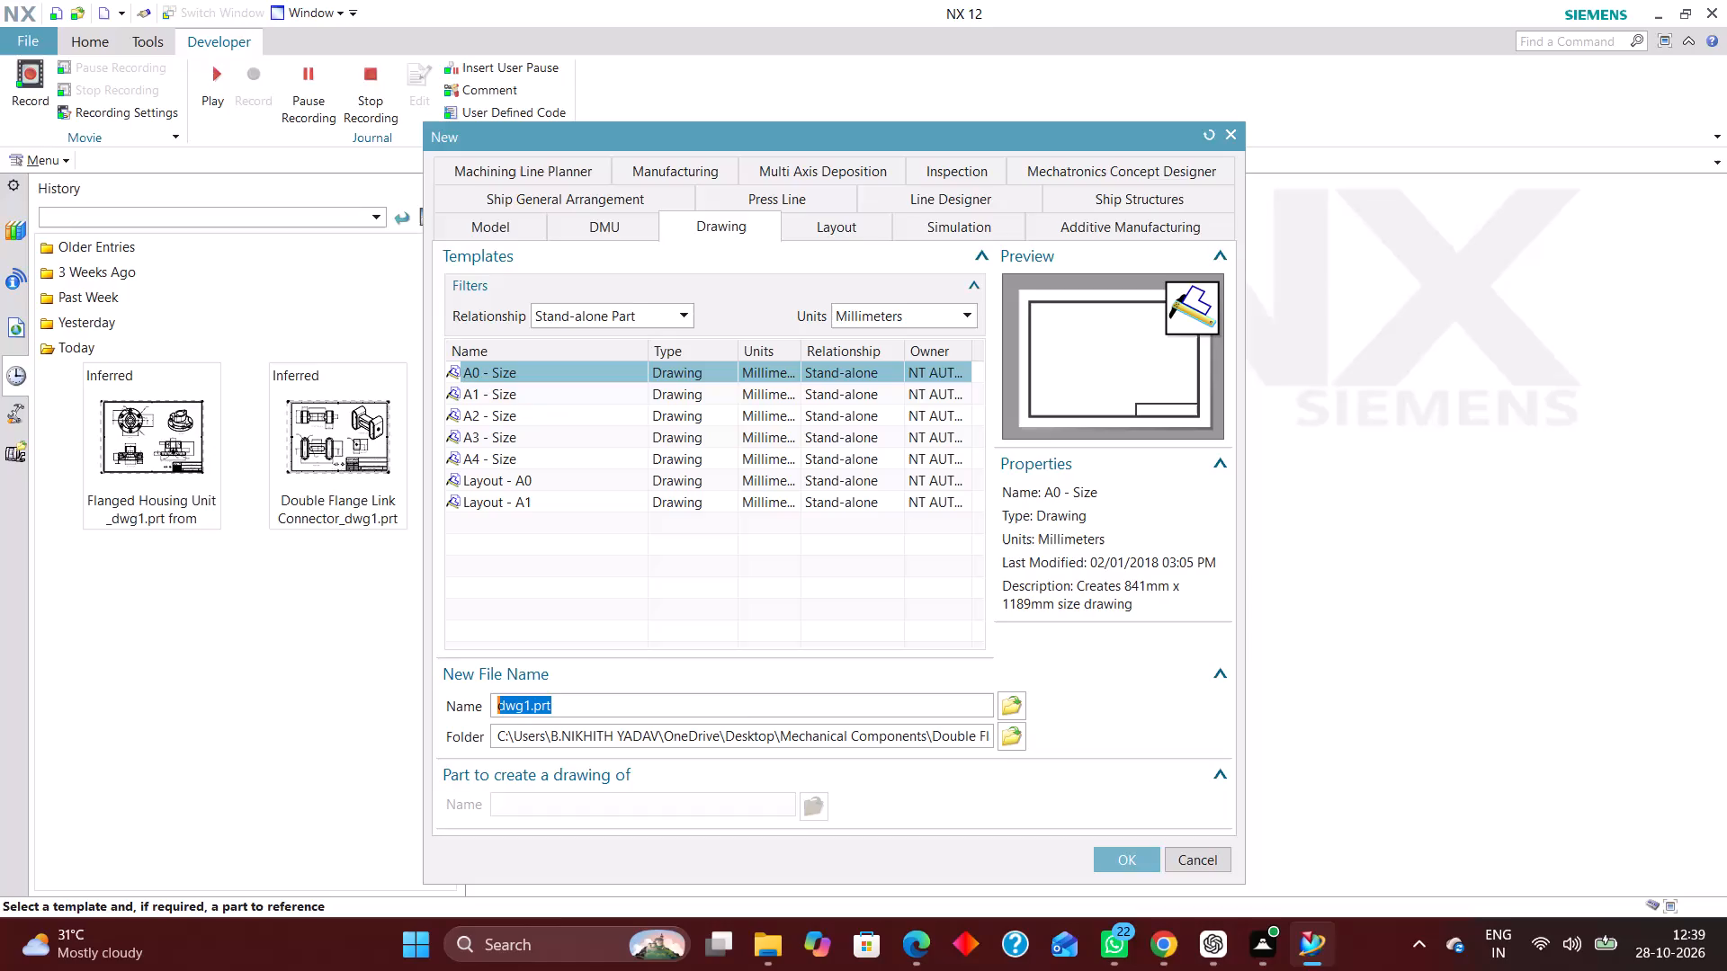
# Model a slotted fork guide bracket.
# Create a millimetre part model1.prt from the Model template in the Mechanical Components\Slotted Guide Bracket folder.
pyautogui.click(505, 221)
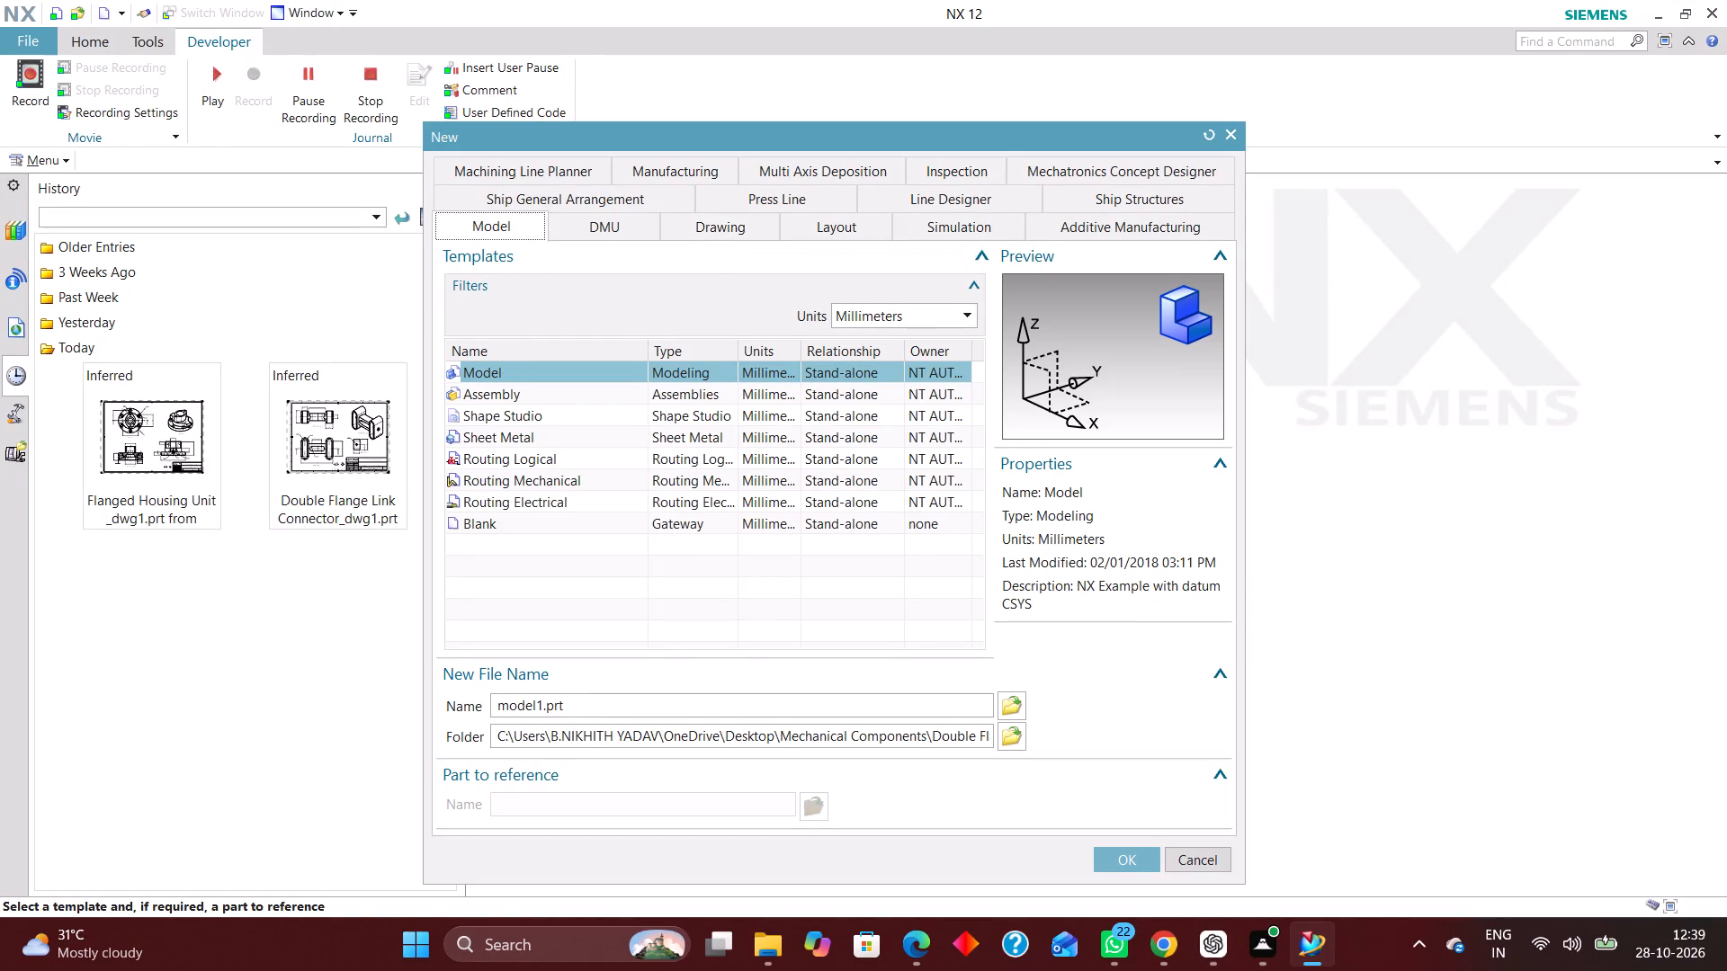
pyautogui.click(1011, 748)
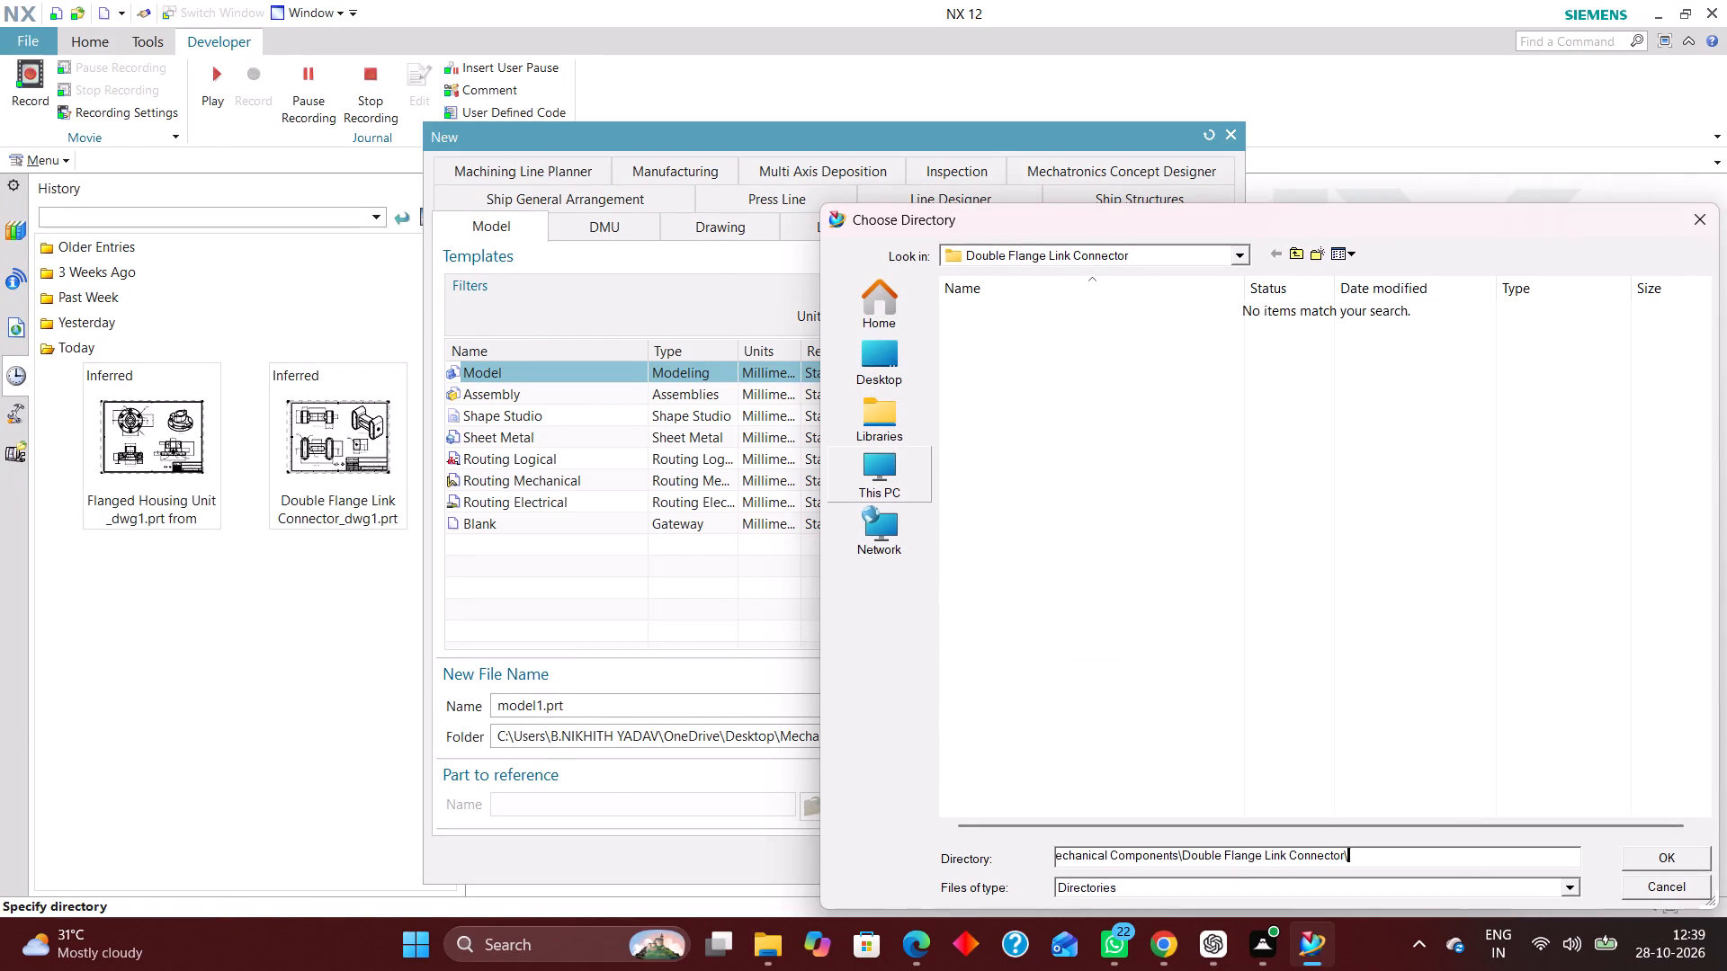
pyautogui.click(879, 350)
pyautogui.doubleClick(1595, 530)
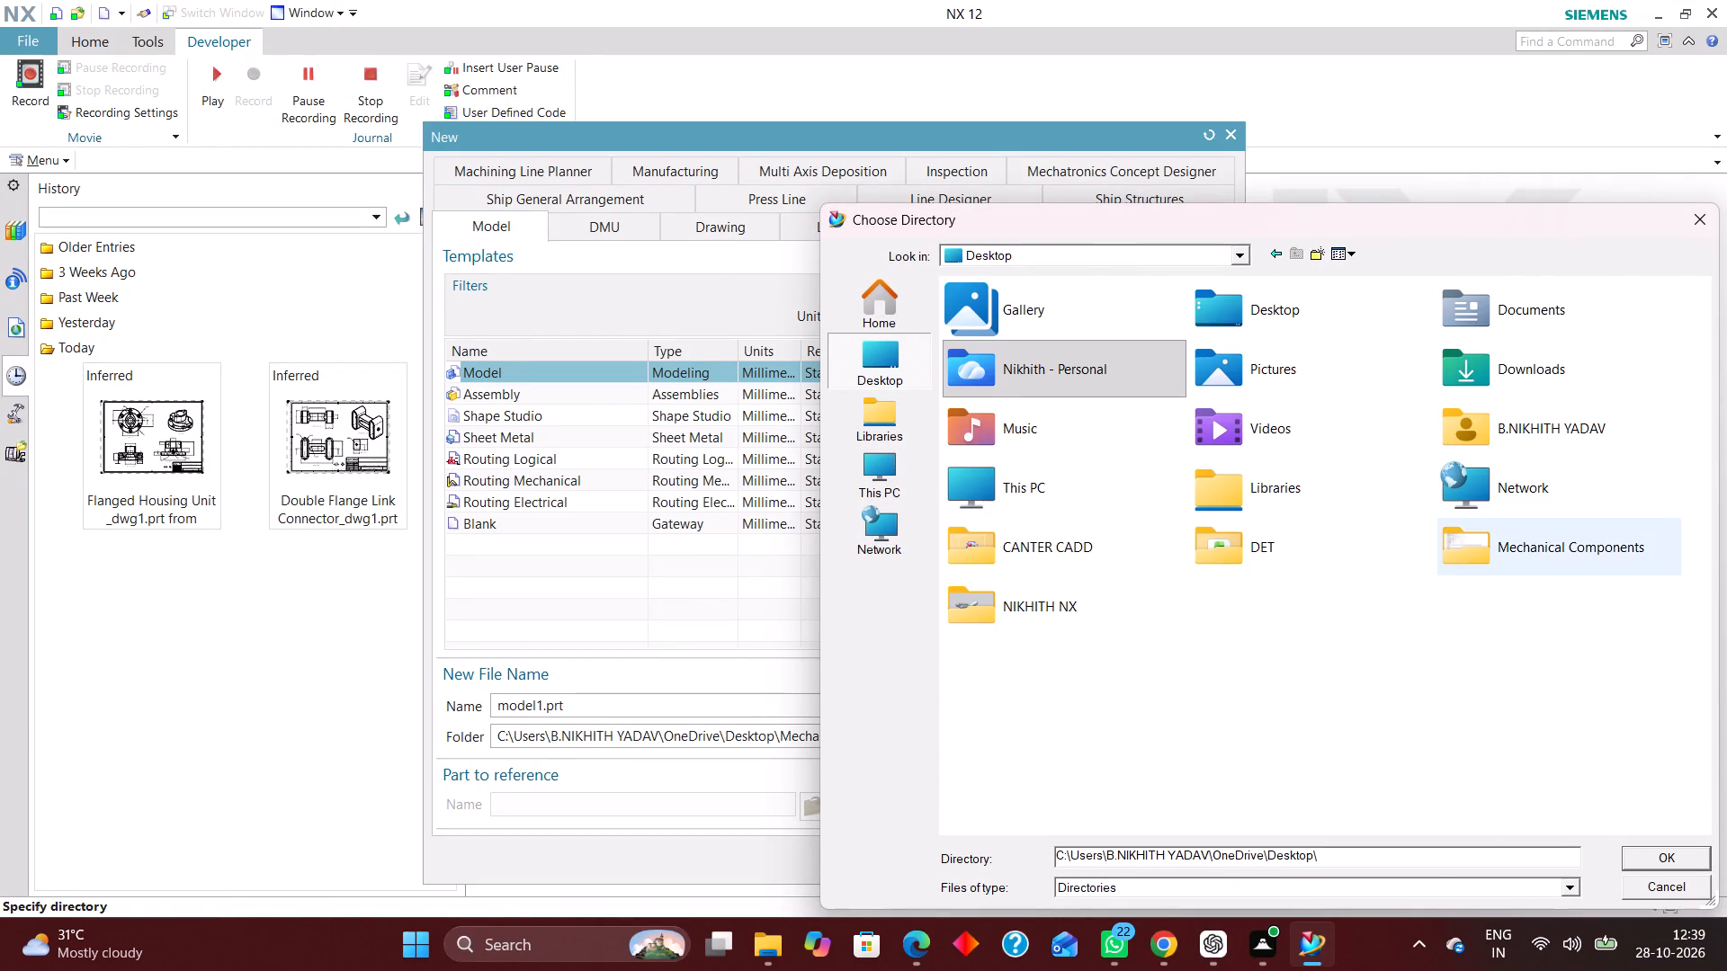
pyautogui.scroll(-7, 1075, 636)
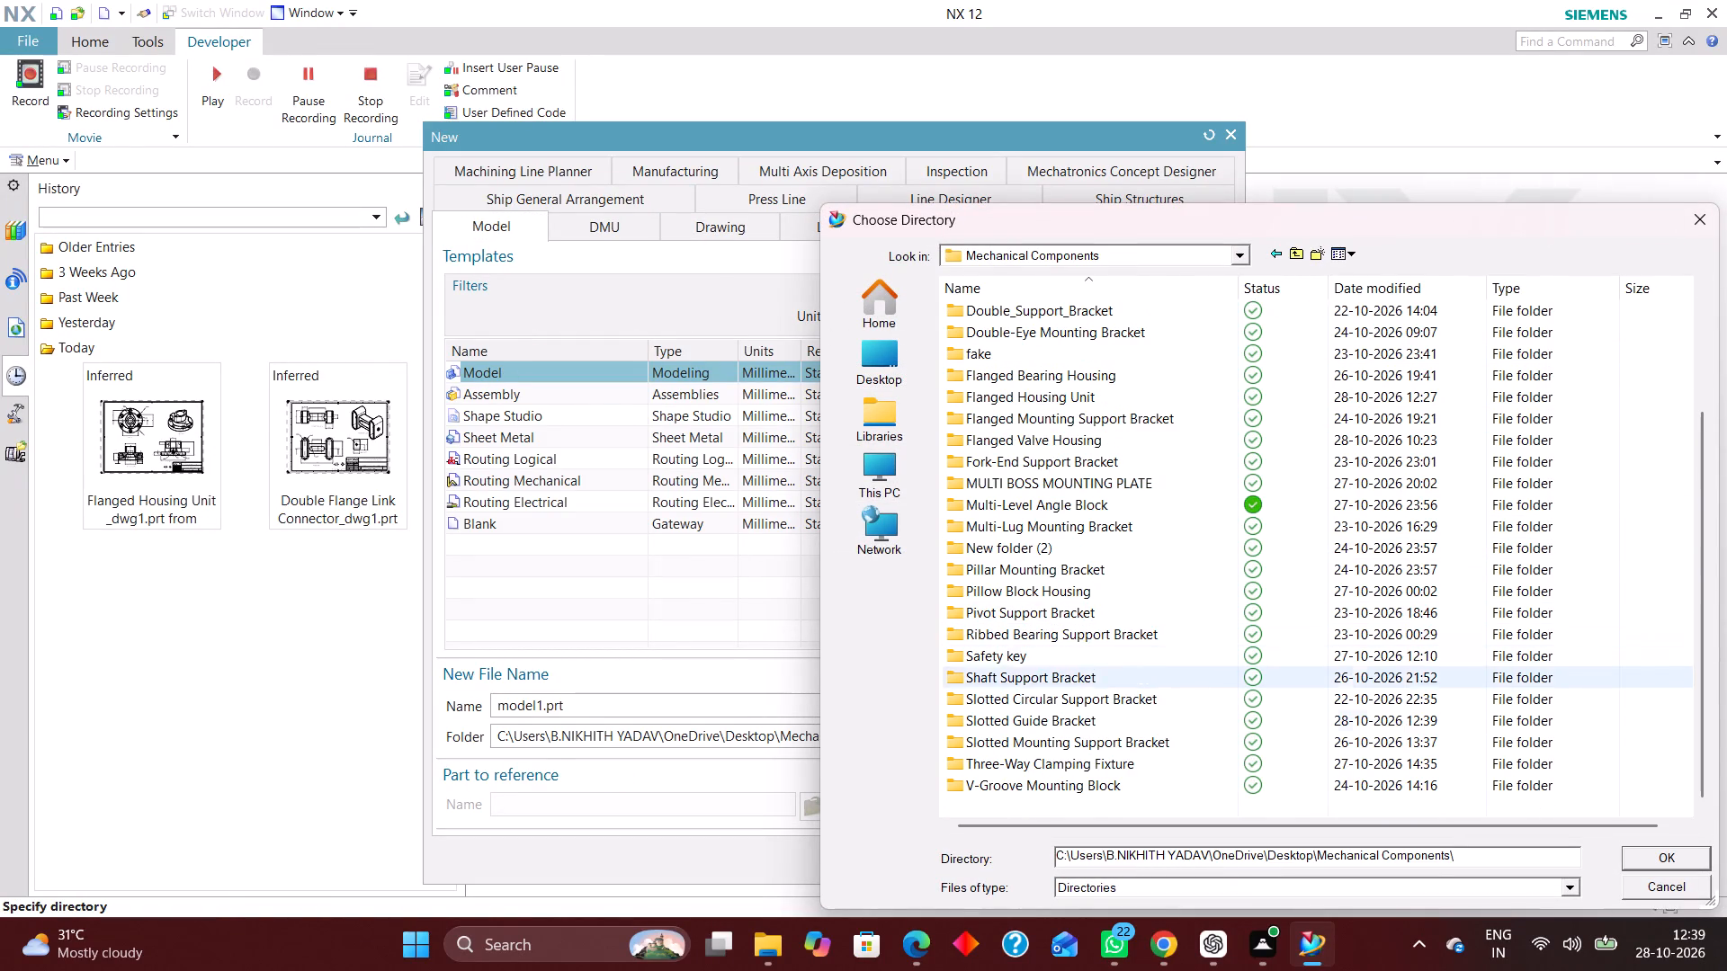
pyautogui.doubleClick(1003, 714)
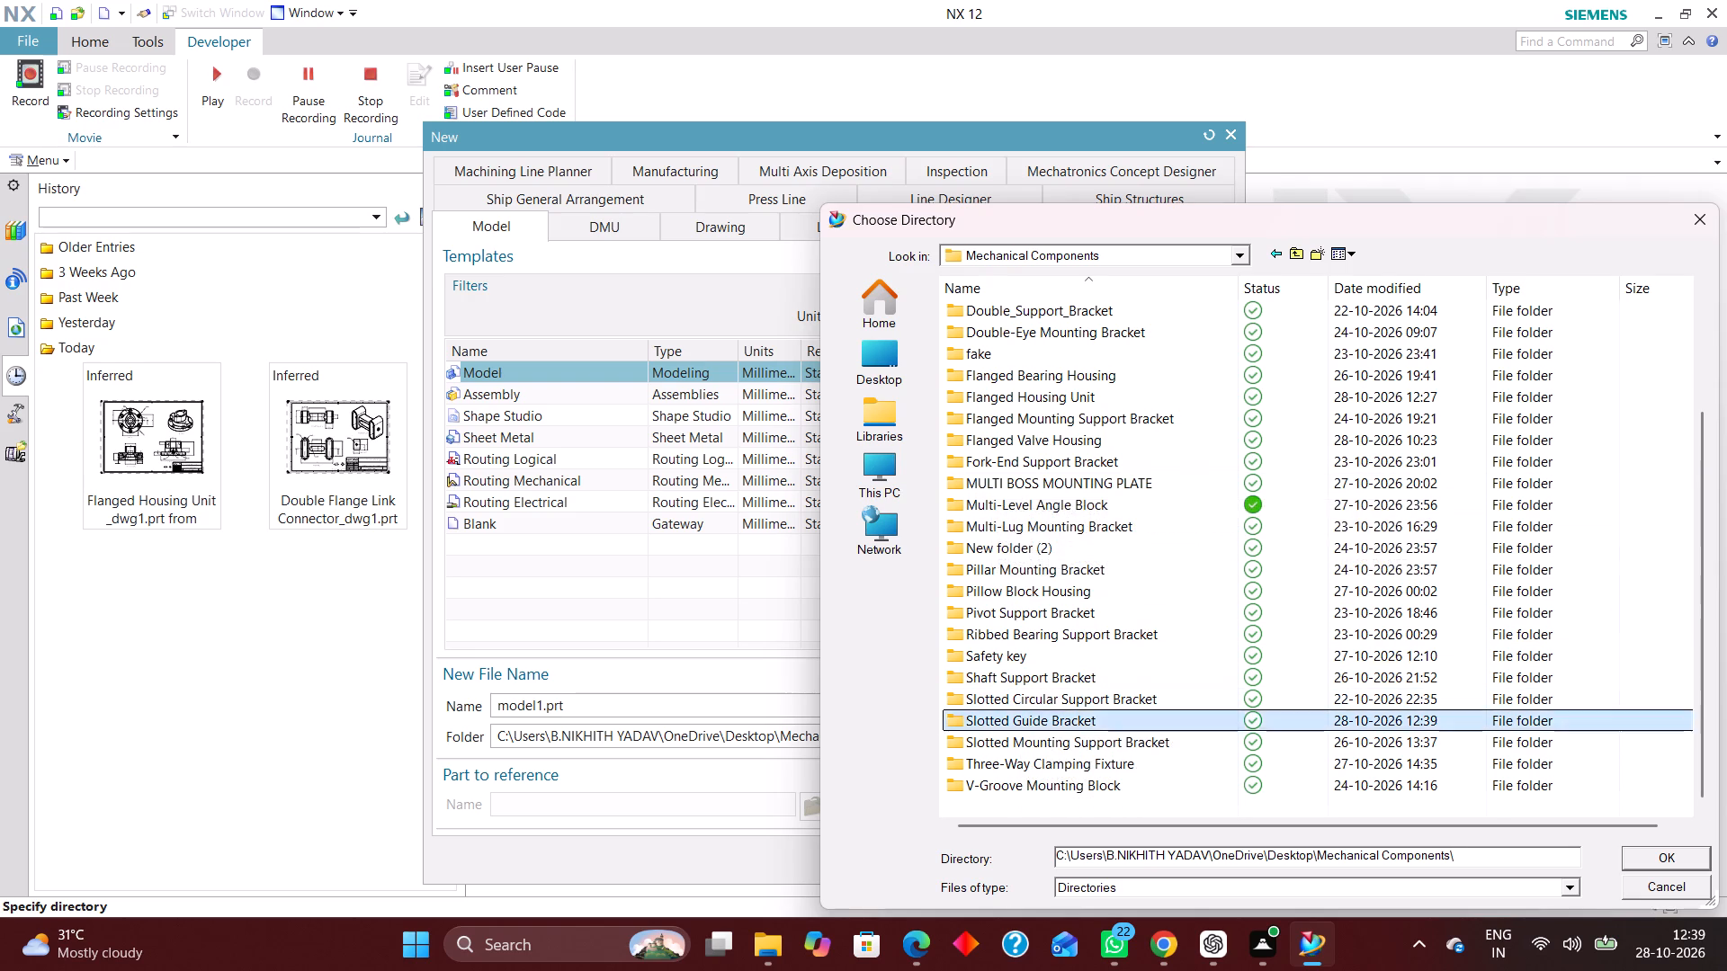
pyautogui.click(1664, 860)
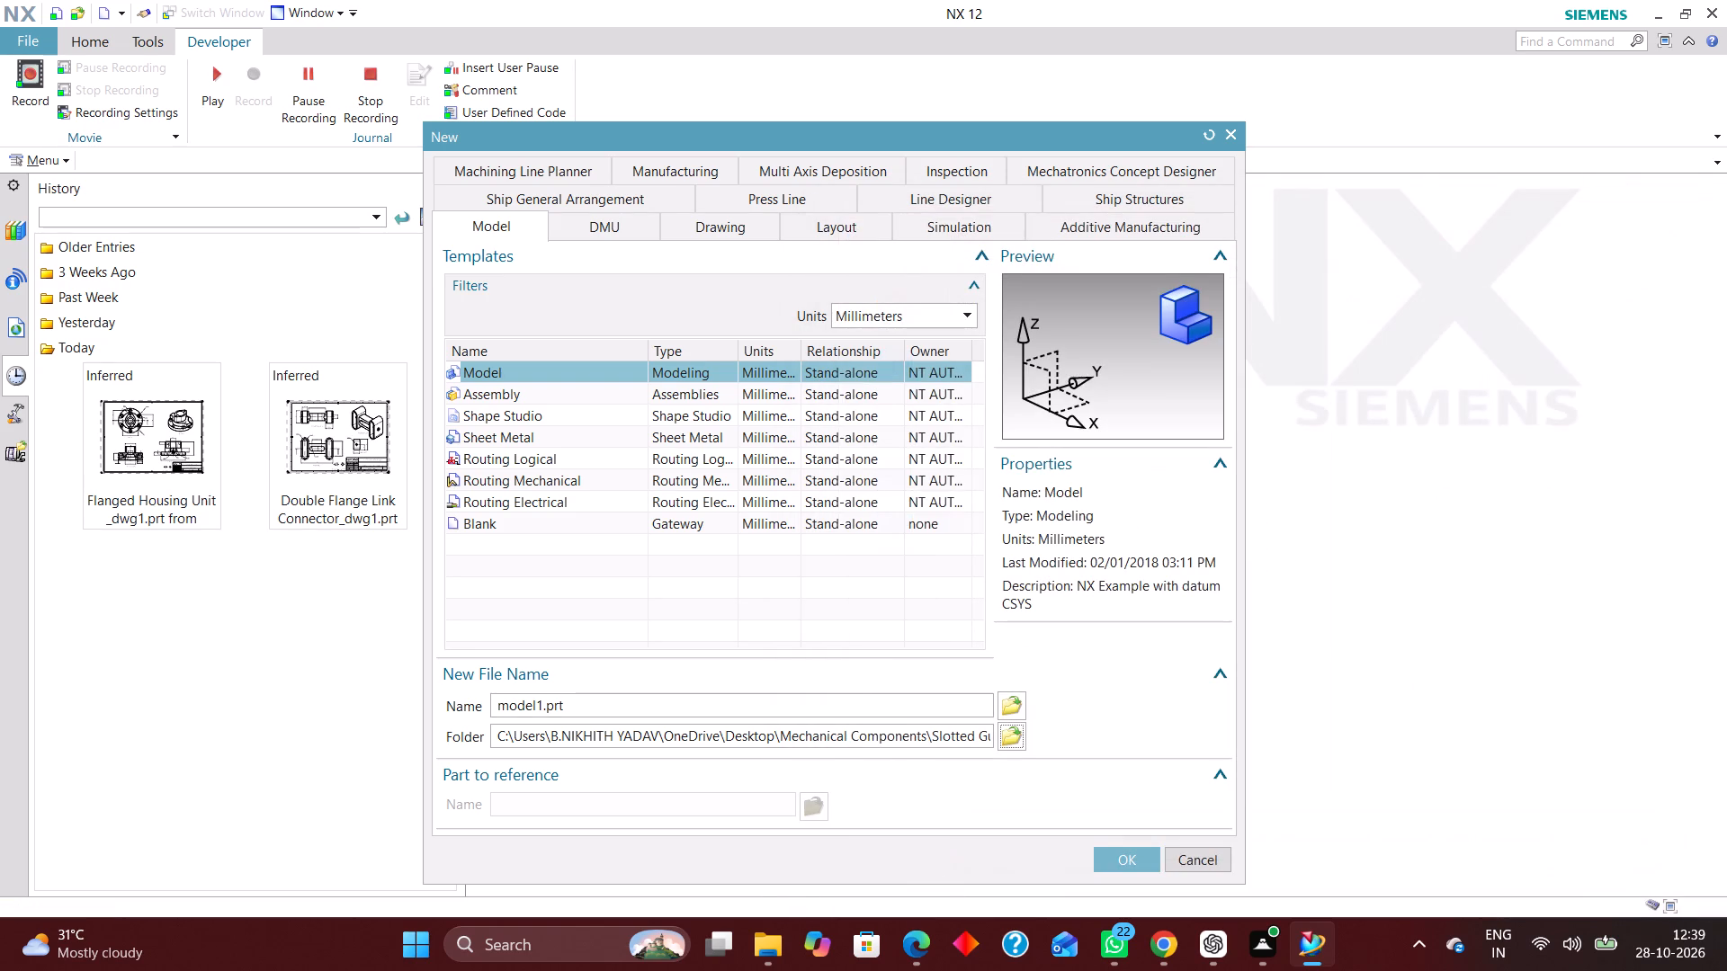
pyautogui.click(1146, 857)
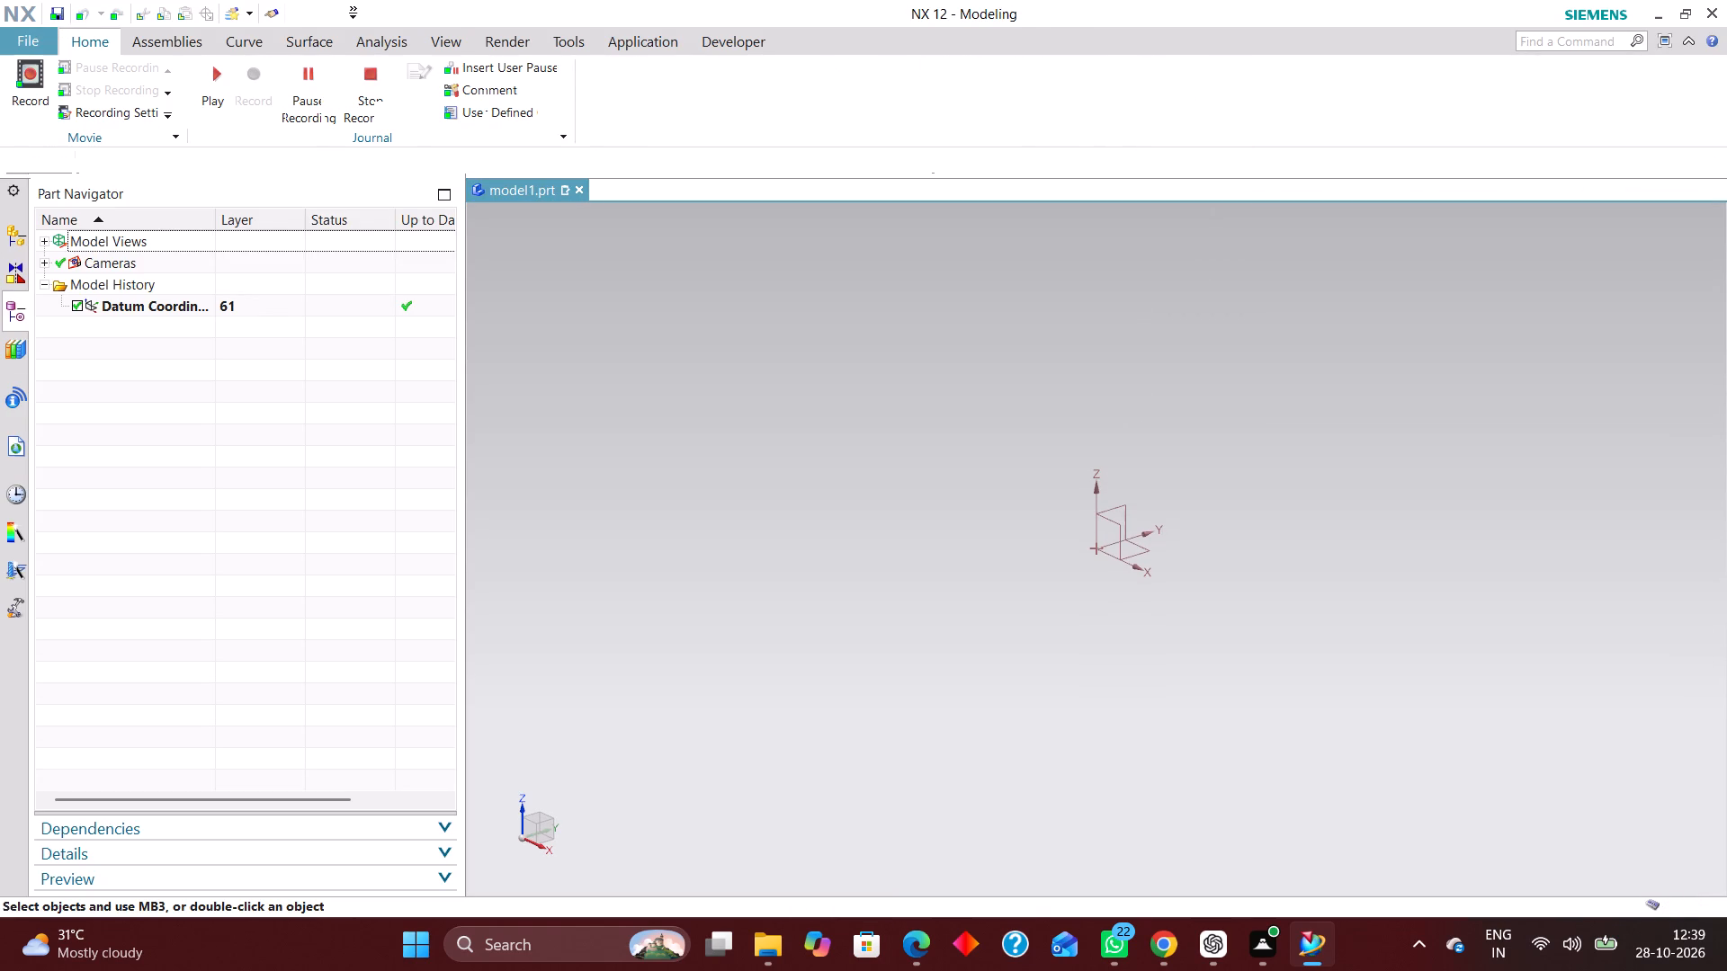
# Switch to Microsoft Edge, examine the dimensioned views in the Esercizio 65.jpg bracket drawing, and close the browser.
pyautogui.click(913, 952)
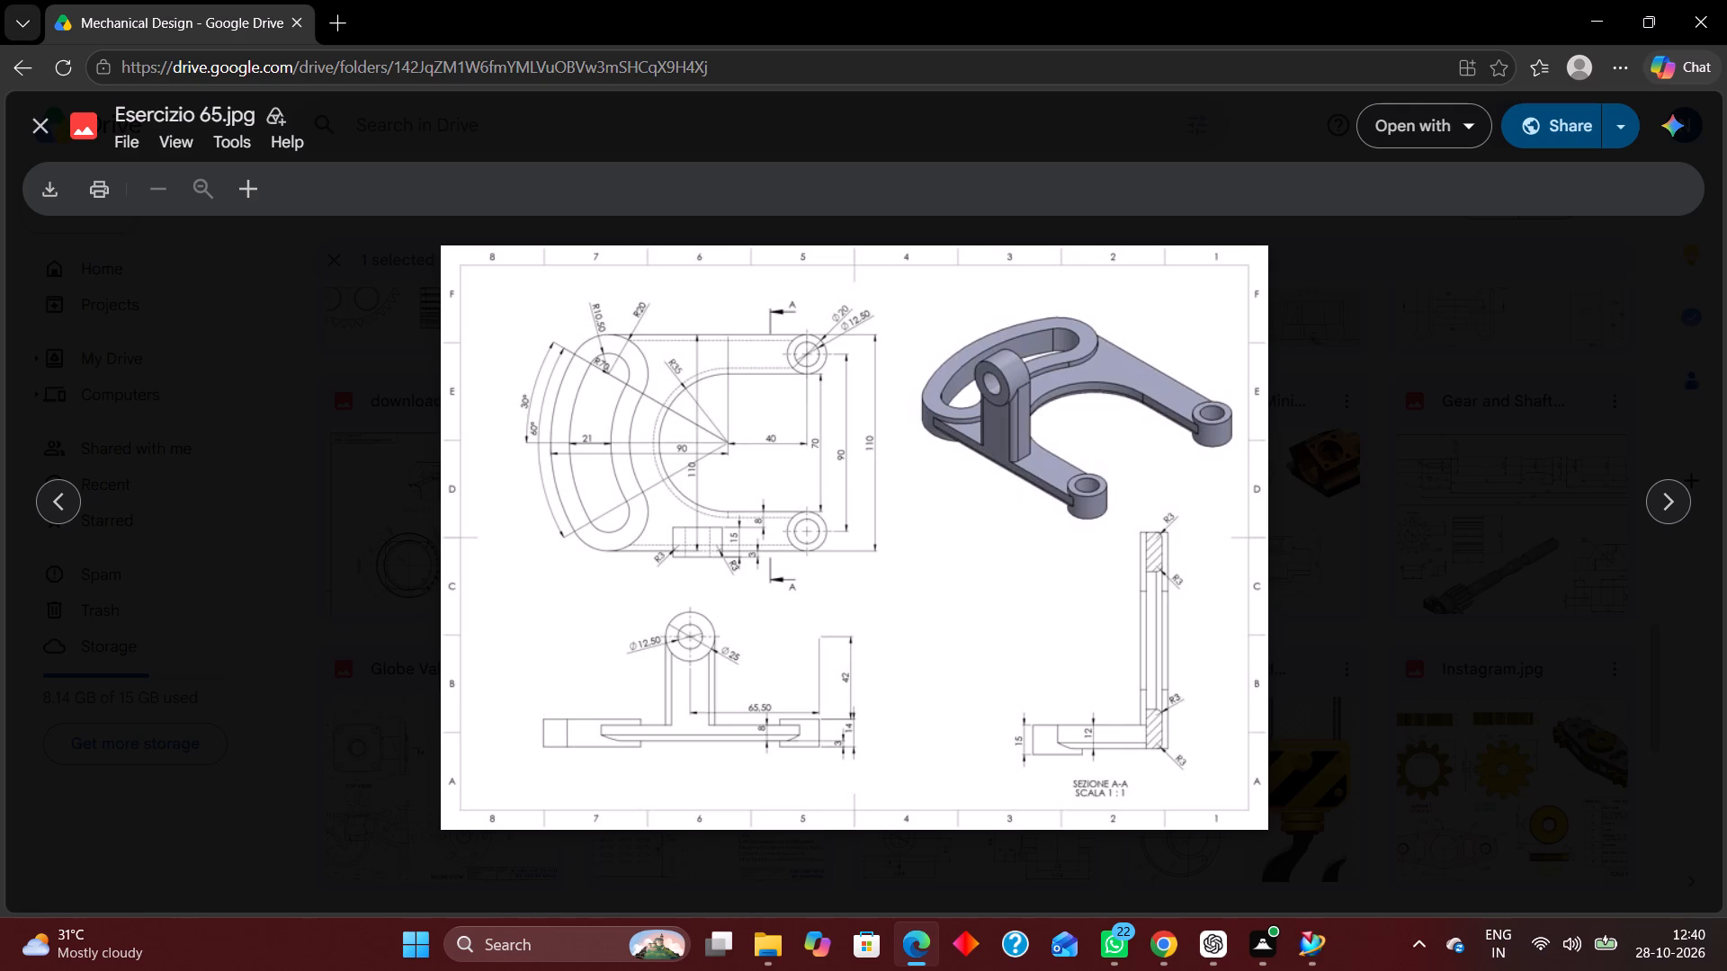
pyautogui.click(1695, 4)
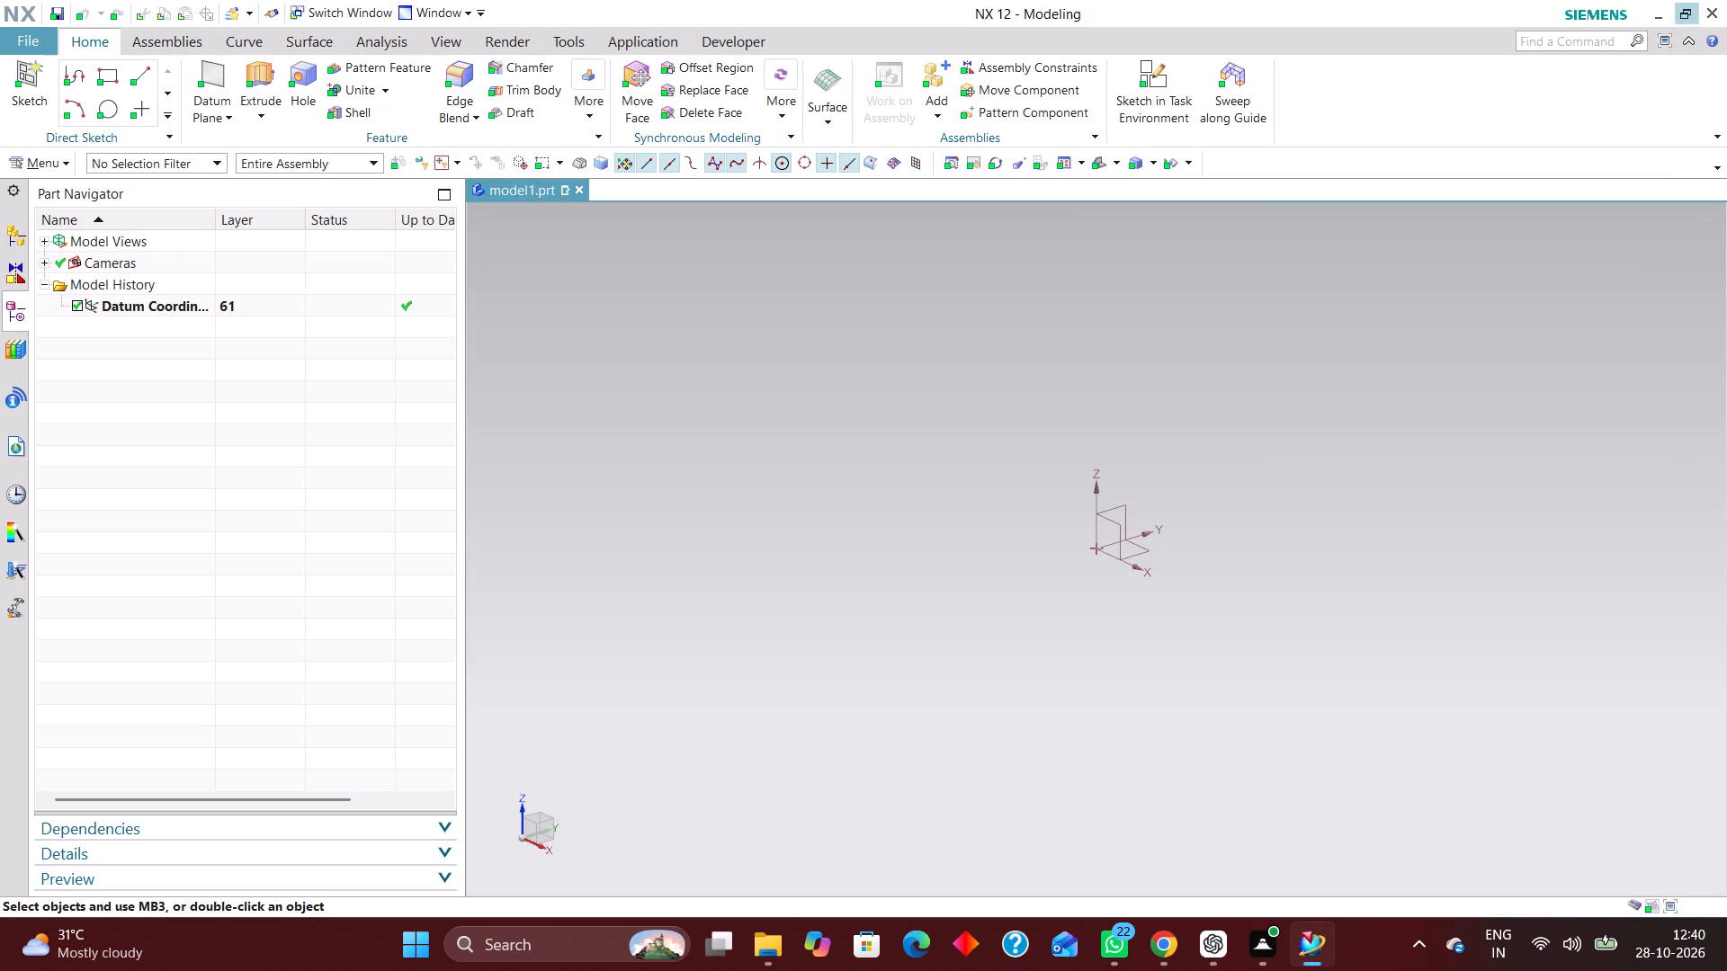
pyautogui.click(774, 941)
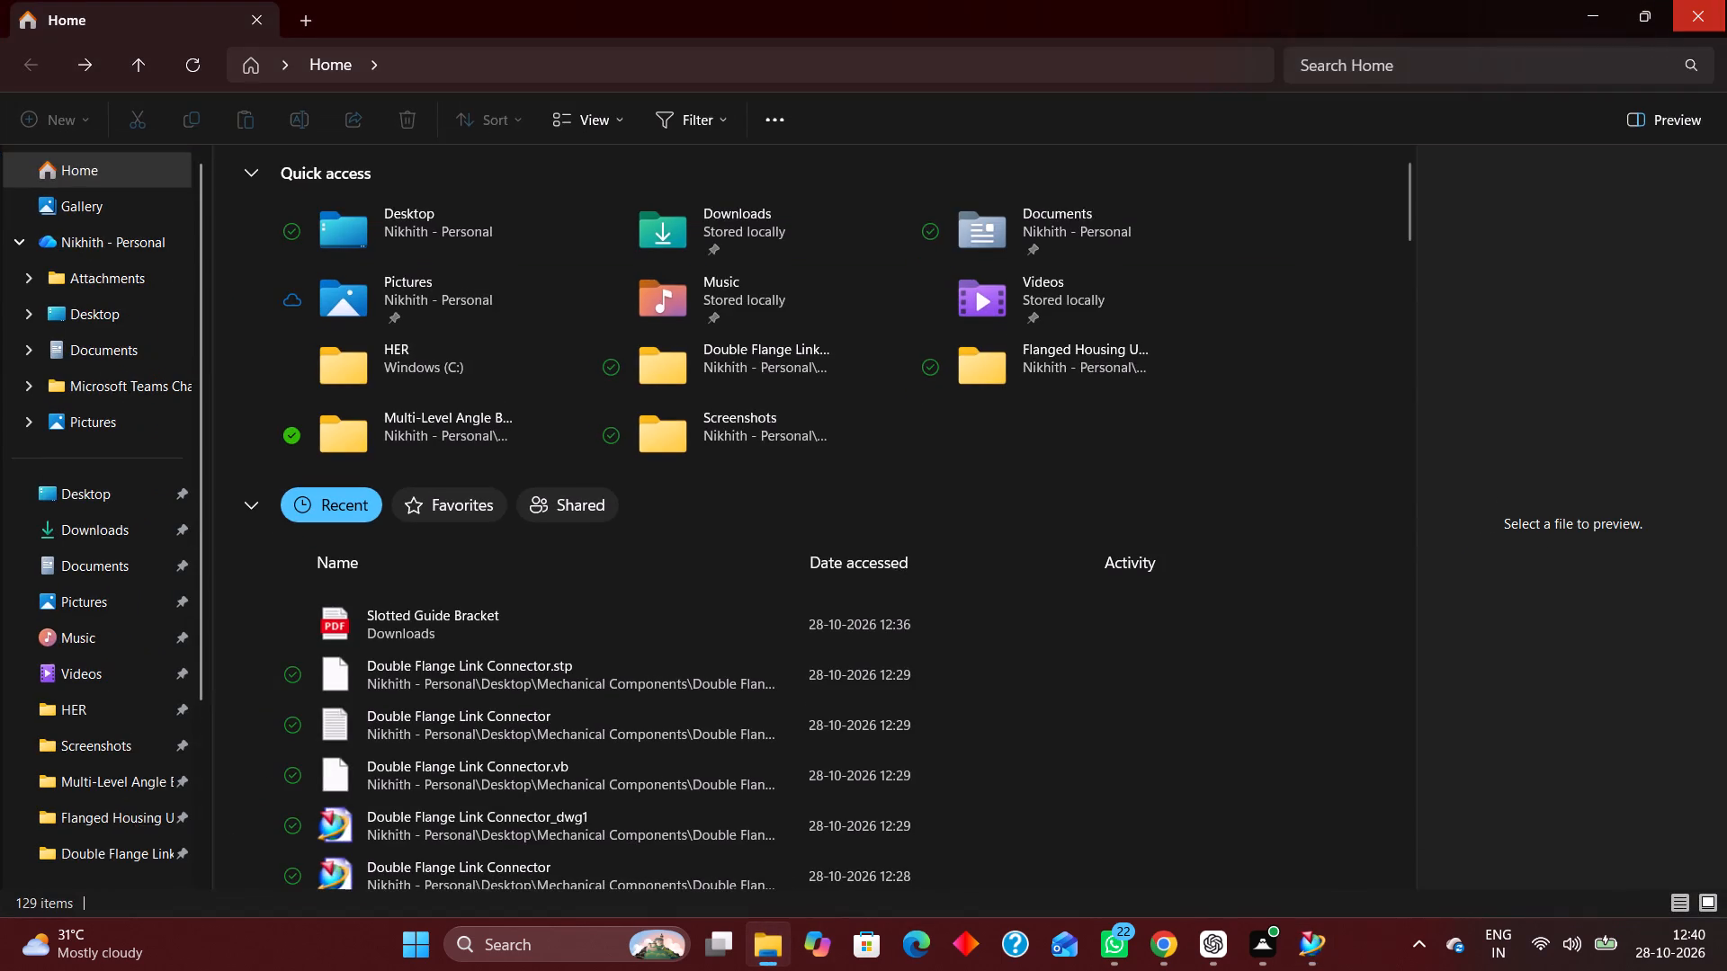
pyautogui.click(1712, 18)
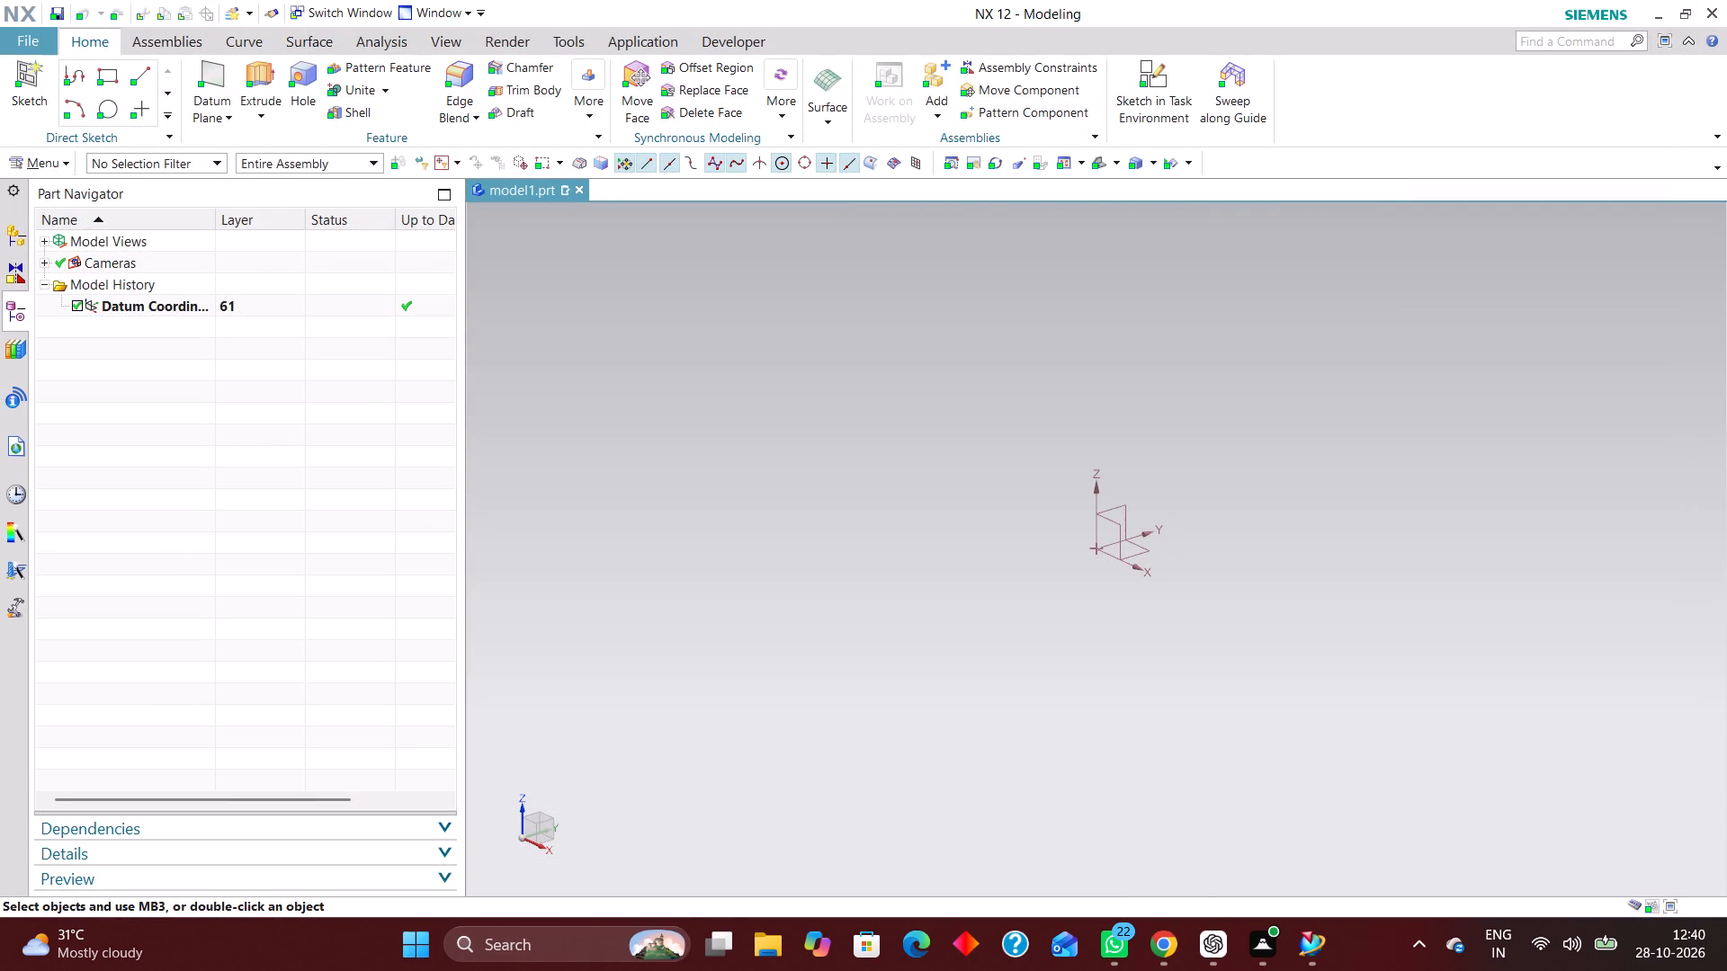
# Create a sketch in the task environment on the XY datum plane.
pyautogui.click(1141, 76)
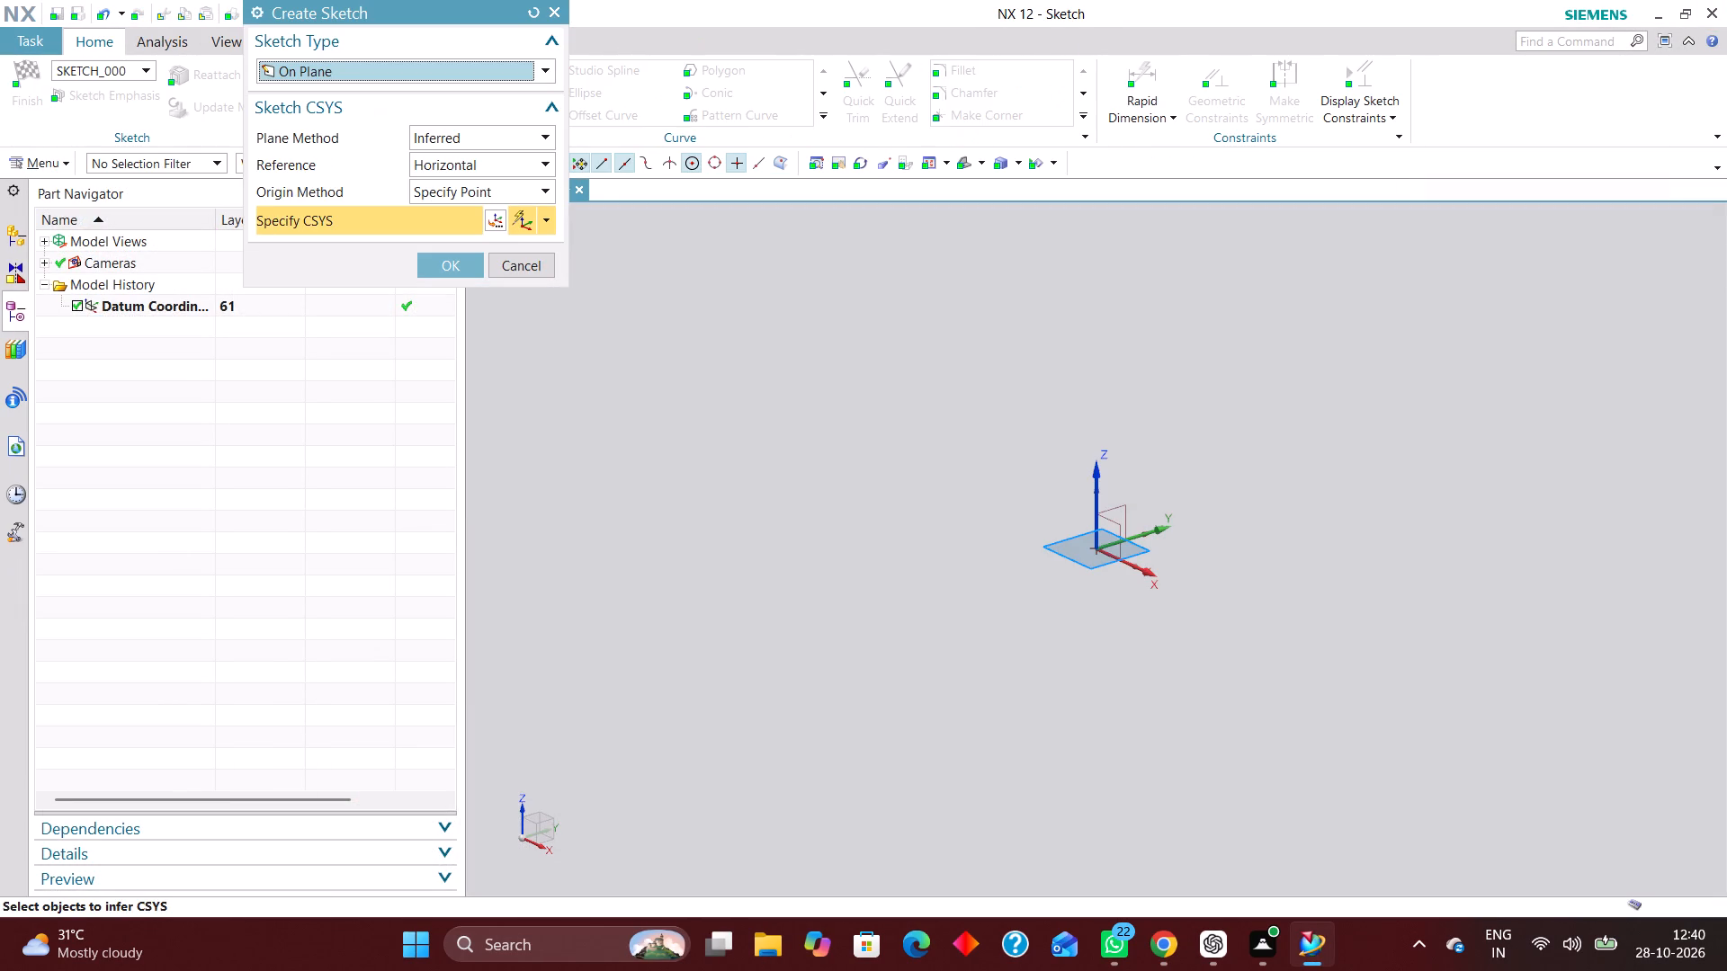
pyautogui.click(1143, 553)
pyautogui.click(442, 268)
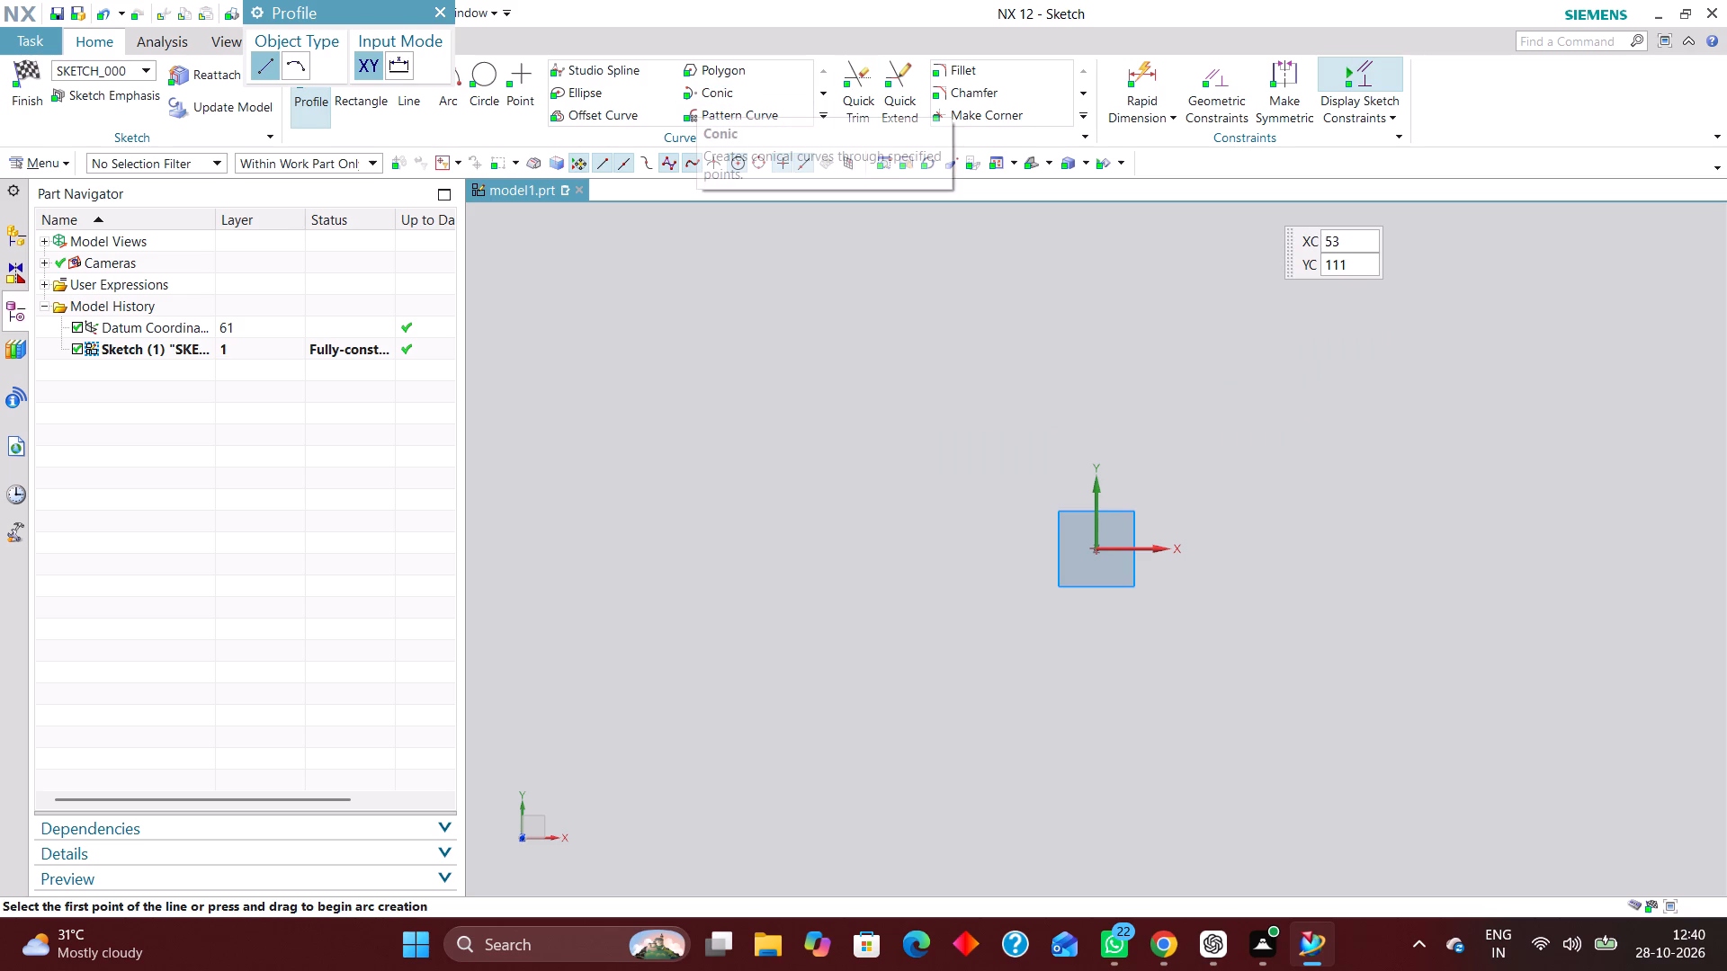
# Draw a circle centred on the sketch origin.
pyautogui.moveTo(402, 1); pyautogui.dragTo(390, 185)
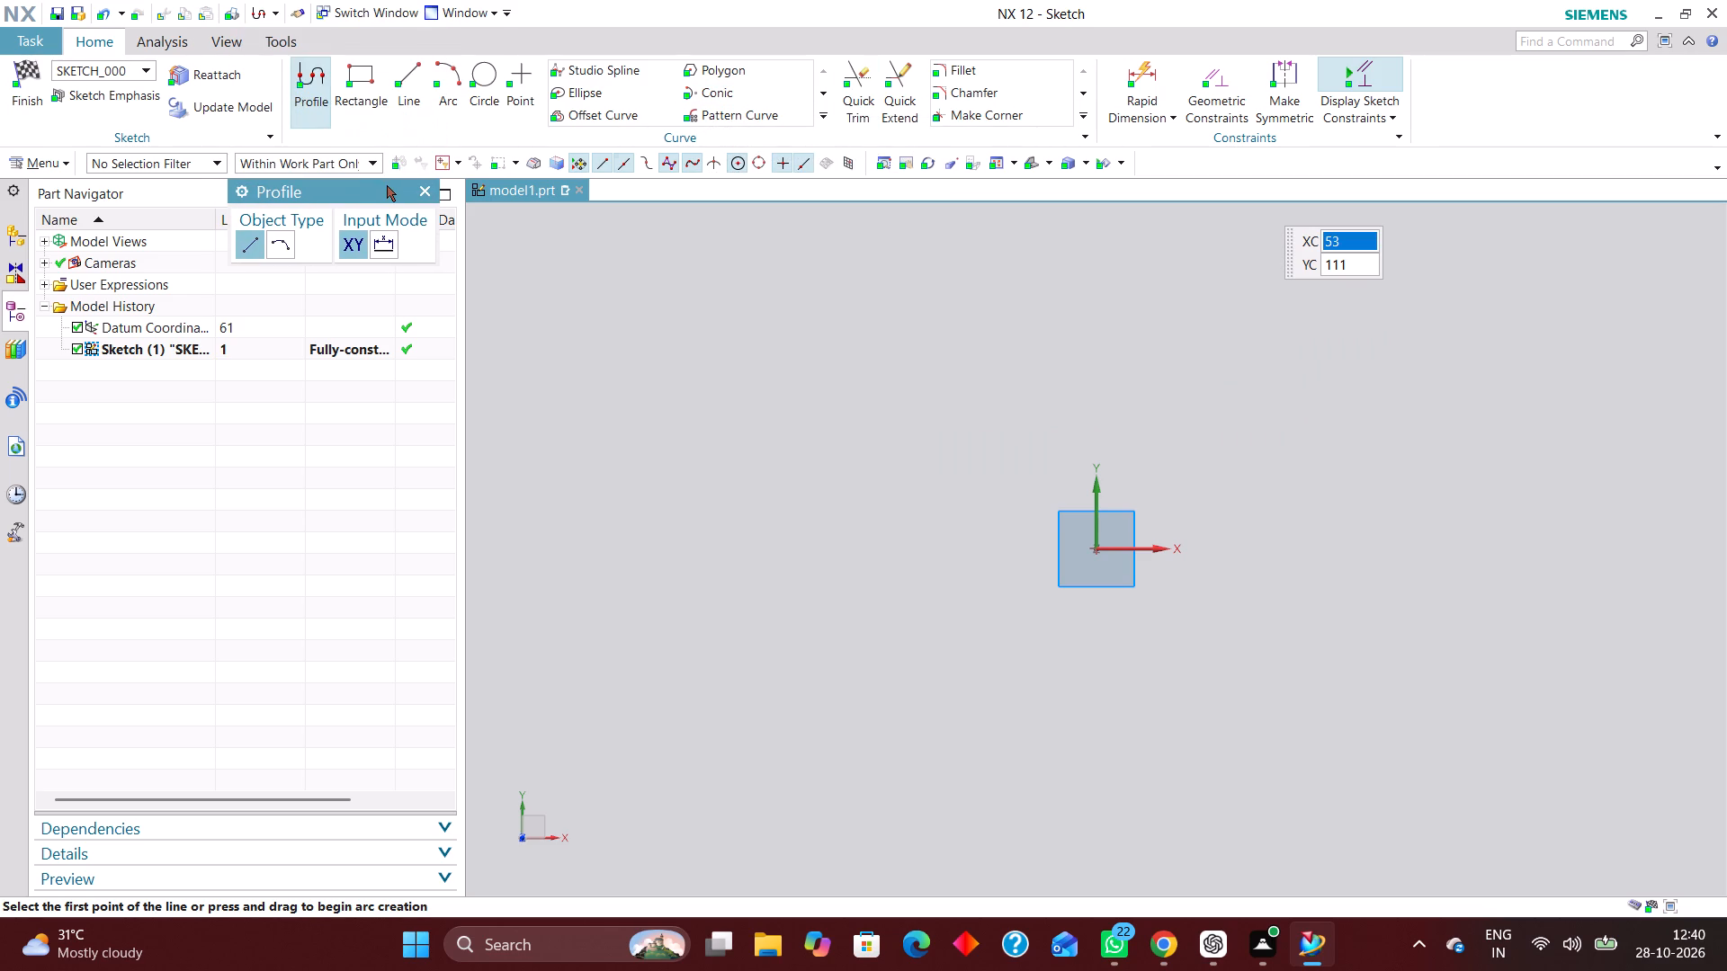
pyautogui.click(471, 63)
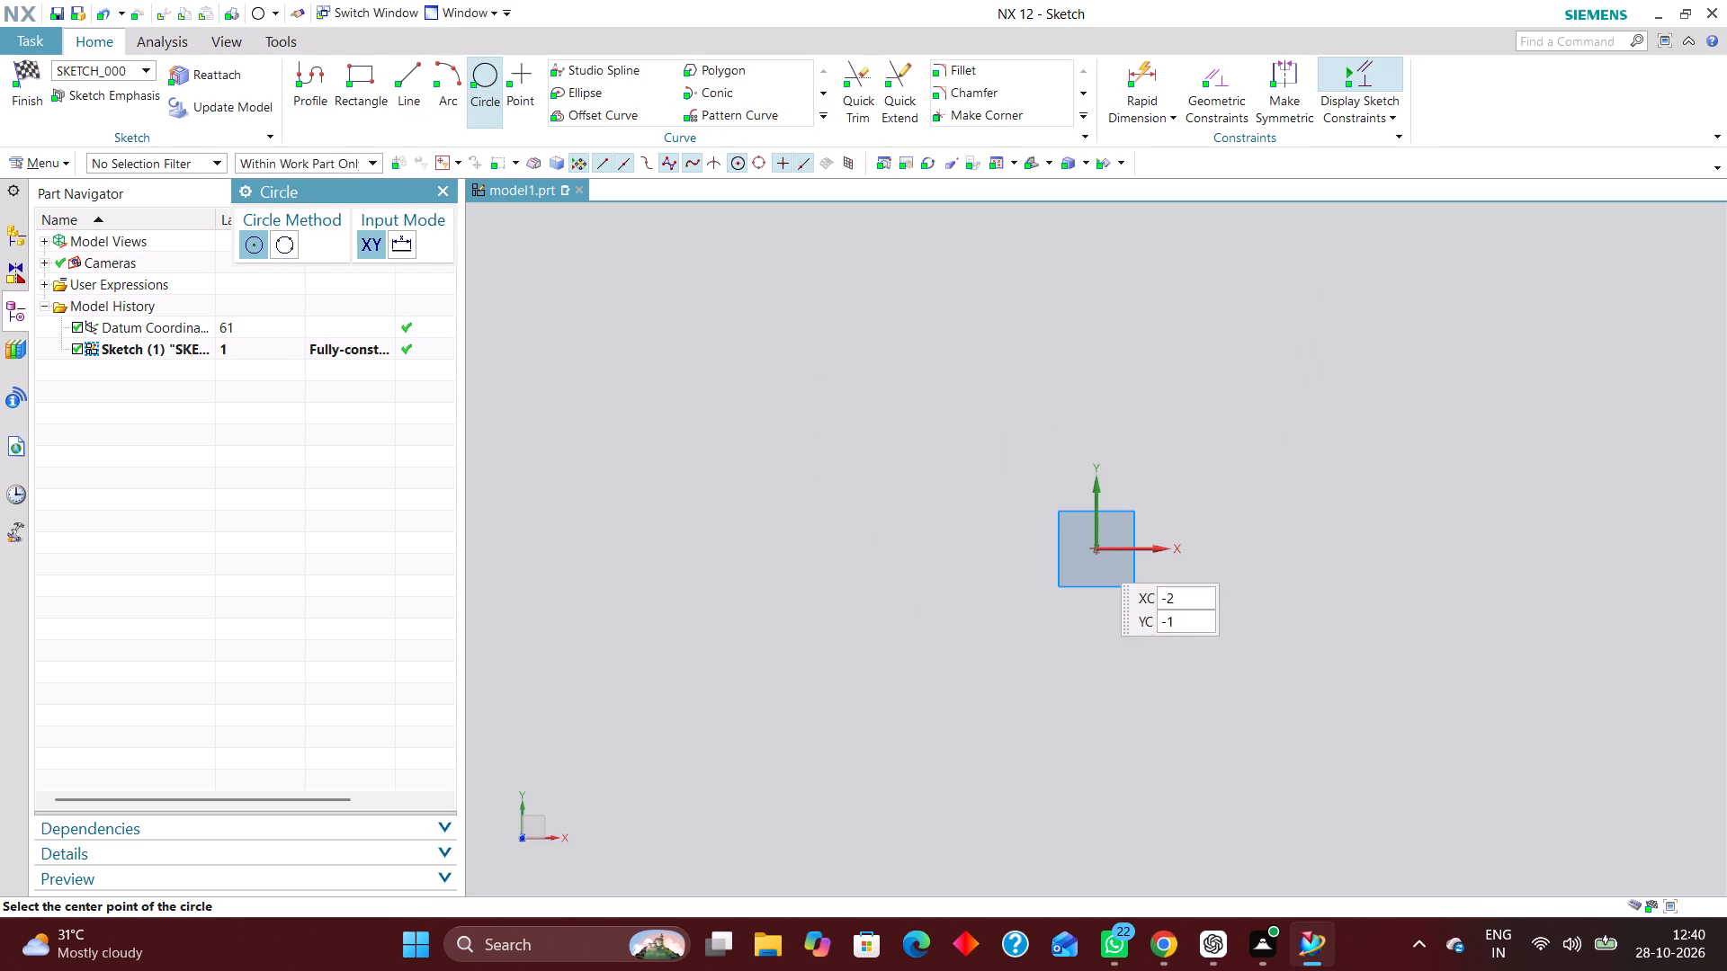
pyautogui.click(1096, 549)
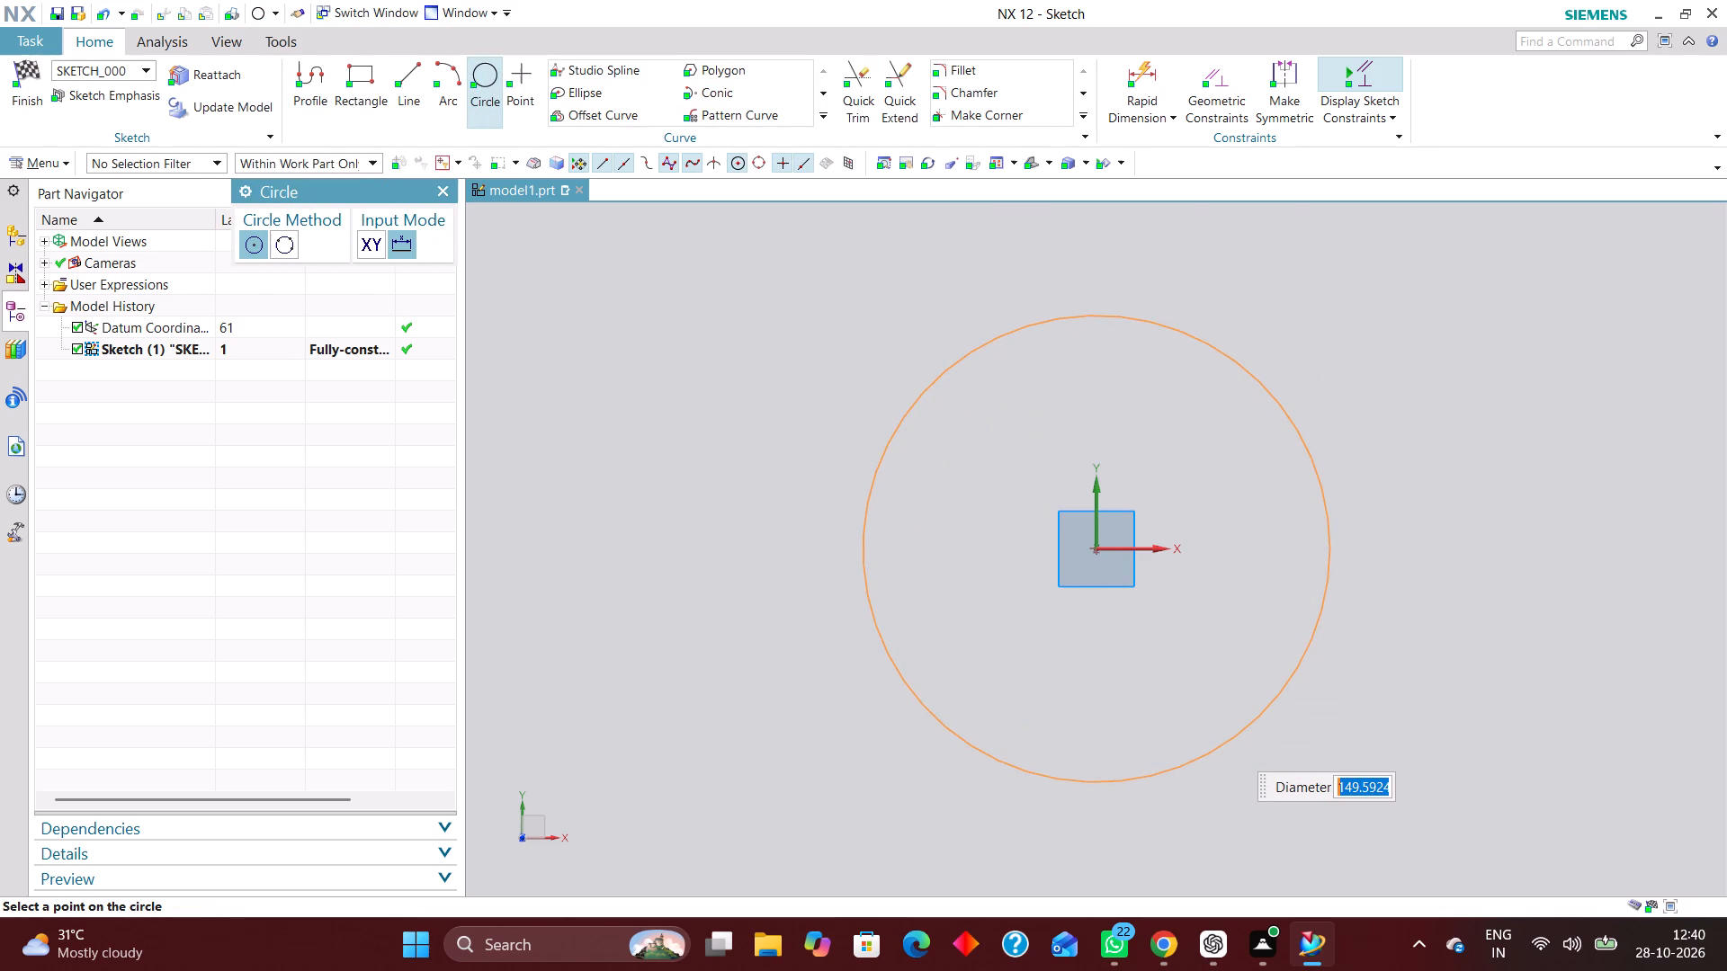
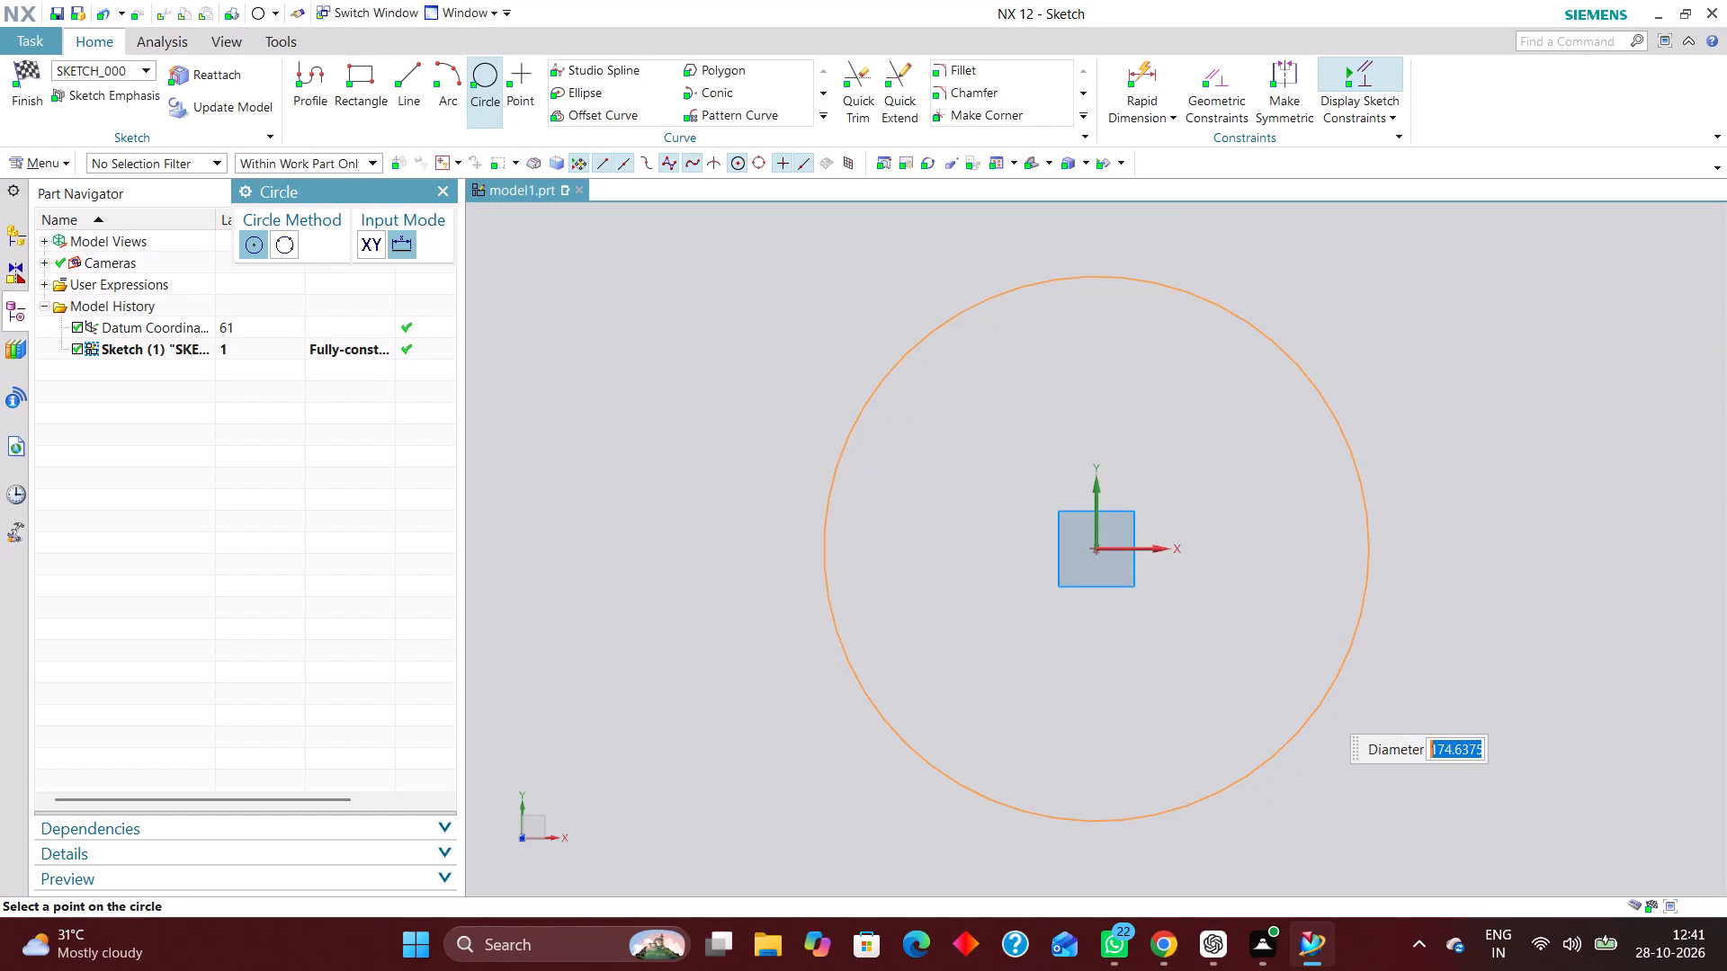
# Set the diameter of the circle centred on the sketch origin to 70 mm.
pyautogui.write('70')
pyautogui.press('Return')
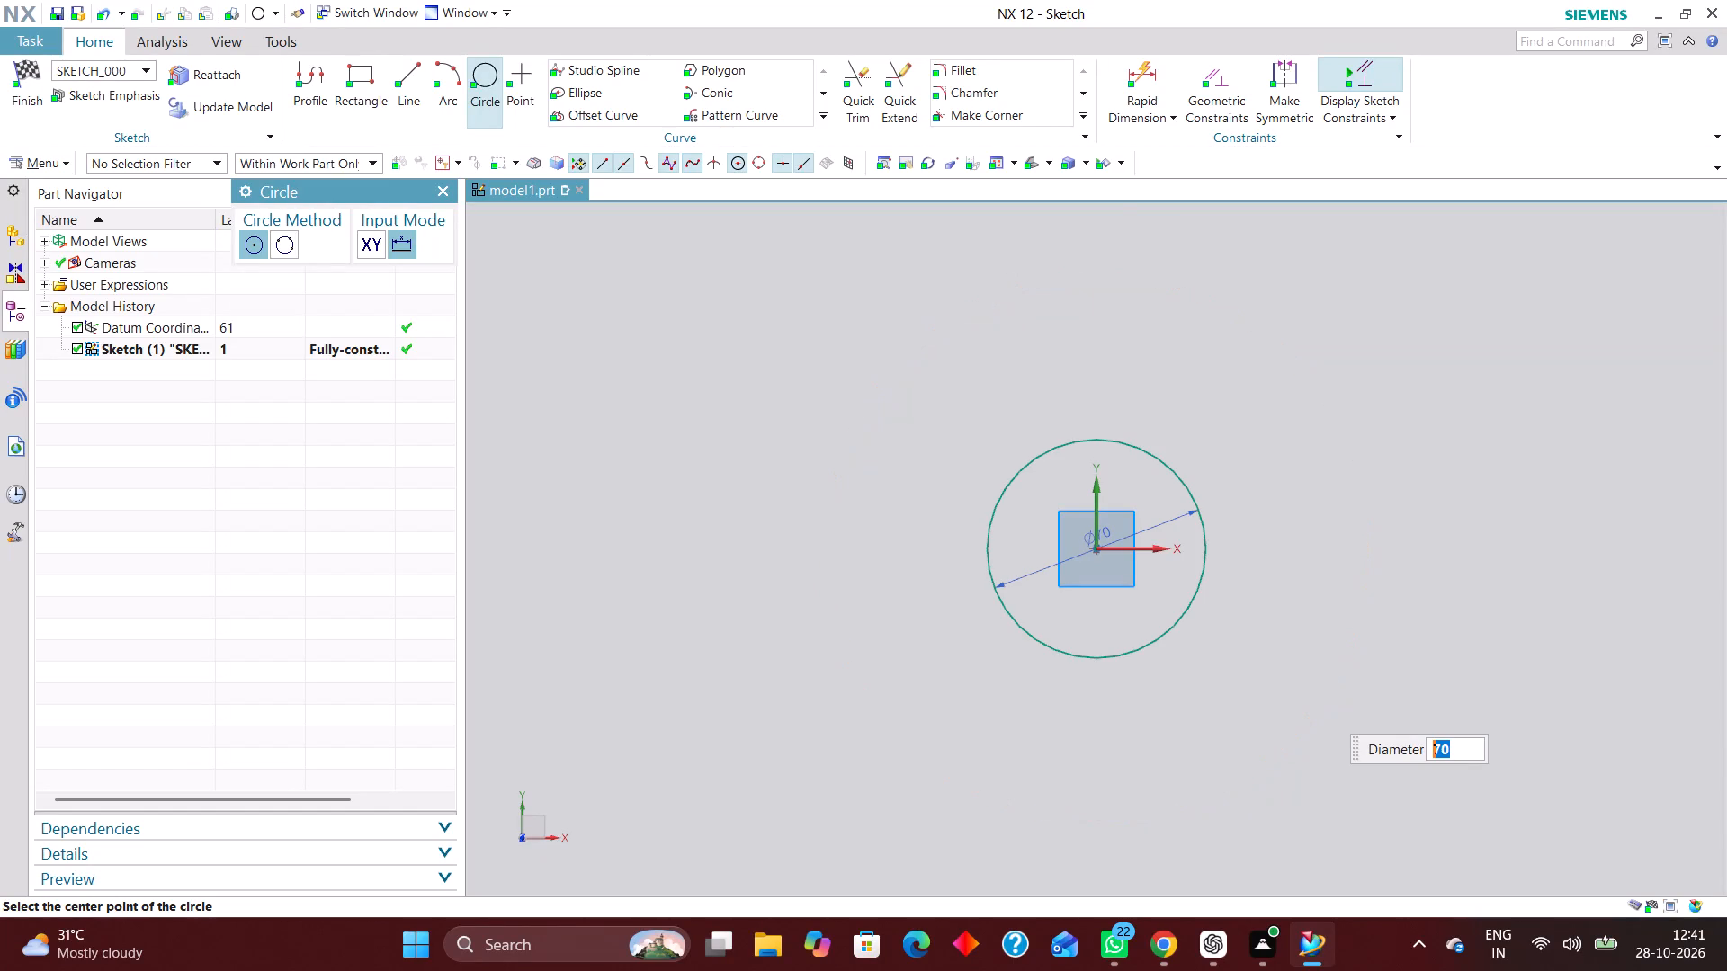
pyautogui.click(442, 190)
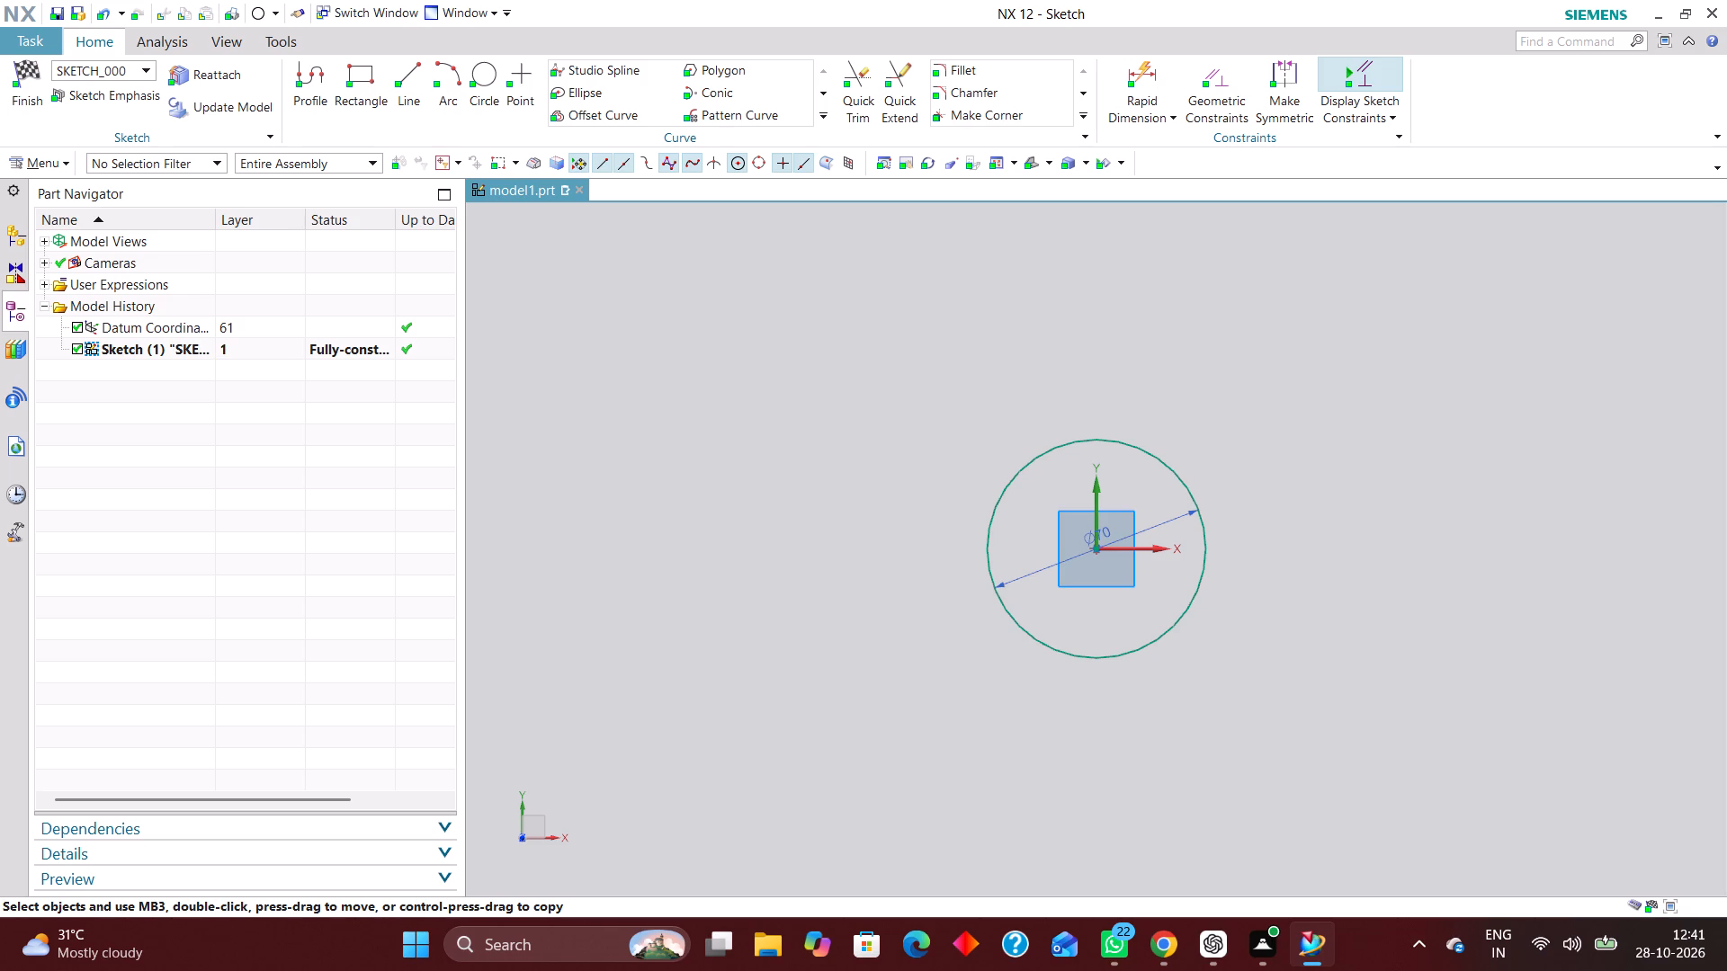
# Draw two long horizontal lines, one above and one below the 70 mm circle, both extending past it on each side.
pyautogui.click(415, 76)
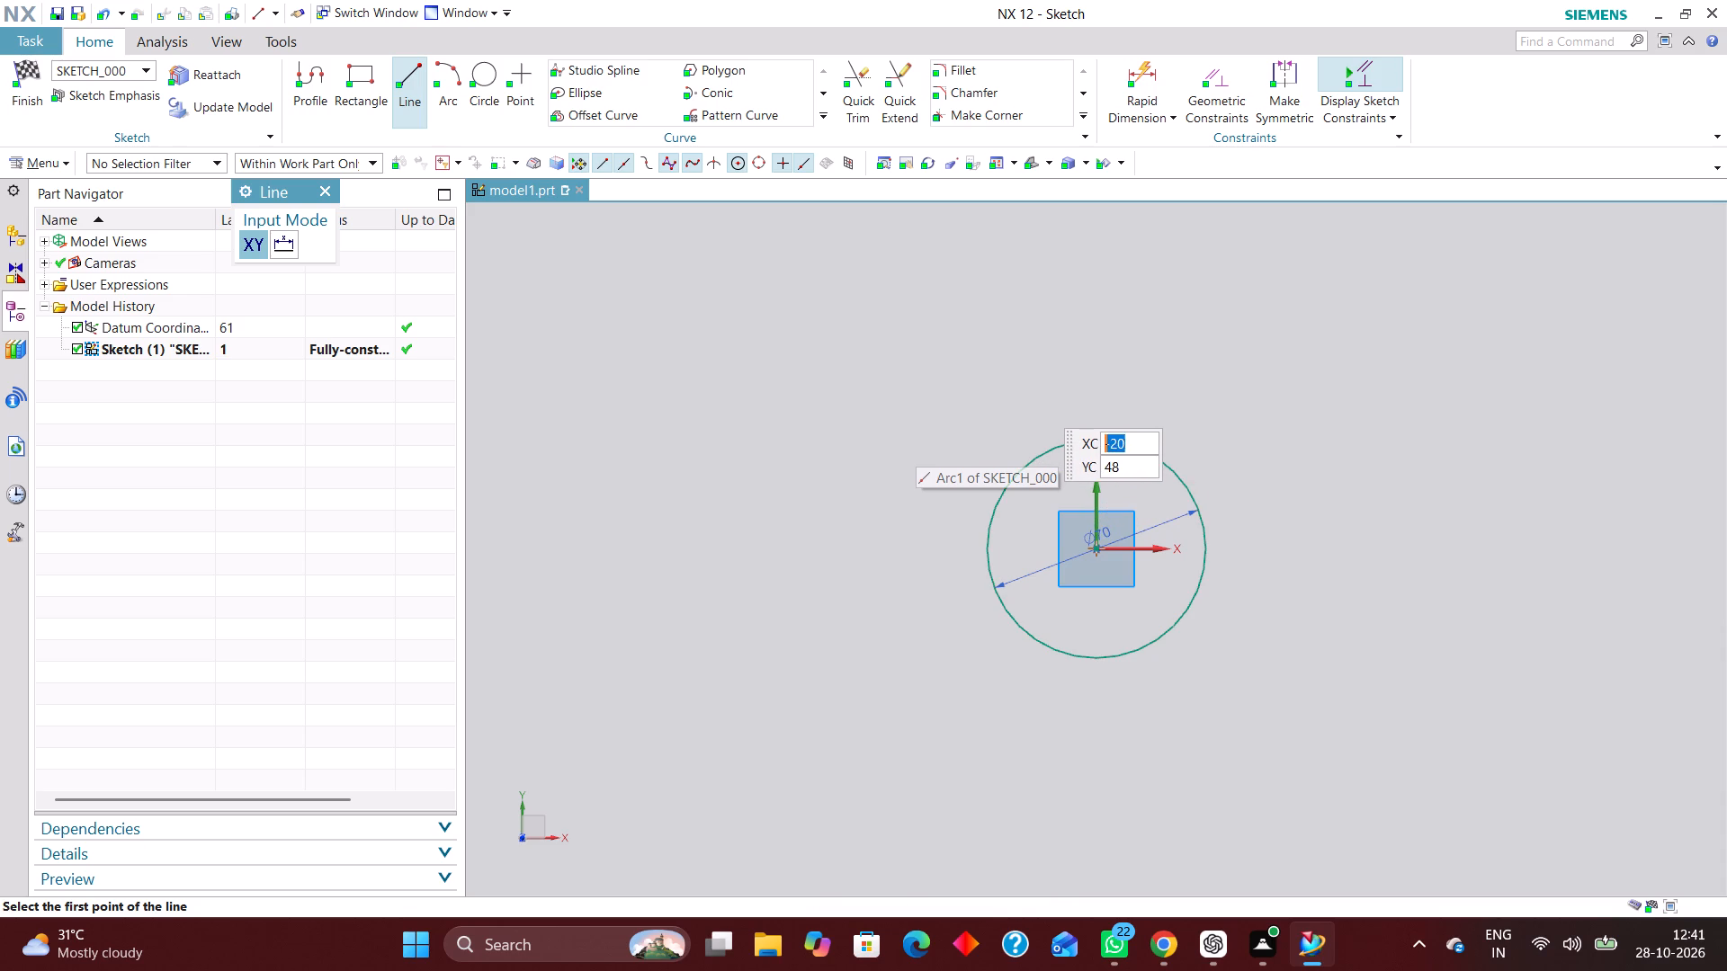
pyautogui.scroll(-1, 1065, 460)
pyautogui.scroll(1, 1041, 380)
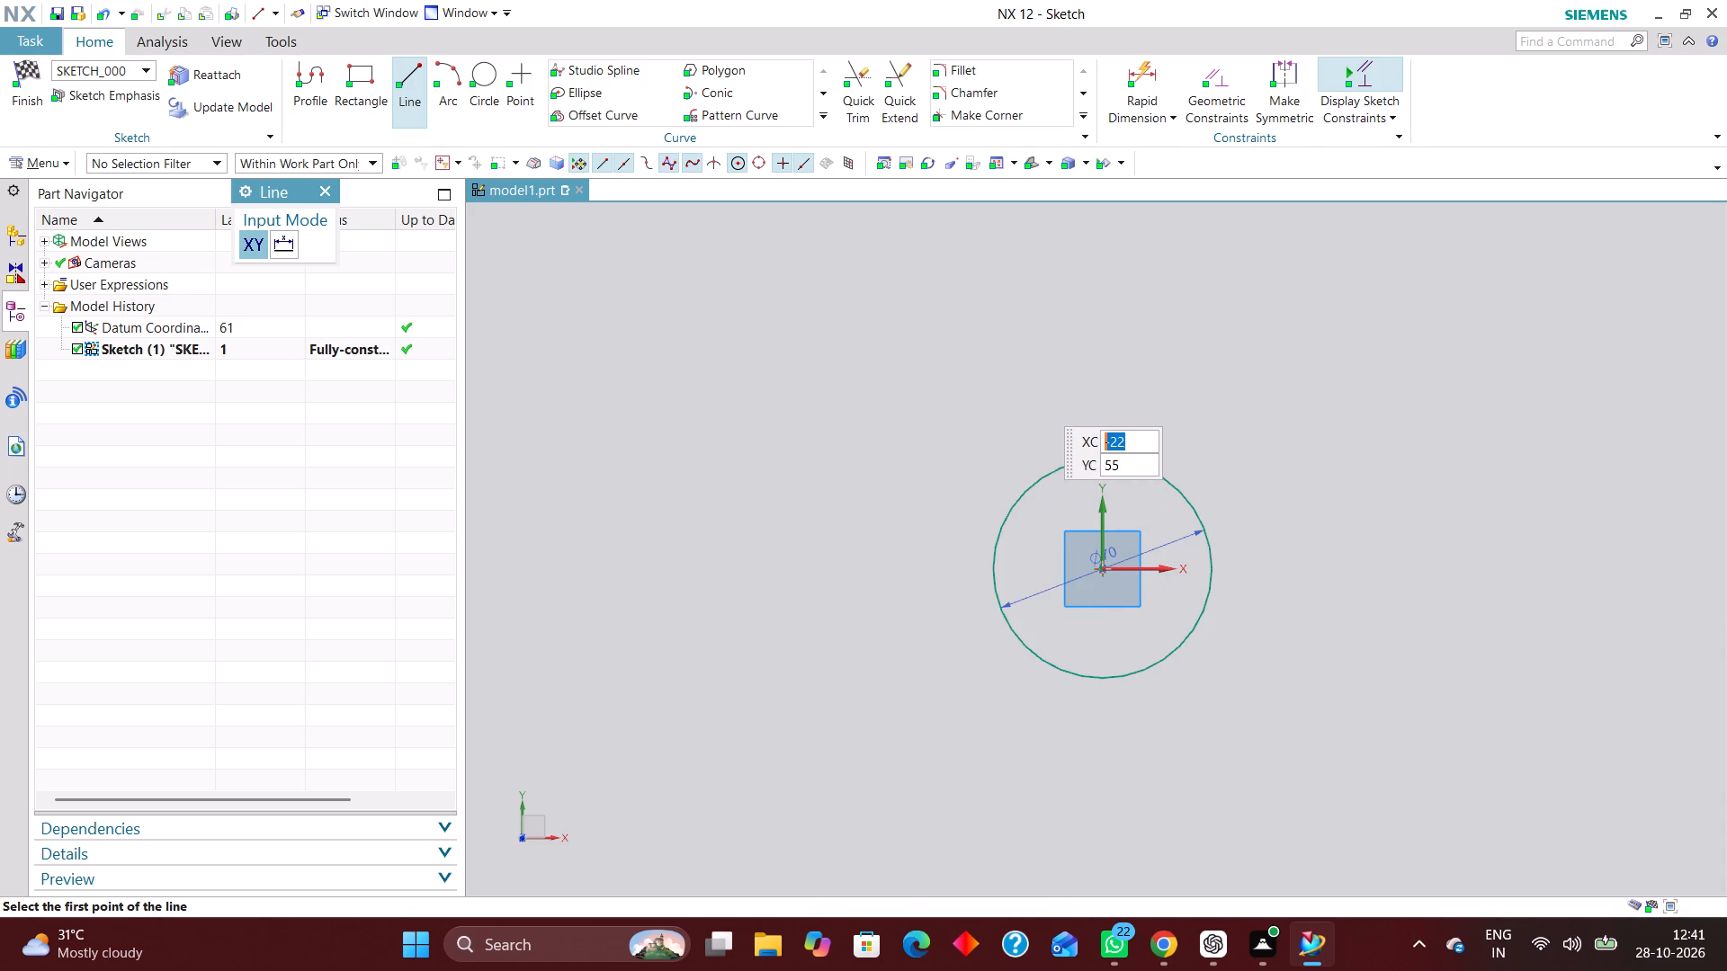
pyautogui.click(819, 388)
pyautogui.click(1308, 396)
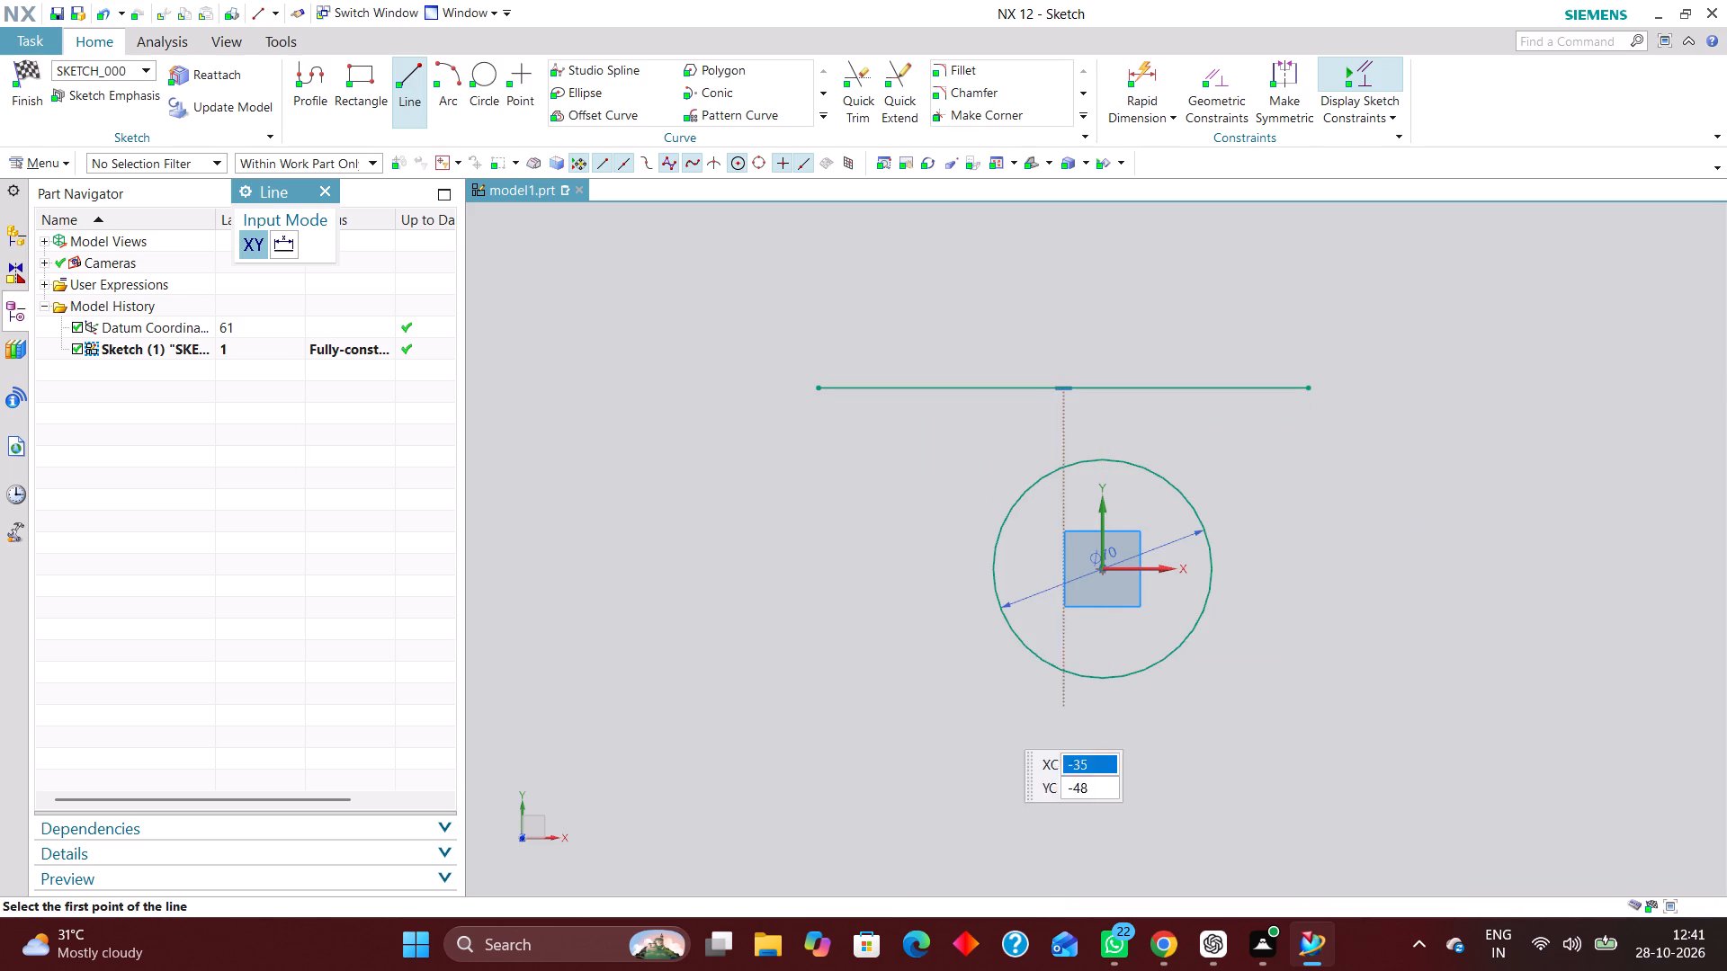
pyautogui.click(835, 760)
pyautogui.click(1280, 738)
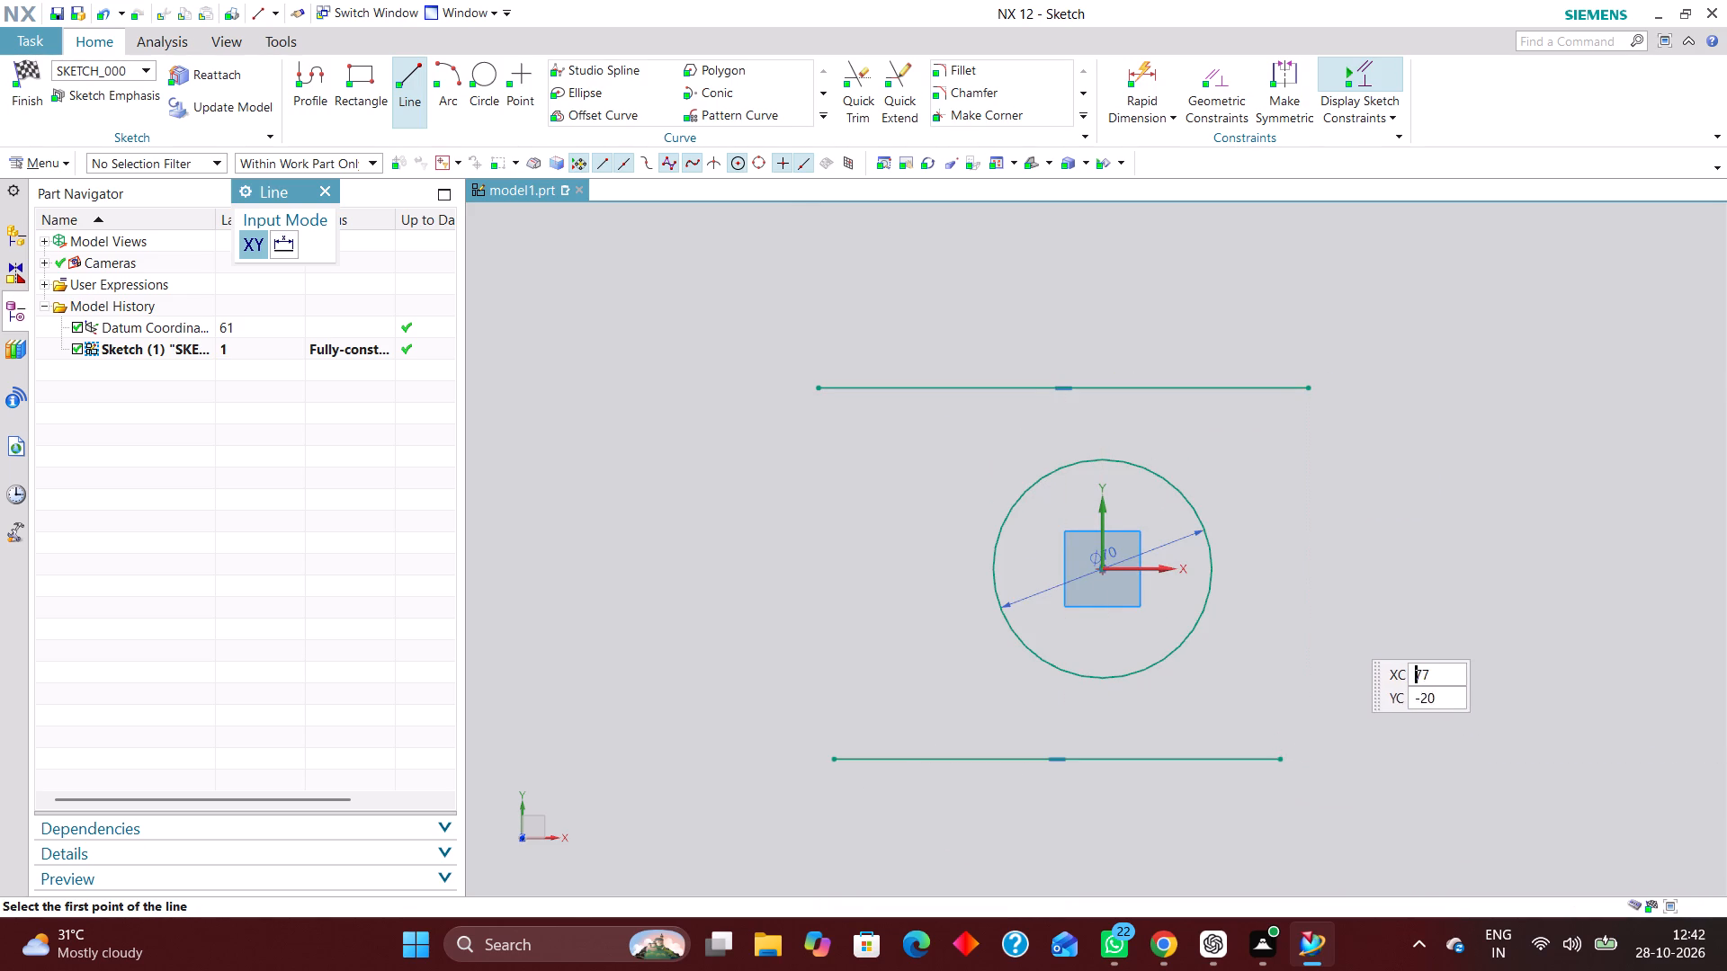
# Draw two shorter horizontal lines just above and below the 70 mm circle, running from near the Y axis towards positive X.
pyautogui.scroll(3, 1341, 584)
pyautogui.scroll(-4, 972, 581)
pyautogui.scroll(3, 935, 467)
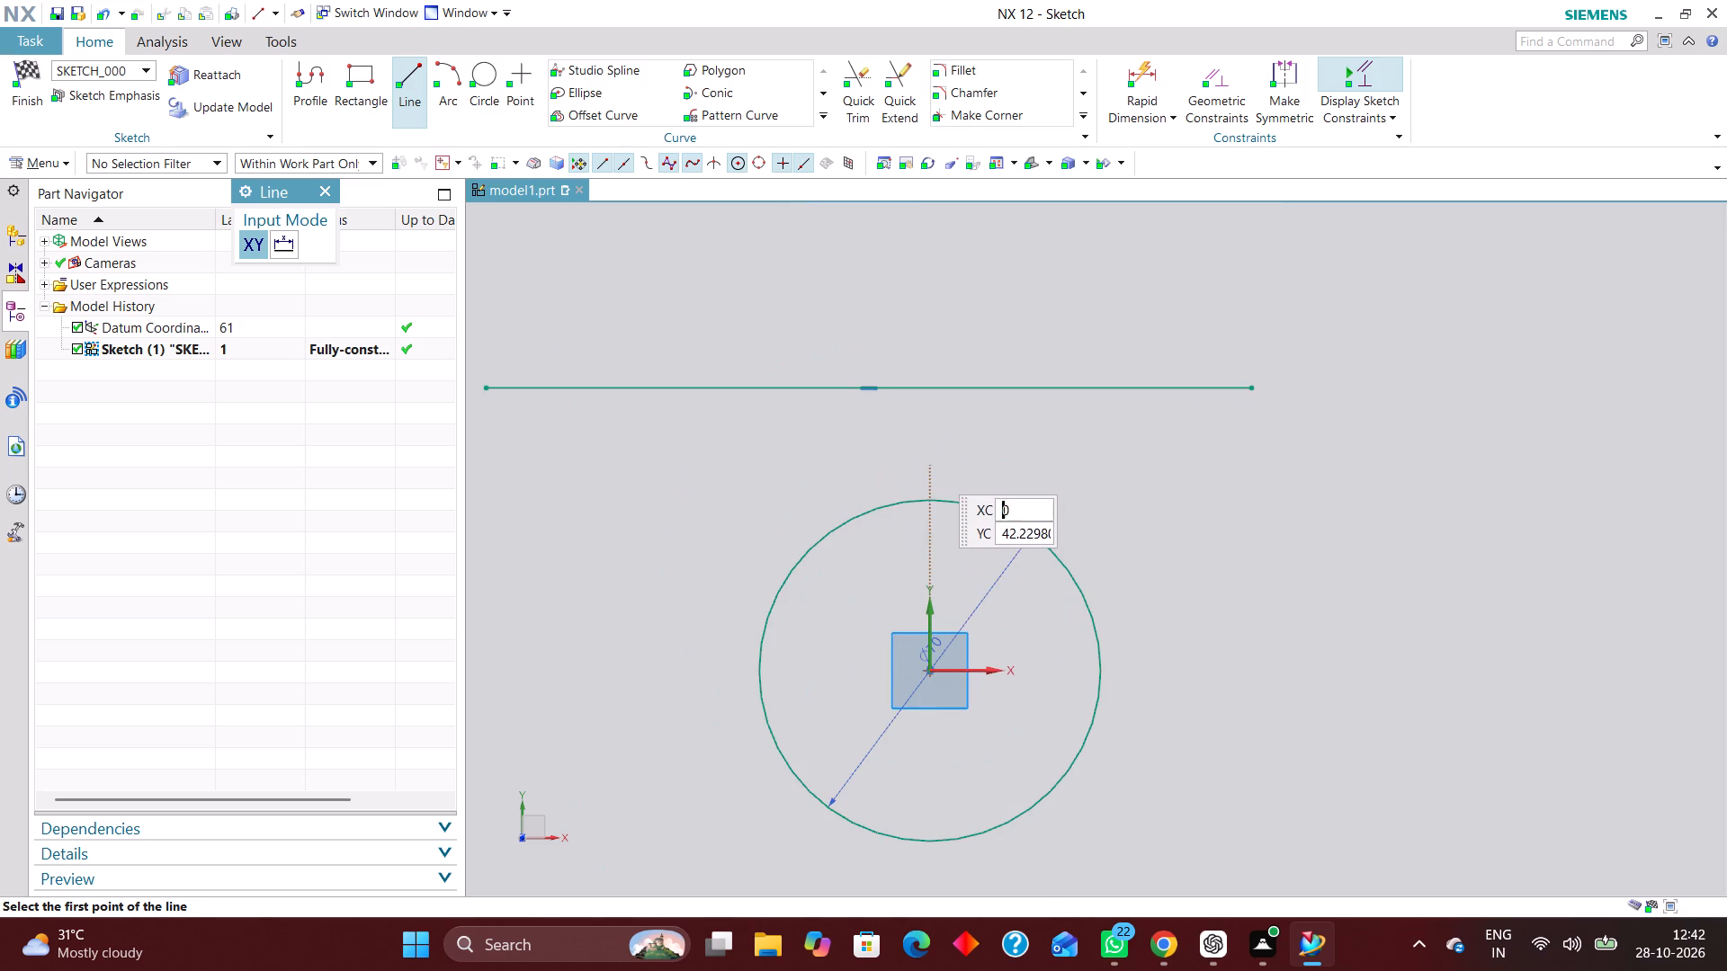
pyautogui.click(916, 468)
pyautogui.click(1248, 473)
pyautogui.scroll(-2, 986, 473)
pyautogui.click(963, 727)
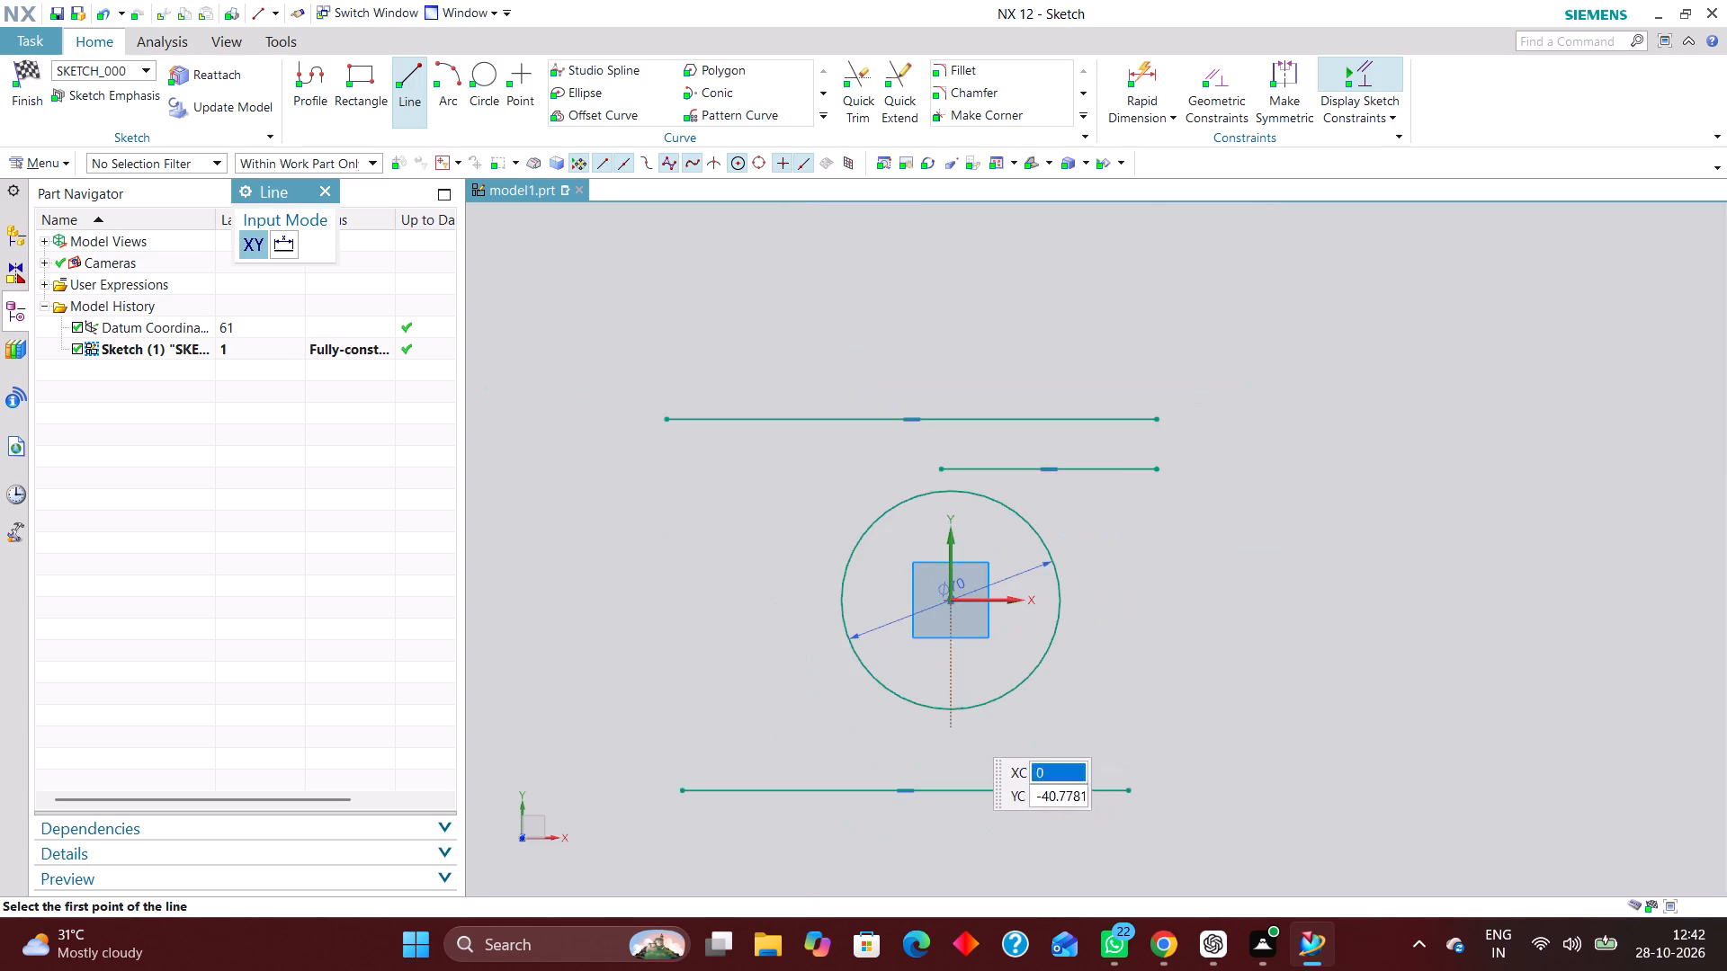
pyautogui.click(1150, 720)
# Make the two shorter horizontal lines tangent to the top and bottom of the 70 mm circle.
pyautogui.click(1227, 67)
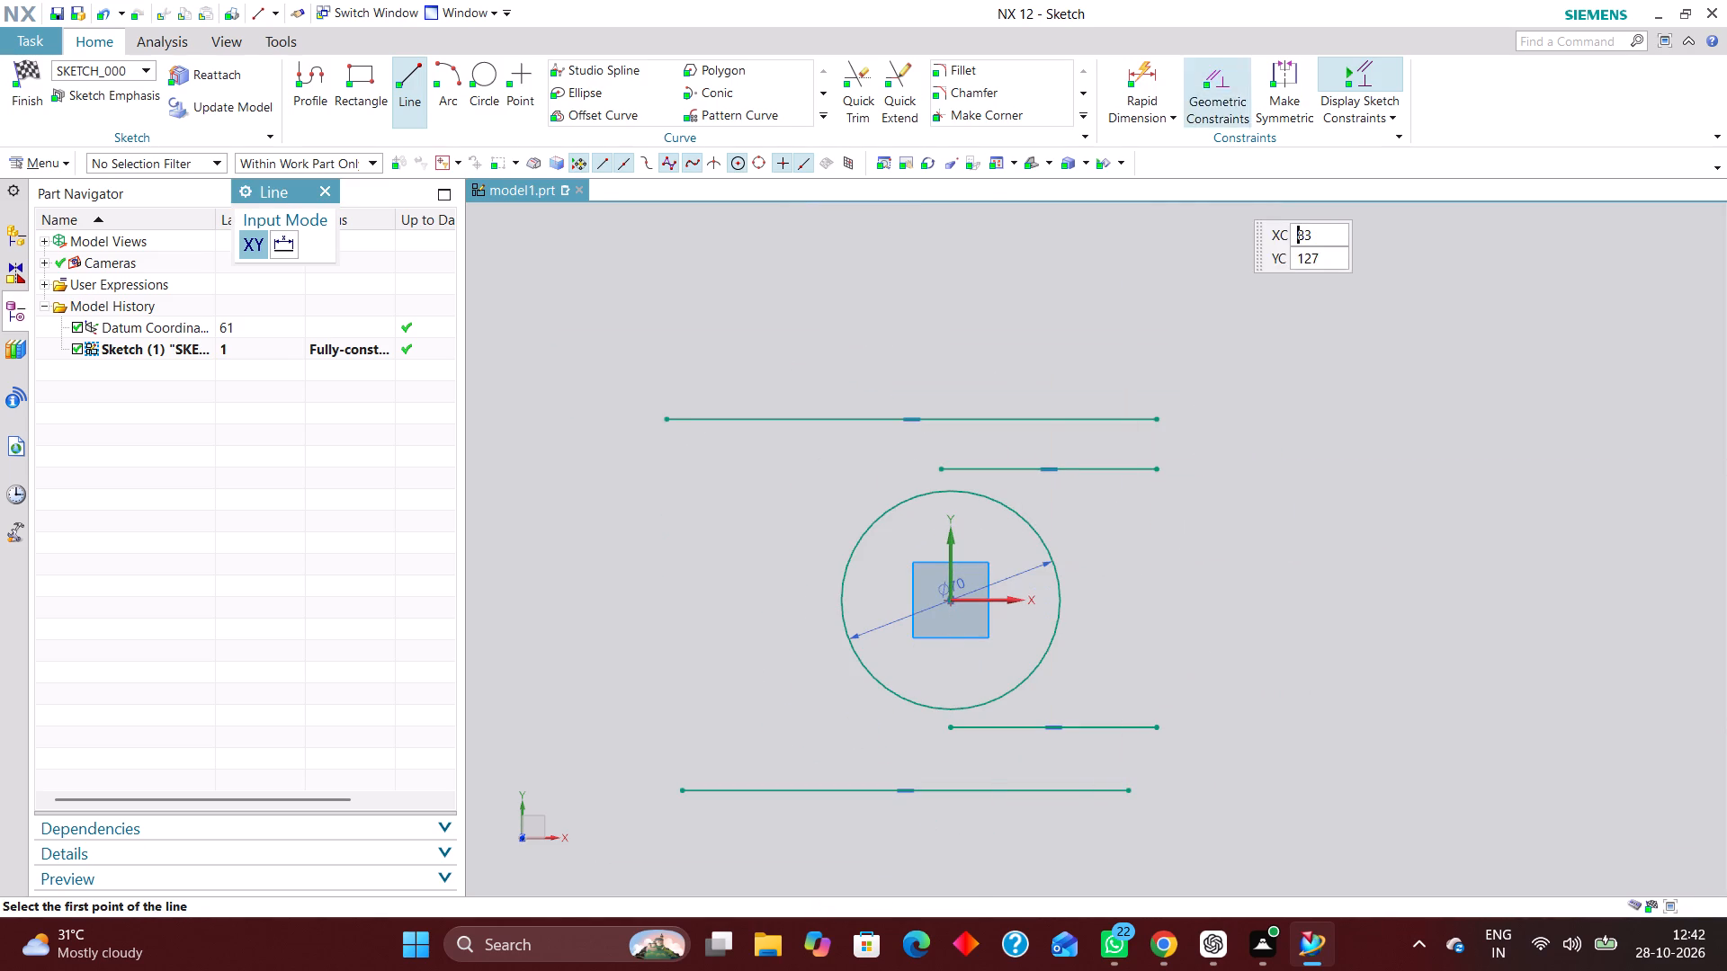
pyautogui.click(318, 252)
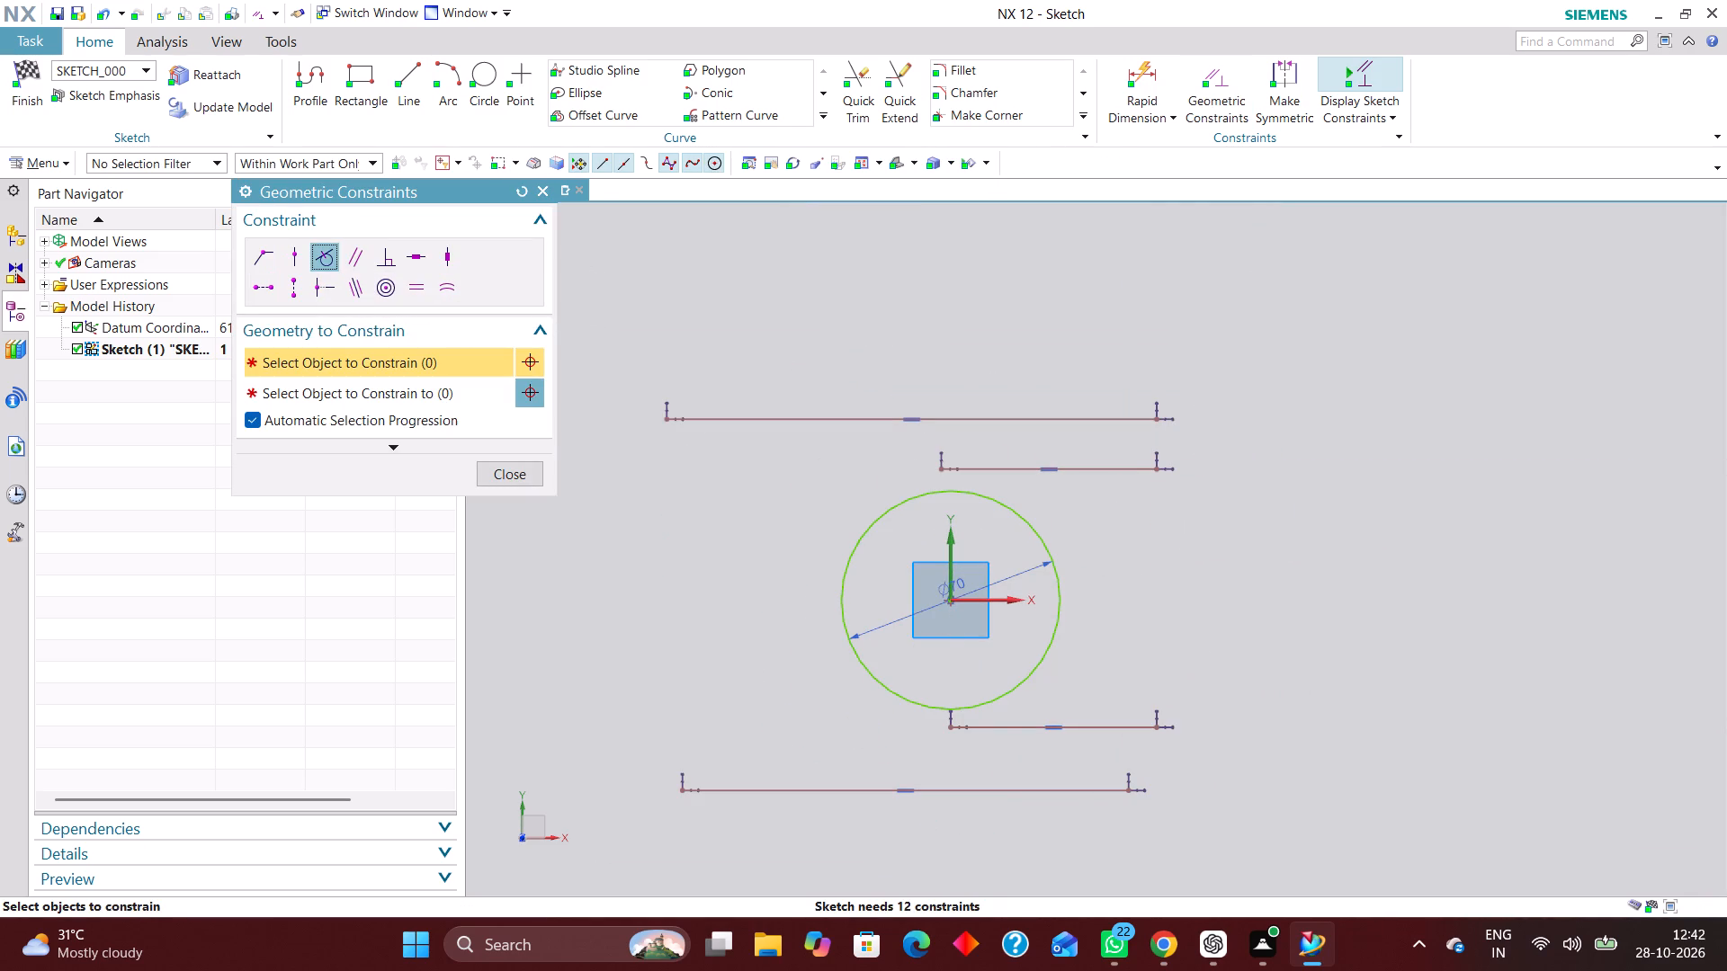
pyautogui.click(922, 494)
pyautogui.click(972, 465)
pyautogui.click(981, 699)
pyautogui.click(984, 732)
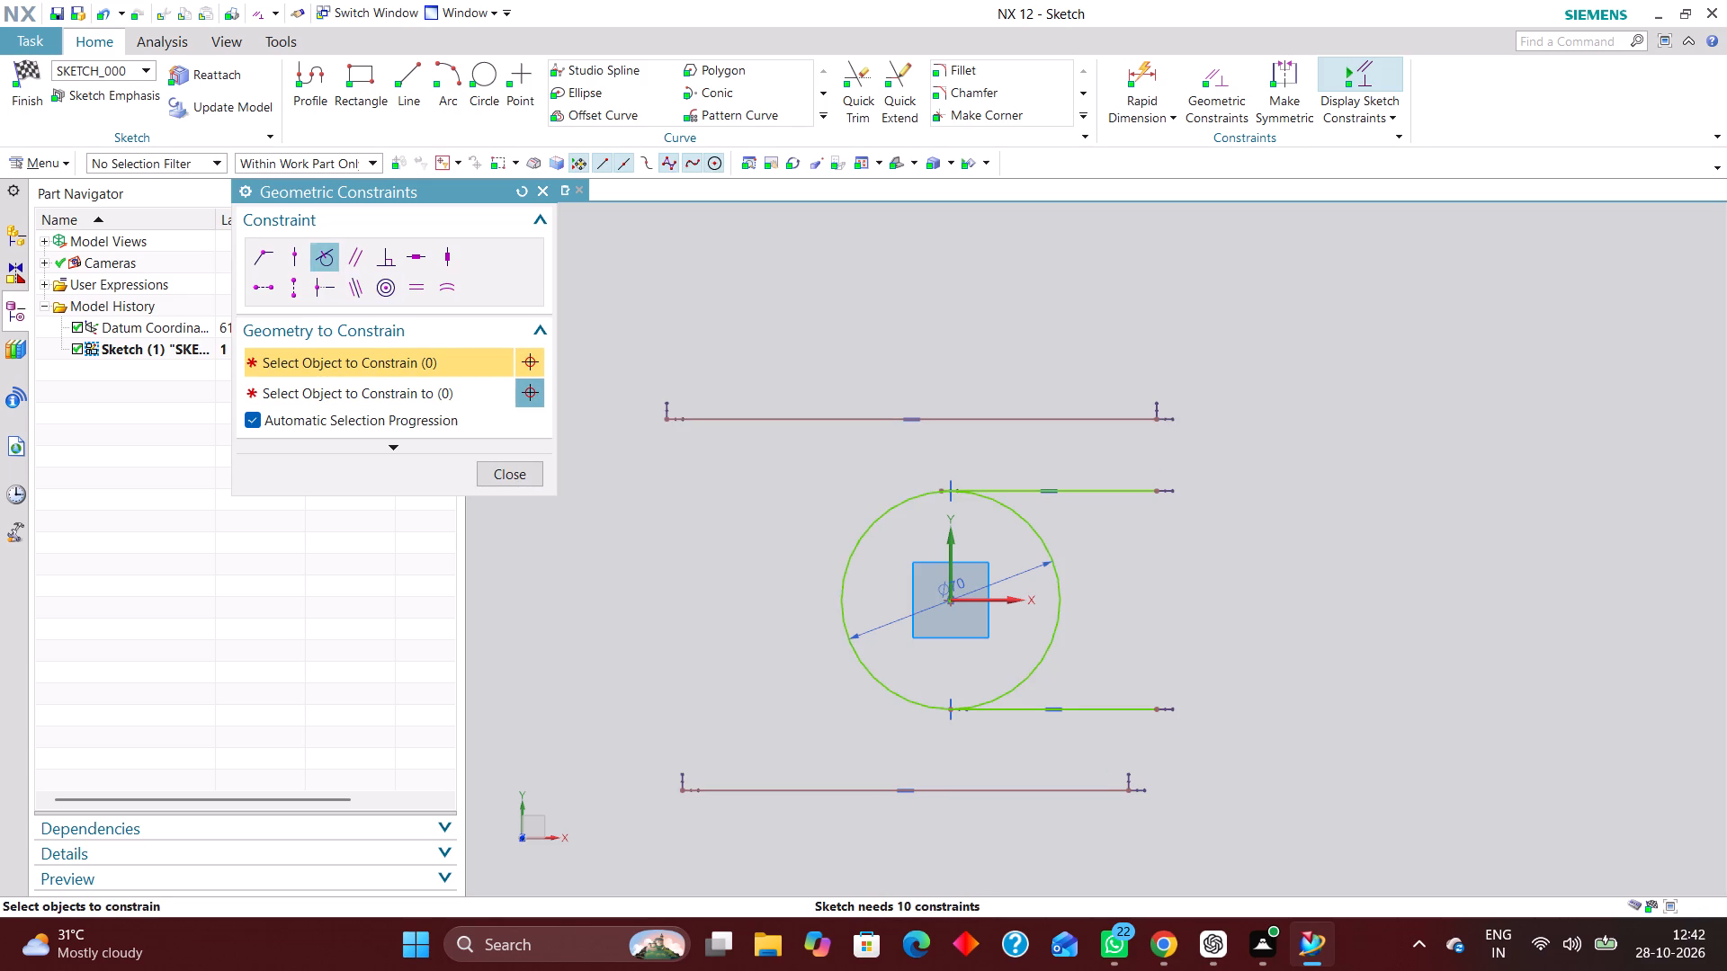
# Constrain the inner endpoints of the two tangent lines with Point on Curve to the 70 mm circle.
pyautogui.click(292, 259)
pyautogui.click(940, 488)
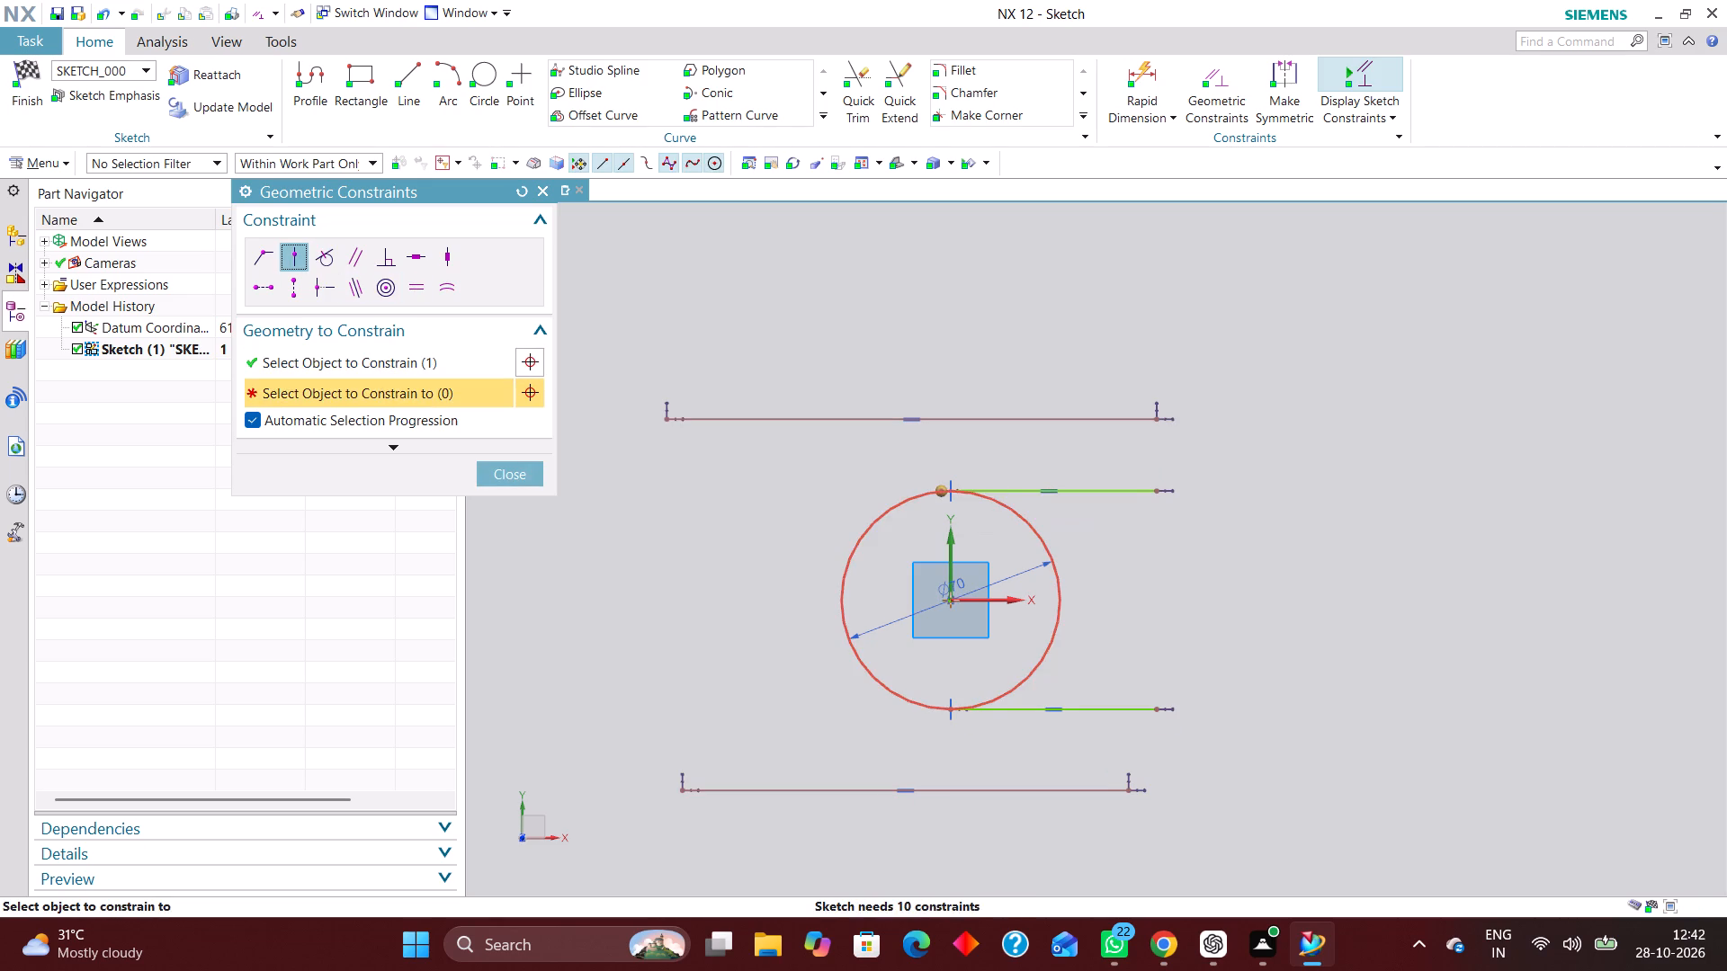
pyautogui.click(914, 498)
pyautogui.click(946, 712)
pyautogui.click(916, 704)
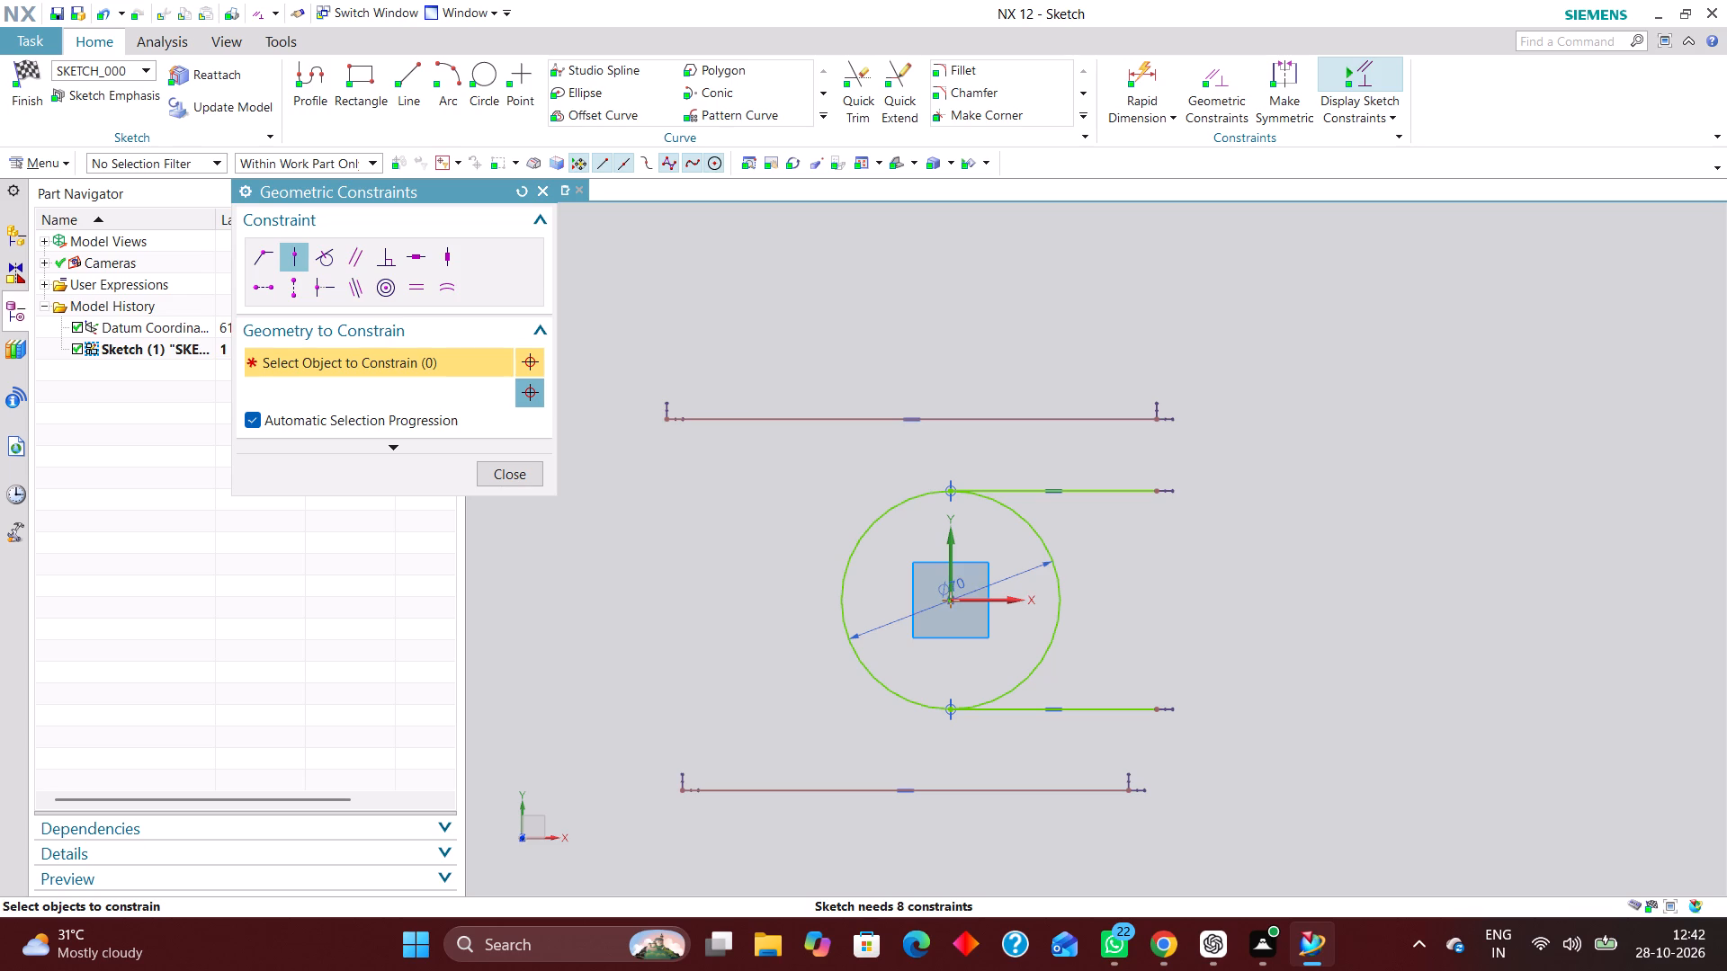
pyautogui.click(528, 474)
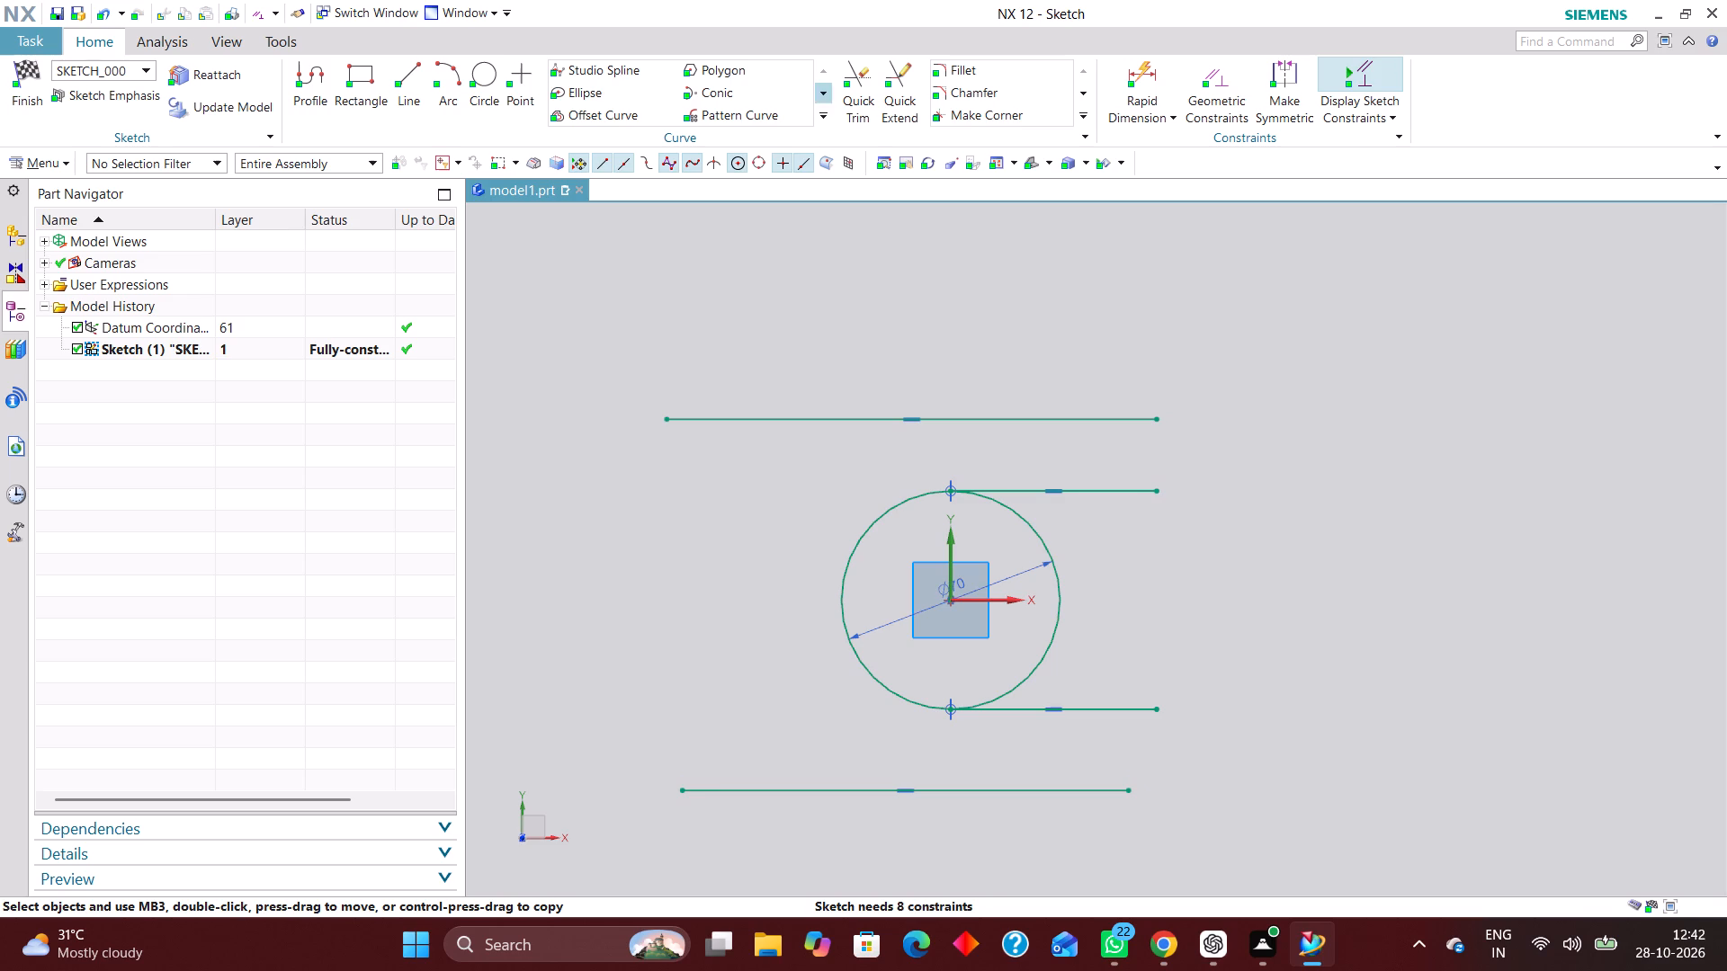
# Draw two small circles on the positive X side, the upper about 17 mm in diameter and the other vertically below it.
pyautogui.click(486, 76)
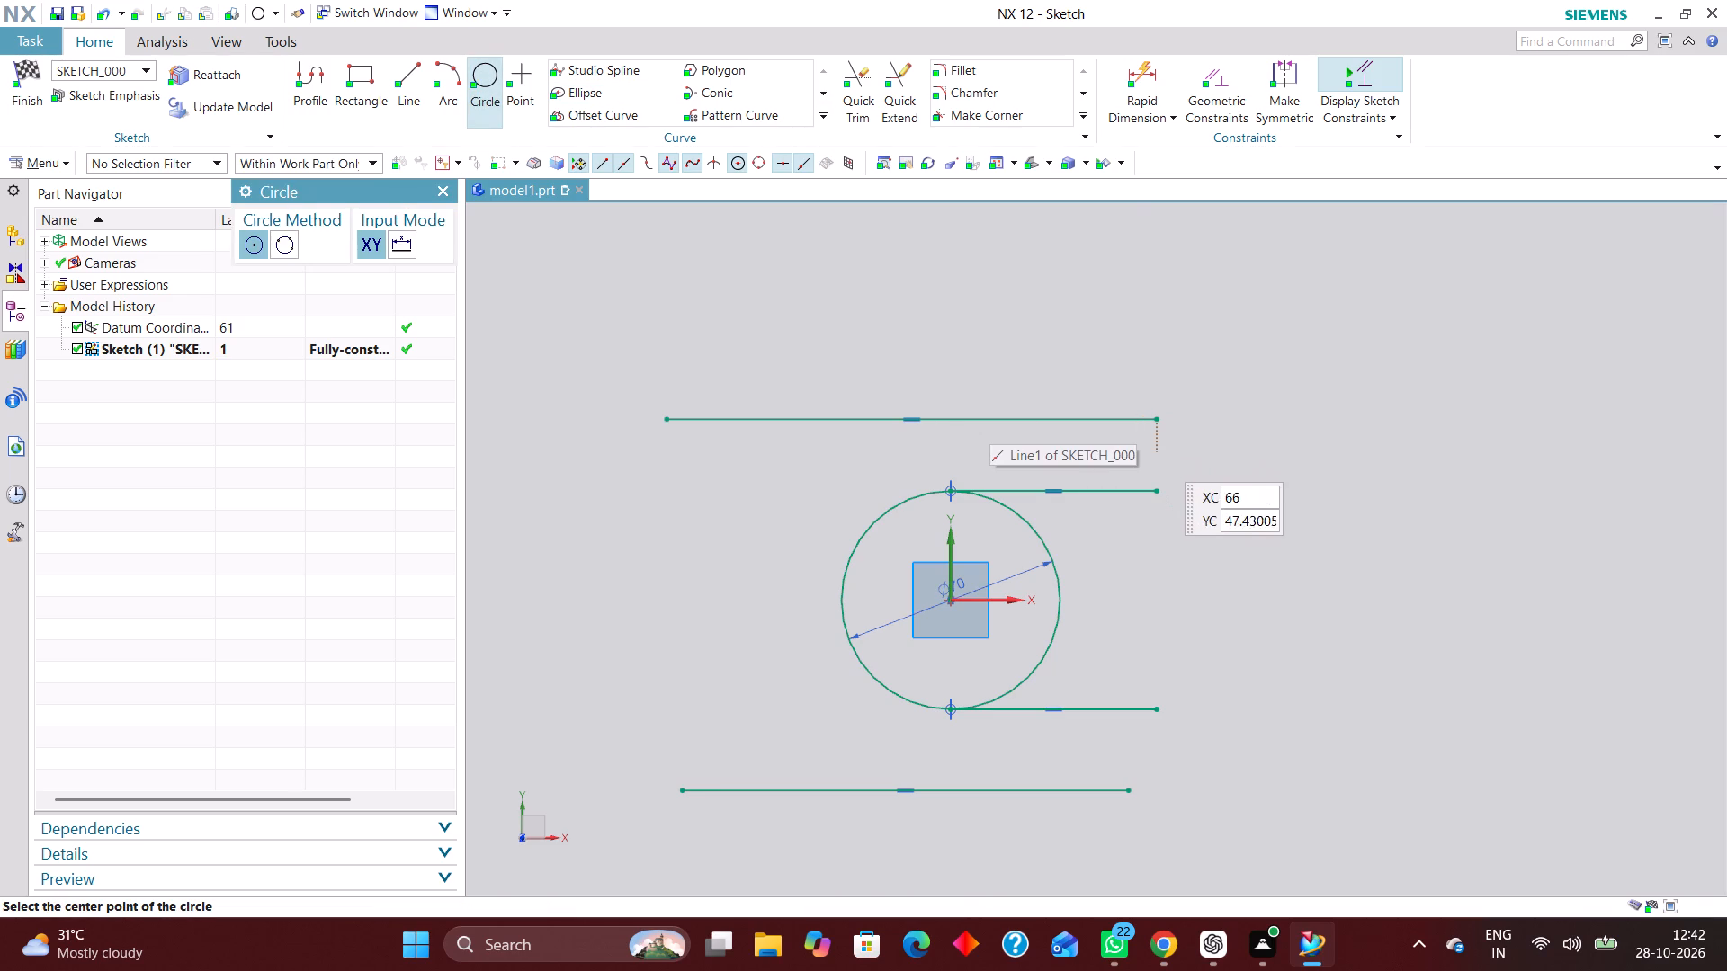
pyautogui.click(1218, 462)
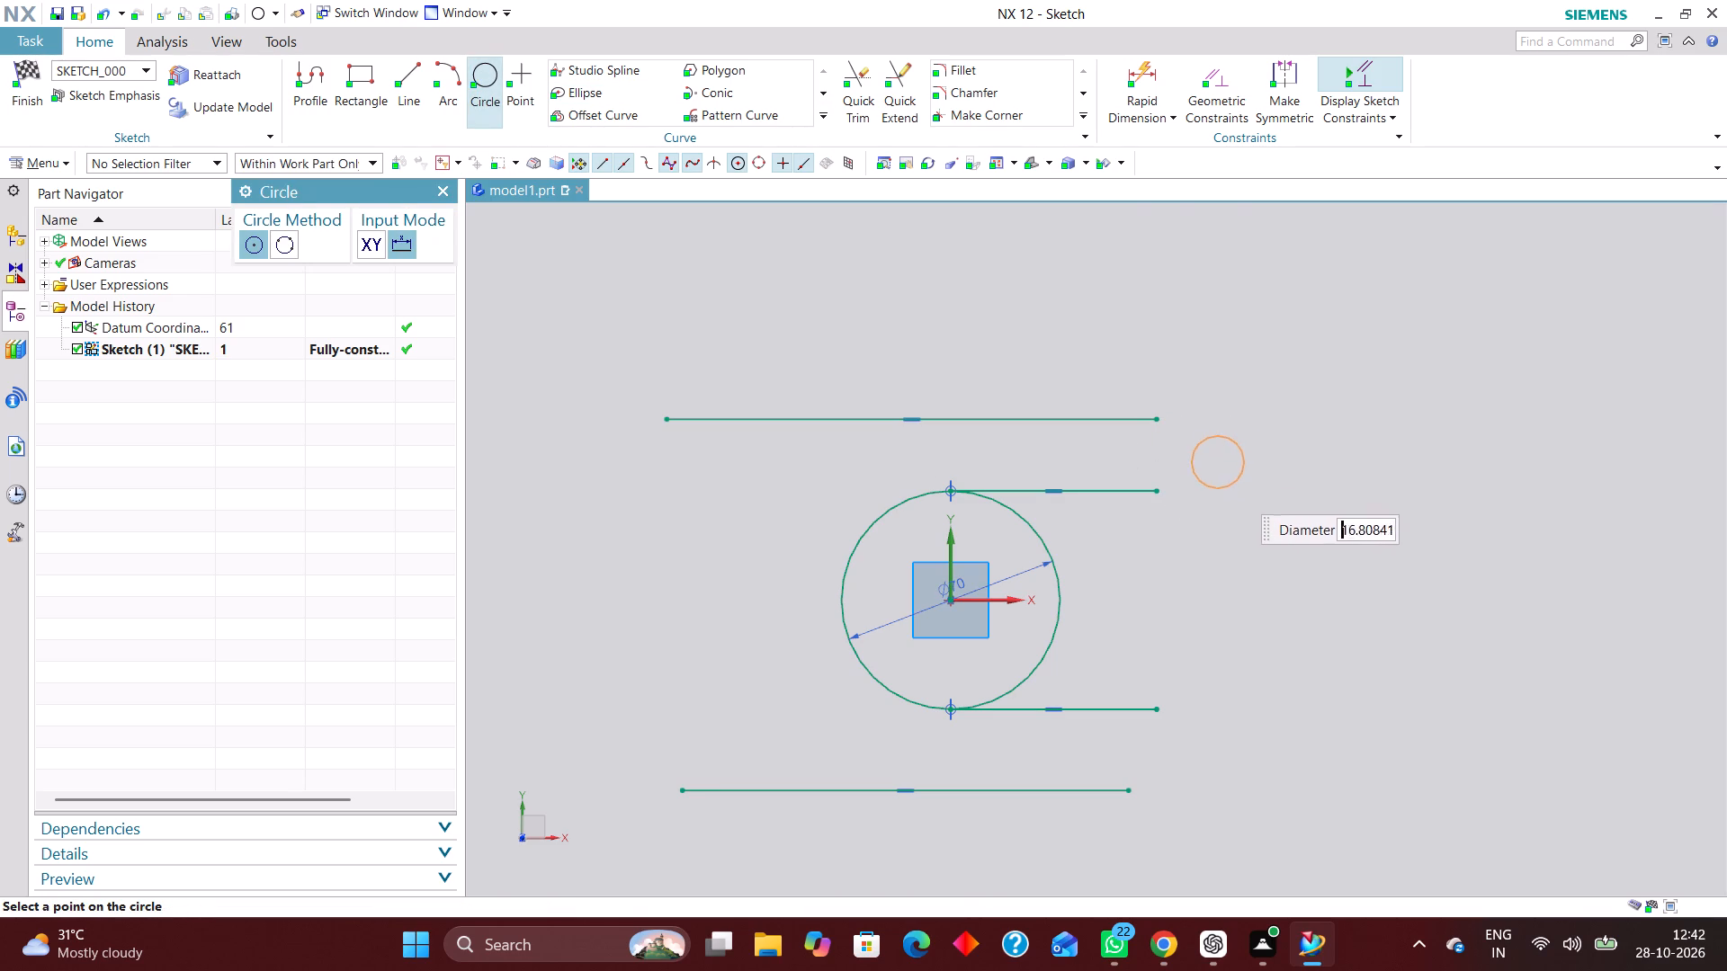
pyautogui.click(1231, 485)
pyautogui.click(1223, 751)
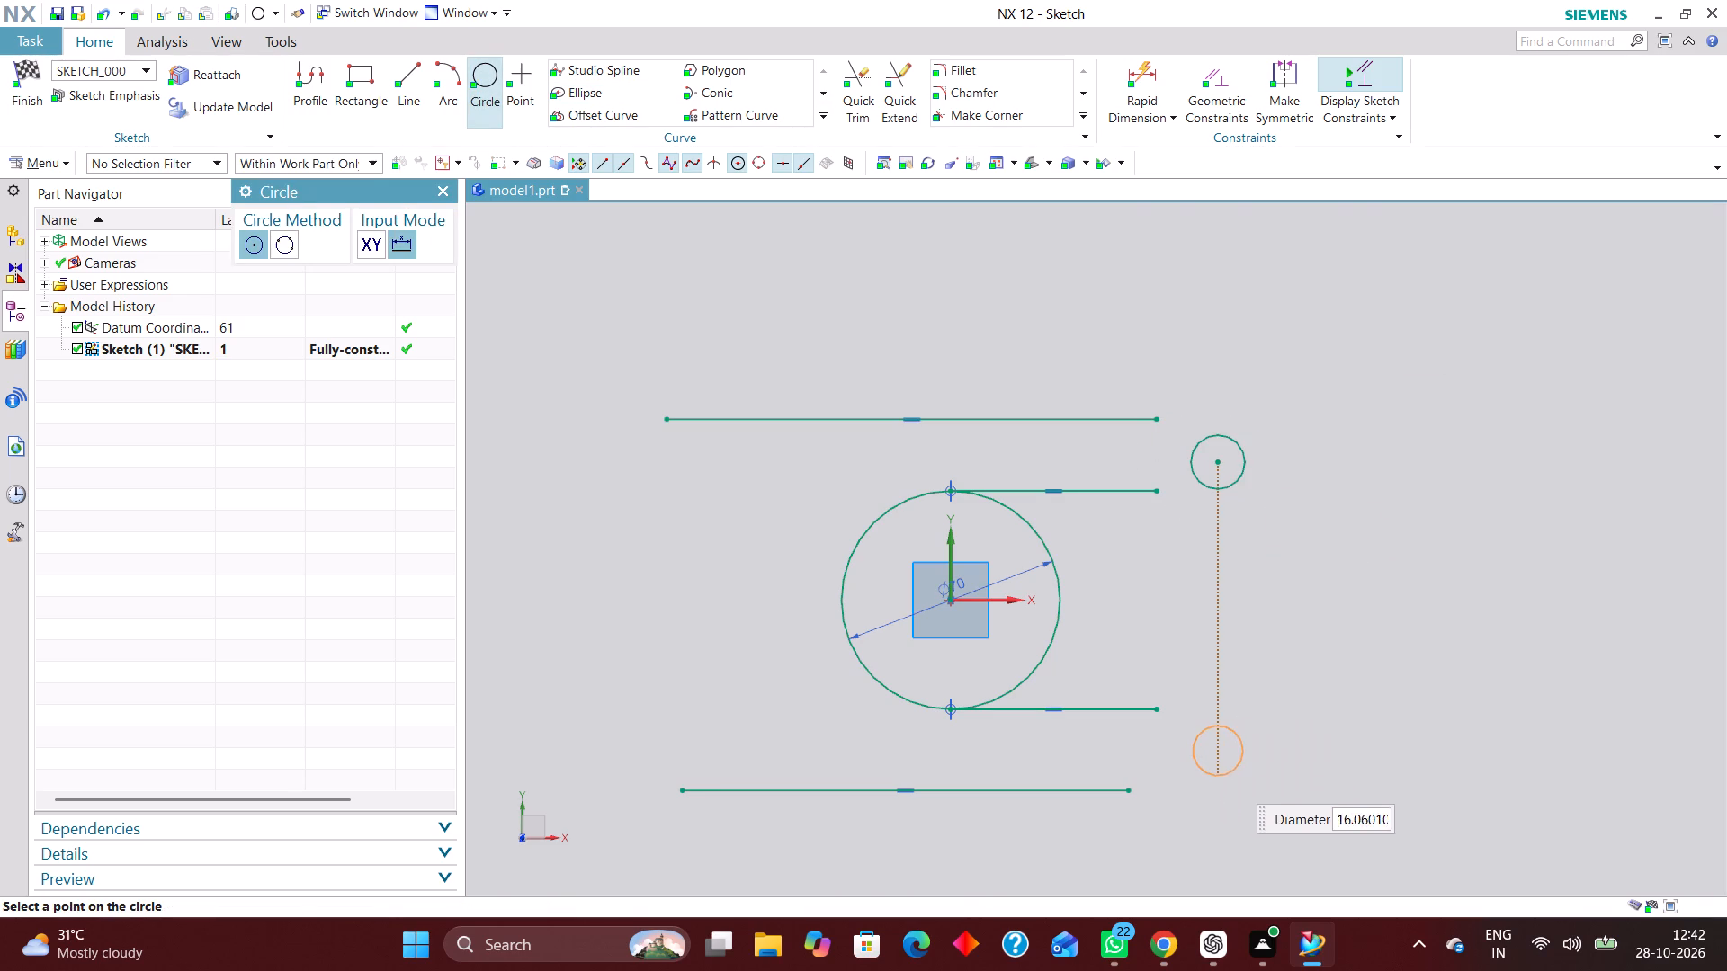
pyautogui.click(1227, 774)
# Make the centres of the two small circles symmetric about the sketch X axis.
pyautogui.click(1219, 84)
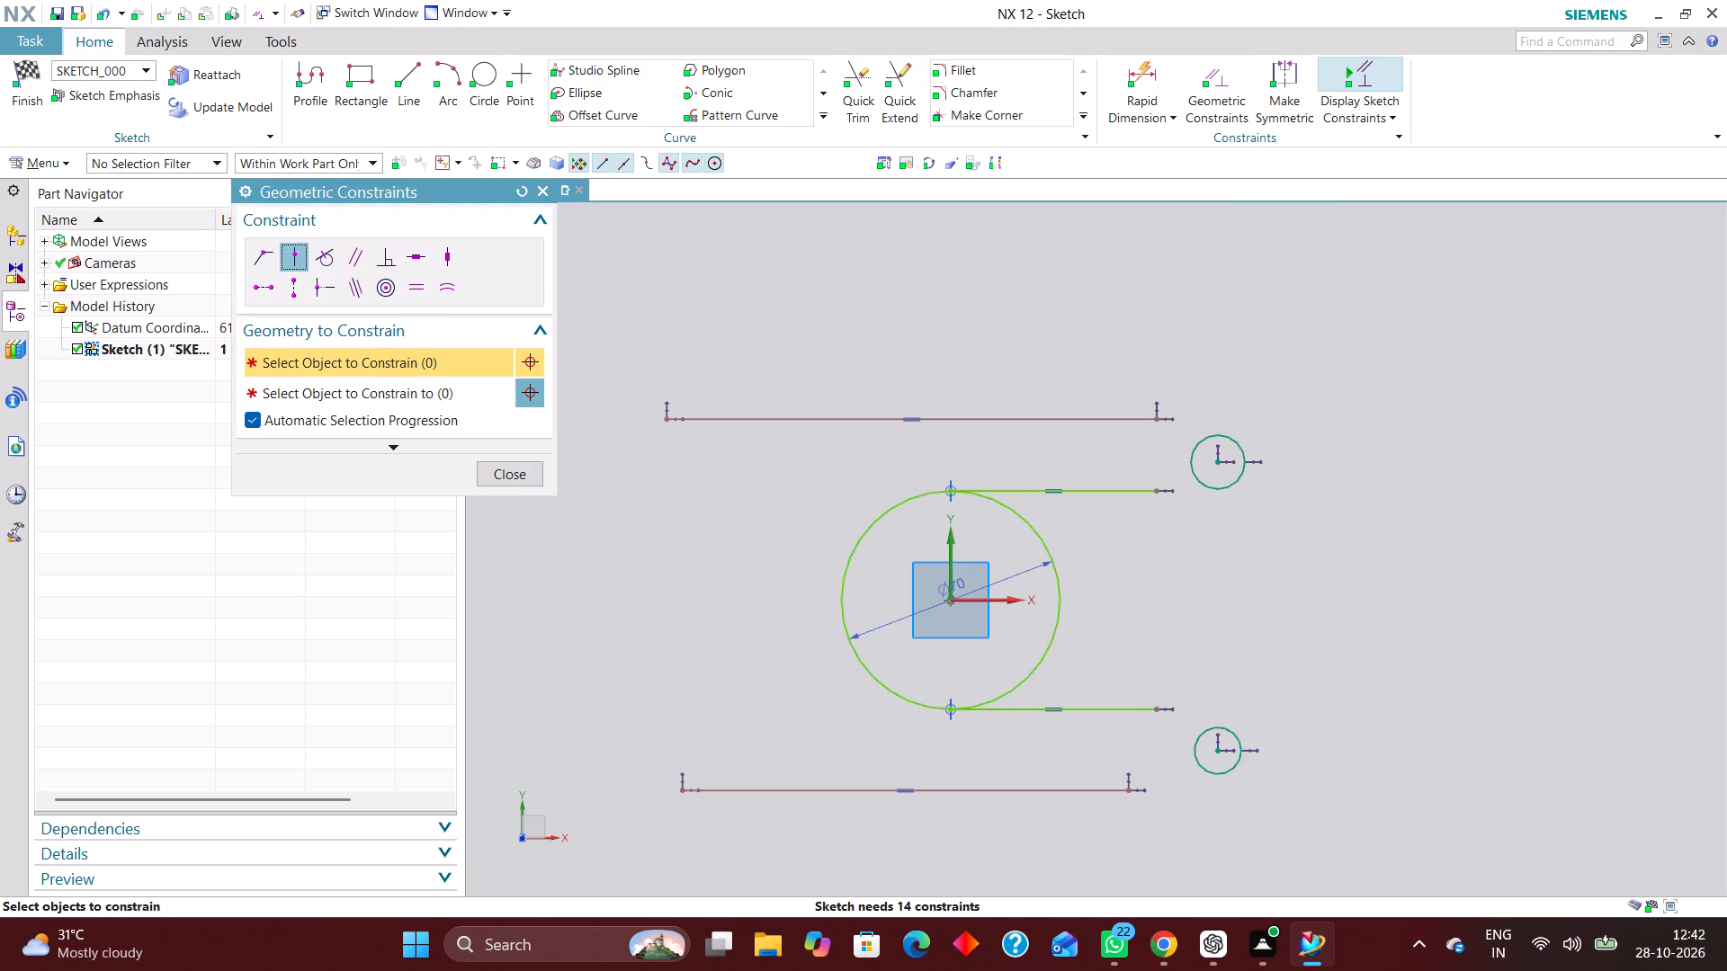
pyautogui.click(1287, 72)
pyautogui.click(1219, 459)
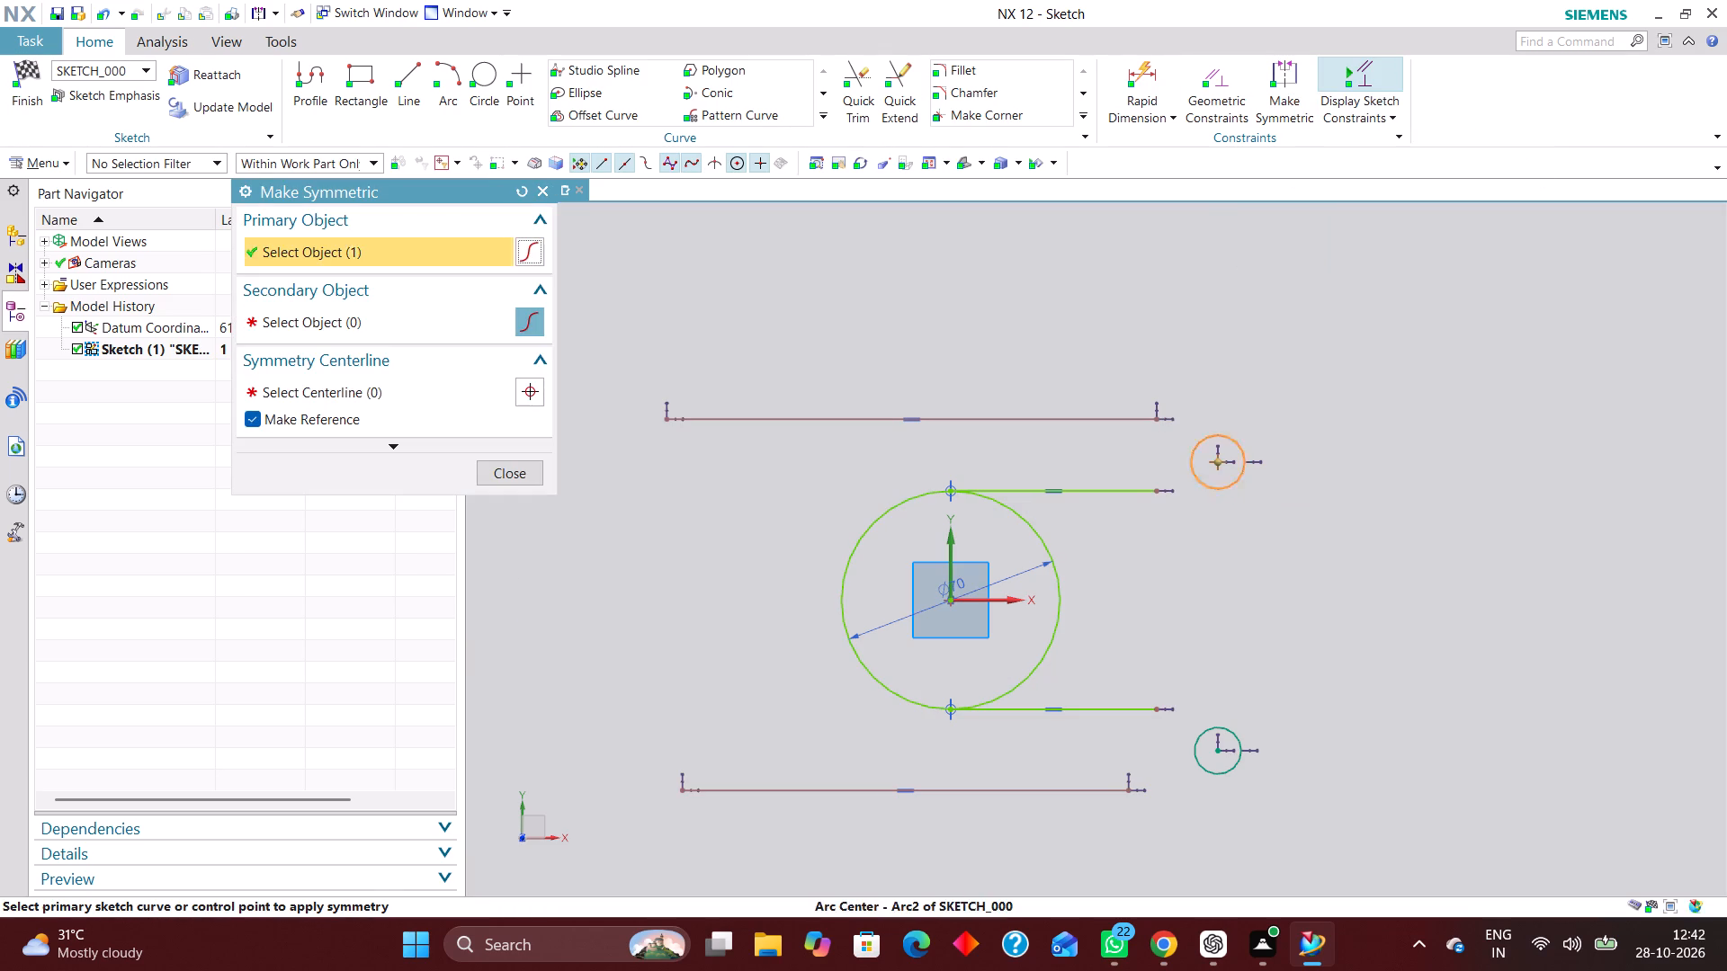
pyautogui.click(1220, 748)
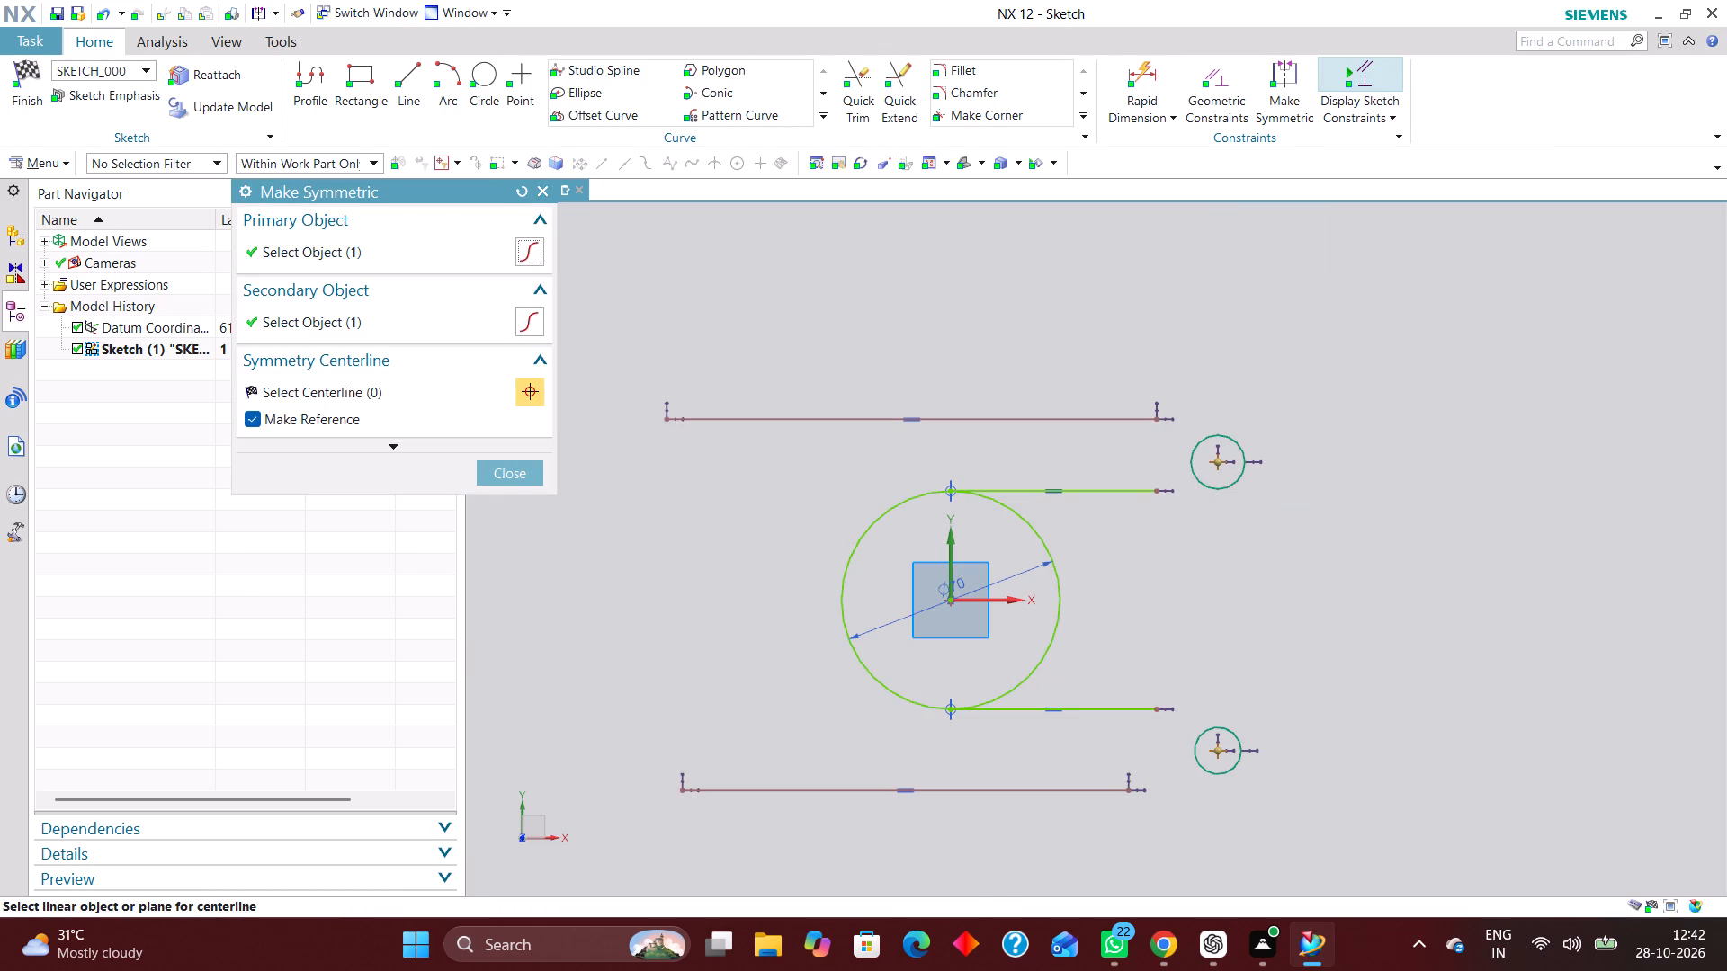
pyautogui.click(1005, 604)
# Dimension the vertical distance between the two small circle centres as 90 mm.
pyautogui.click(1143, 65)
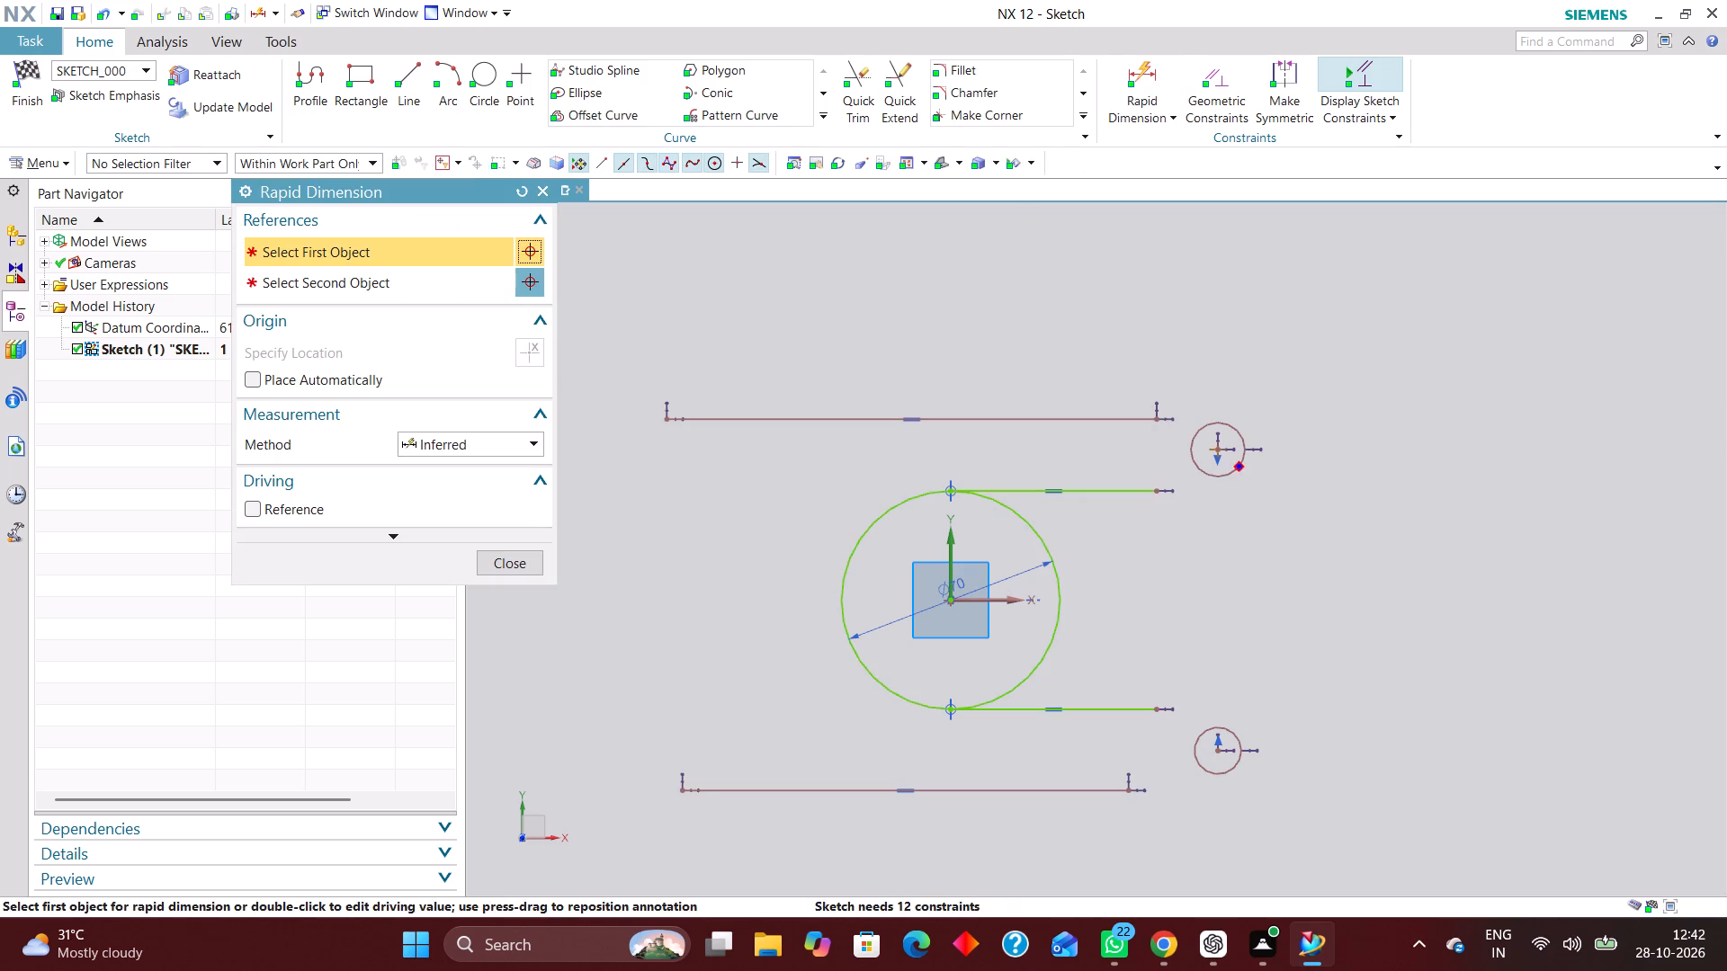
pyautogui.click(1219, 446)
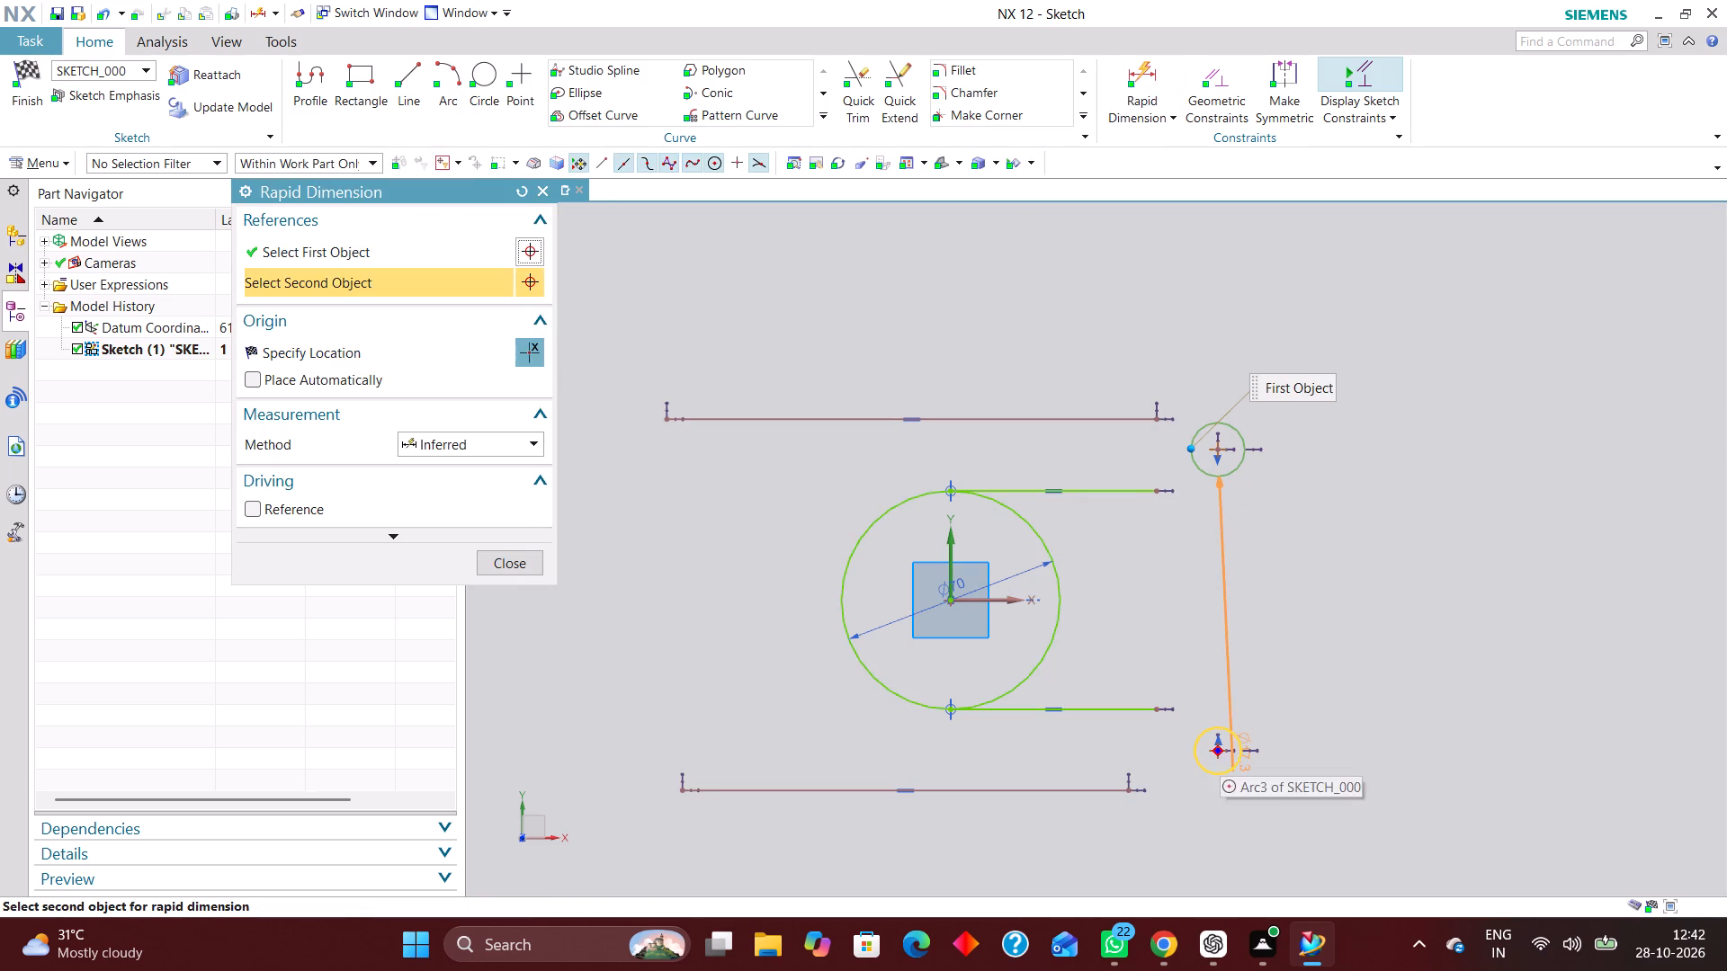
pyautogui.click(1219, 746)
pyautogui.click(1391, 612)
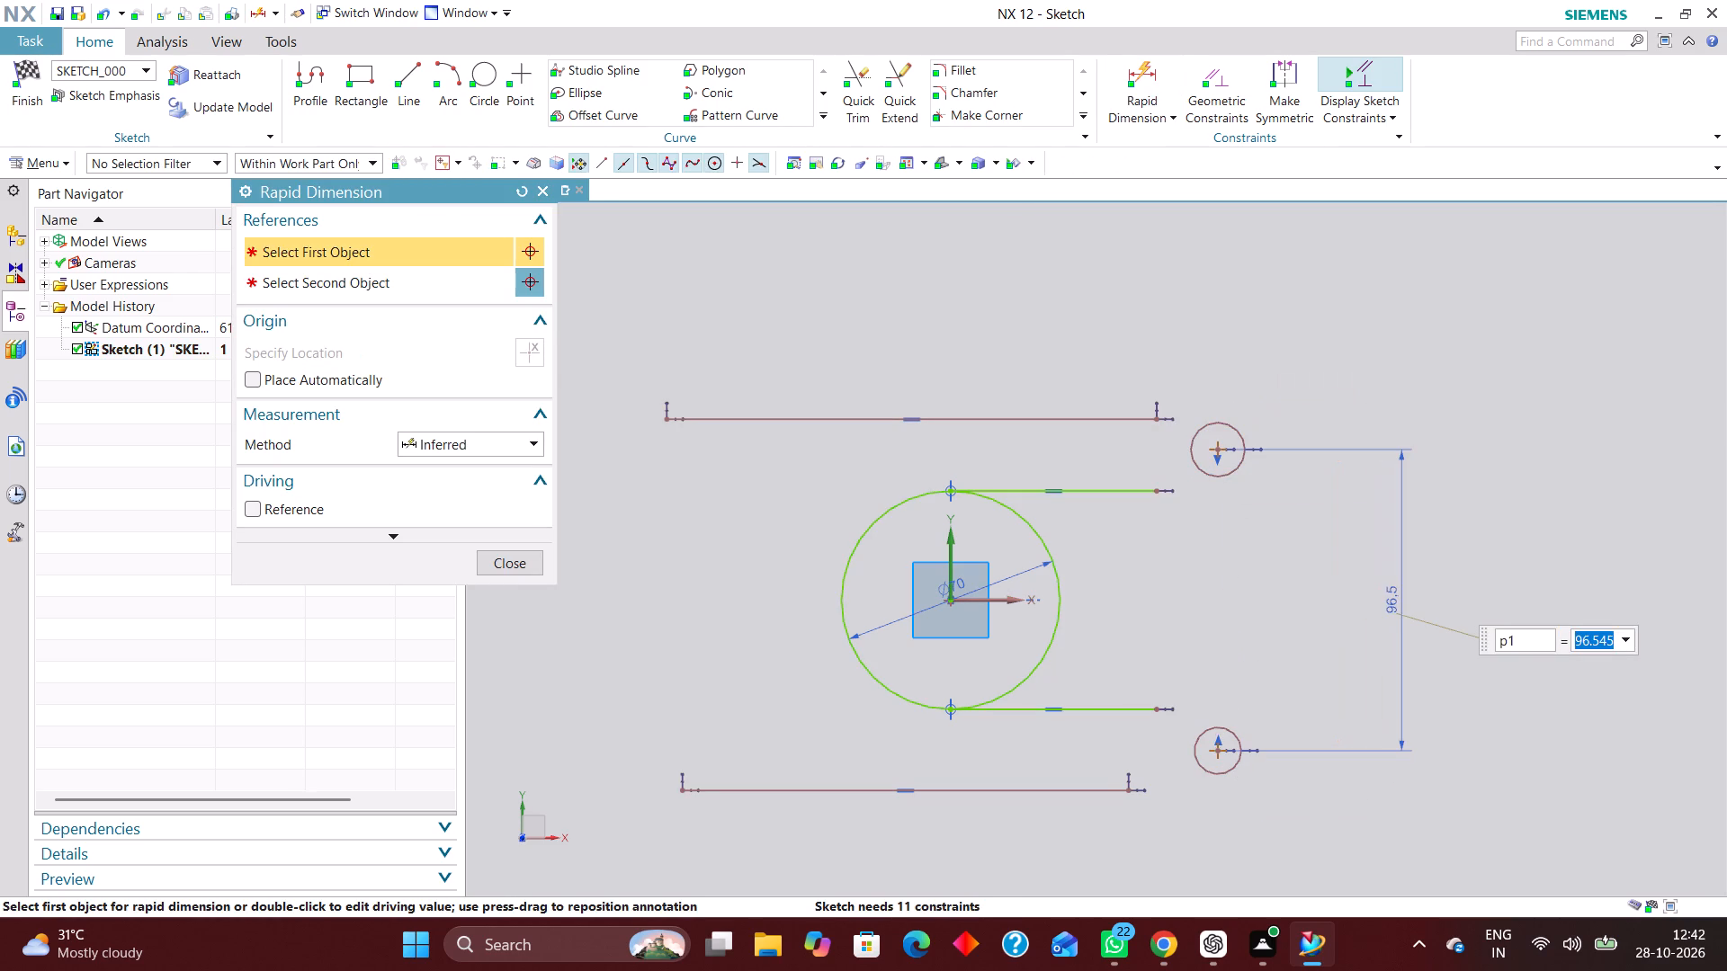
pyautogui.write('90')
pyautogui.press('Return')
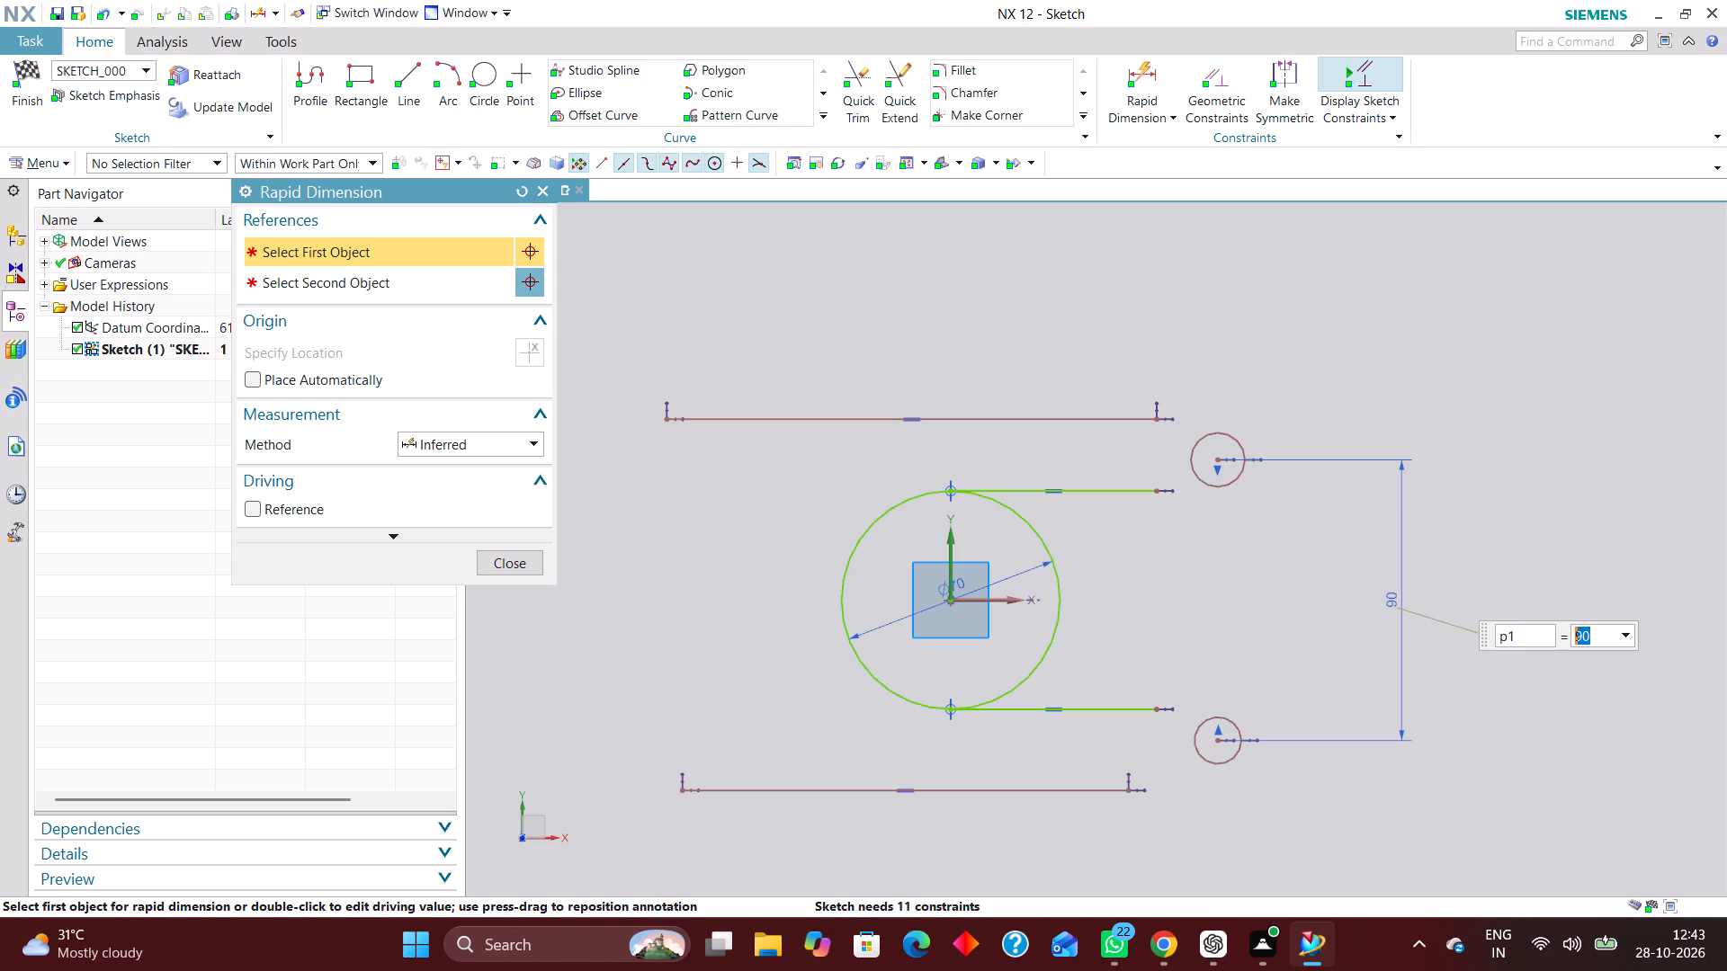
# Dimension the horizontal distance from the Y axis to the upper small circle's centre as 40 mm.
pyautogui.click(949, 557)
pyautogui.click(1217, 456)
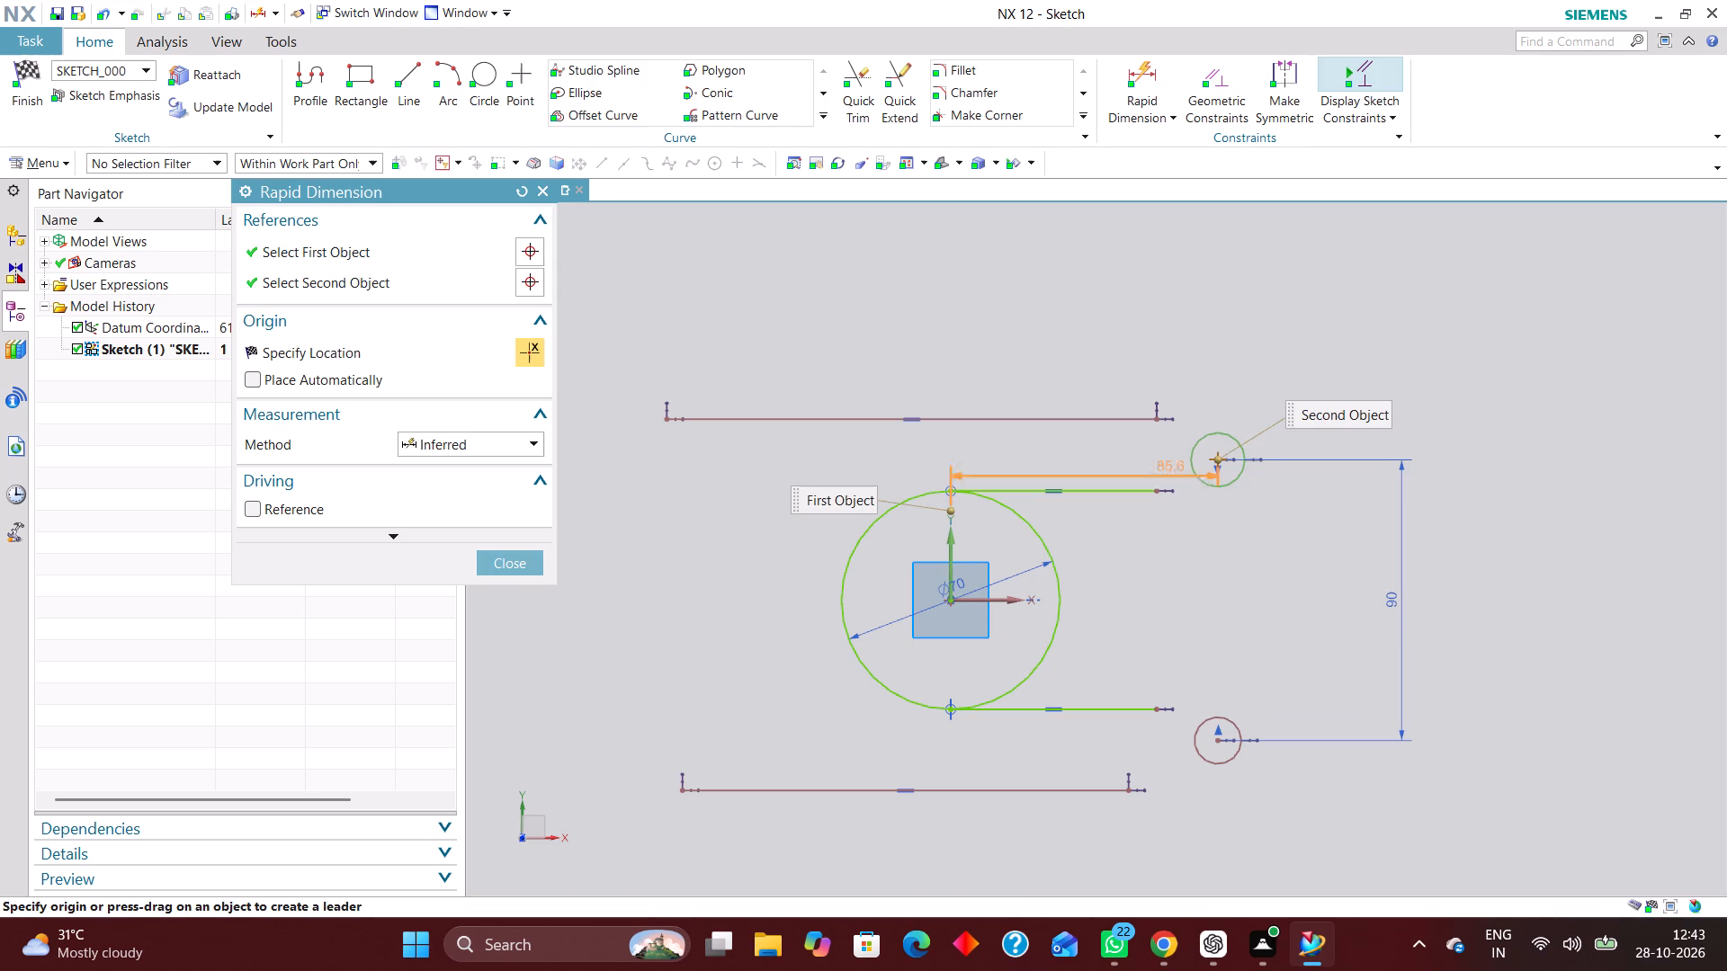
pyautogui.click(1103, 826)
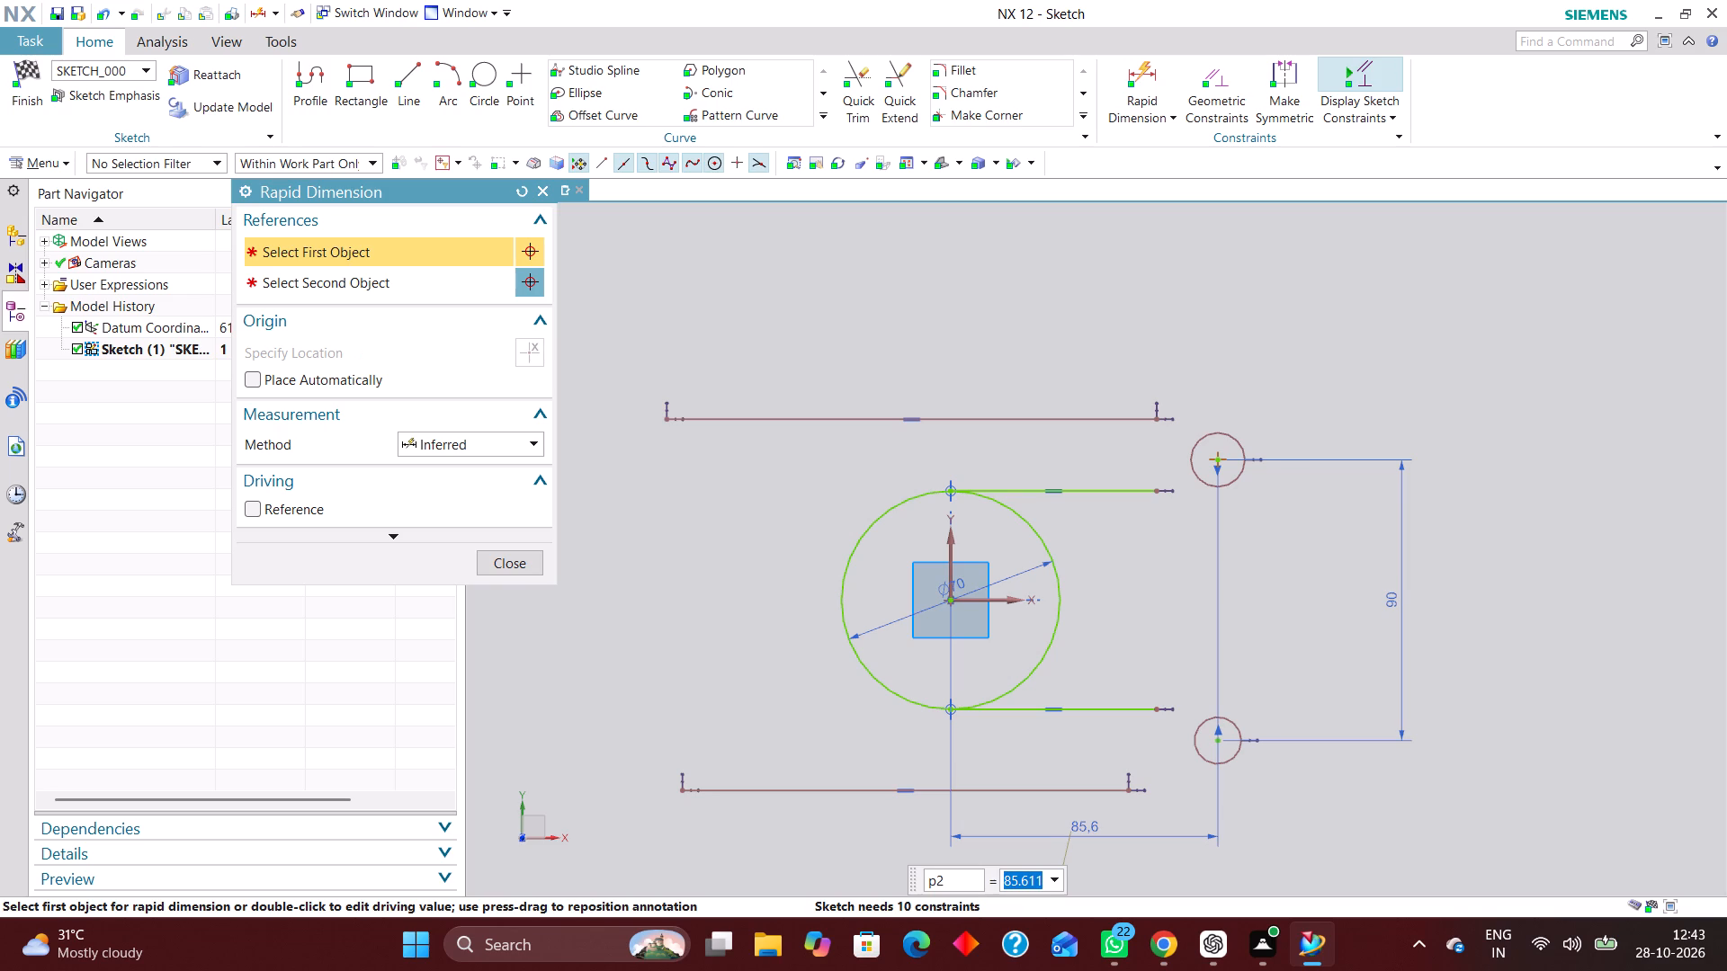
pyautogui.write('40')
pyautogui.press('Return')
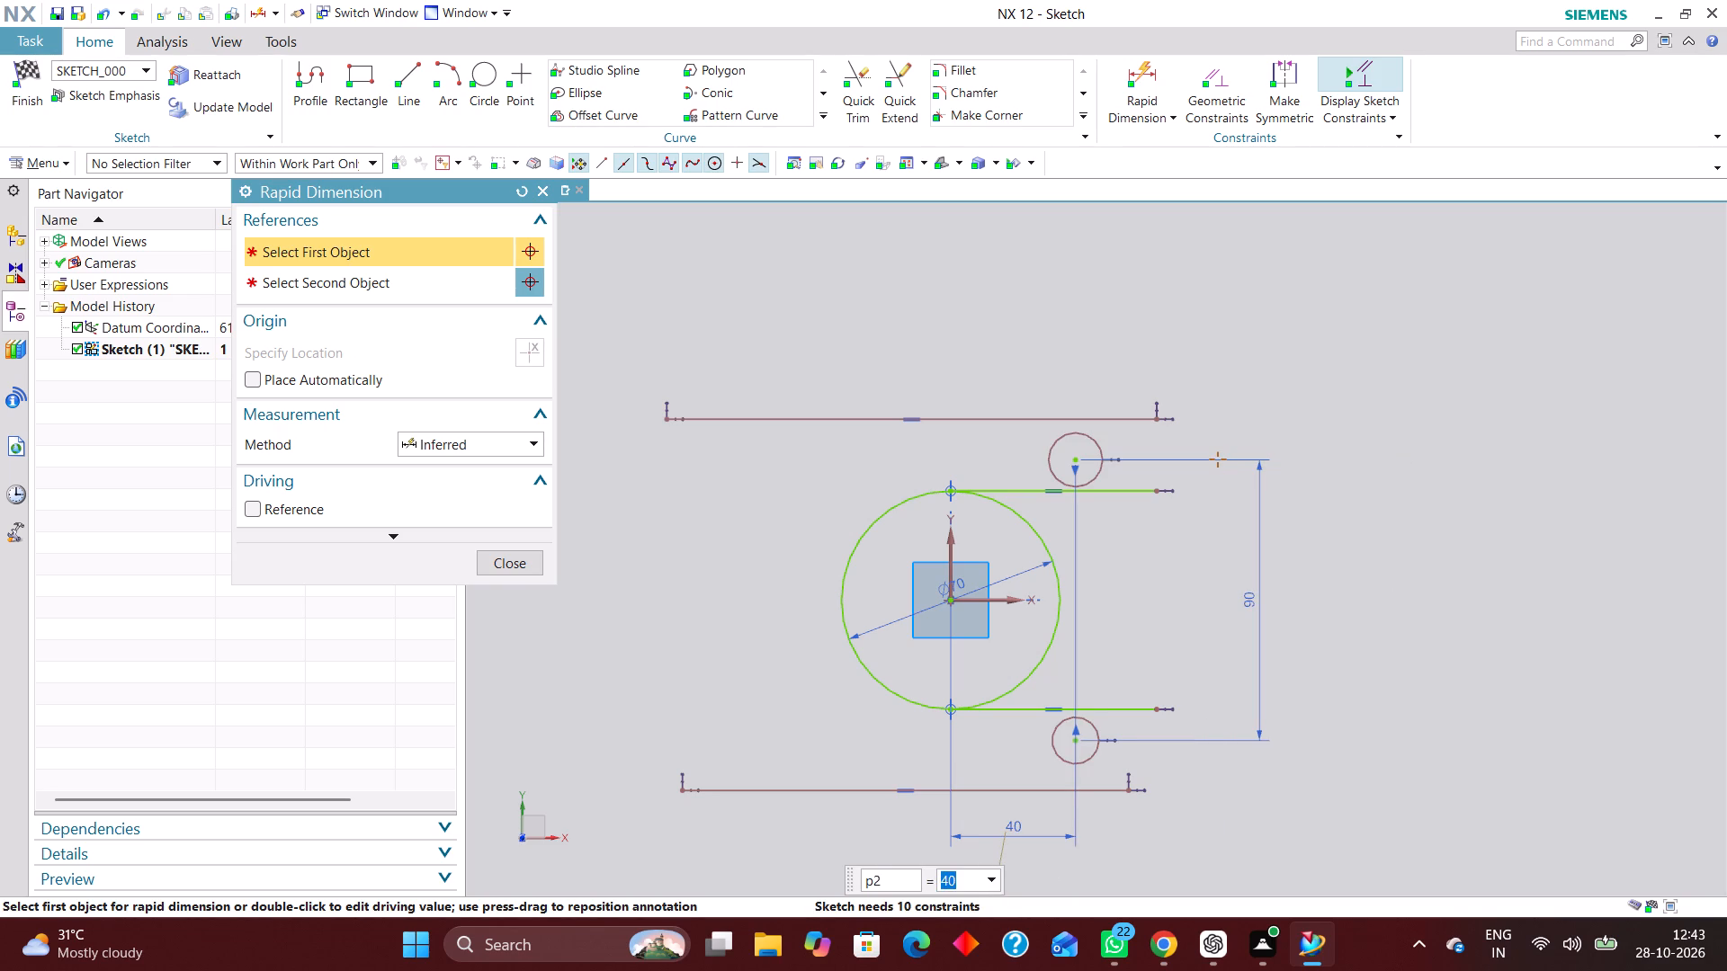
# Add a diametral dimension of 20 mm to the upper small circle.
pyautogui.click(519, 448)
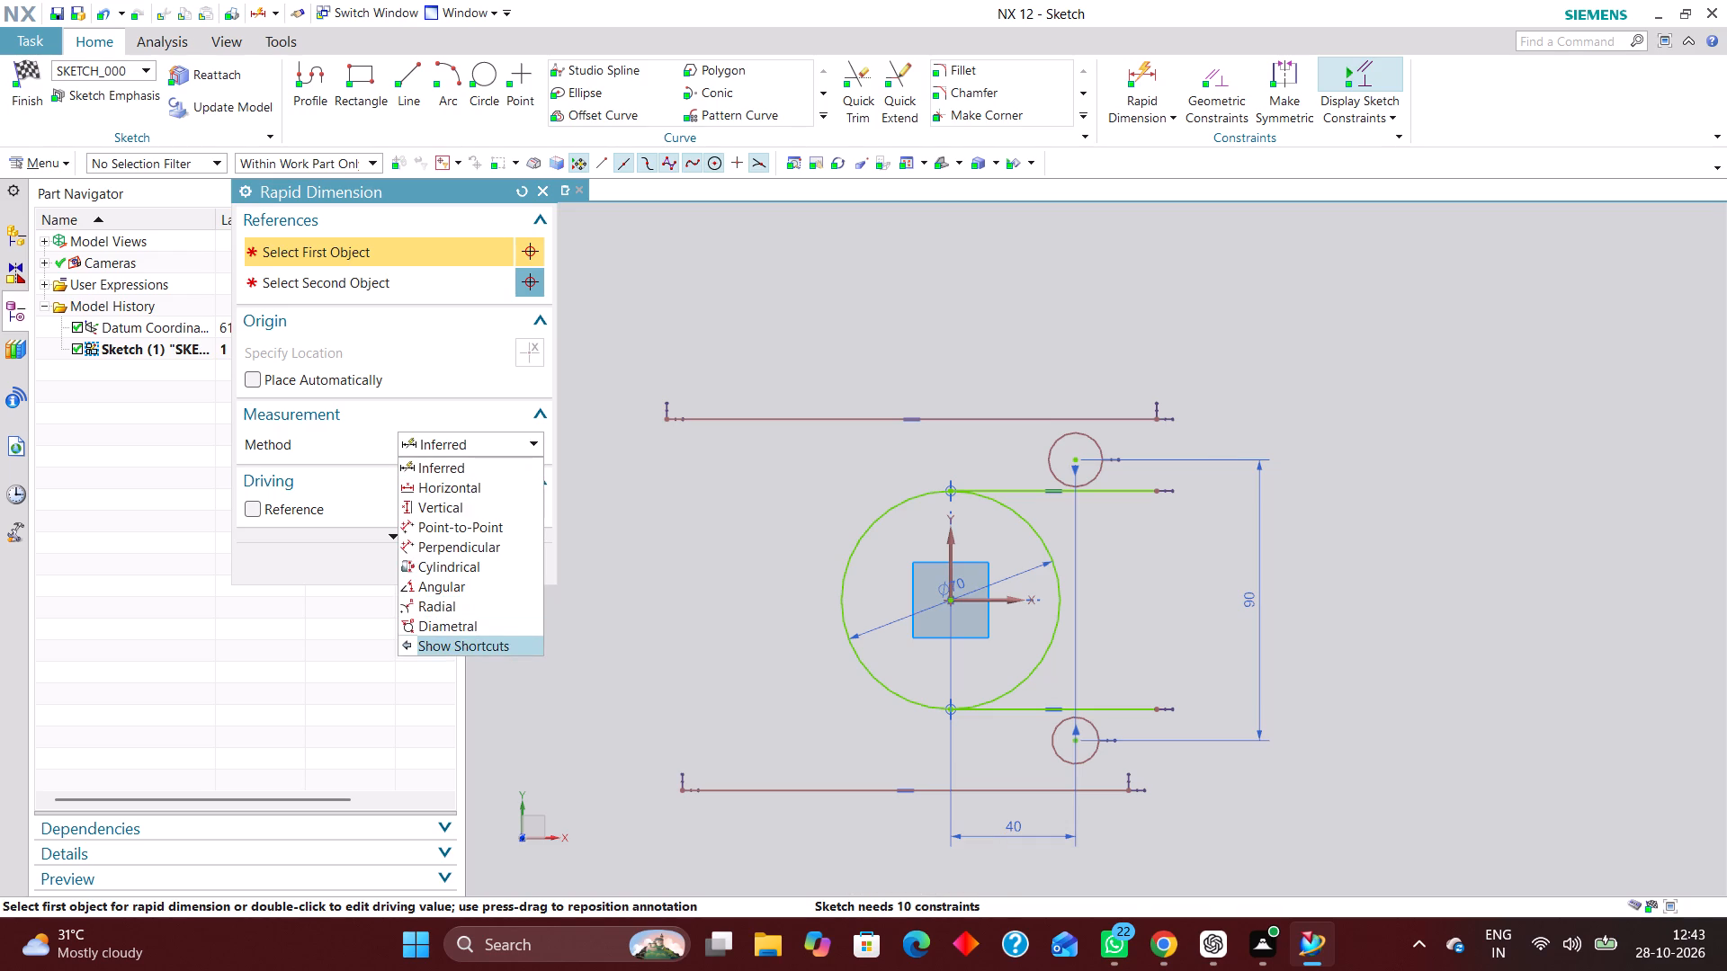
pyautogui.click(481, 618)
pyautogui.scroll(3, 1081, 428)
pyautogui.click(1096, 448)
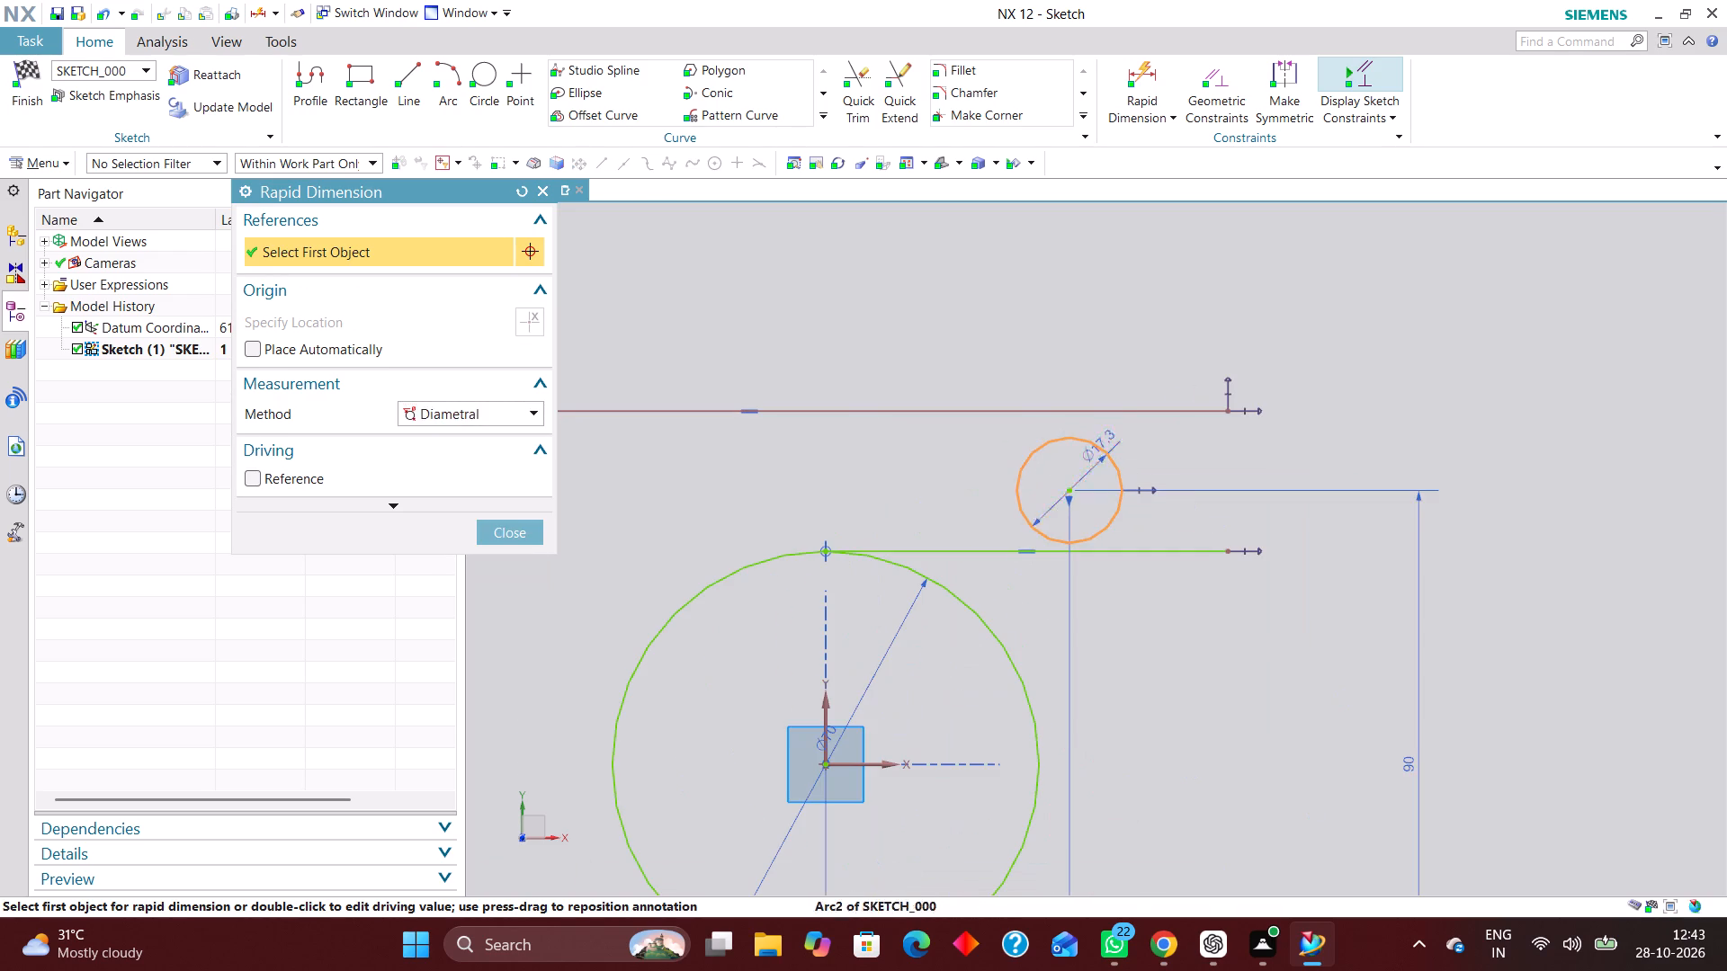
pyautogui.click(1142, 347)
pyautogui.write('20')
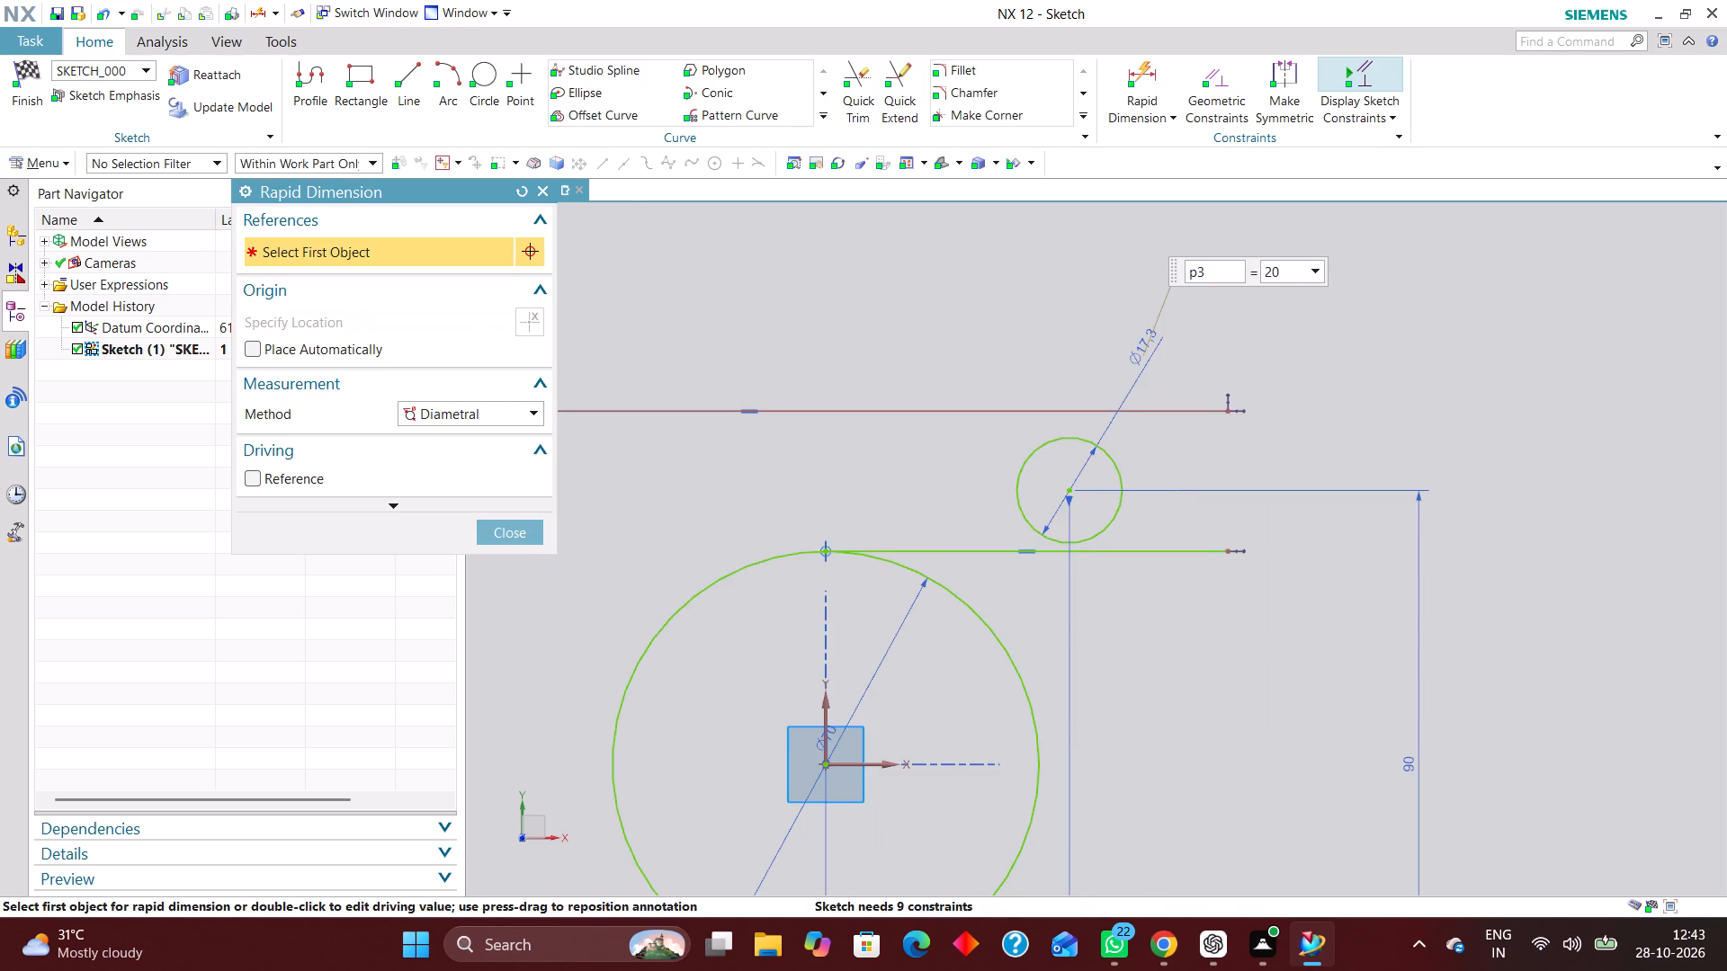
pyautogui.press('Return')
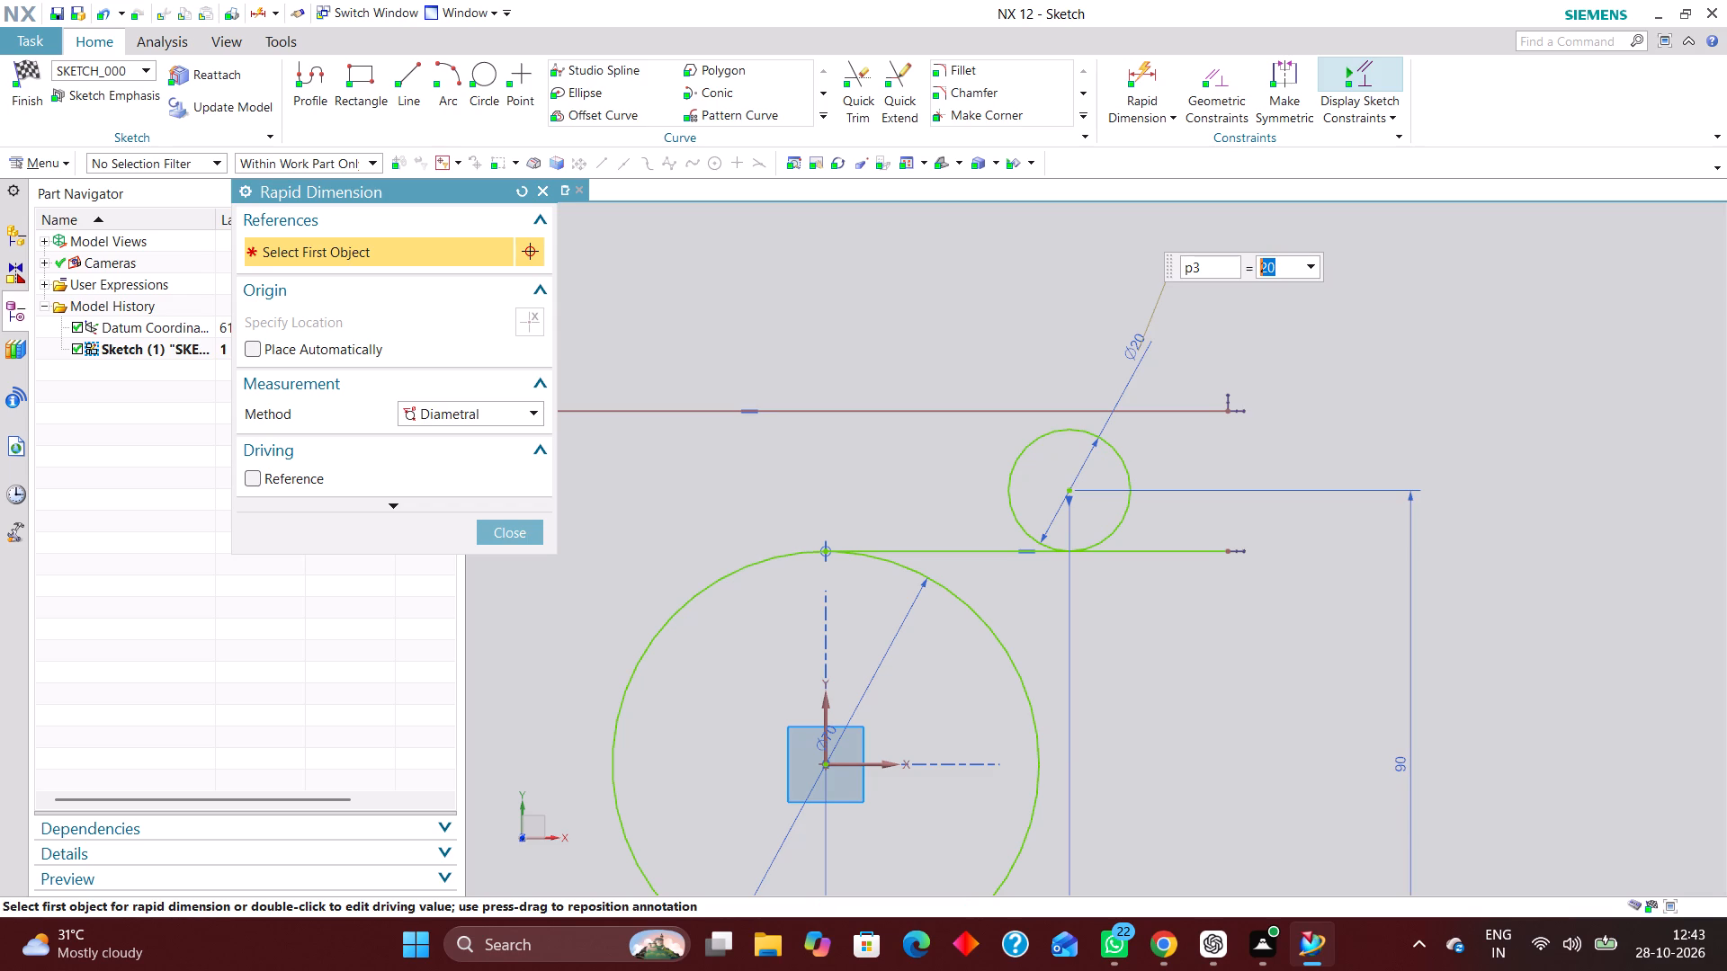
pyautogui.scroll(-3, 1400, 358)
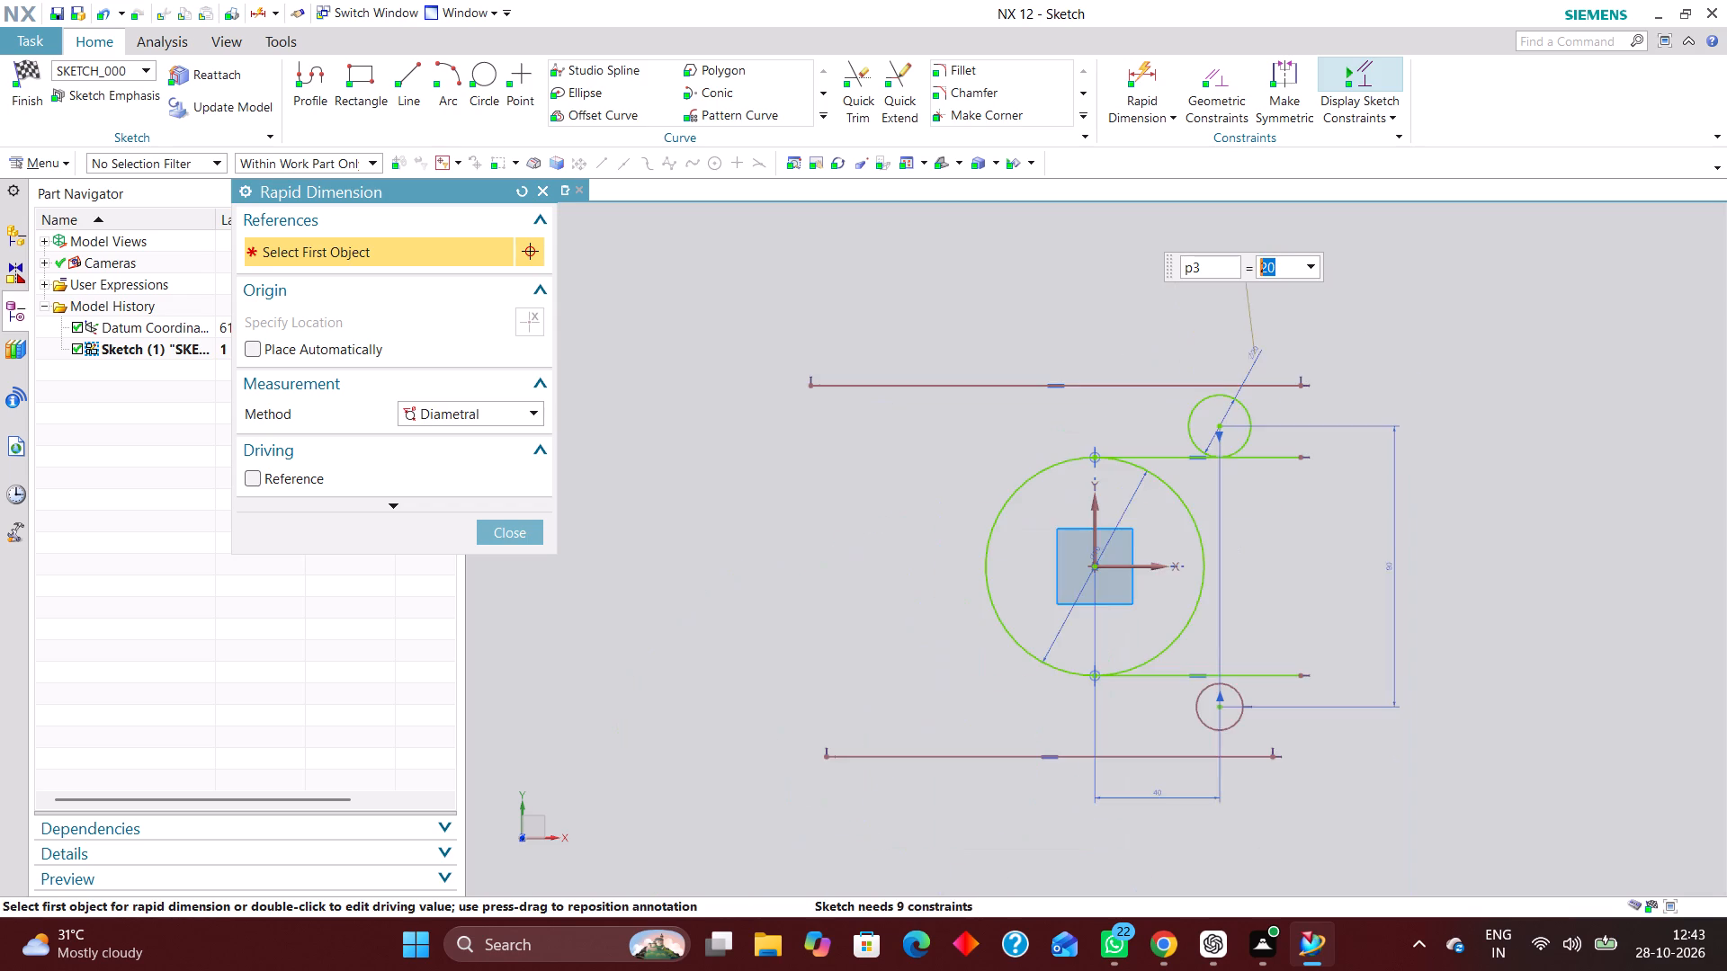
pyautogui.scroll(3, 1300, 650)
pyautogui.click(524, 538)
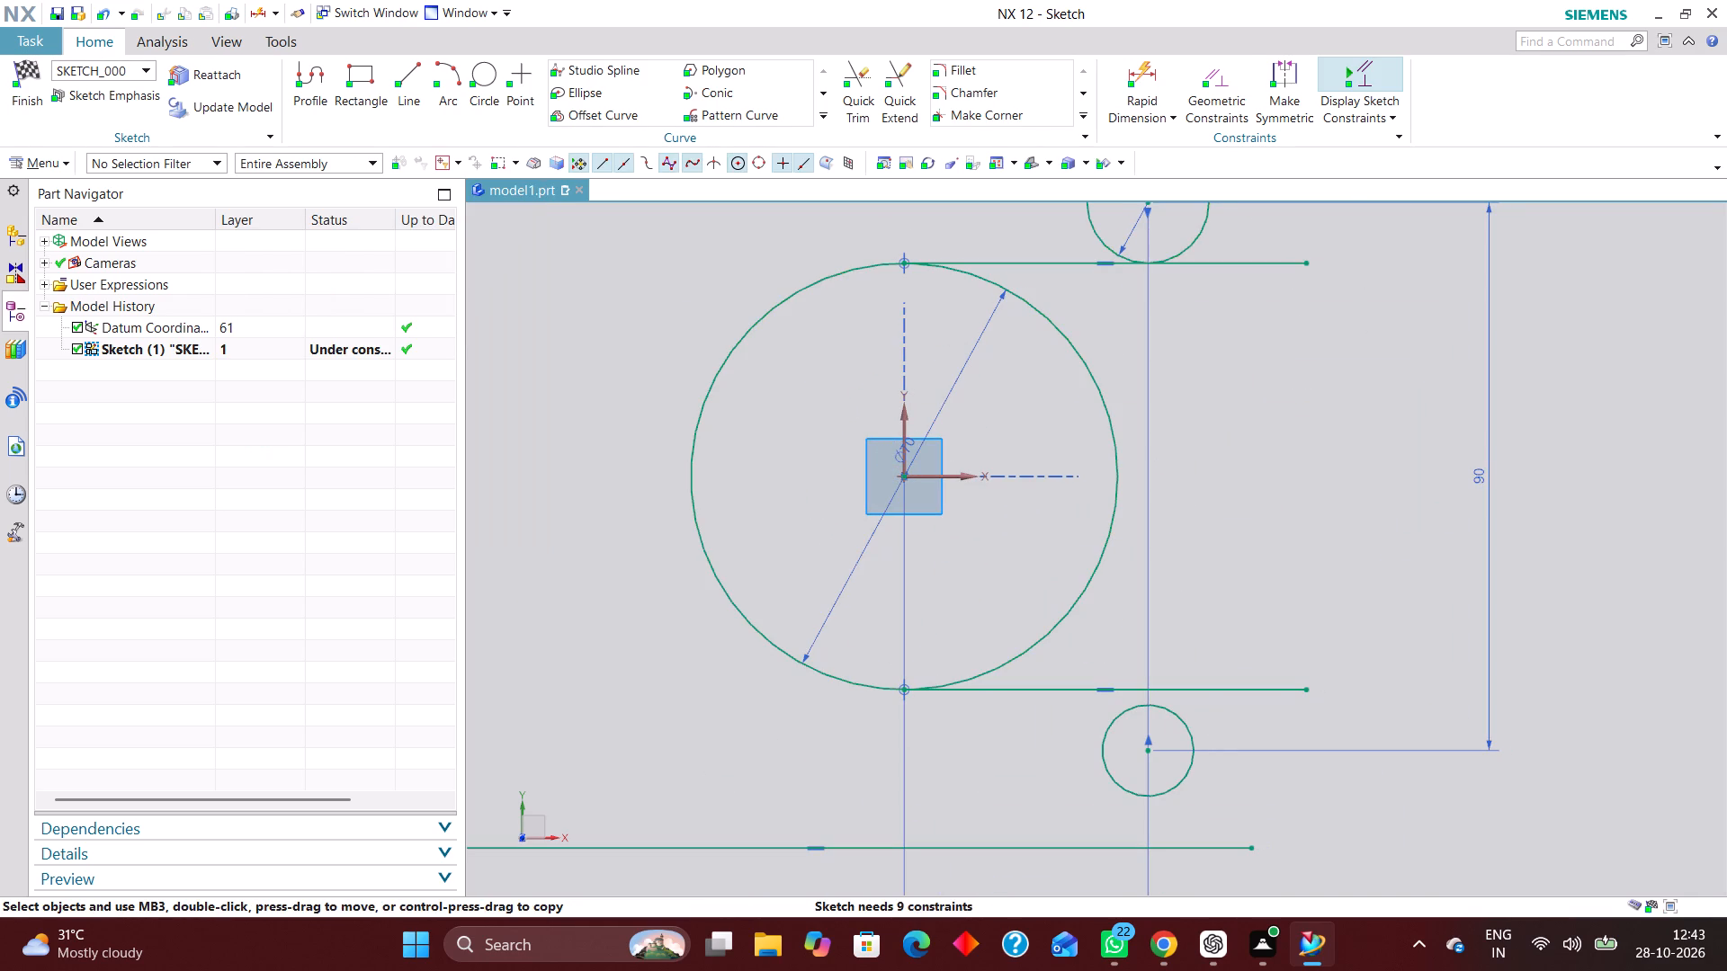
# Constrain the two small circles to equal radius.
pyautogui.click(1217, 68)
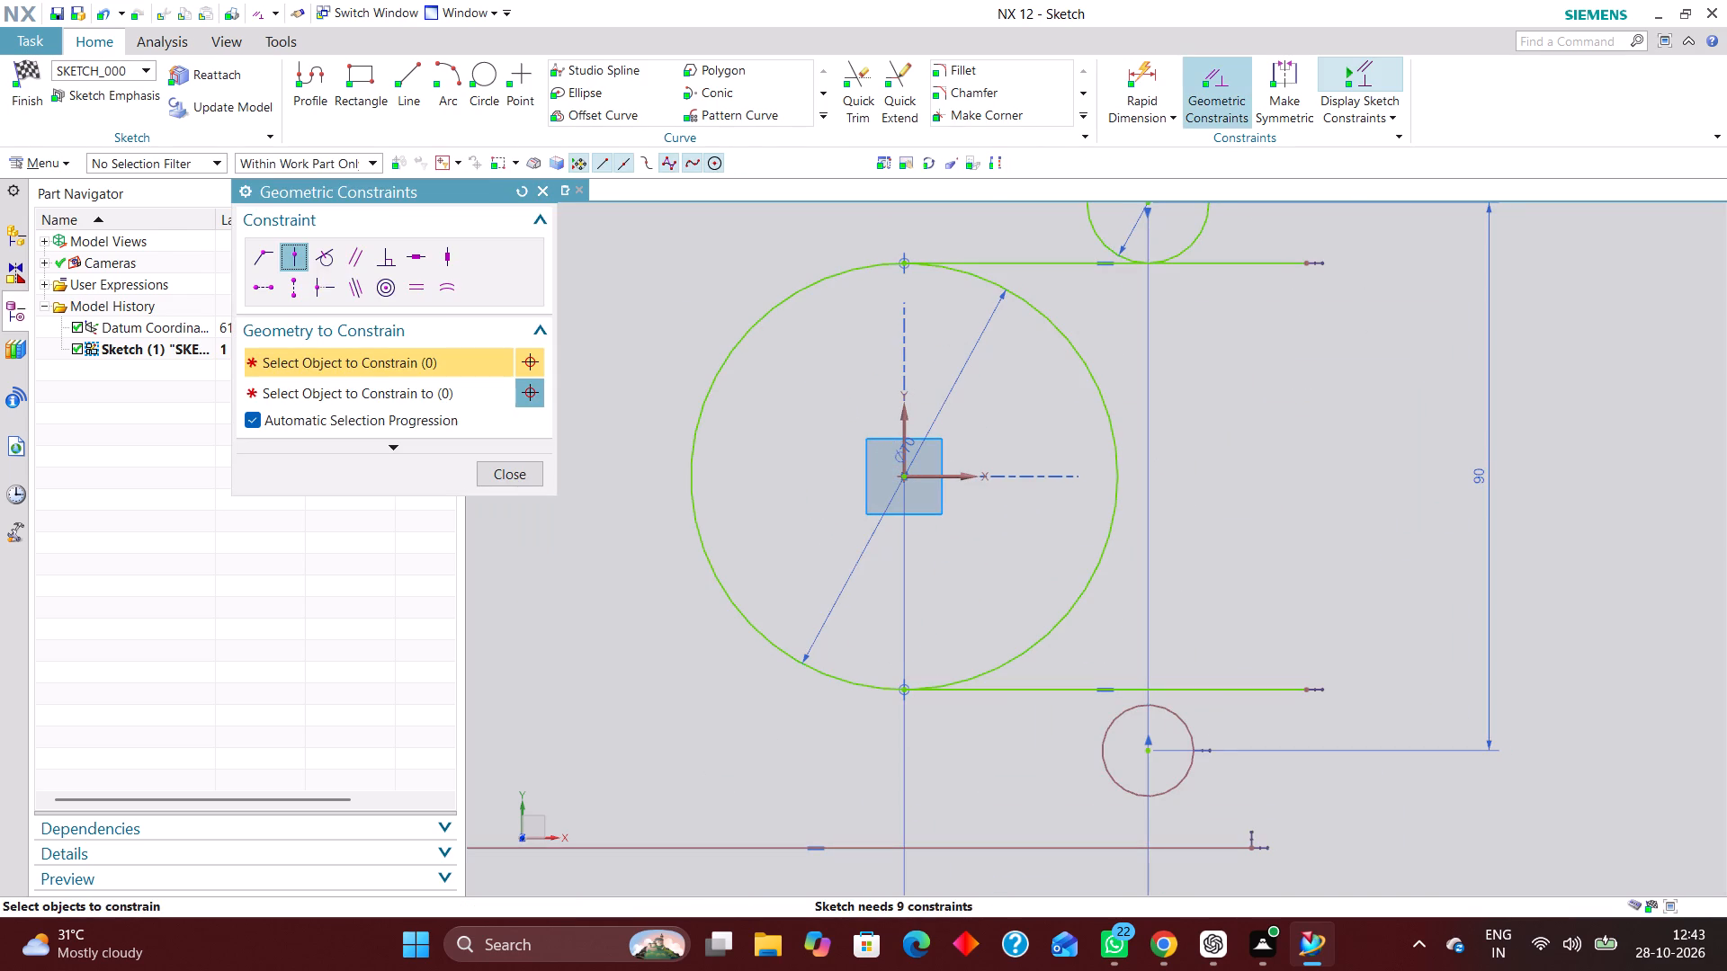
pyautogui.click(438, 284)
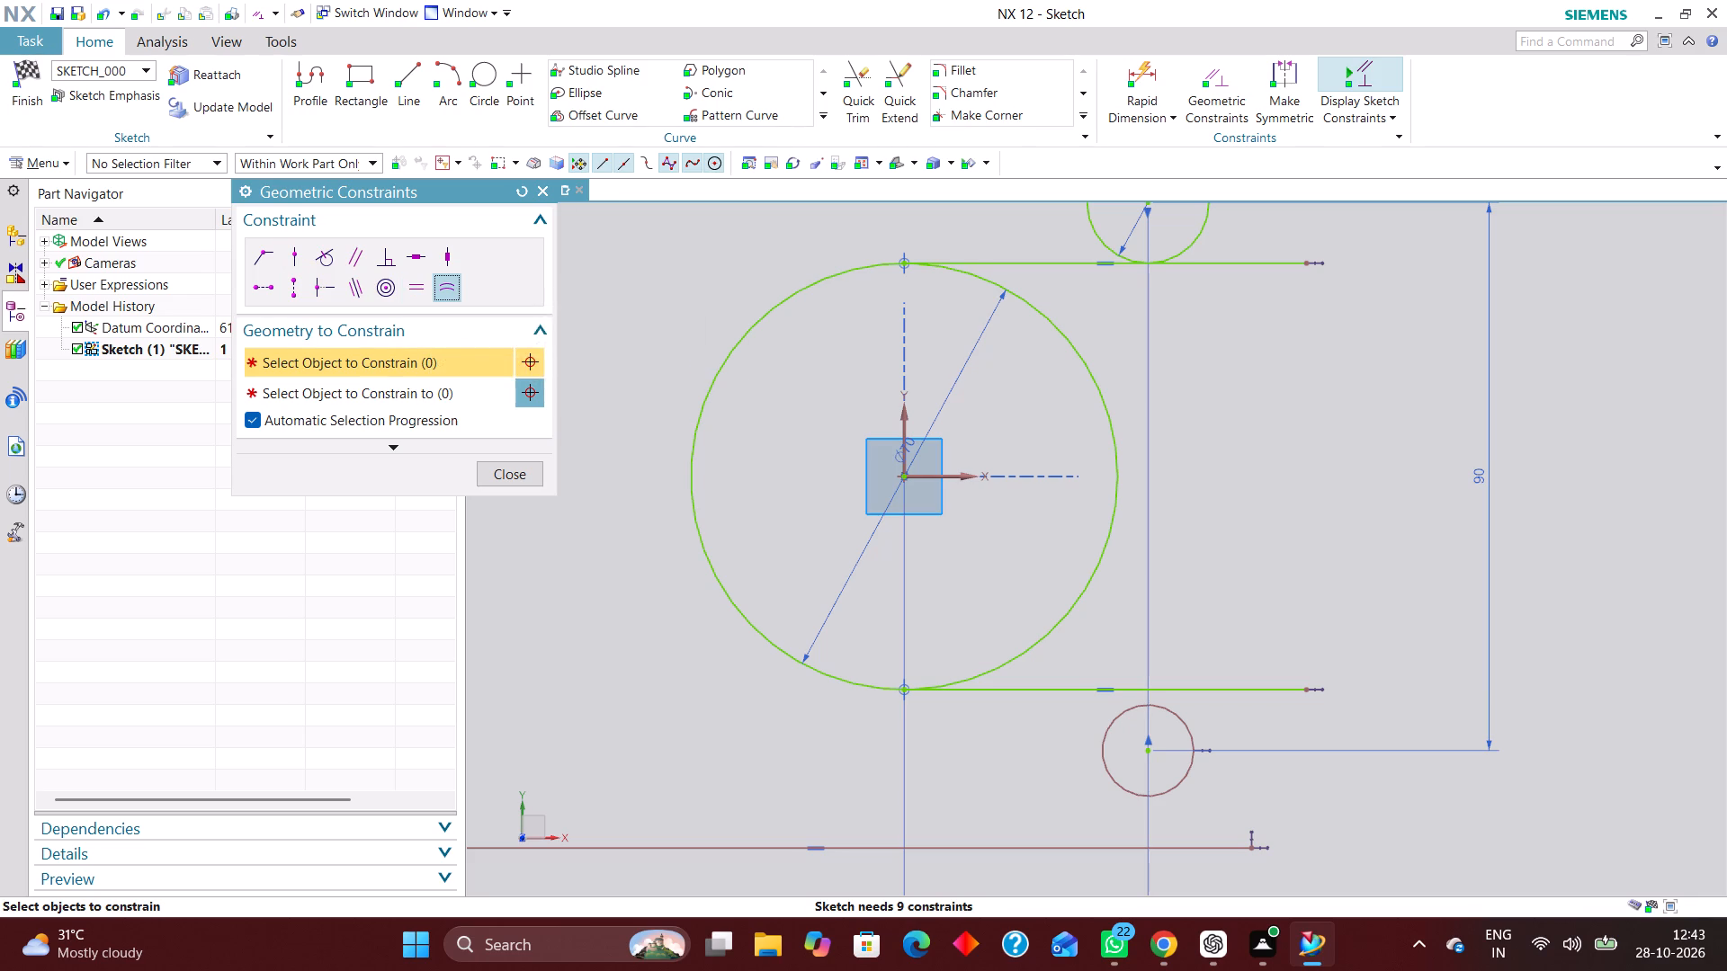
pyautogui.scroll(-2, 1221, 315)
pyautogui.click(1210, 263)
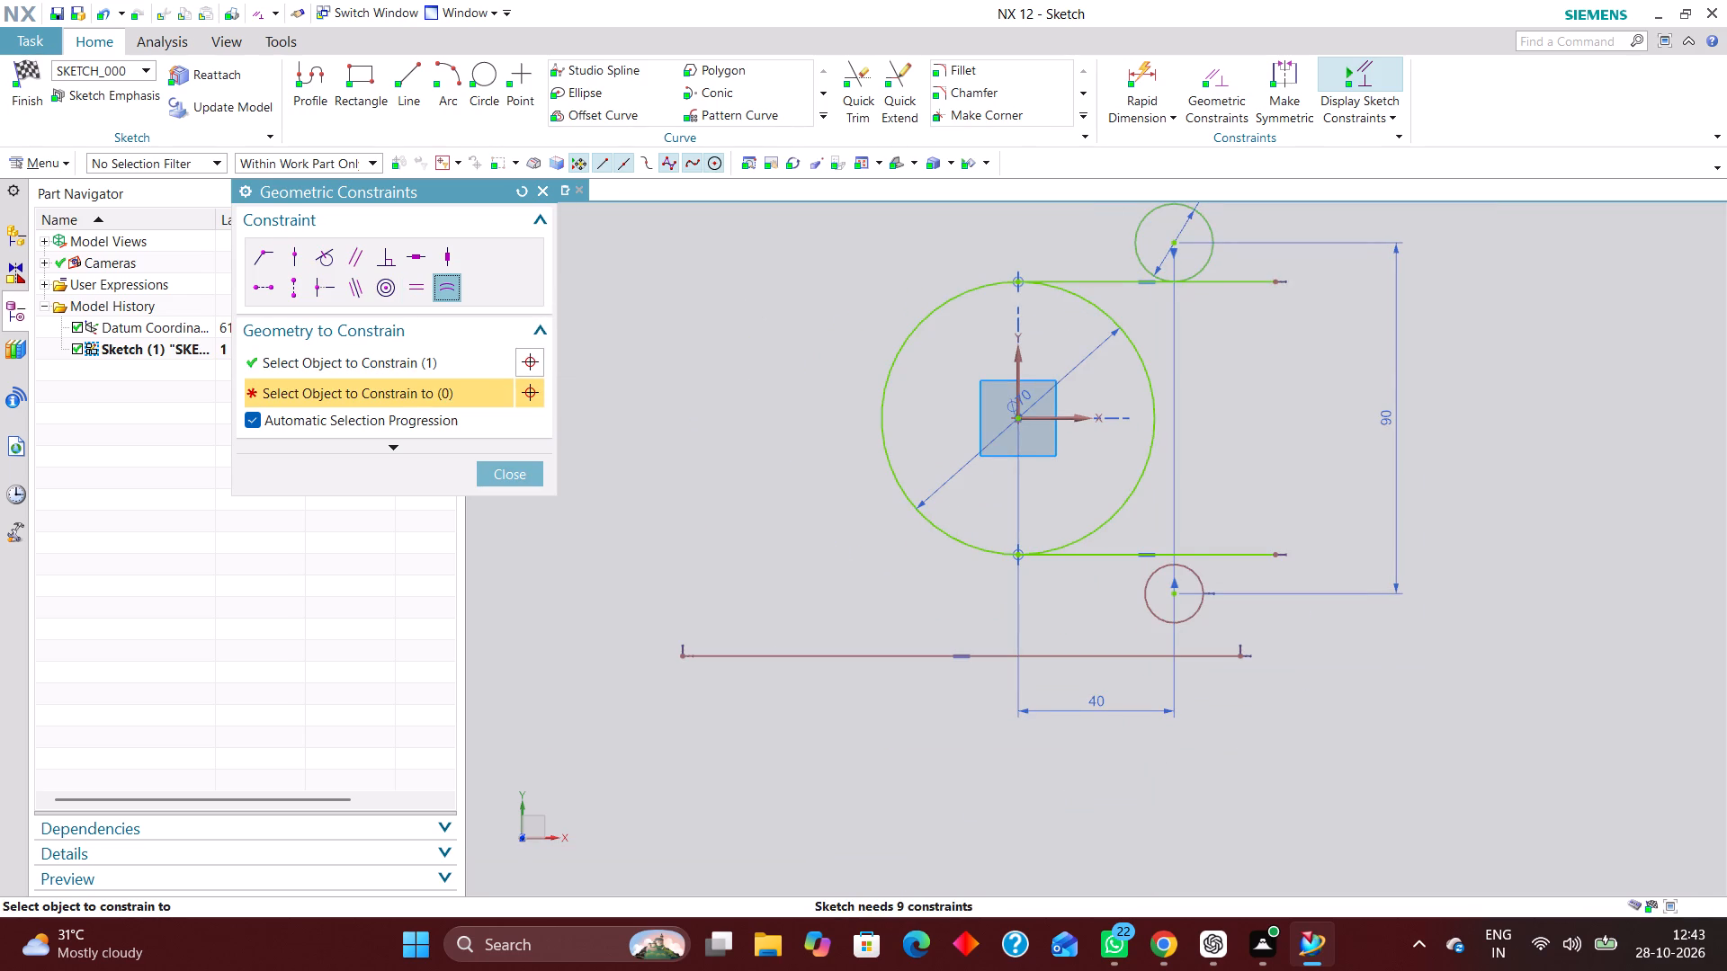
pyautogui.click(1203, 584)
pyautogui.click(496, 469)
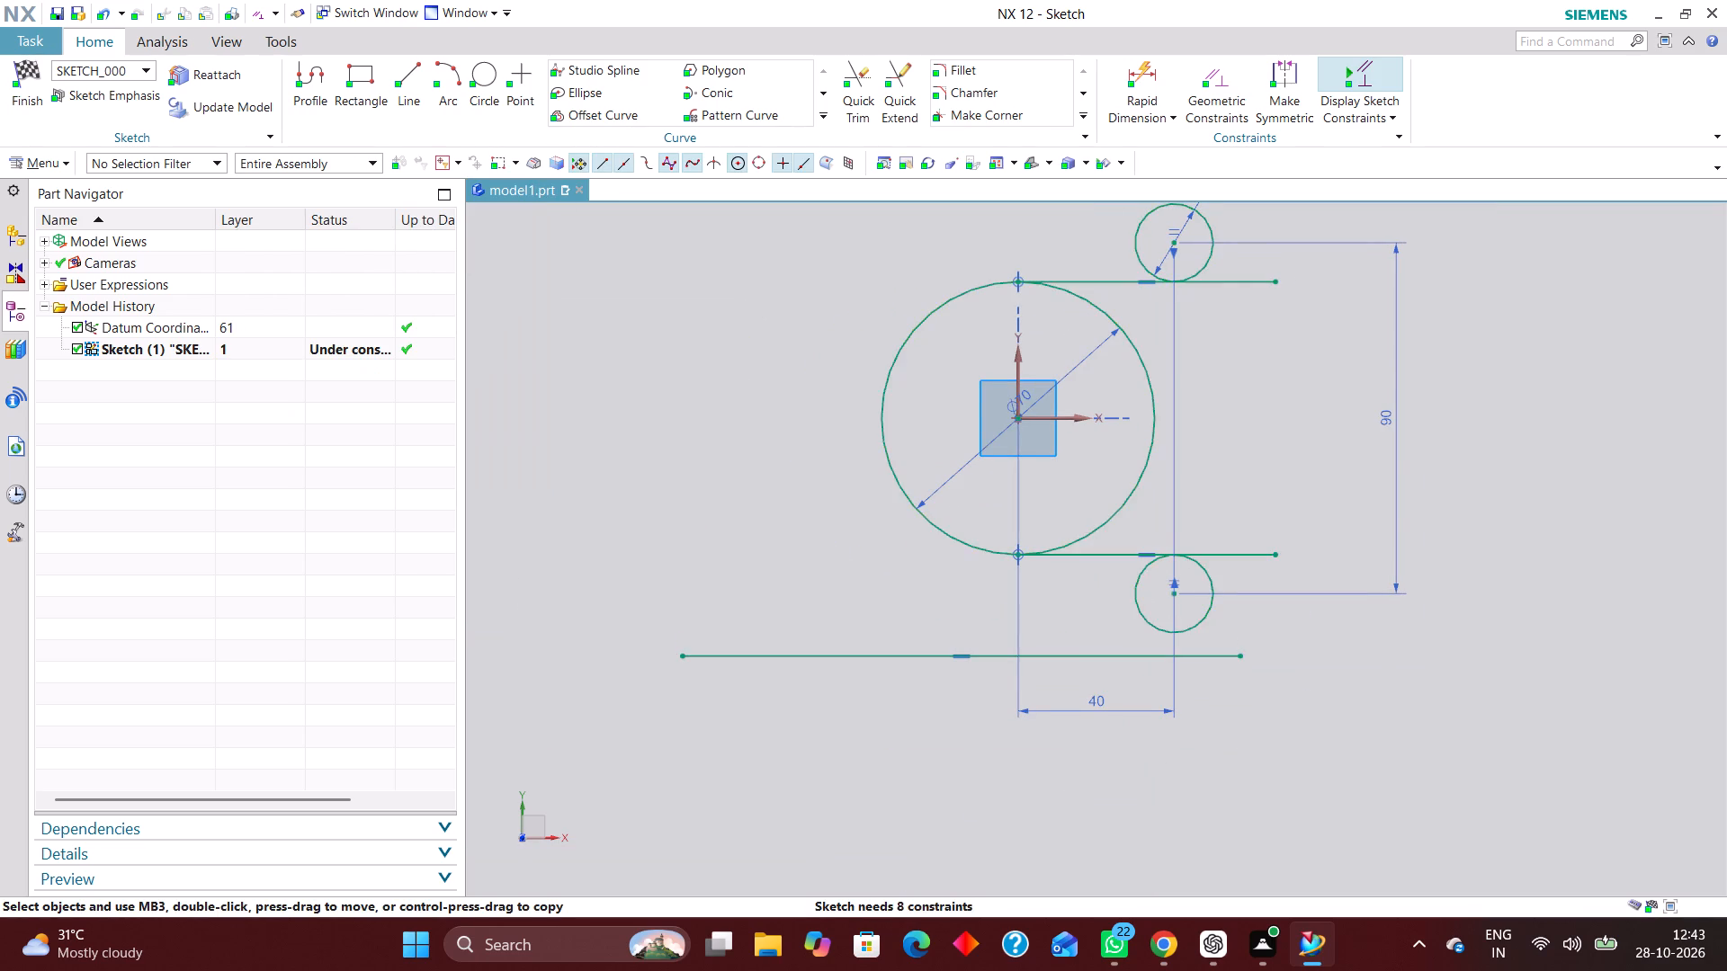
# Make the upper and lower outer horizontal lines tangent to the outer sides of the adjacent small circles.
pyautogui.scroll(-1, 739, 651)
pyautogui.scroll(2, 1087, 616)
pyautogui.scroll(-2, 1068, 657)
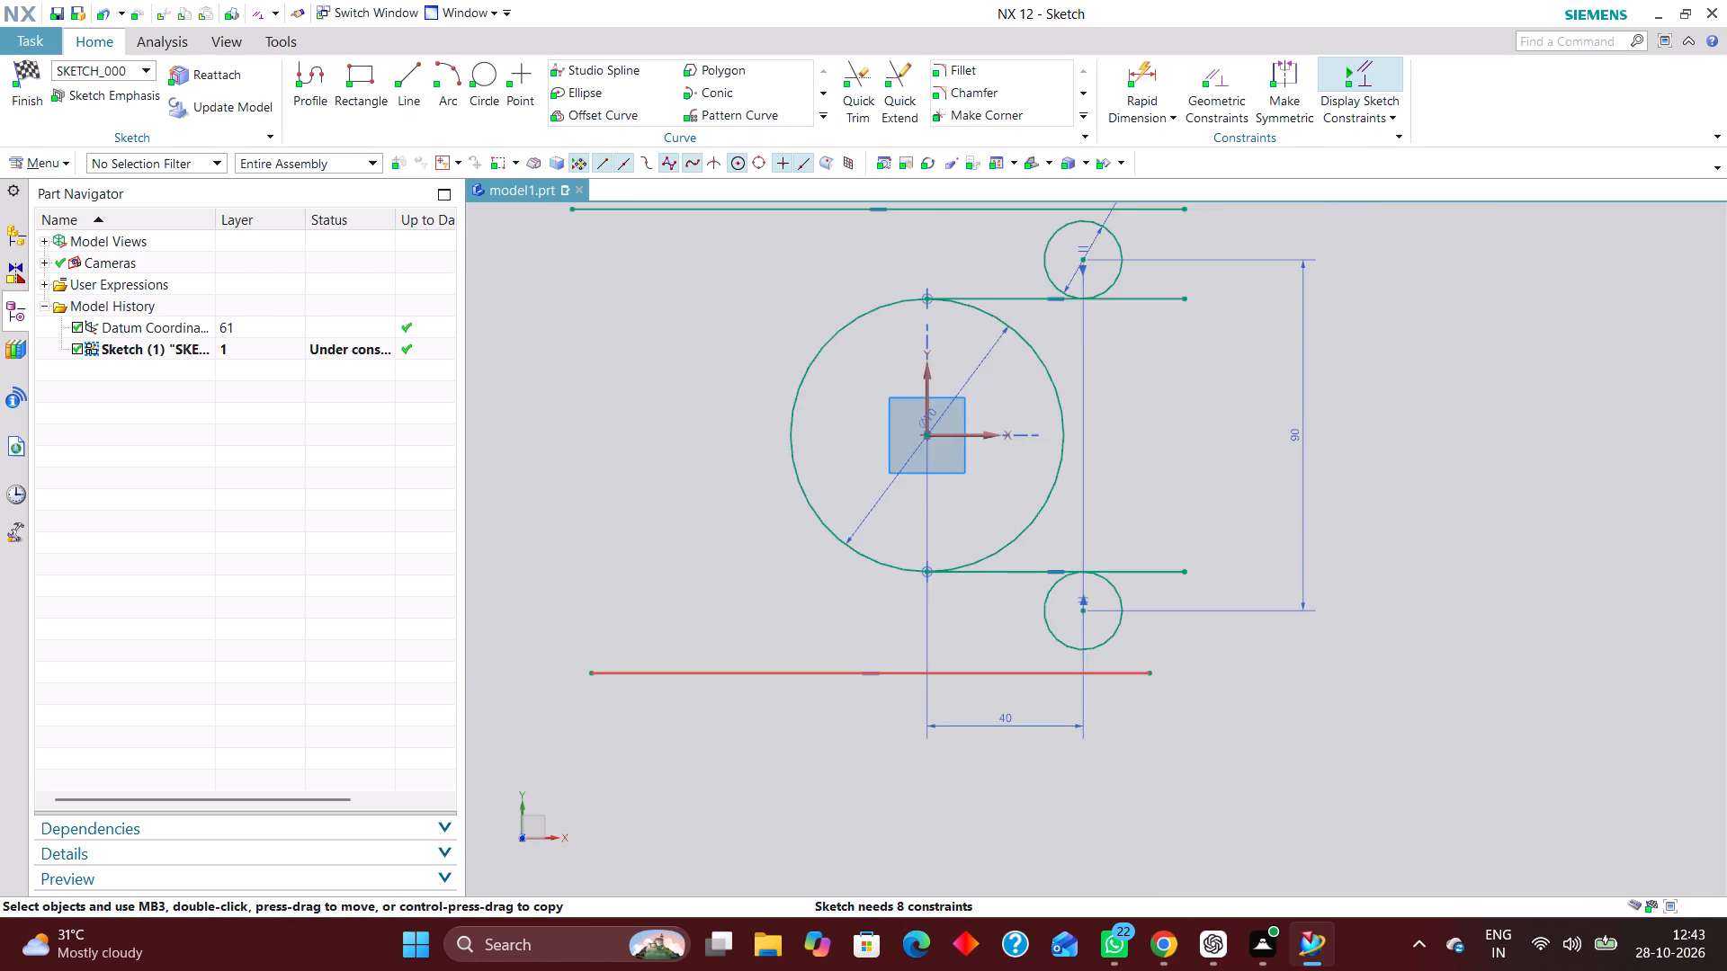
pyautogui.click(1221, 74)
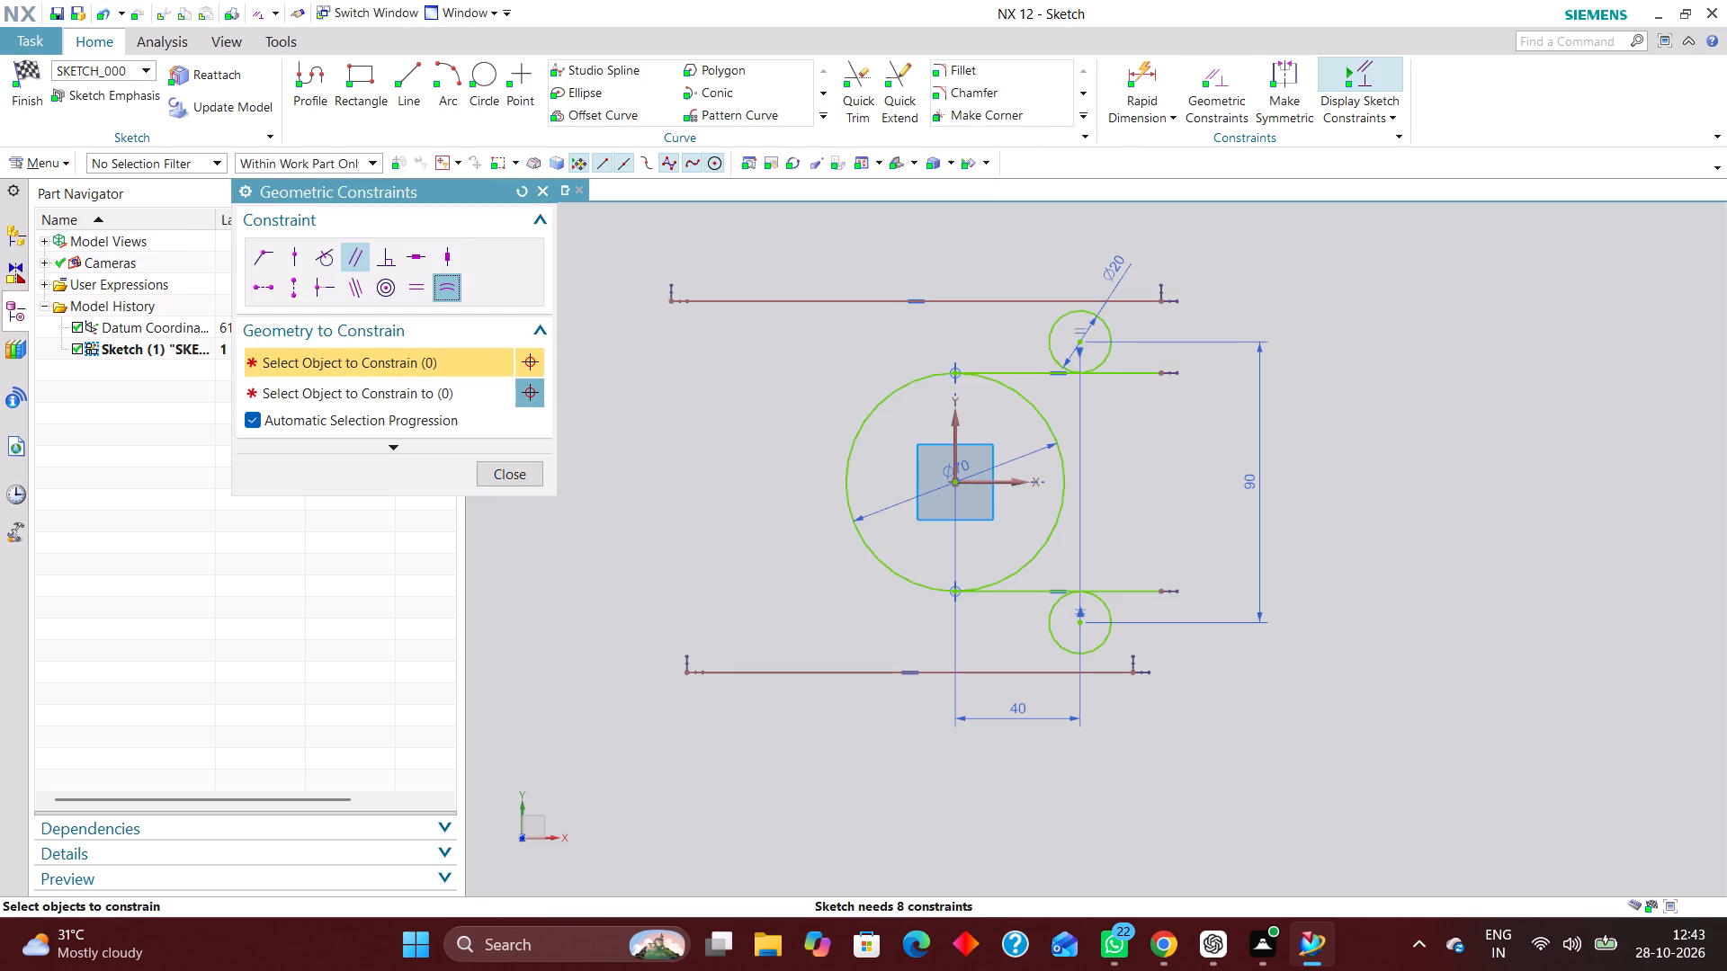
pyautogui.click(318, 260)
pyautogui.scroll(3, 1101, 316)
pyautogui.click(1079, 313)
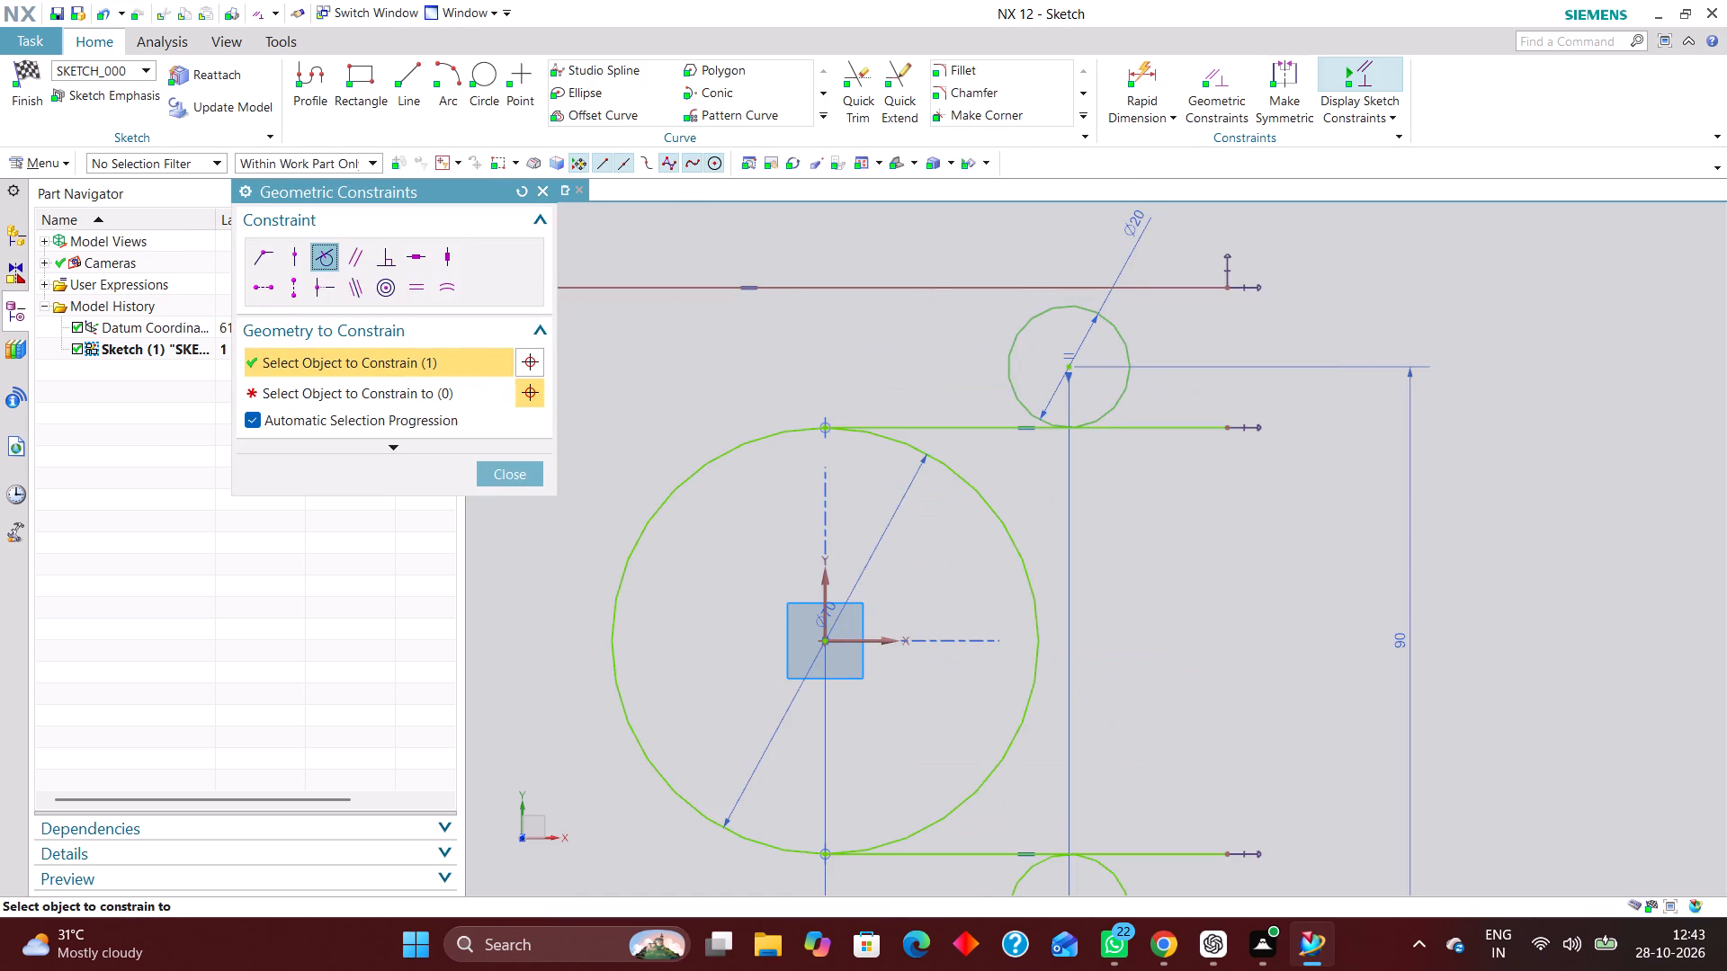
pyautogui.click(1078, 276)
pyautogui.click(1072, 285)
pyautogui.scroll(-3, 1071, 278)
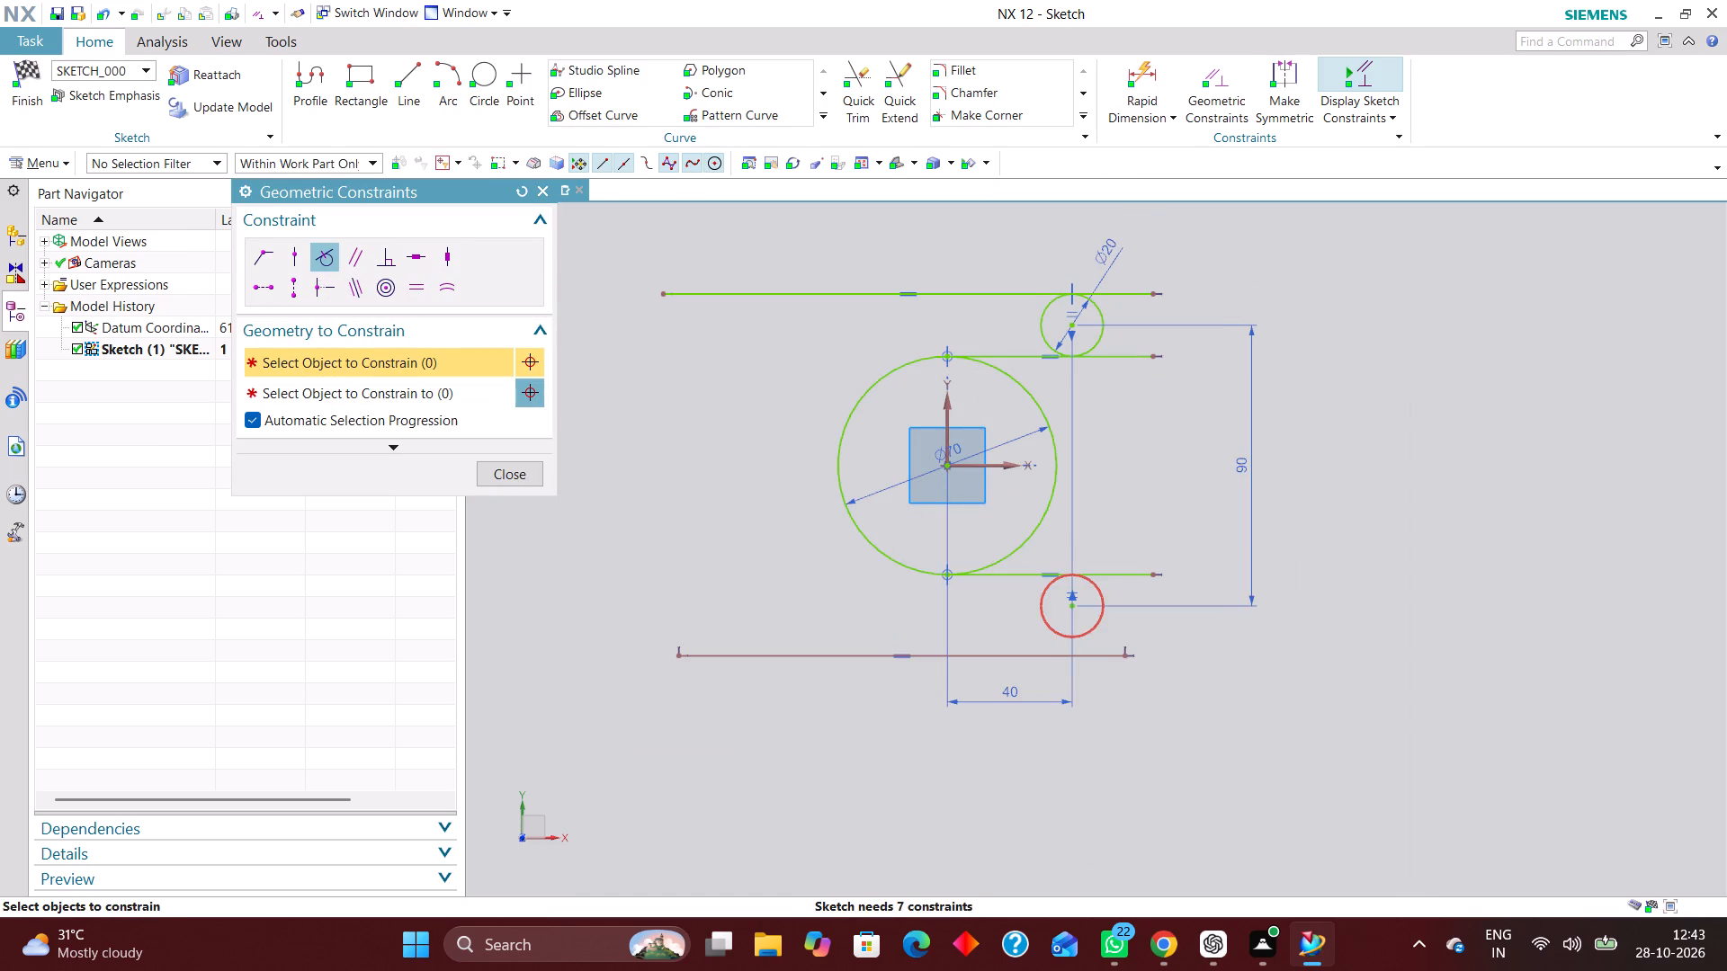
pyautogui.click(1078, 632)
pyautogui.click(1087, 653)
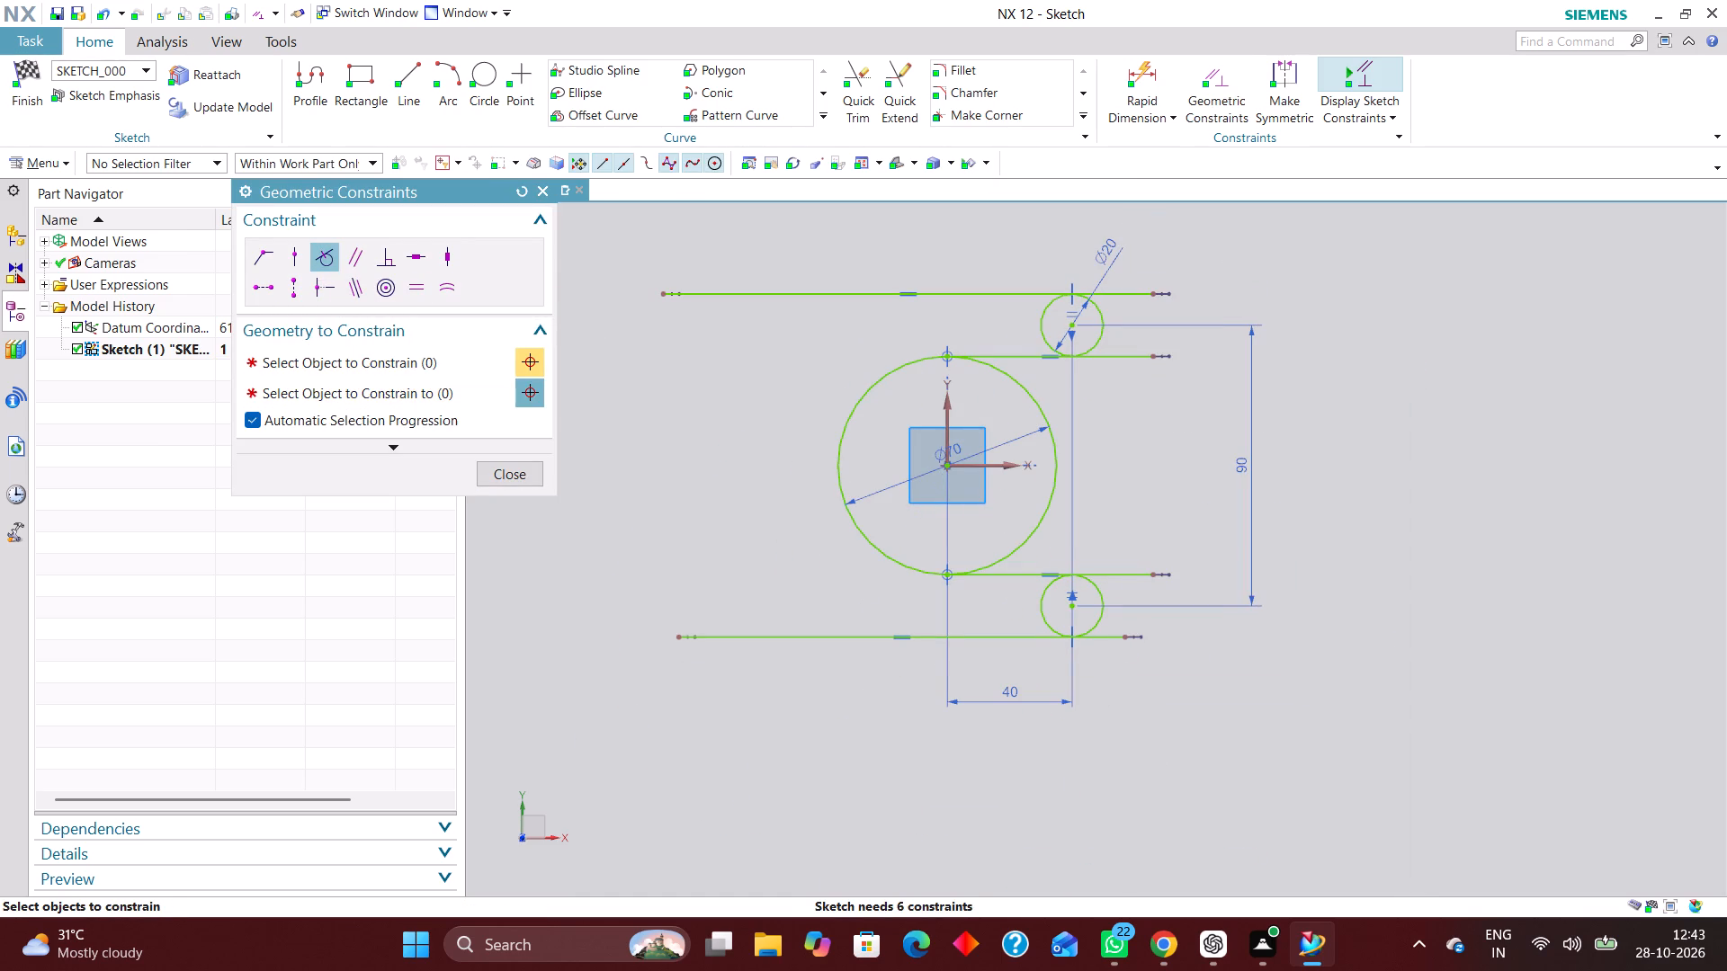
# Trim the four horizontal line ends extending beyond their tangent points on the small circles, and remove the large circle's right half.
pyautogui.click(860, 79)
pyautogui.scroll(2, 1158, 327)
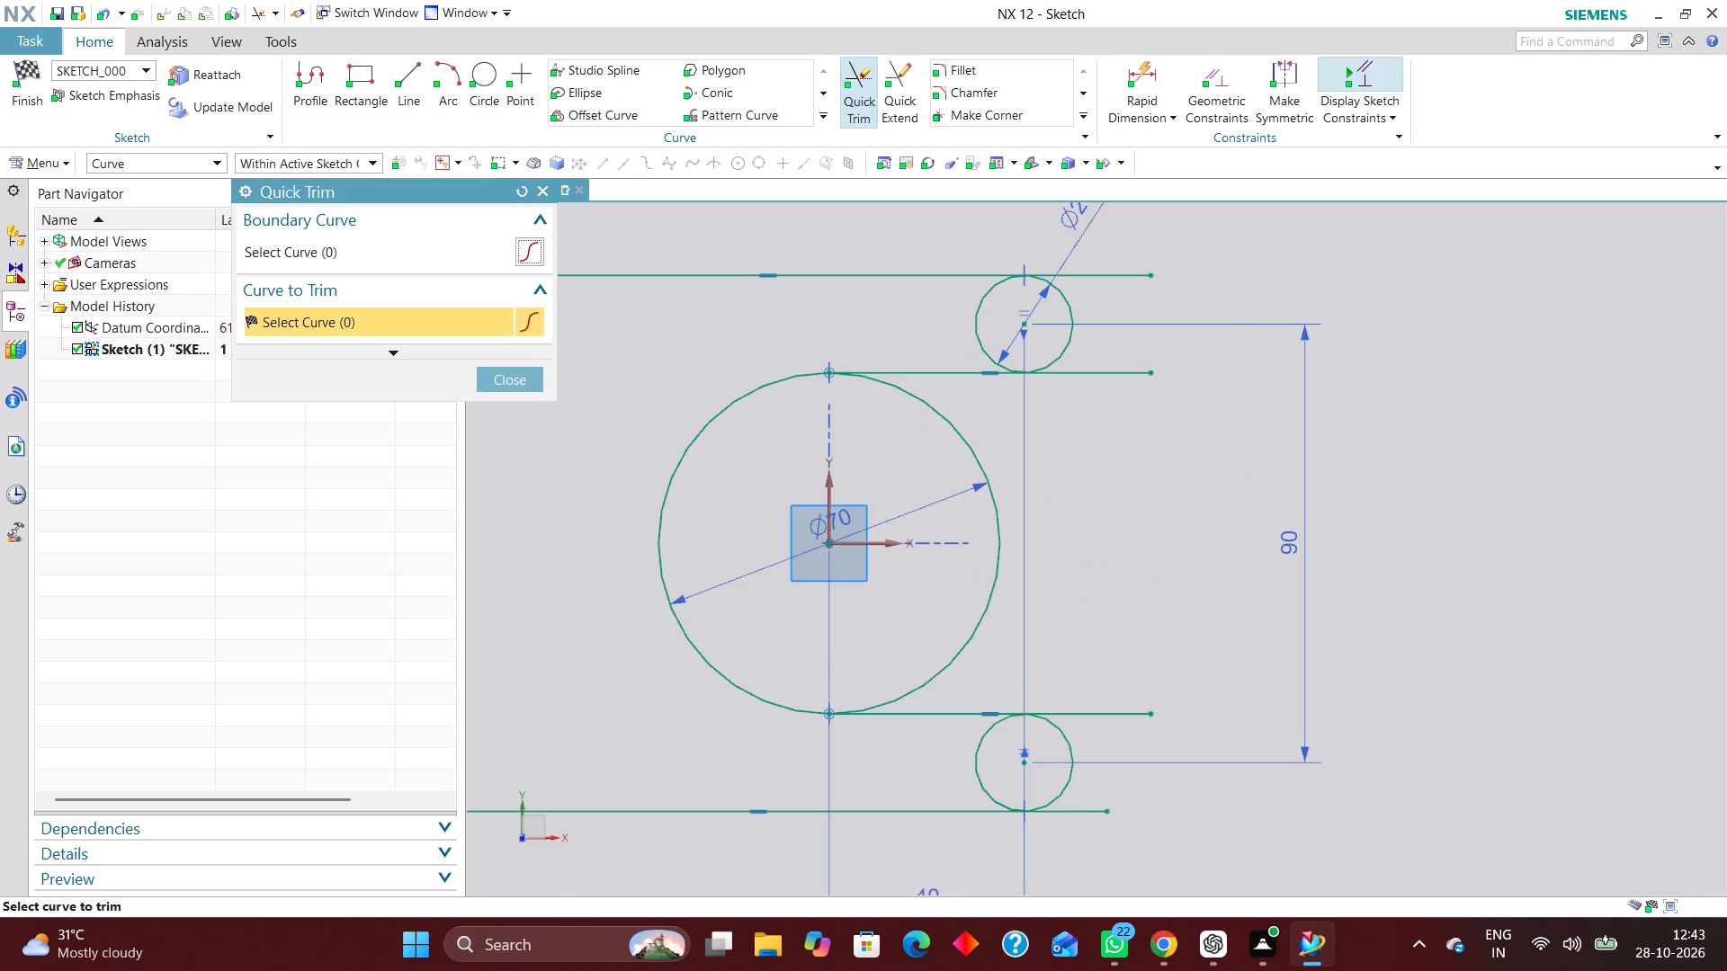
pyautogui.click(1124, 277)
pyautogui.click(1126, 375)
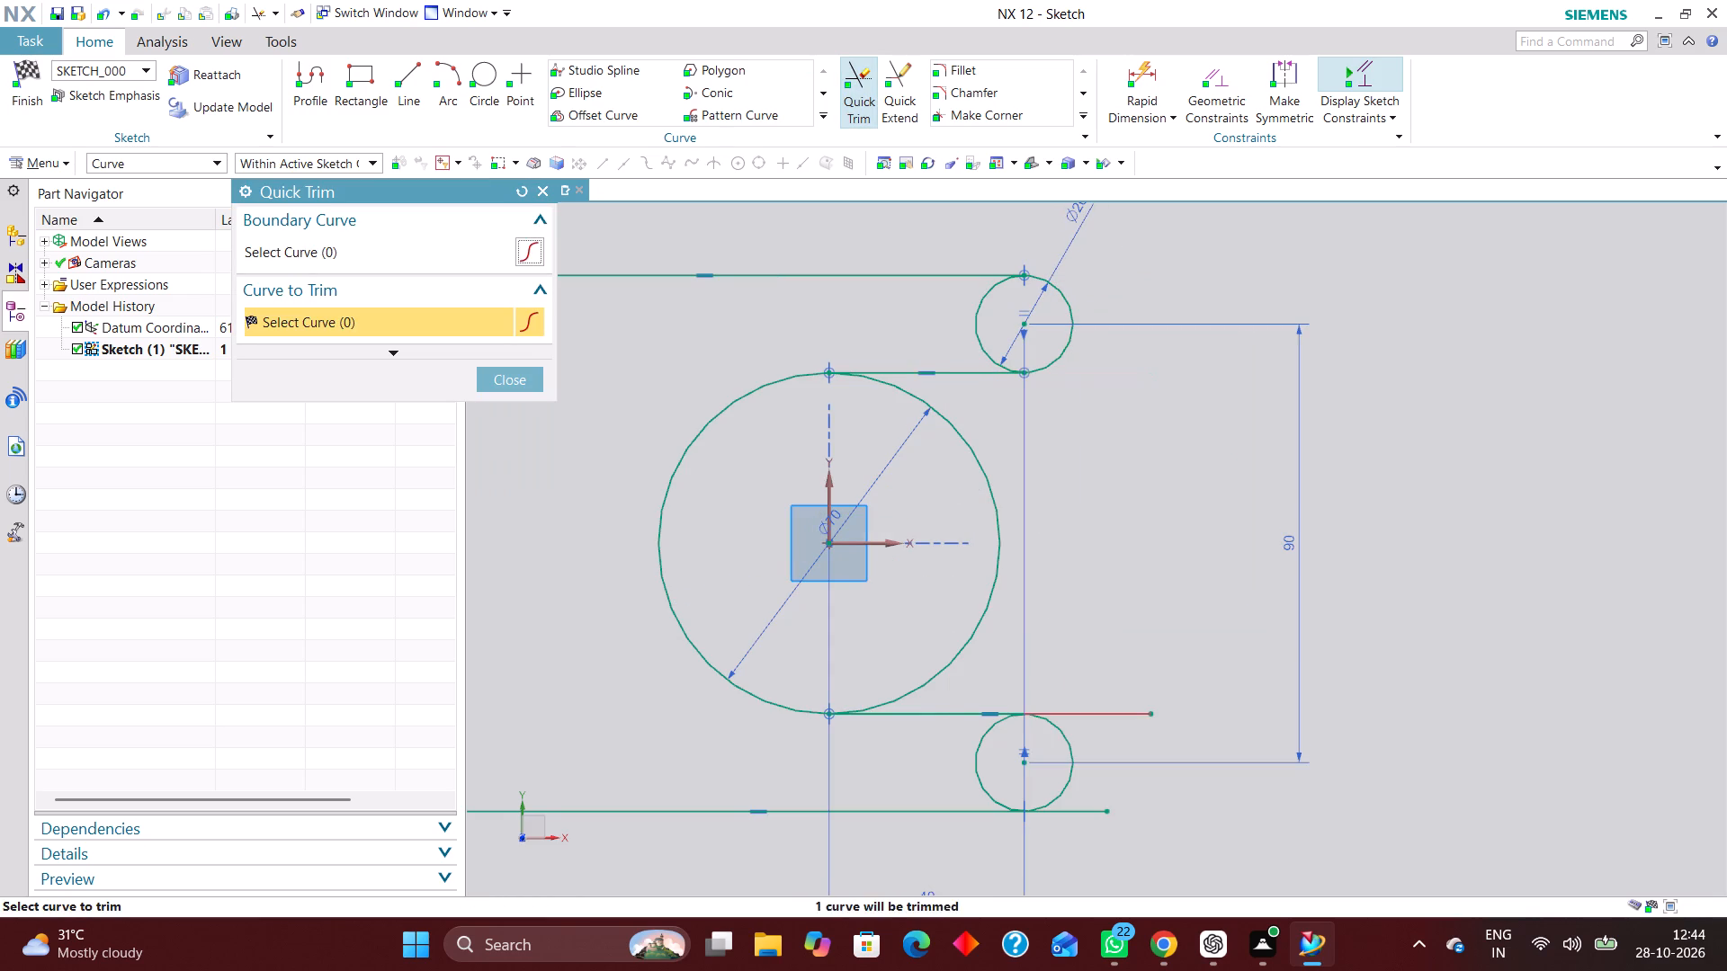
pyautogui.click(1099, 709)
pyautogui.click(1095, 804)
pyautogui.scroll(-2, 1182, 718)
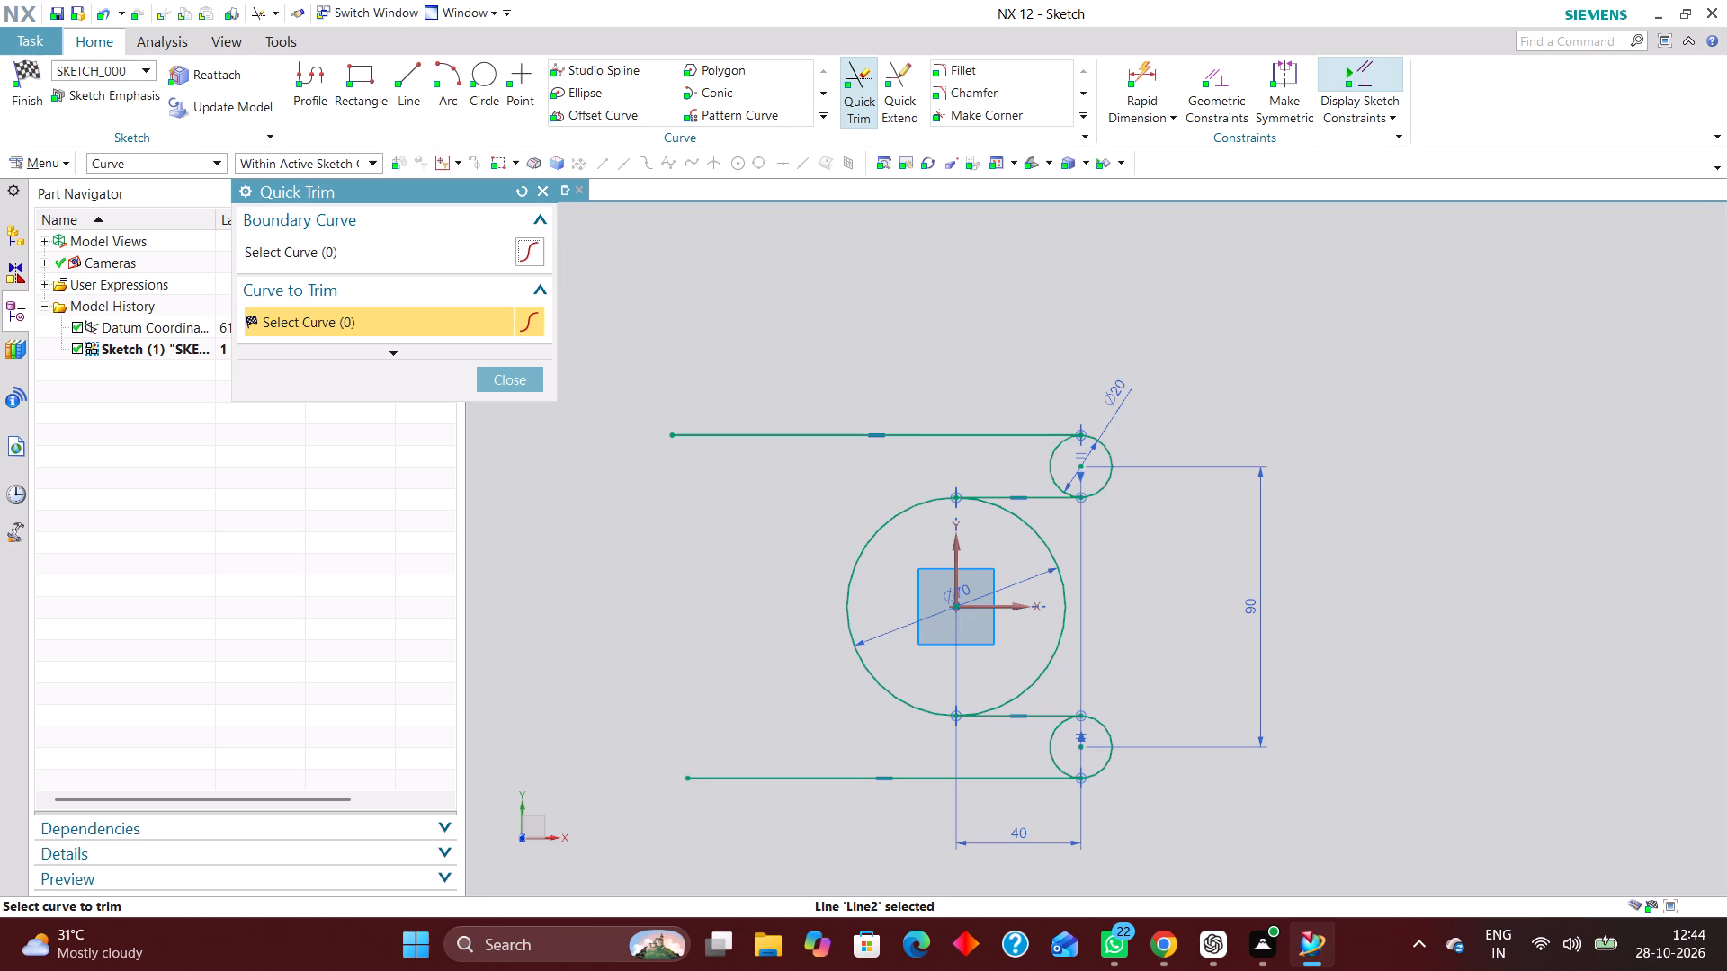
pyautogui.click(1055, 556)
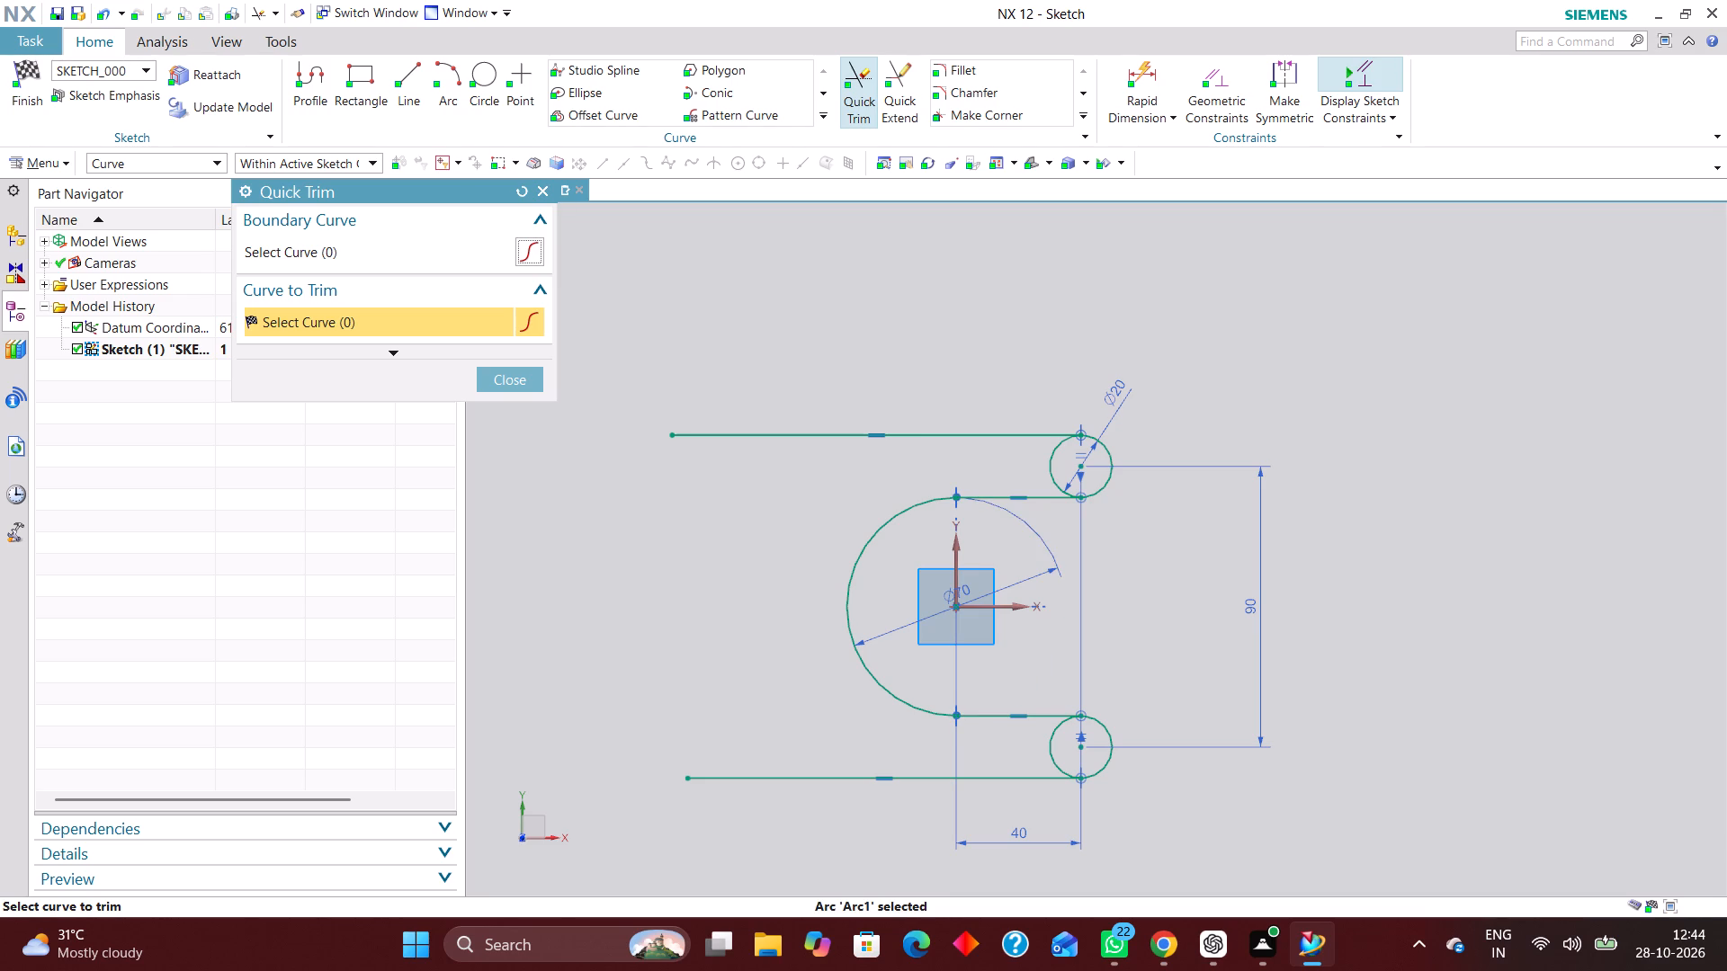
pyautogui.click(509, 381)
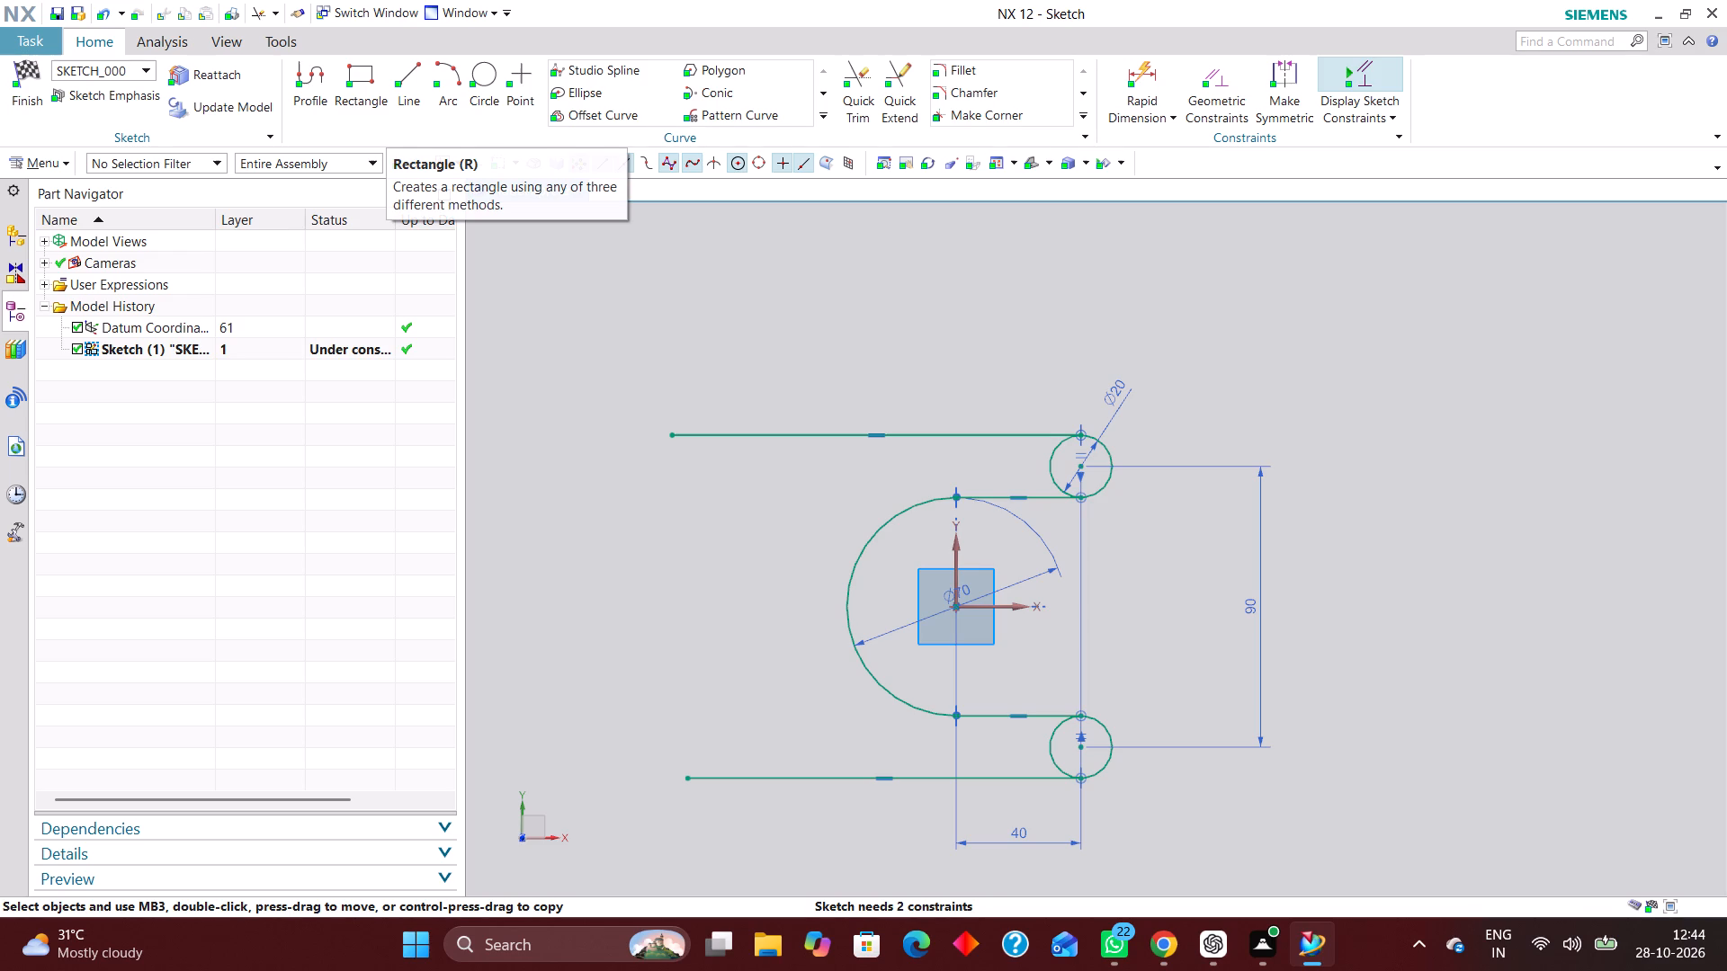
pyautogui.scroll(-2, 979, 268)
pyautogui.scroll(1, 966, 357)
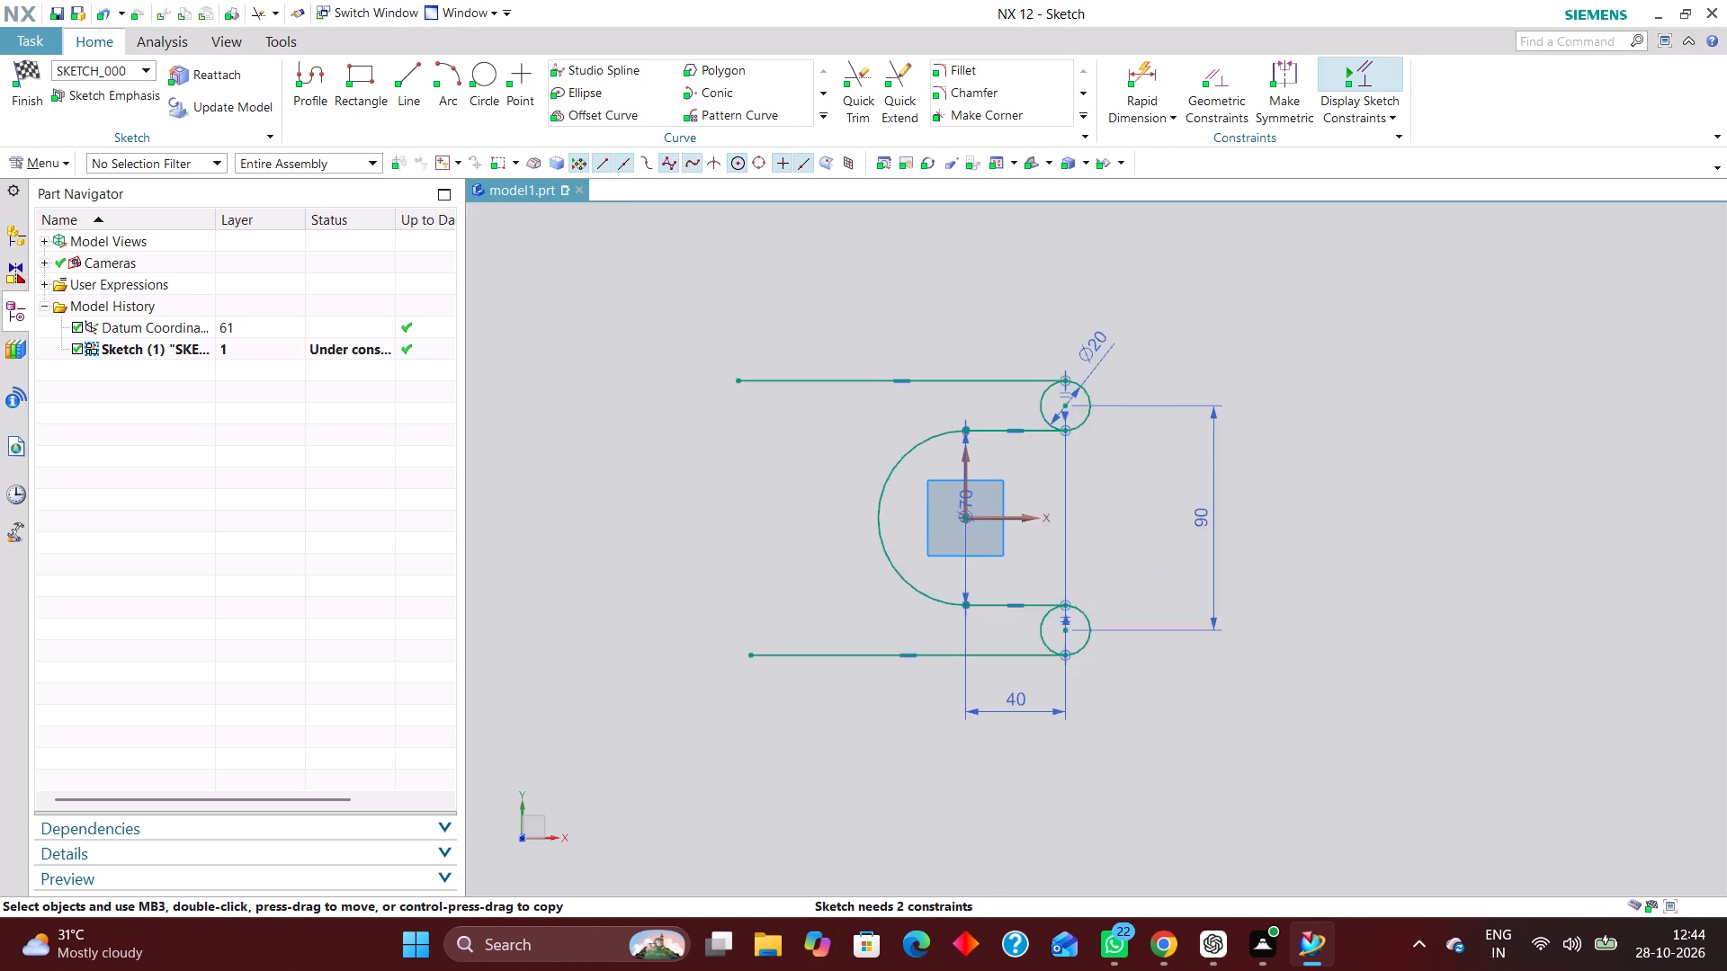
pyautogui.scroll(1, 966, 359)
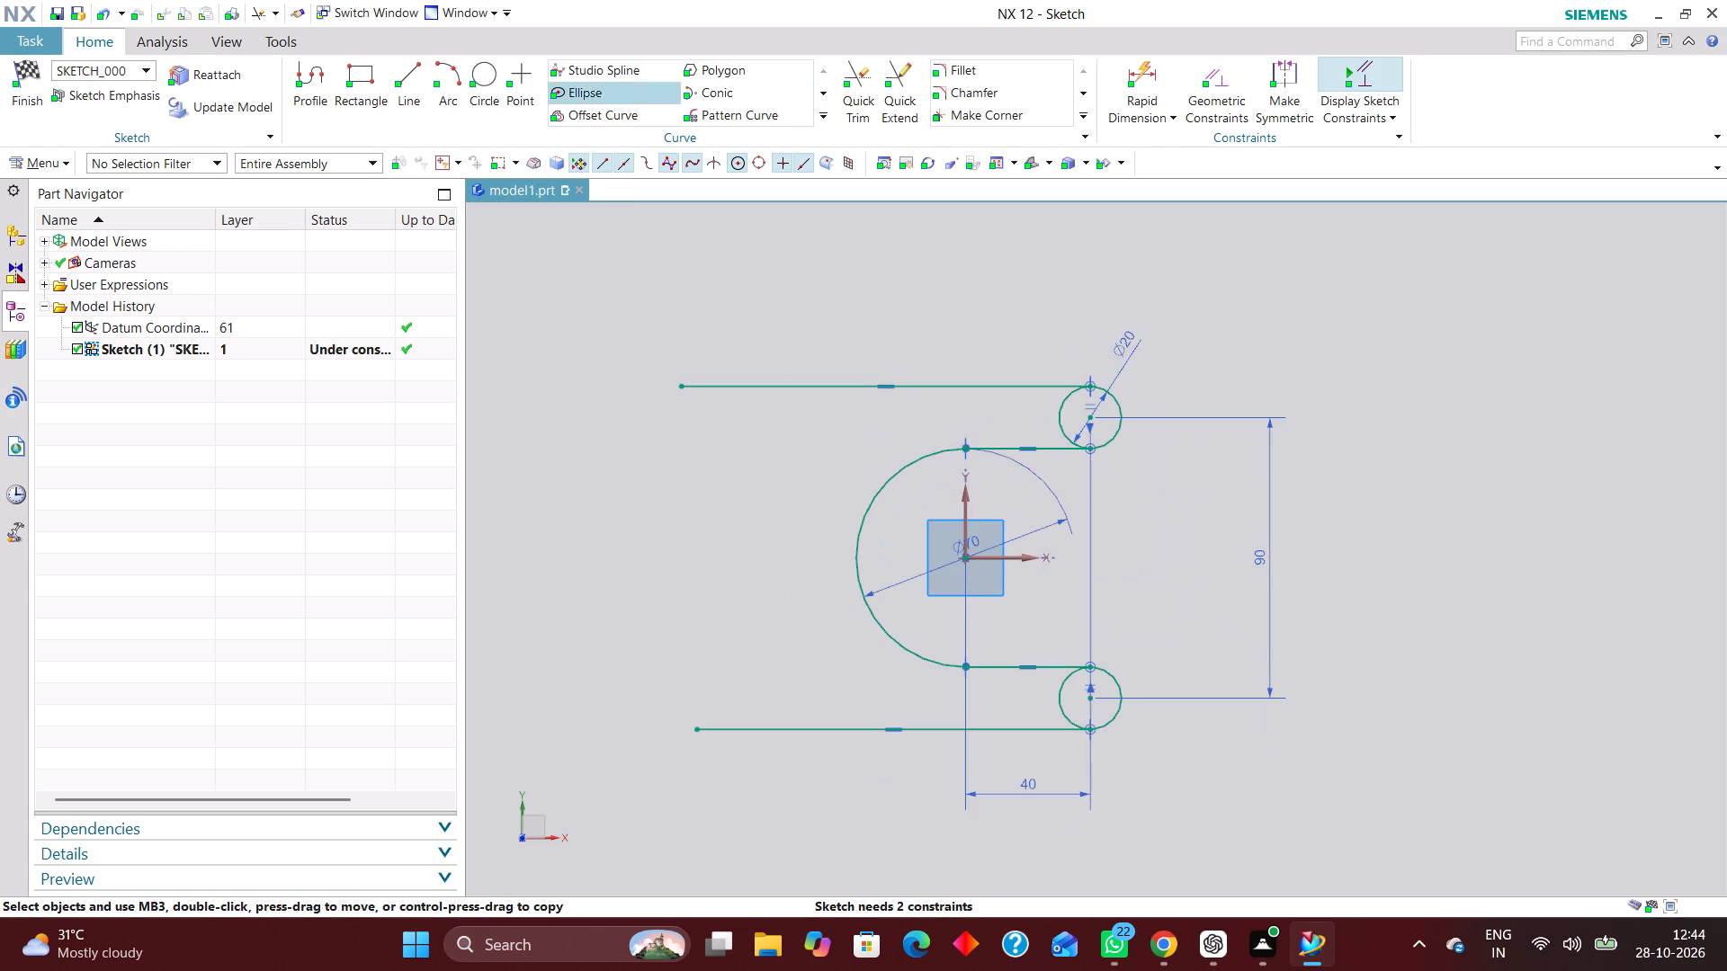
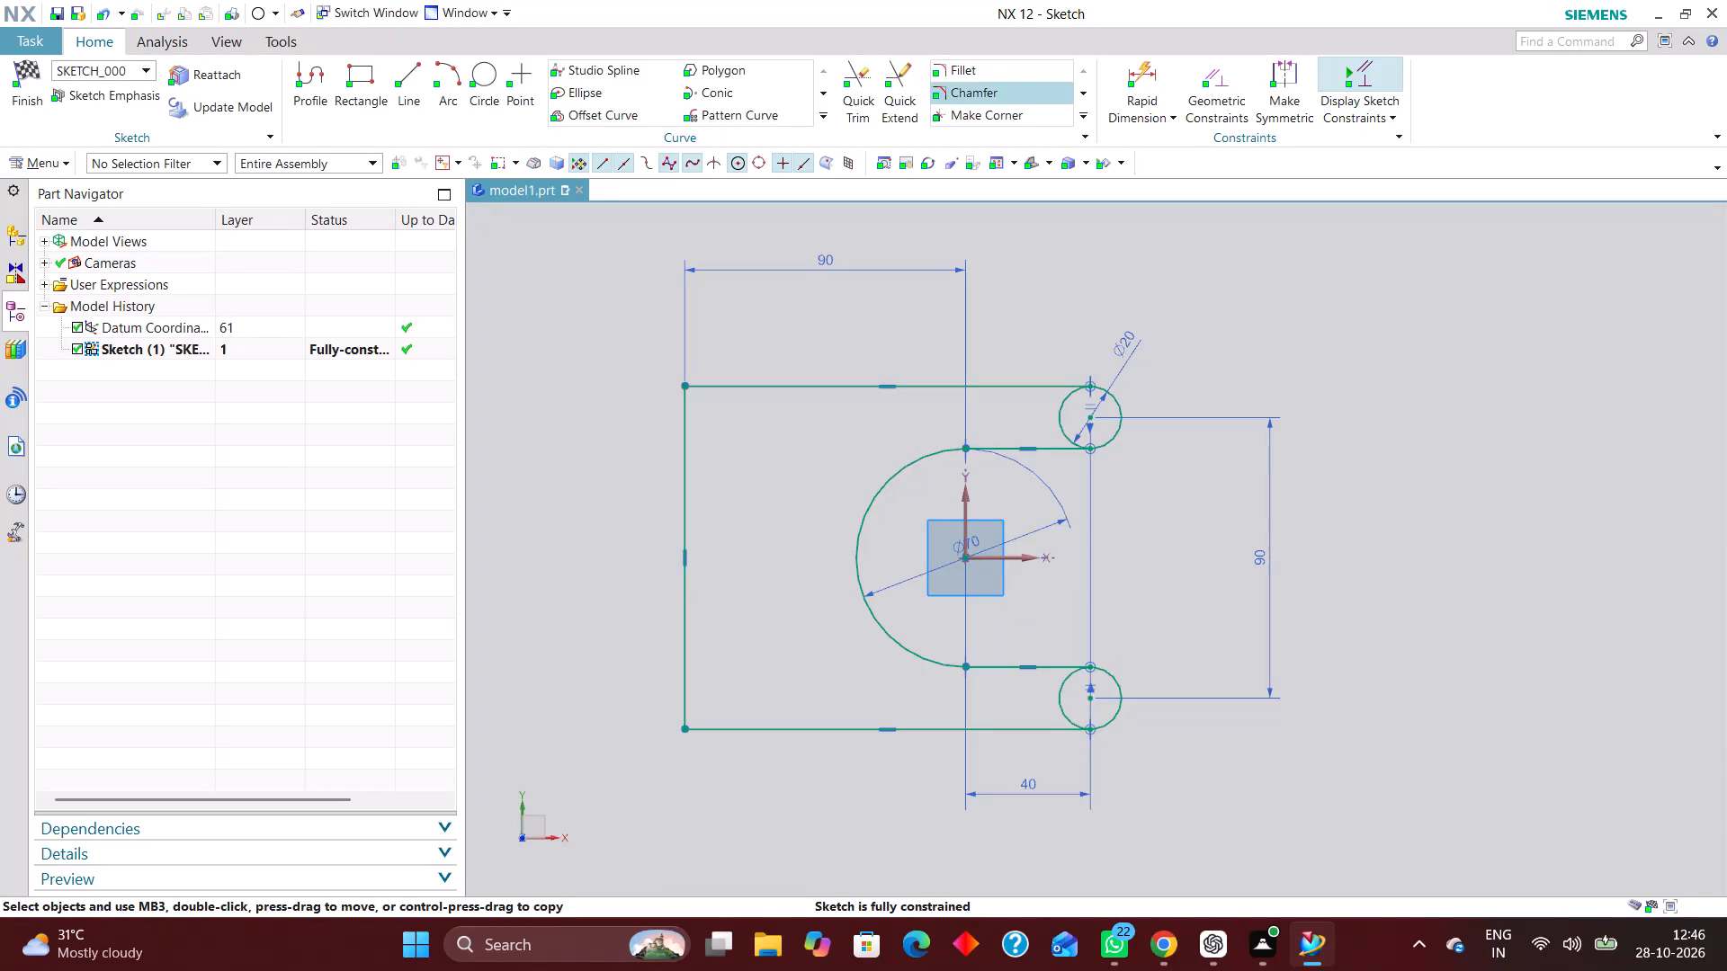
# Trim away the inner left halves of the two small circles and finish the base sketch.
pyautogui.click(851, 87)
pyautogui.click(1063, 406)
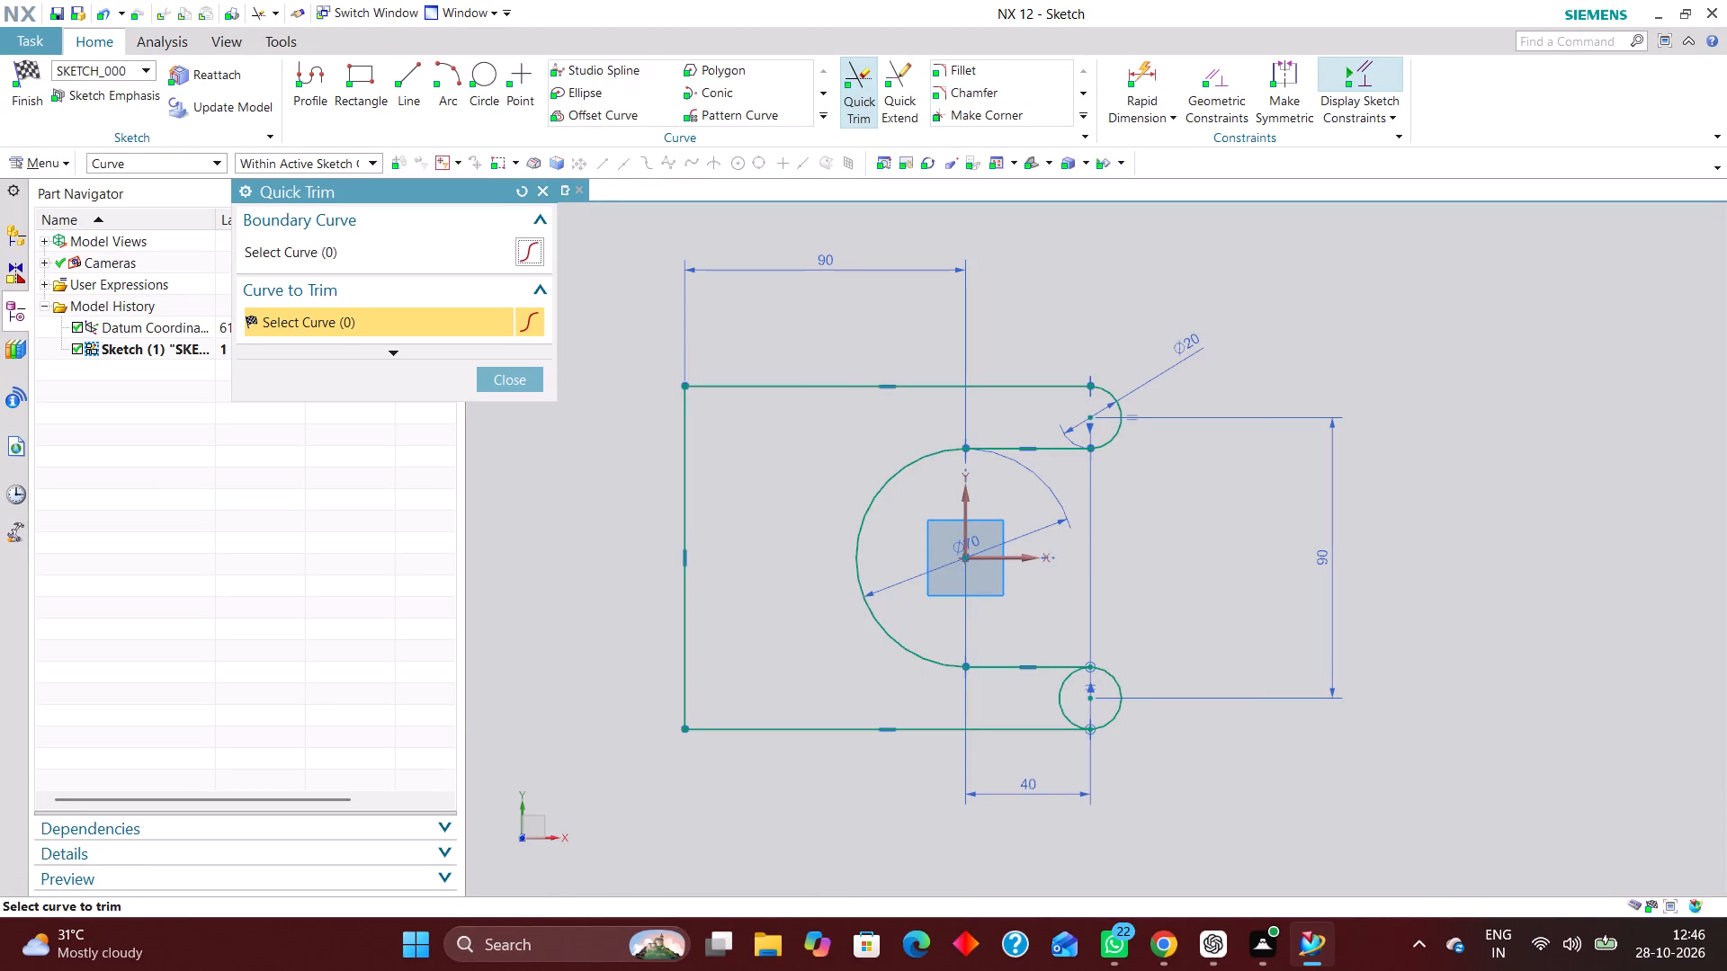
pyautogui.click(1064, 696)
pyautogui.click(523, 370)
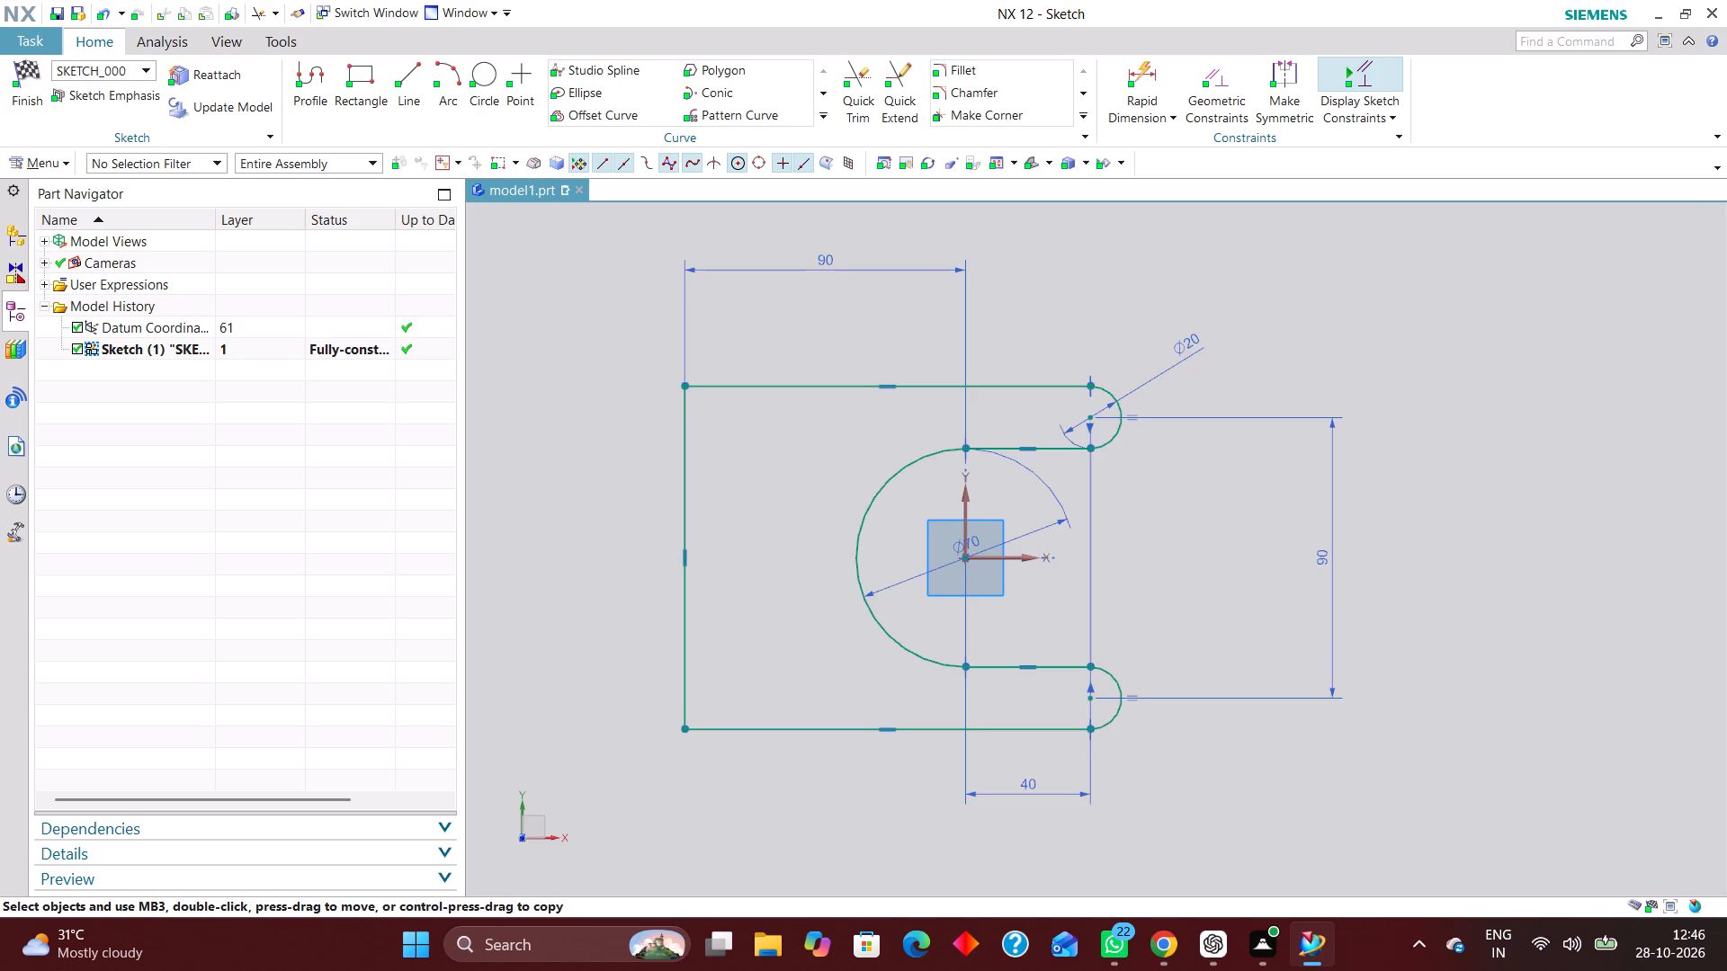
pyautogui.click(31, 73)
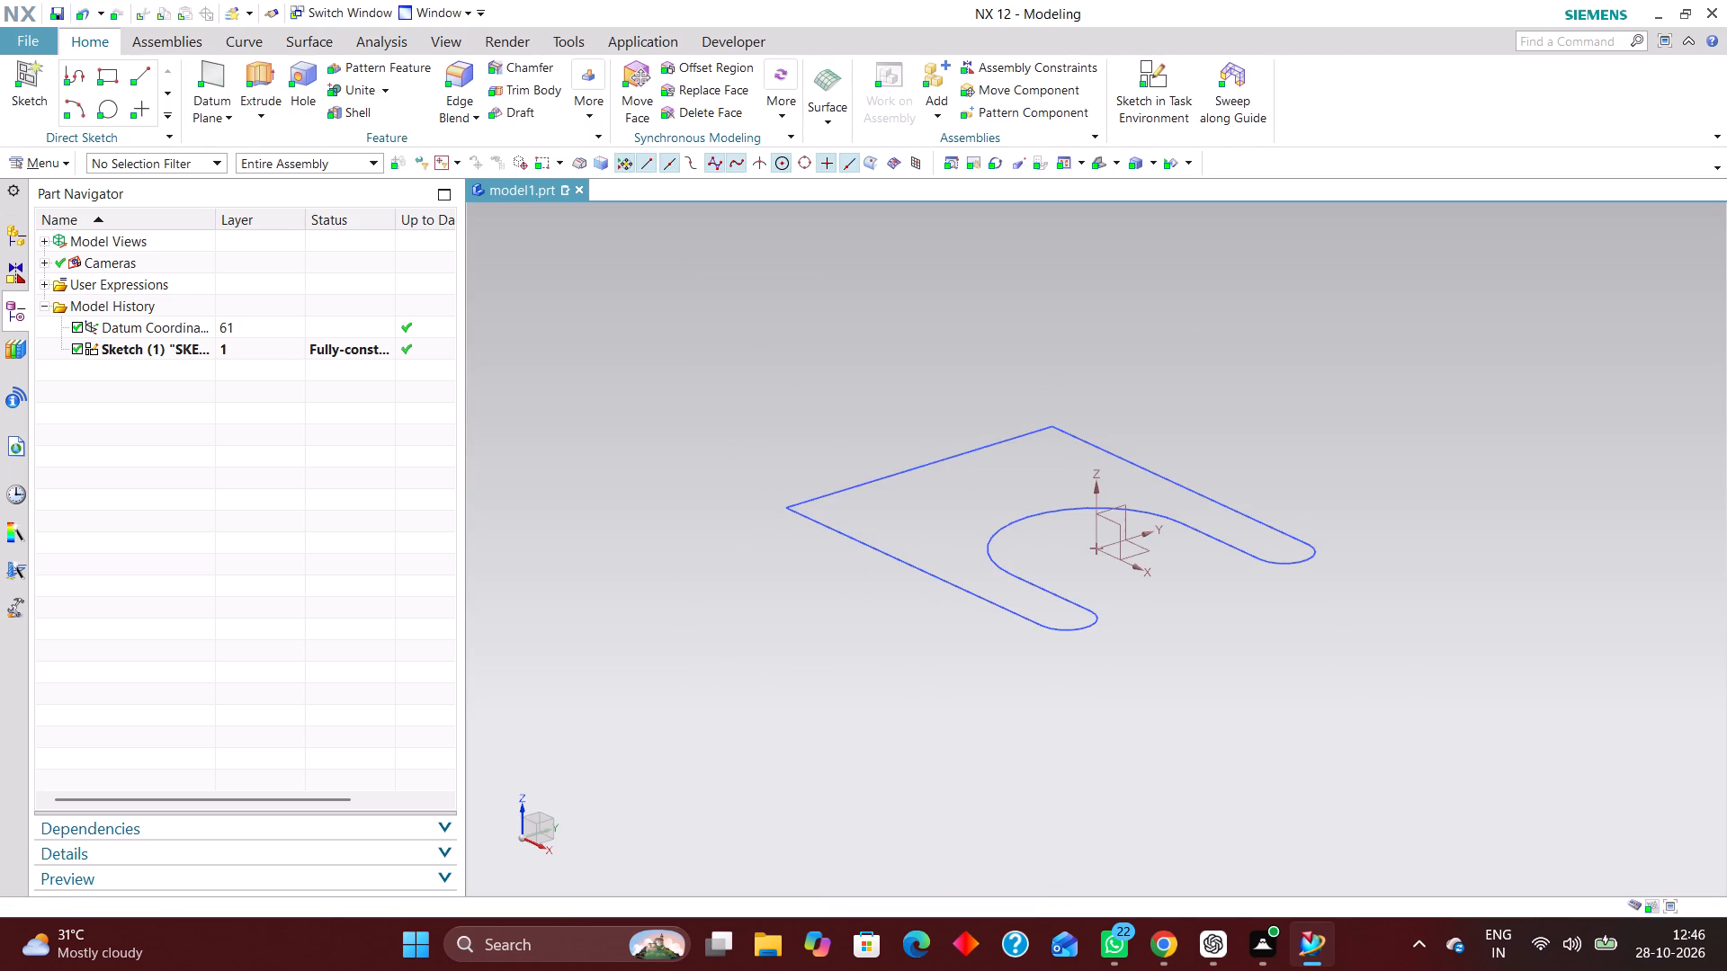
# Extrude the closed base profile with a symmetric value of 3 mm and no Boolean.
pyautogui.click(258, 85)
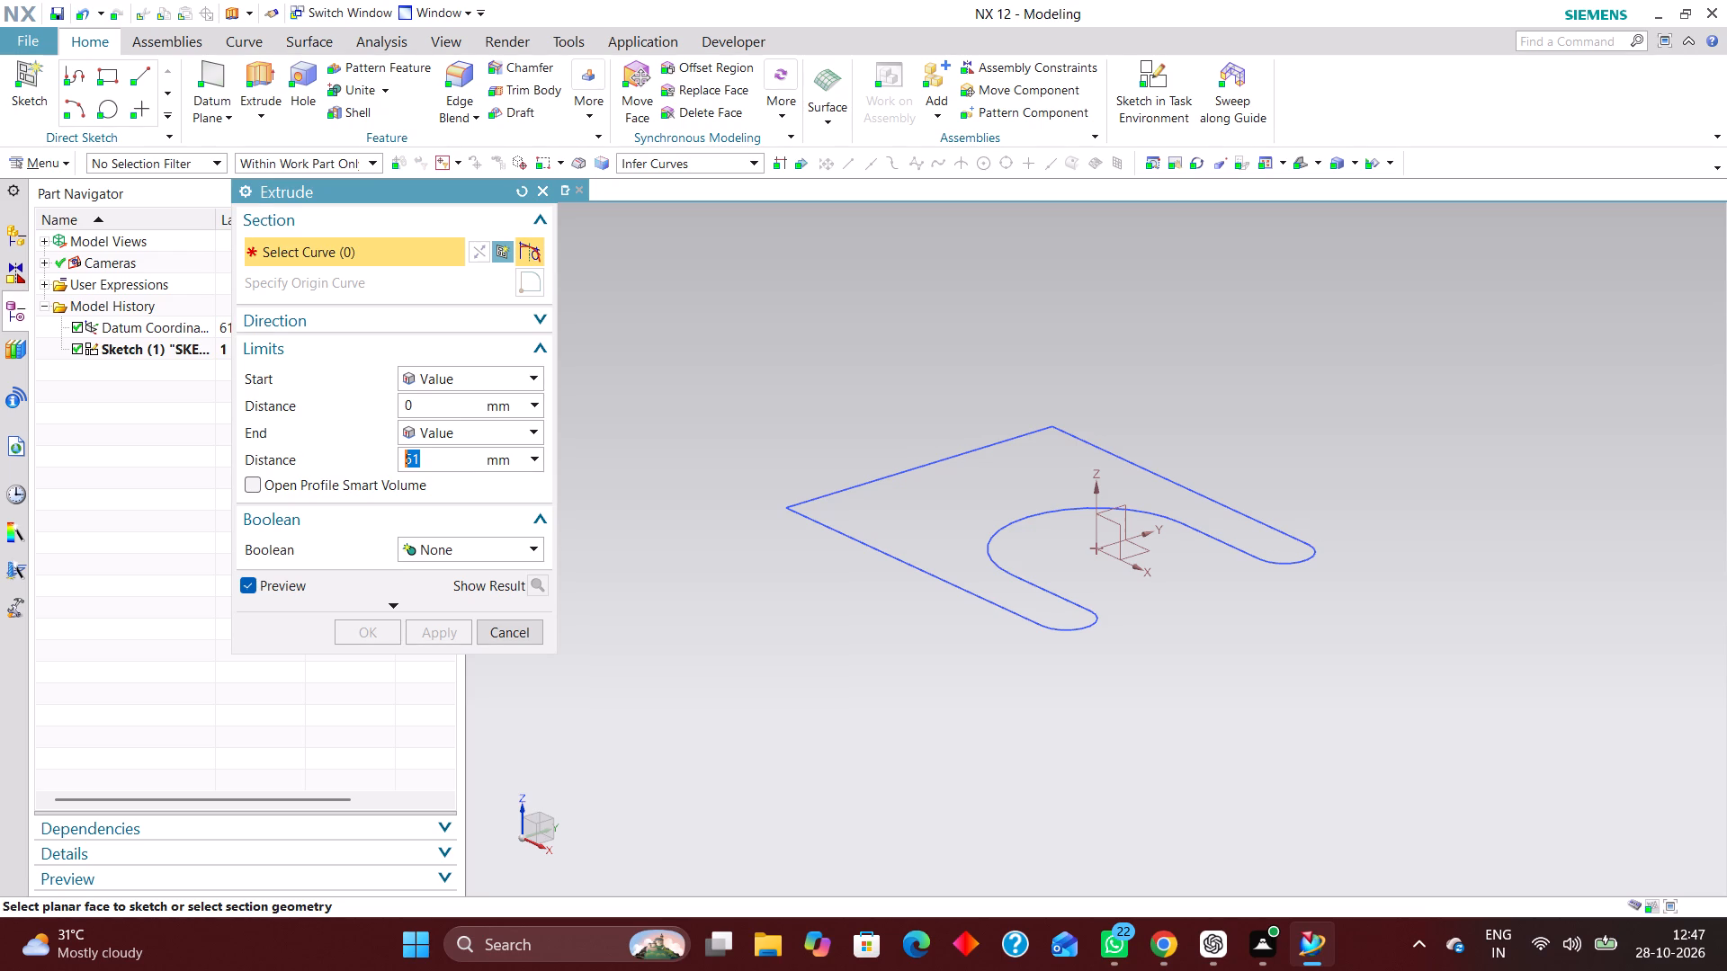
pyautogui.click(482, 378)
pyautogui.click(479, 425)
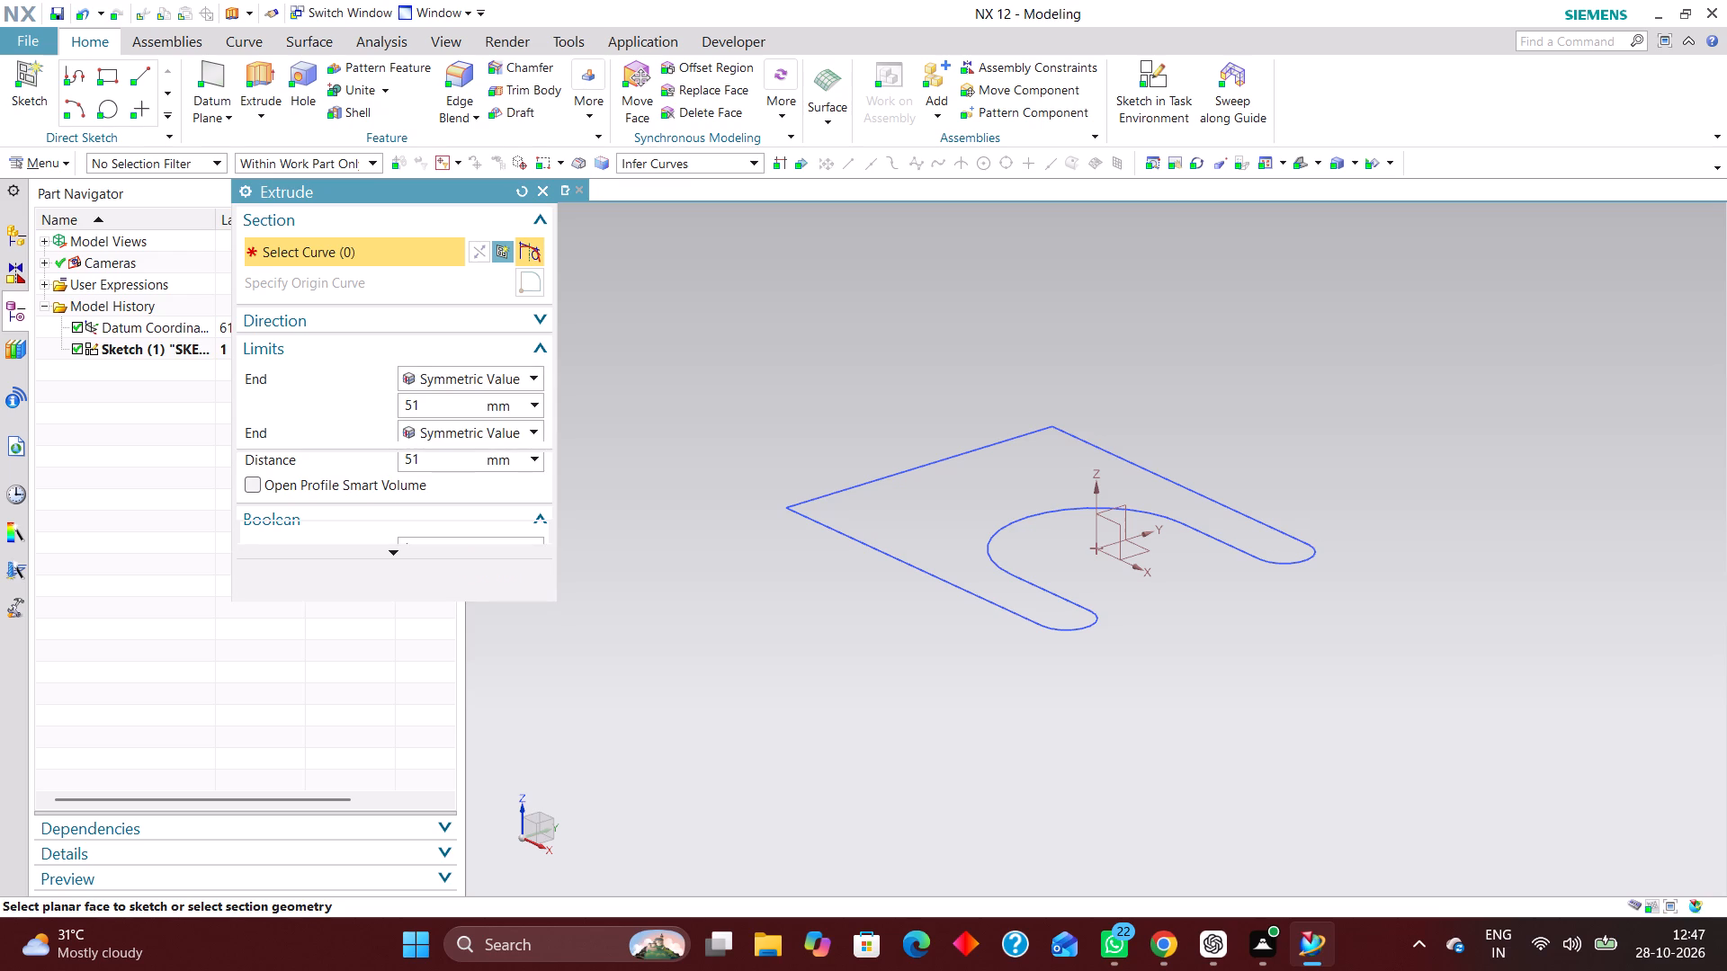
pyautogui.click(862, 545)
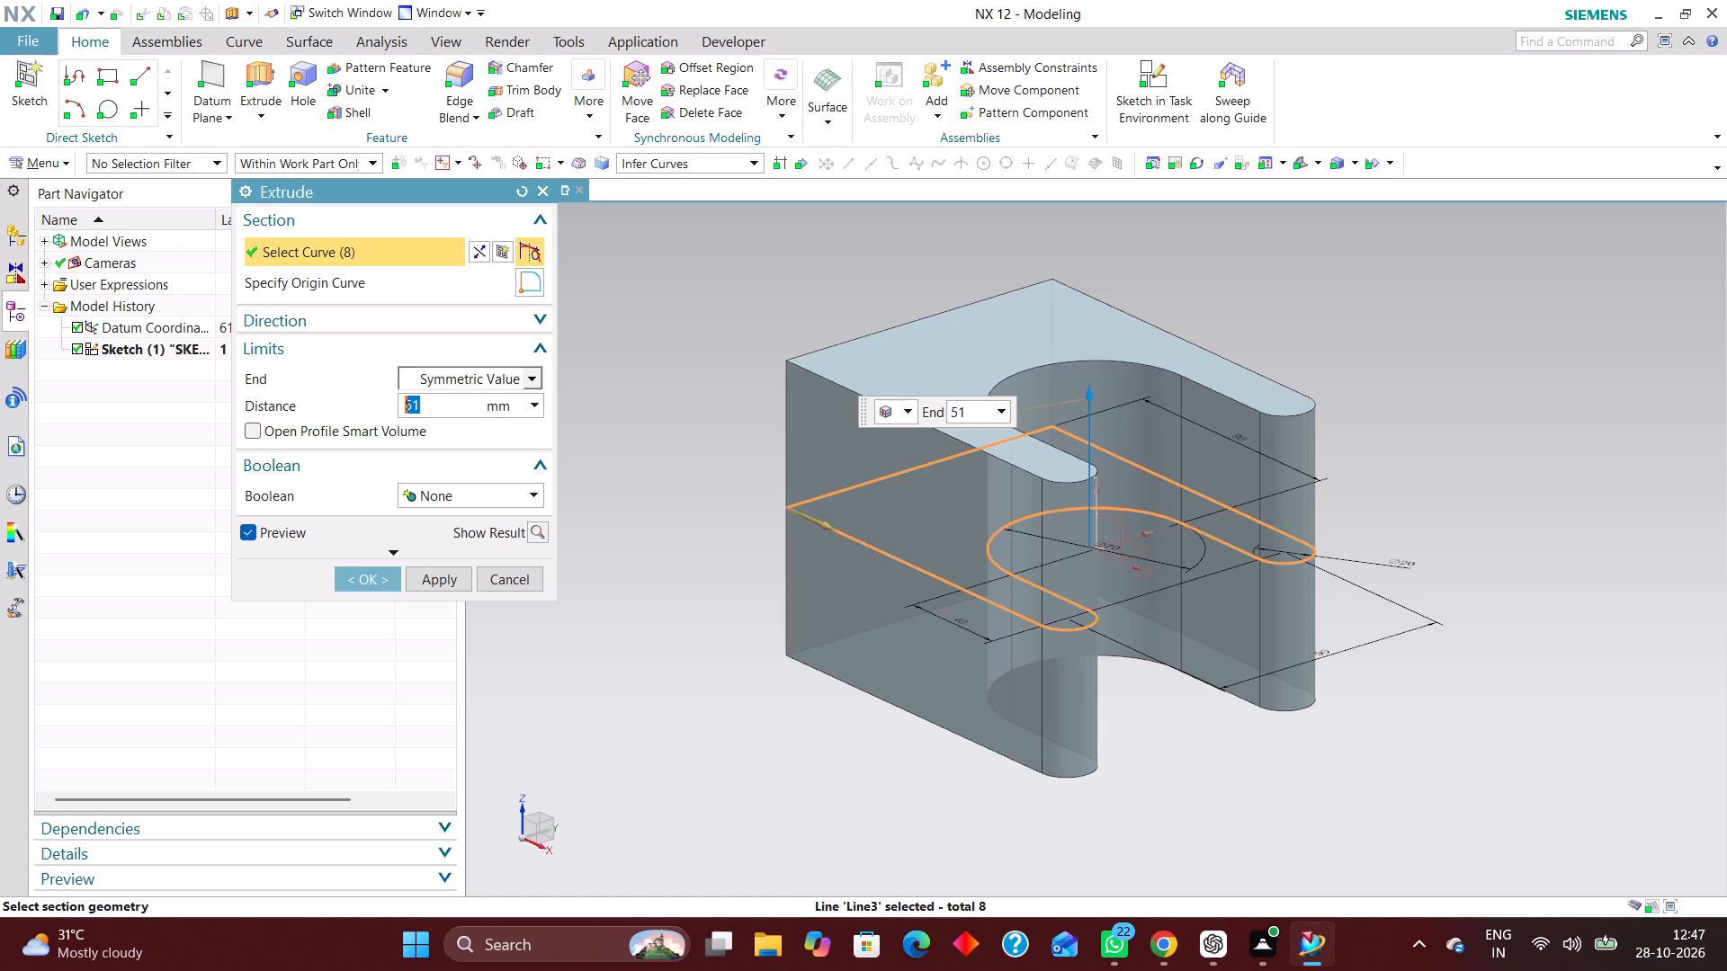
pyautogui.write('1.5')
pyautogui.press('Return')
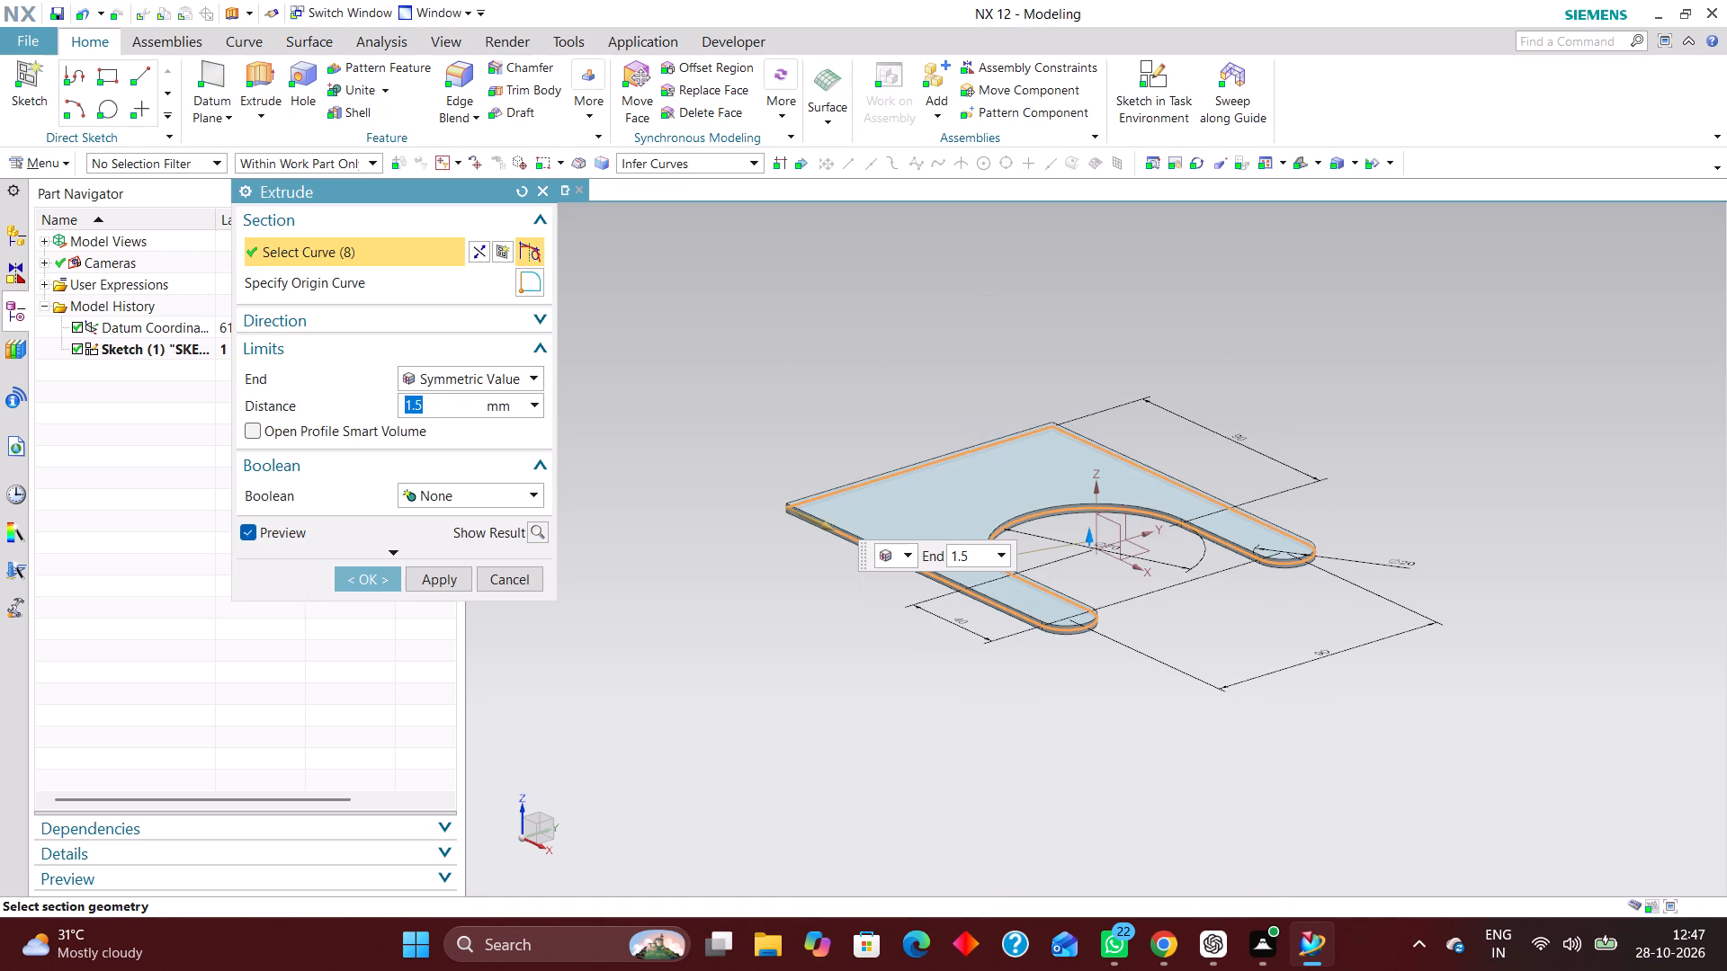
pyautogui.press('3')
pyautogui.press('Return')
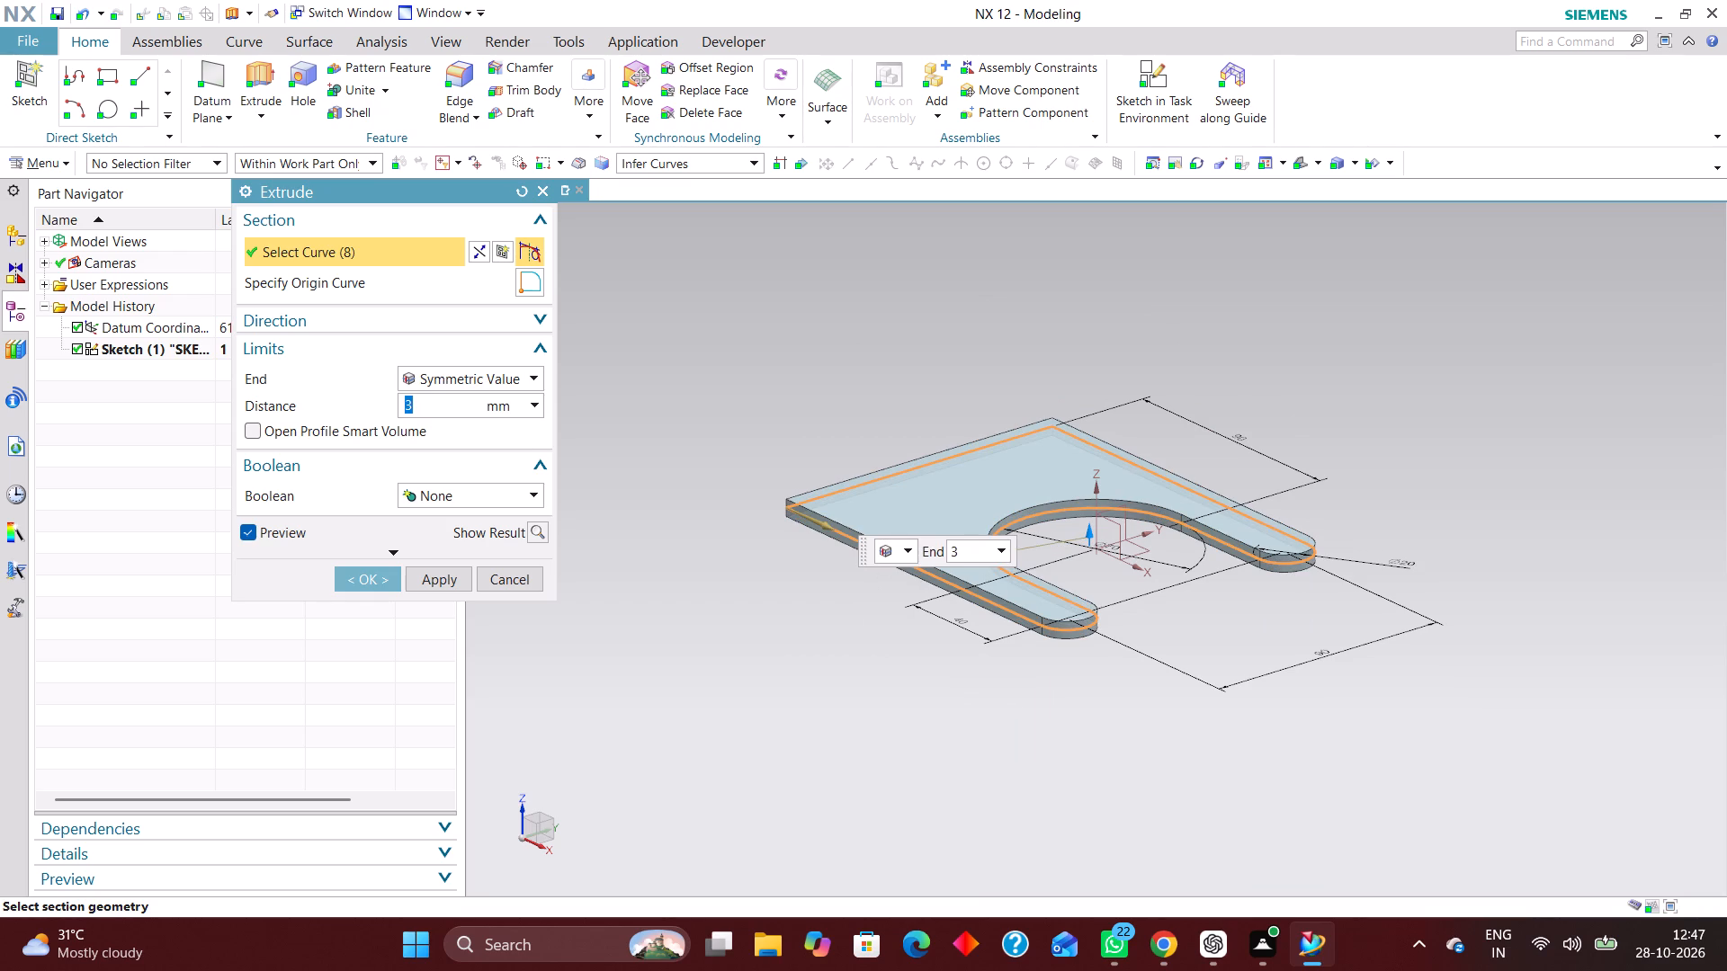
pyautogui.click(368, 577)
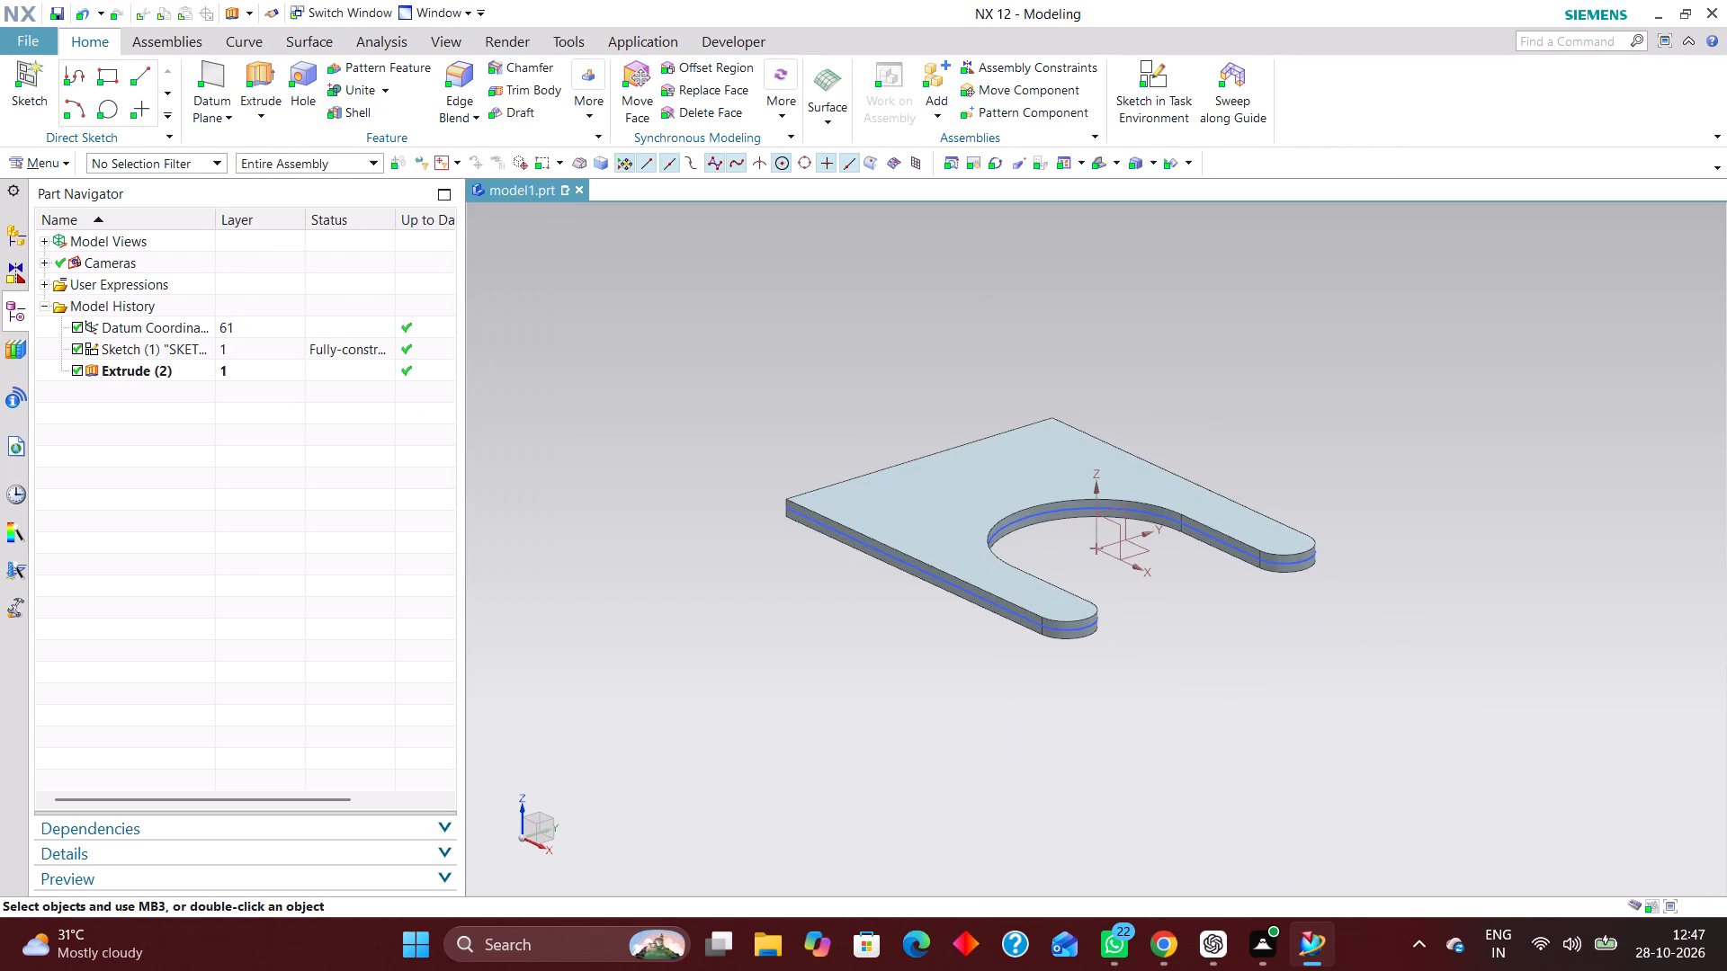
# Hide the base sketch on the extruded plate.
pyautogui.moveTo(1053, 510); pyautogui.dragTo(1073, 592, button='right')
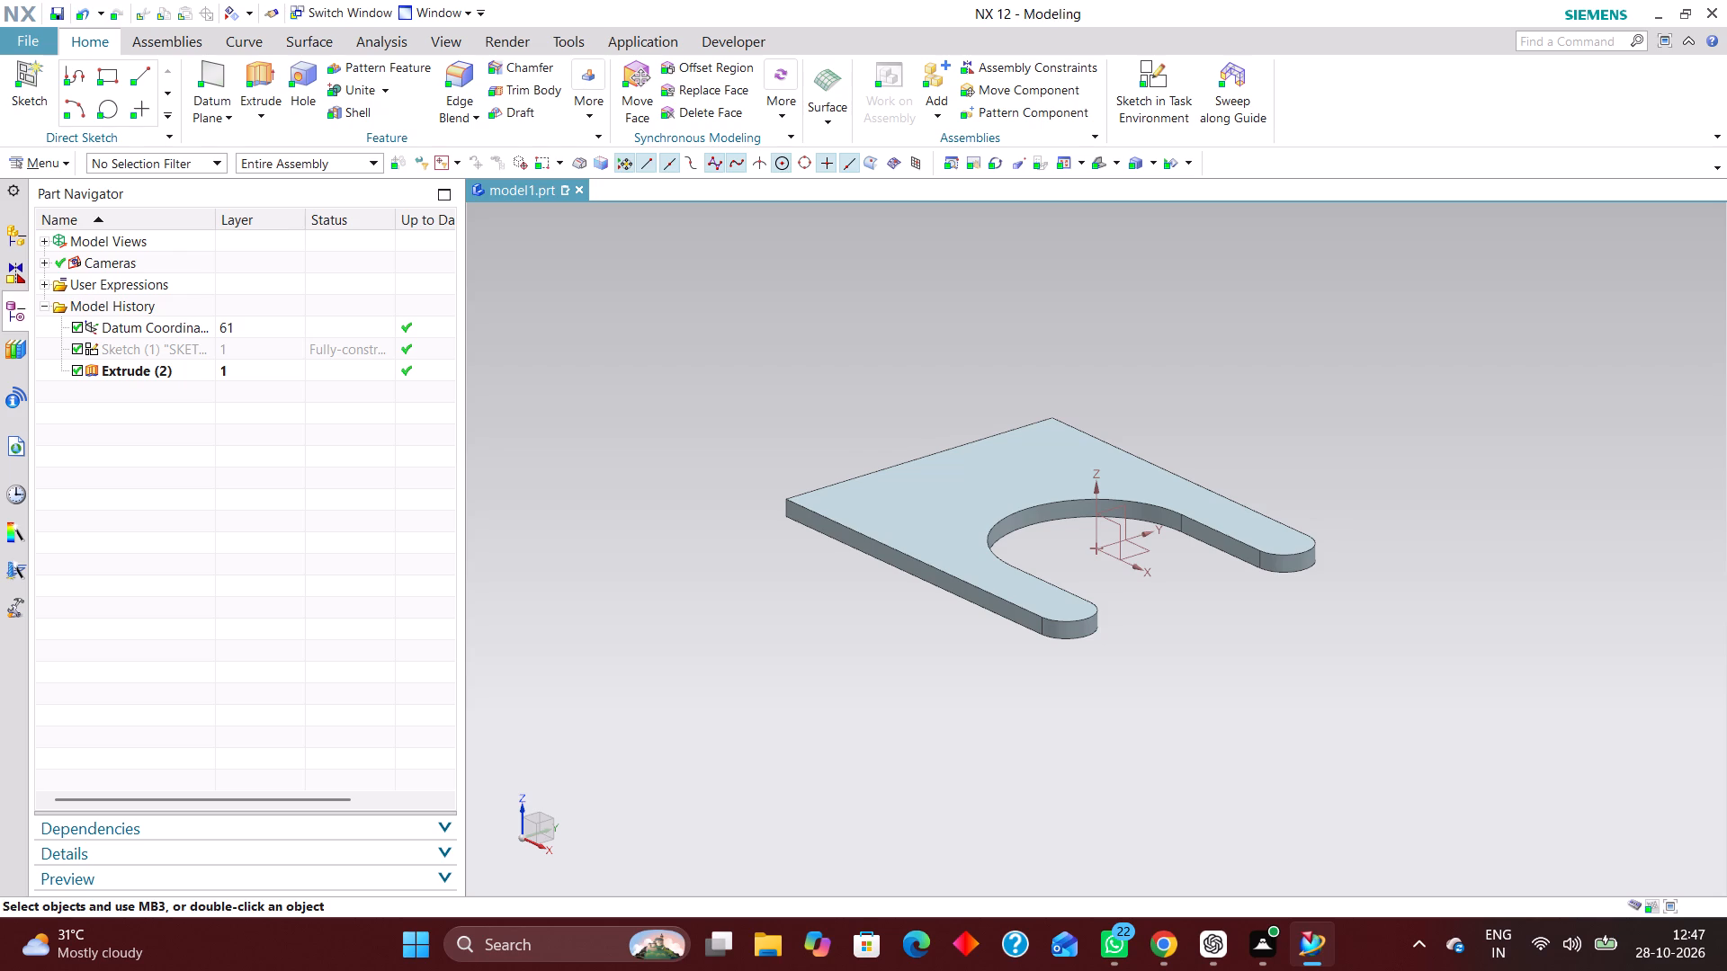
# Create a new task-environment sketch on the XY plane.
pyautogui.click(1153, 63)
pyautogui.click(1139, 556)
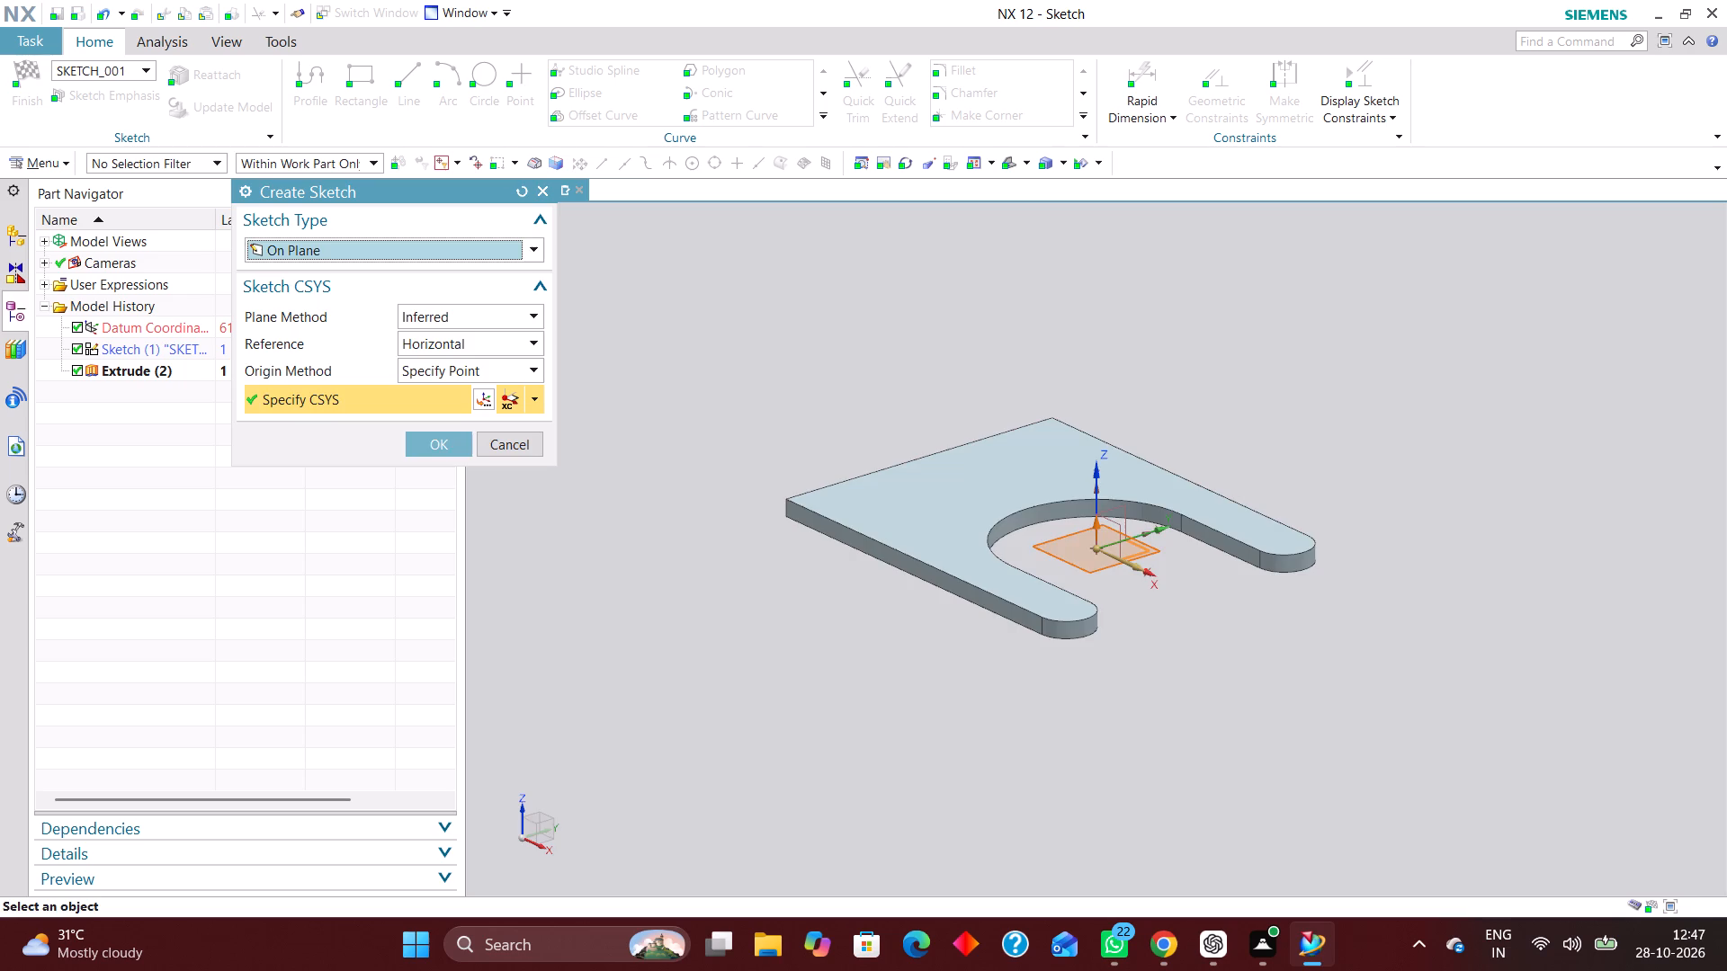
pyautogui.click(459, 447)
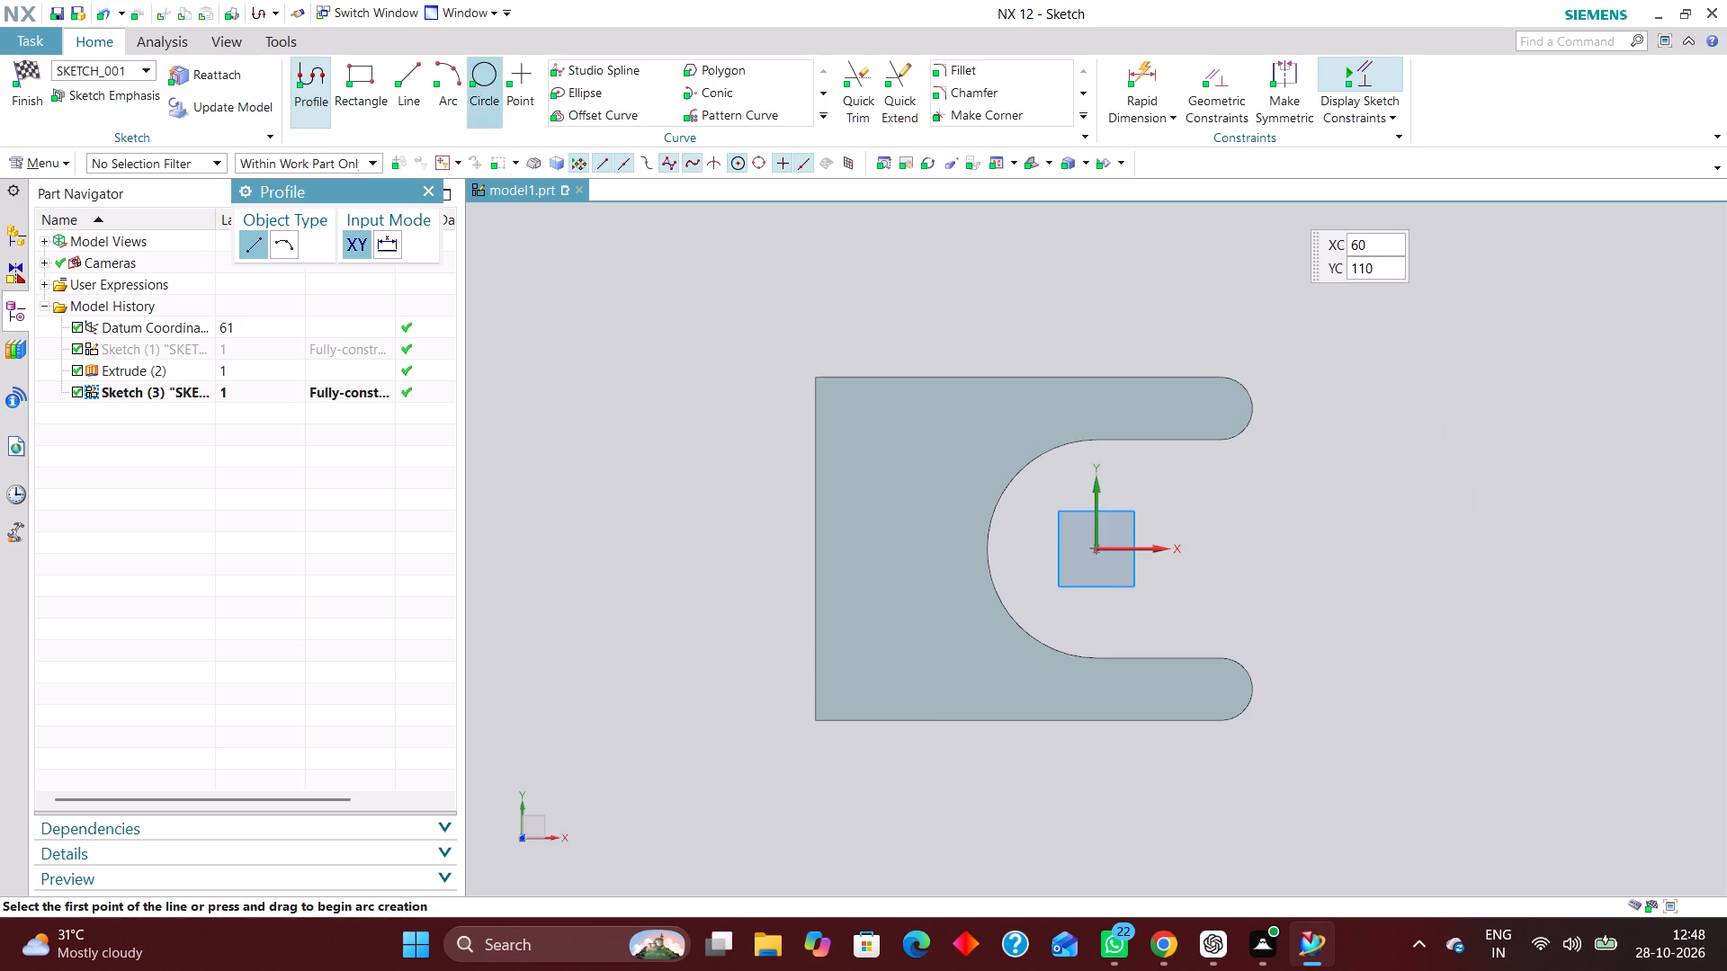
# Draw a 180 mm diameter circle centred on the sketch origin.
pyautogui.click(480, 69)
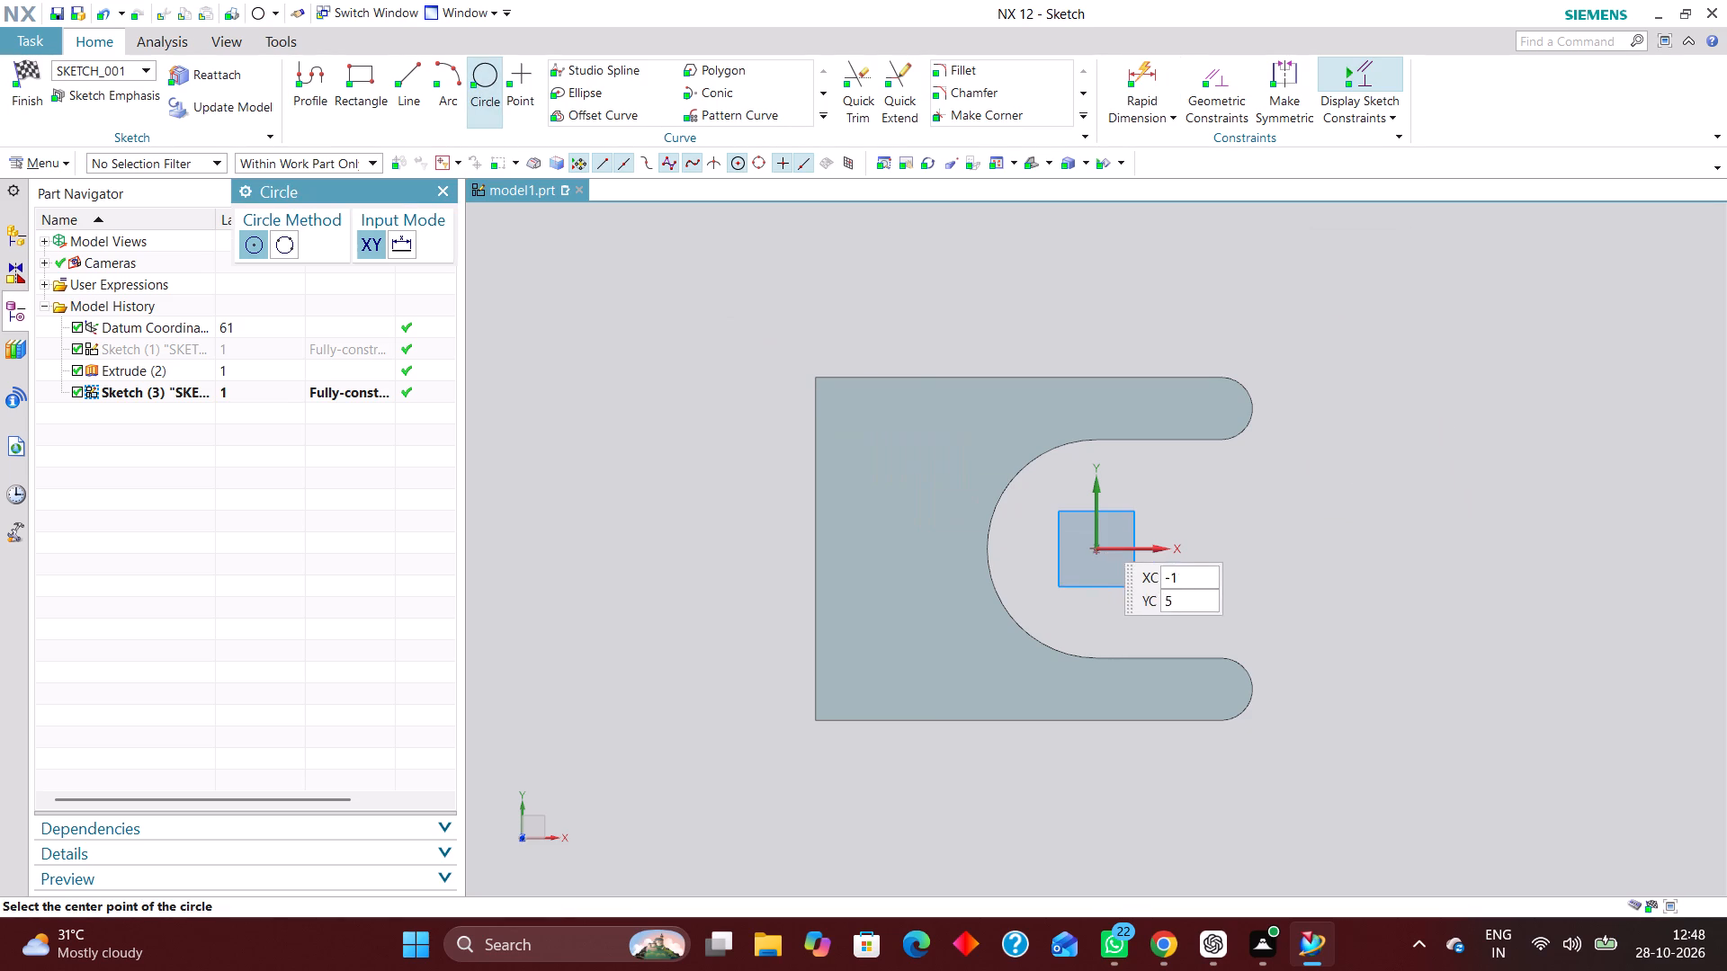
pyautogui.click(1096, 550)
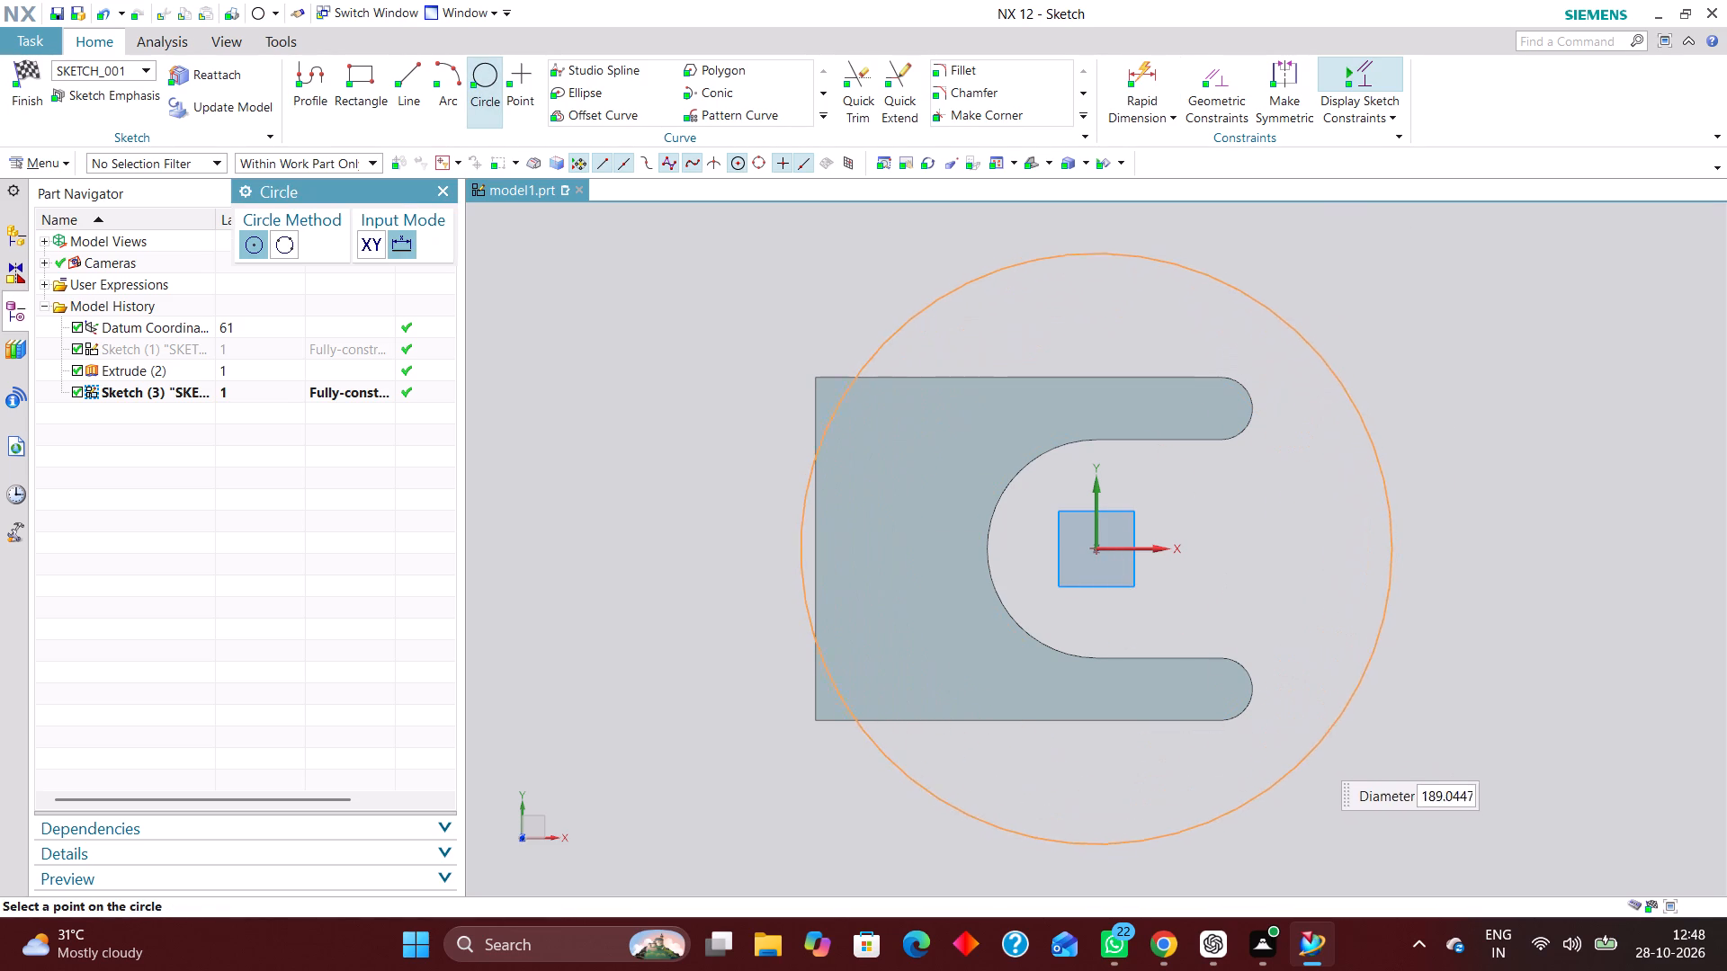
pyautogui.write('180')
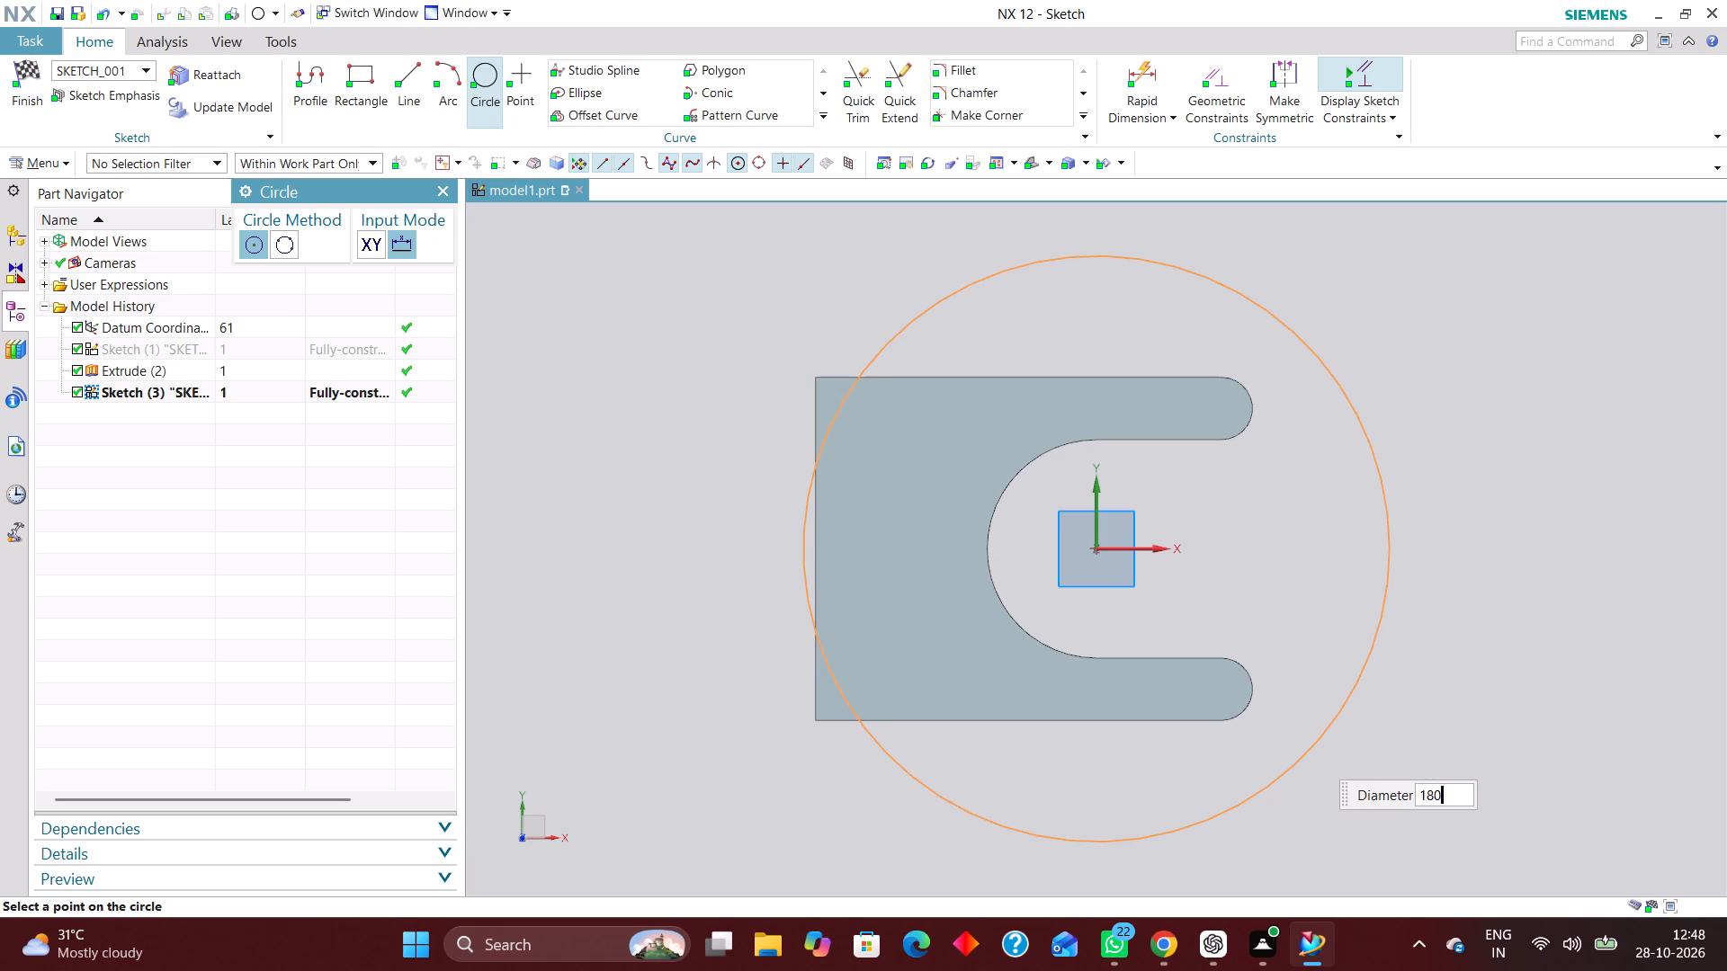
pyautogui.press('Return')
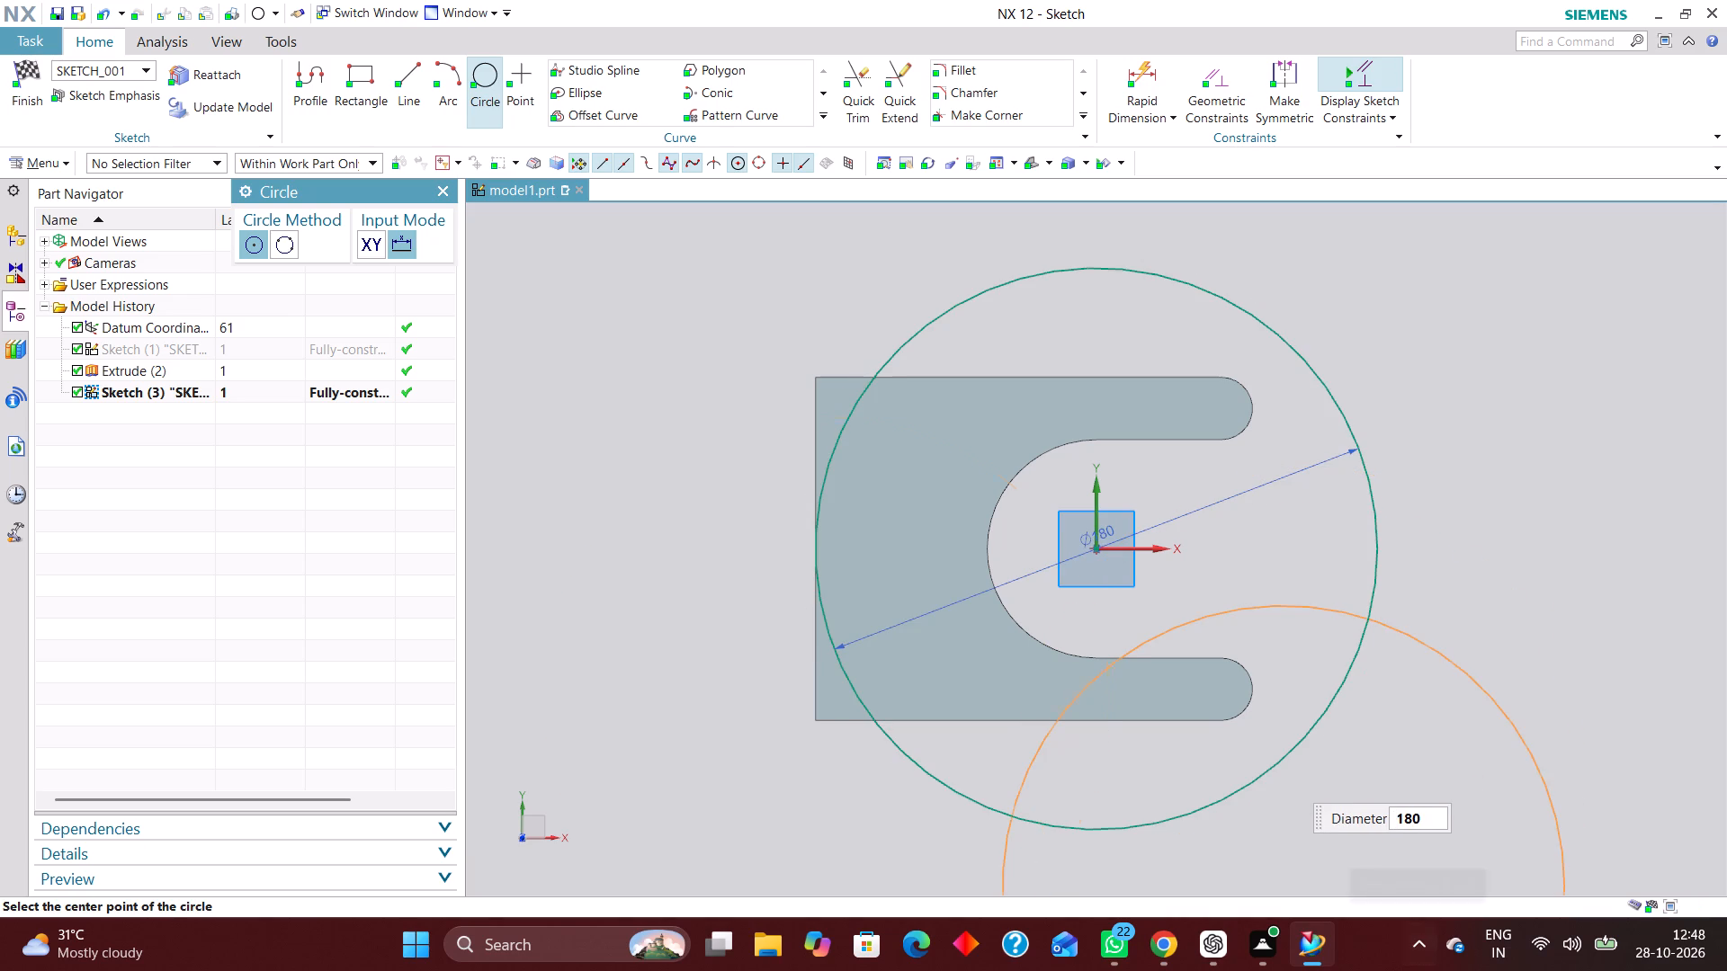
pyautogui.click(440, 189)
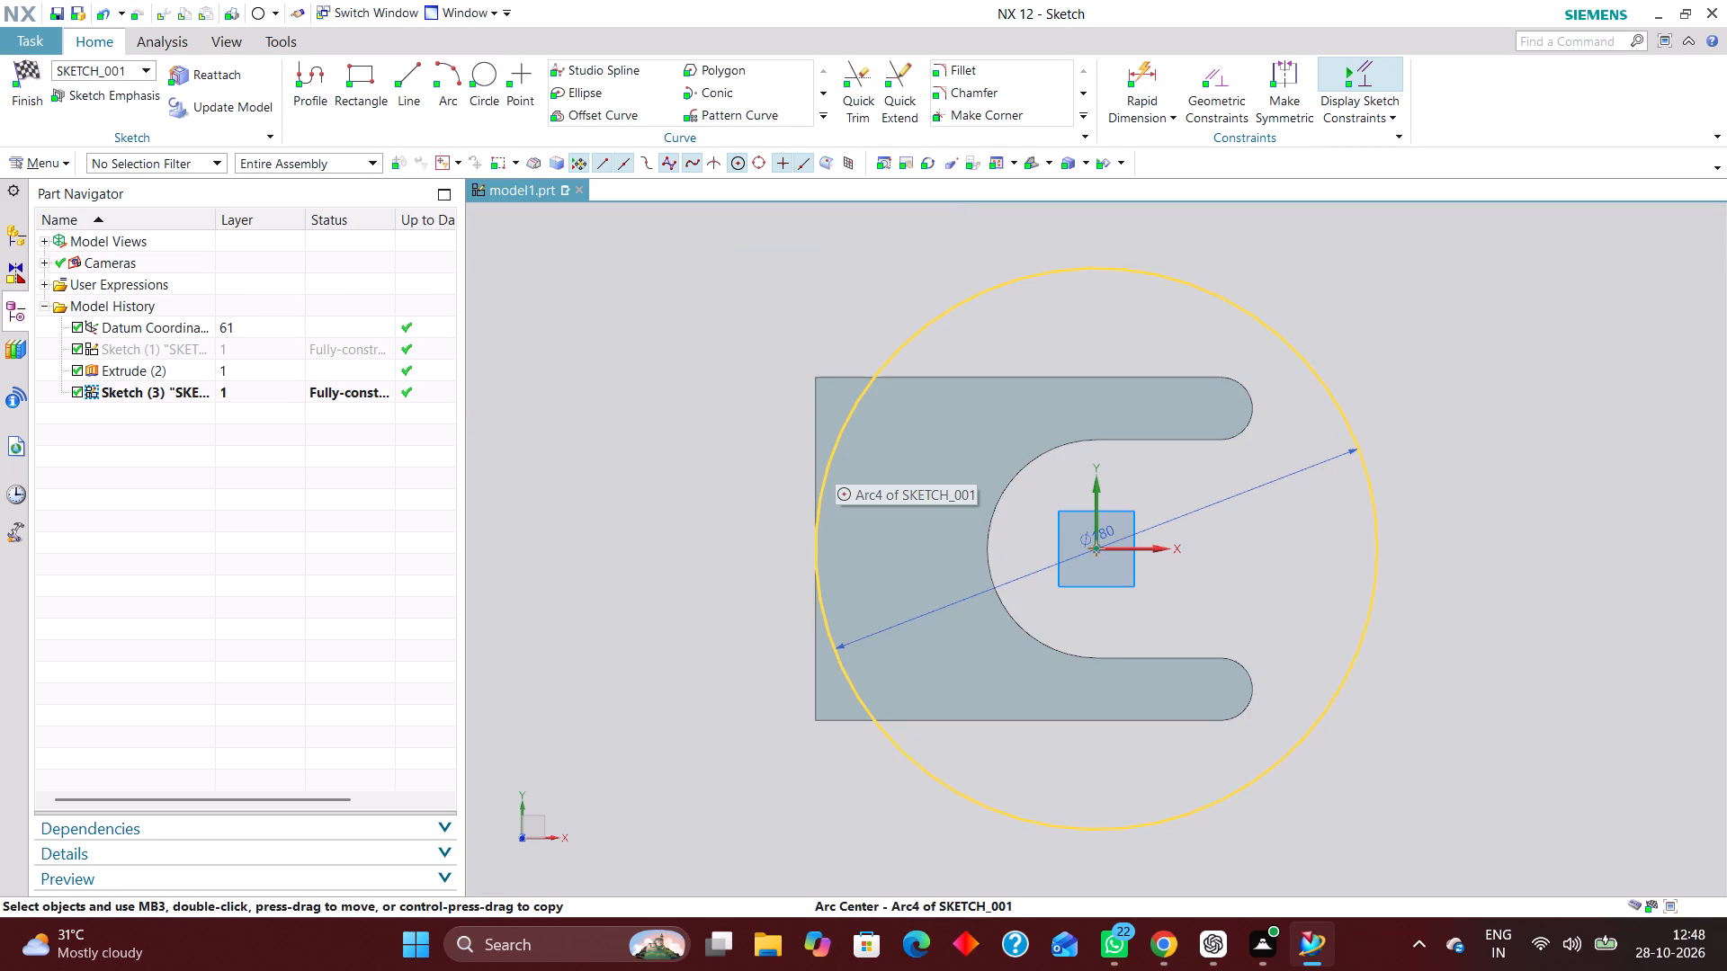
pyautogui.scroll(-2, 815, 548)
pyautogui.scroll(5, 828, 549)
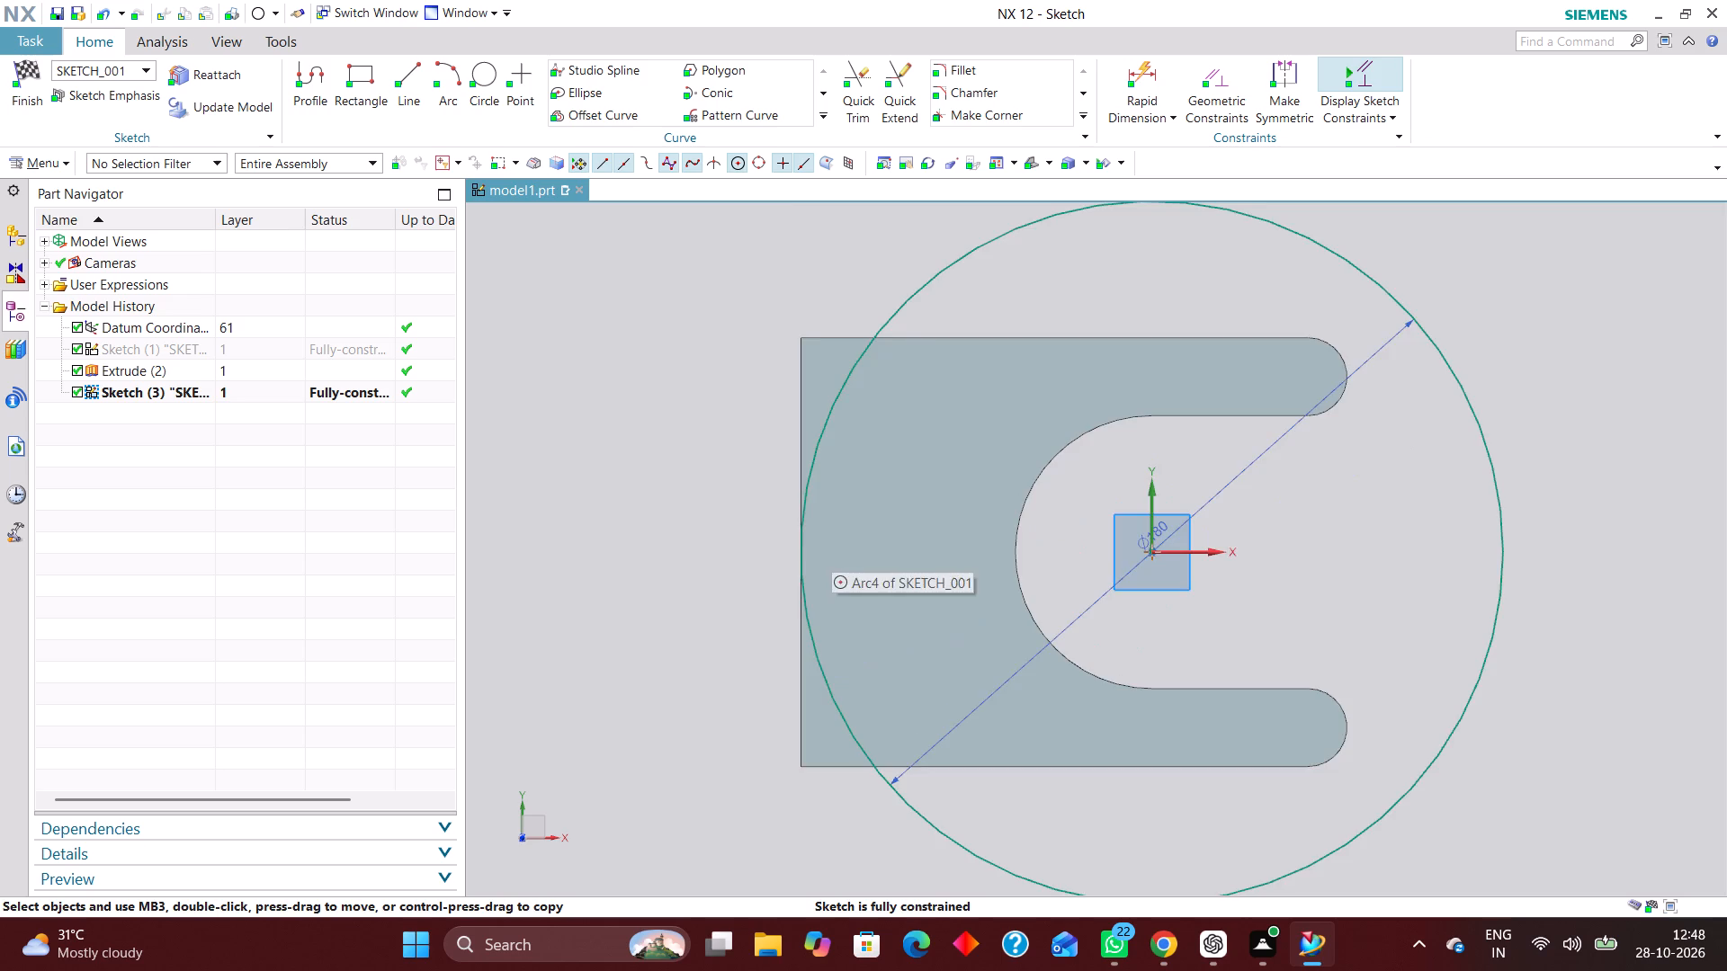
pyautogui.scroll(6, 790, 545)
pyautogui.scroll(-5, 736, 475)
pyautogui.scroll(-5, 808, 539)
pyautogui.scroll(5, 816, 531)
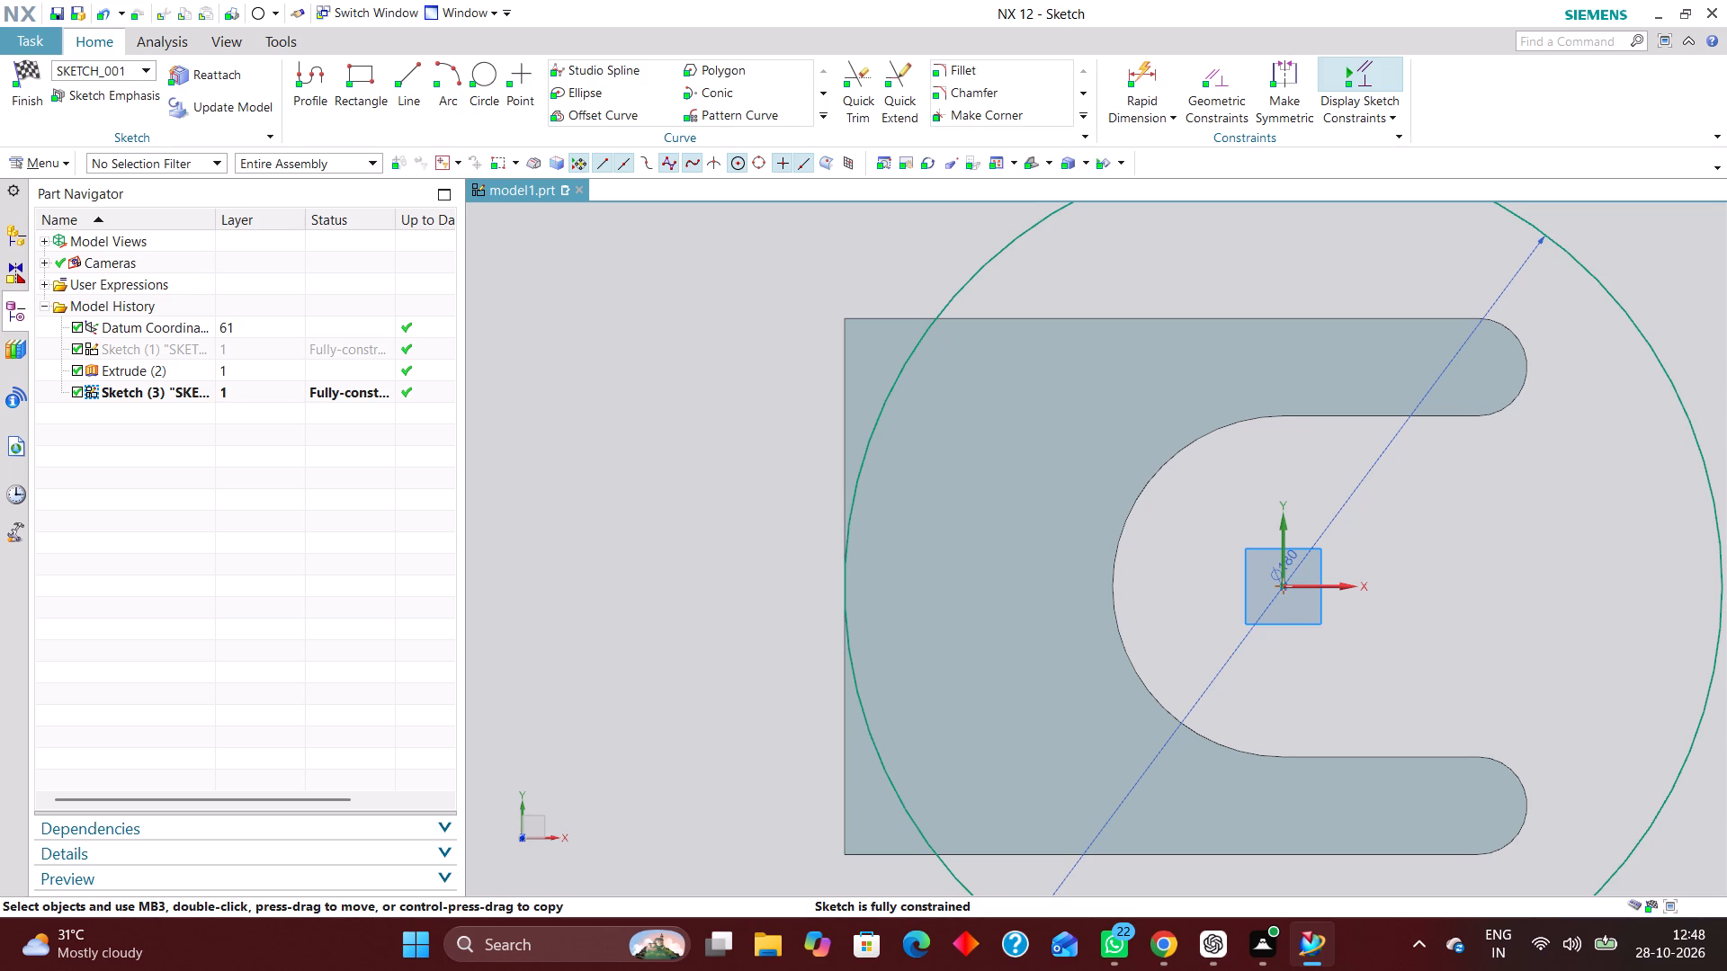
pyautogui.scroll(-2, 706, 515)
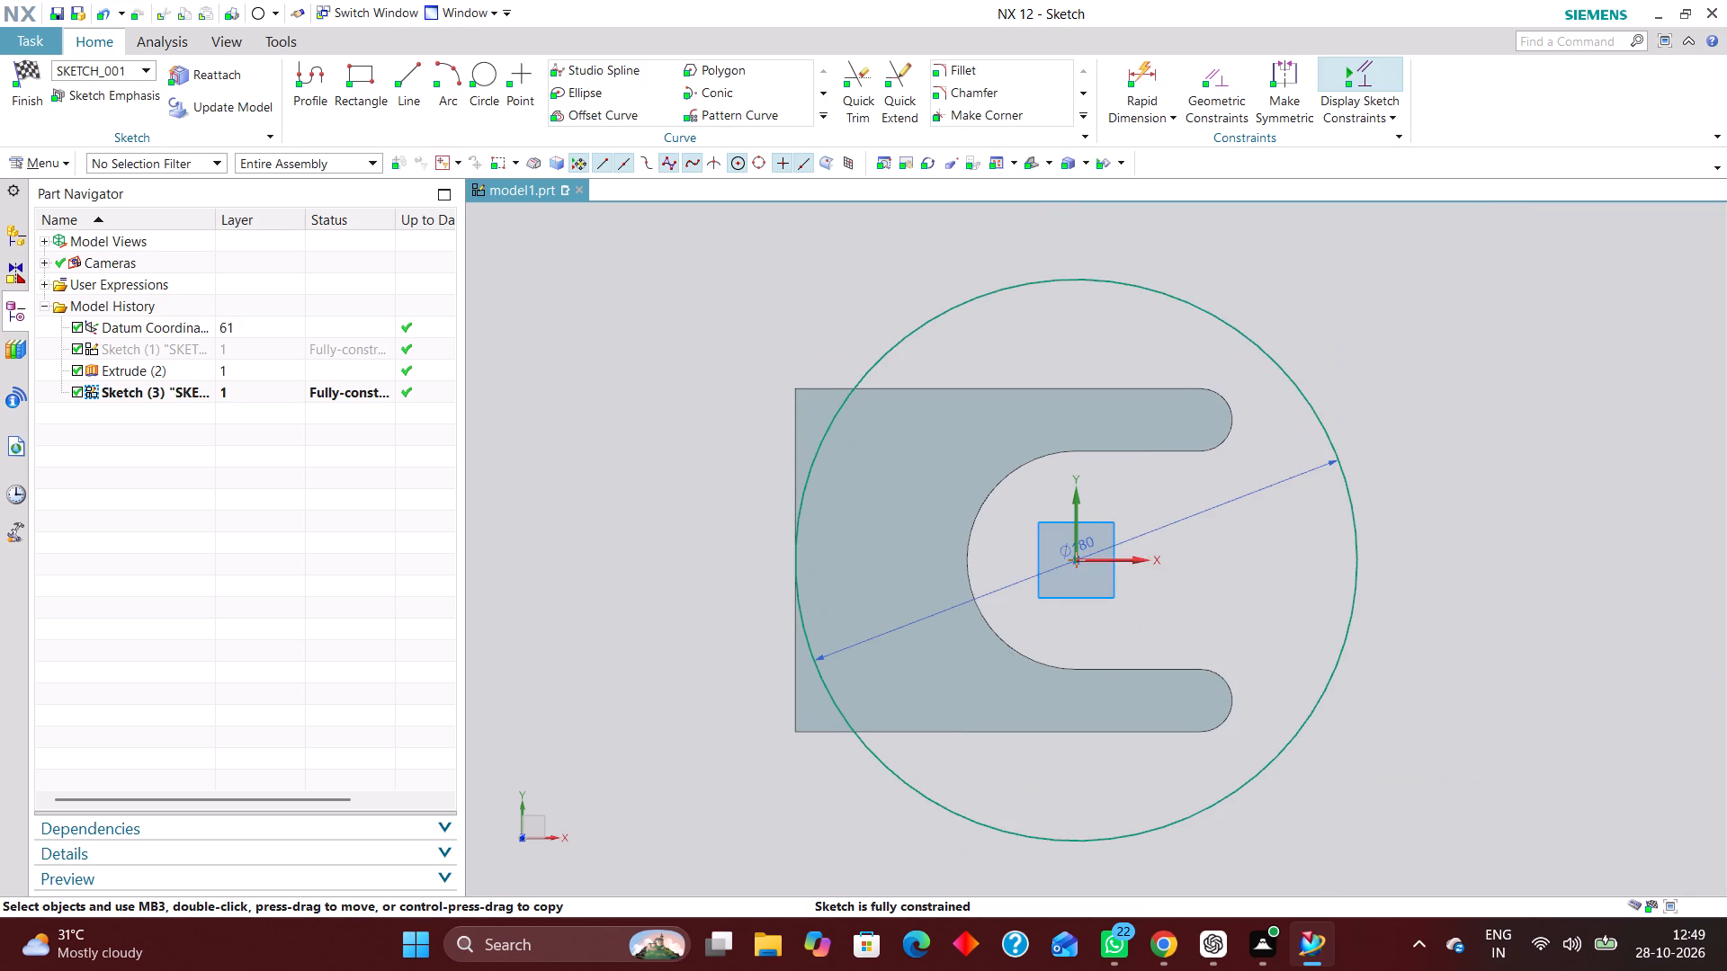
# Draw a second circle of 140 mm diameter, concentric with the 180 mm circle at the origin.
pyautogui.click(484, 72)
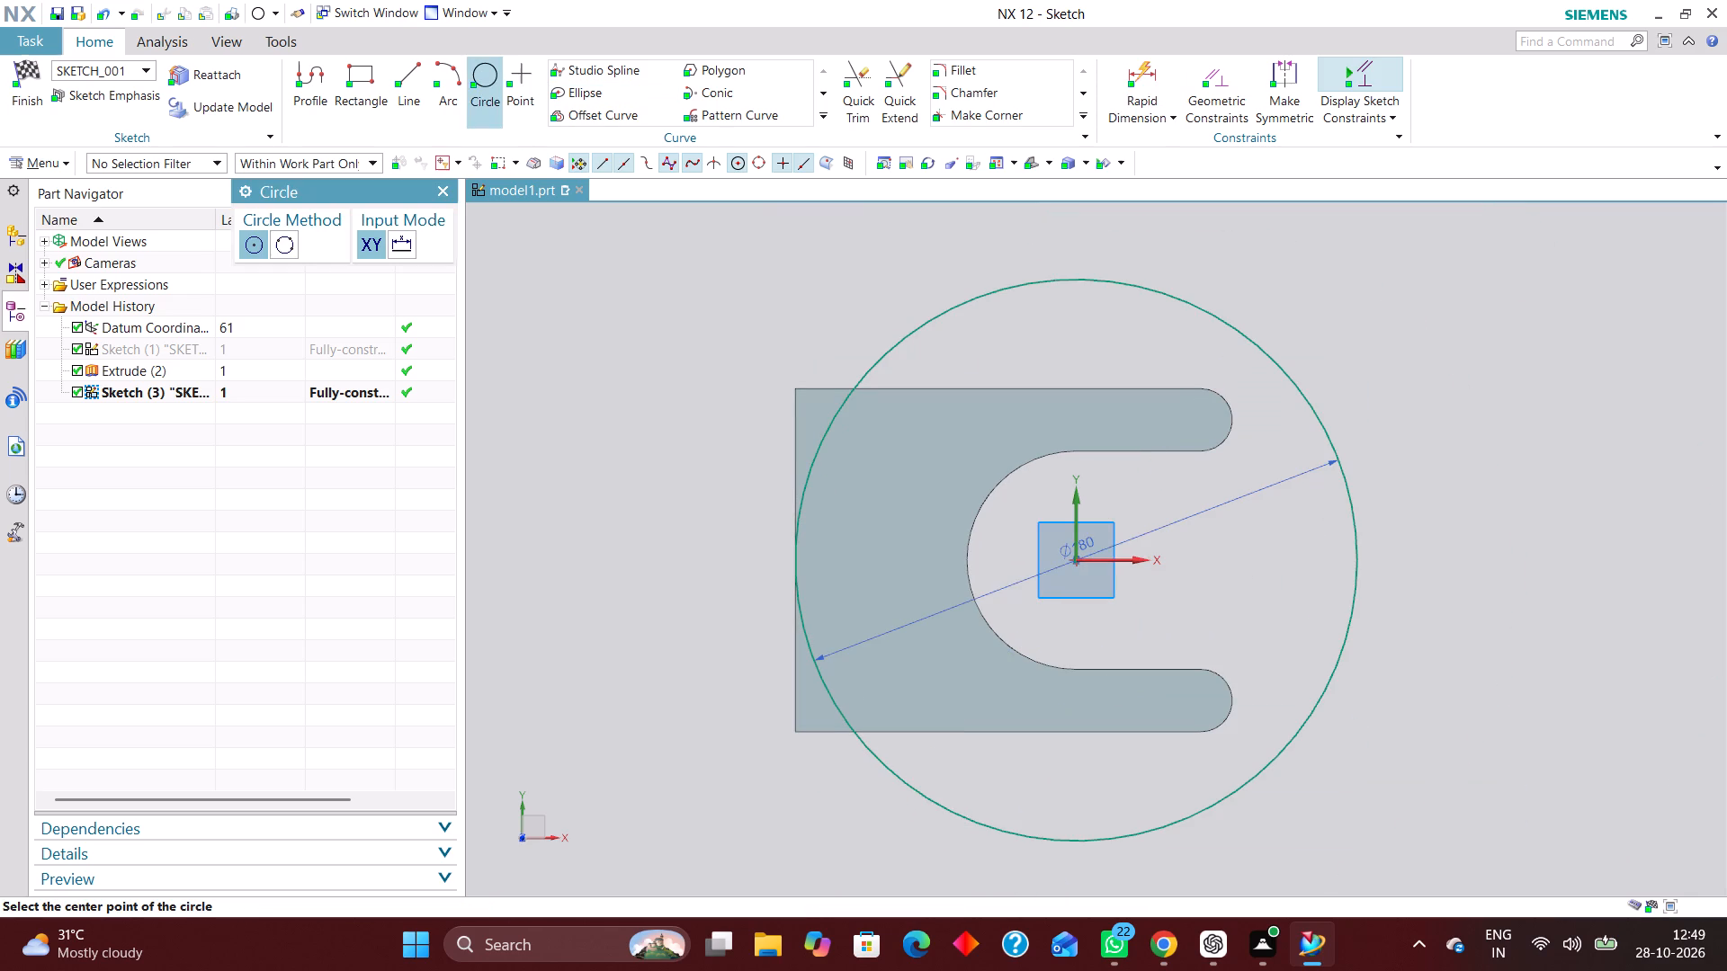
pyautogui.click(1077, 563)
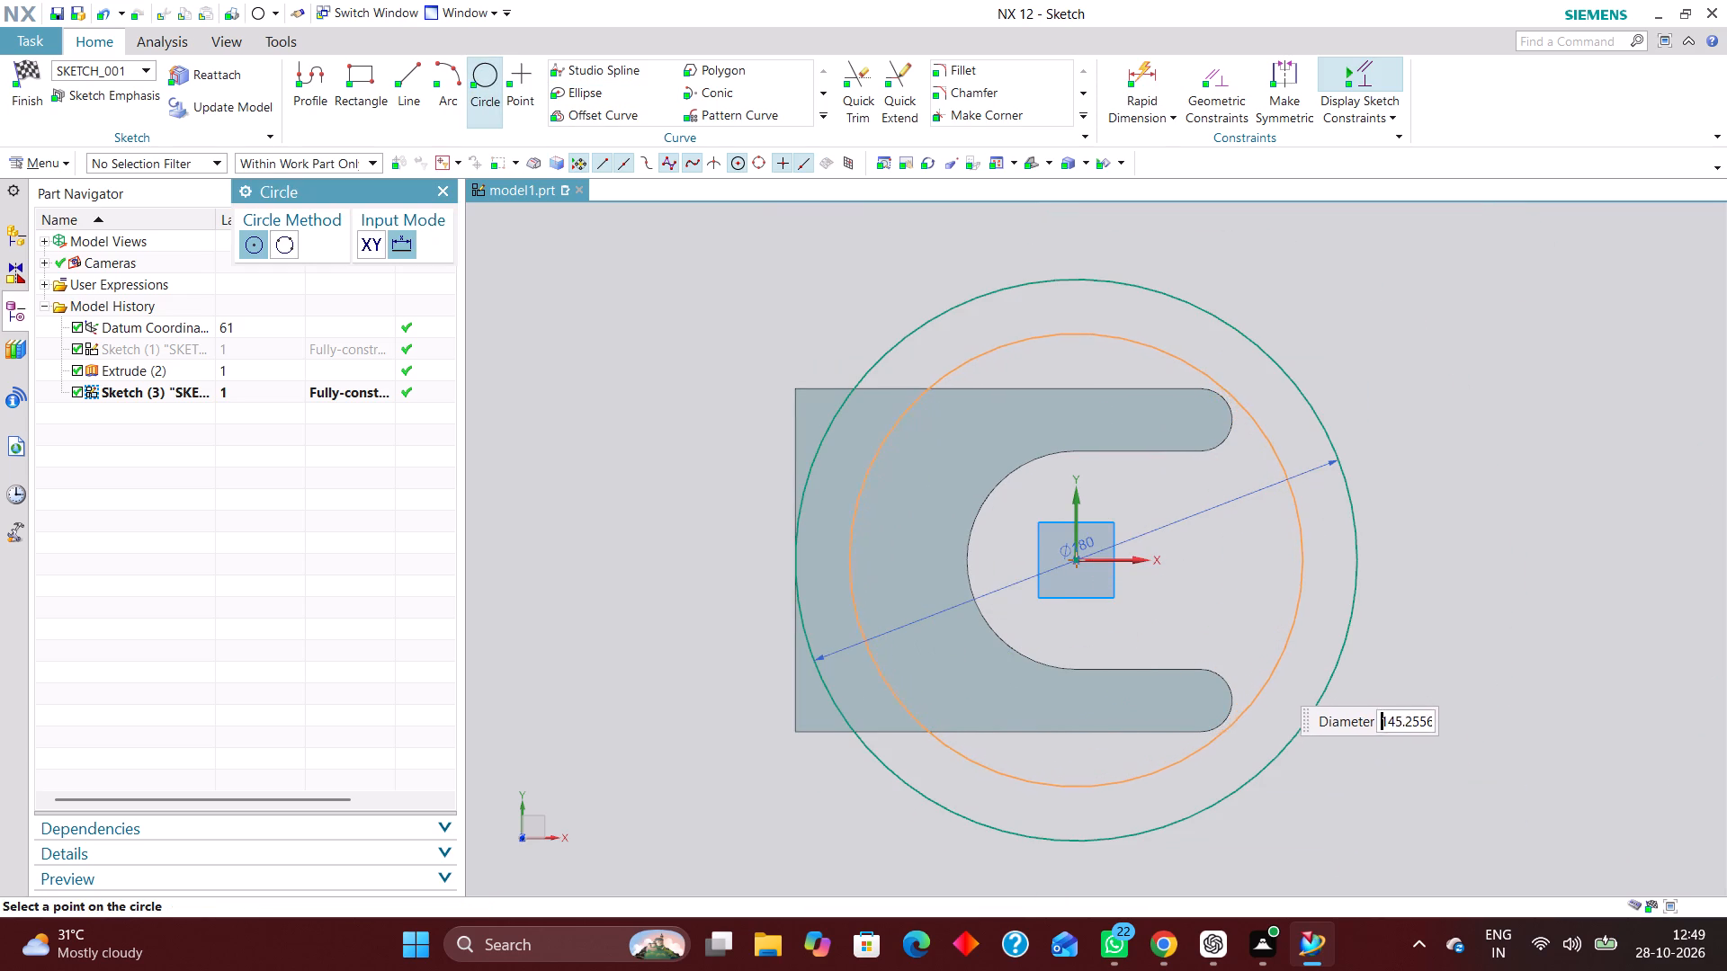
pyautogui.press('1')
pyautogui.press('4')
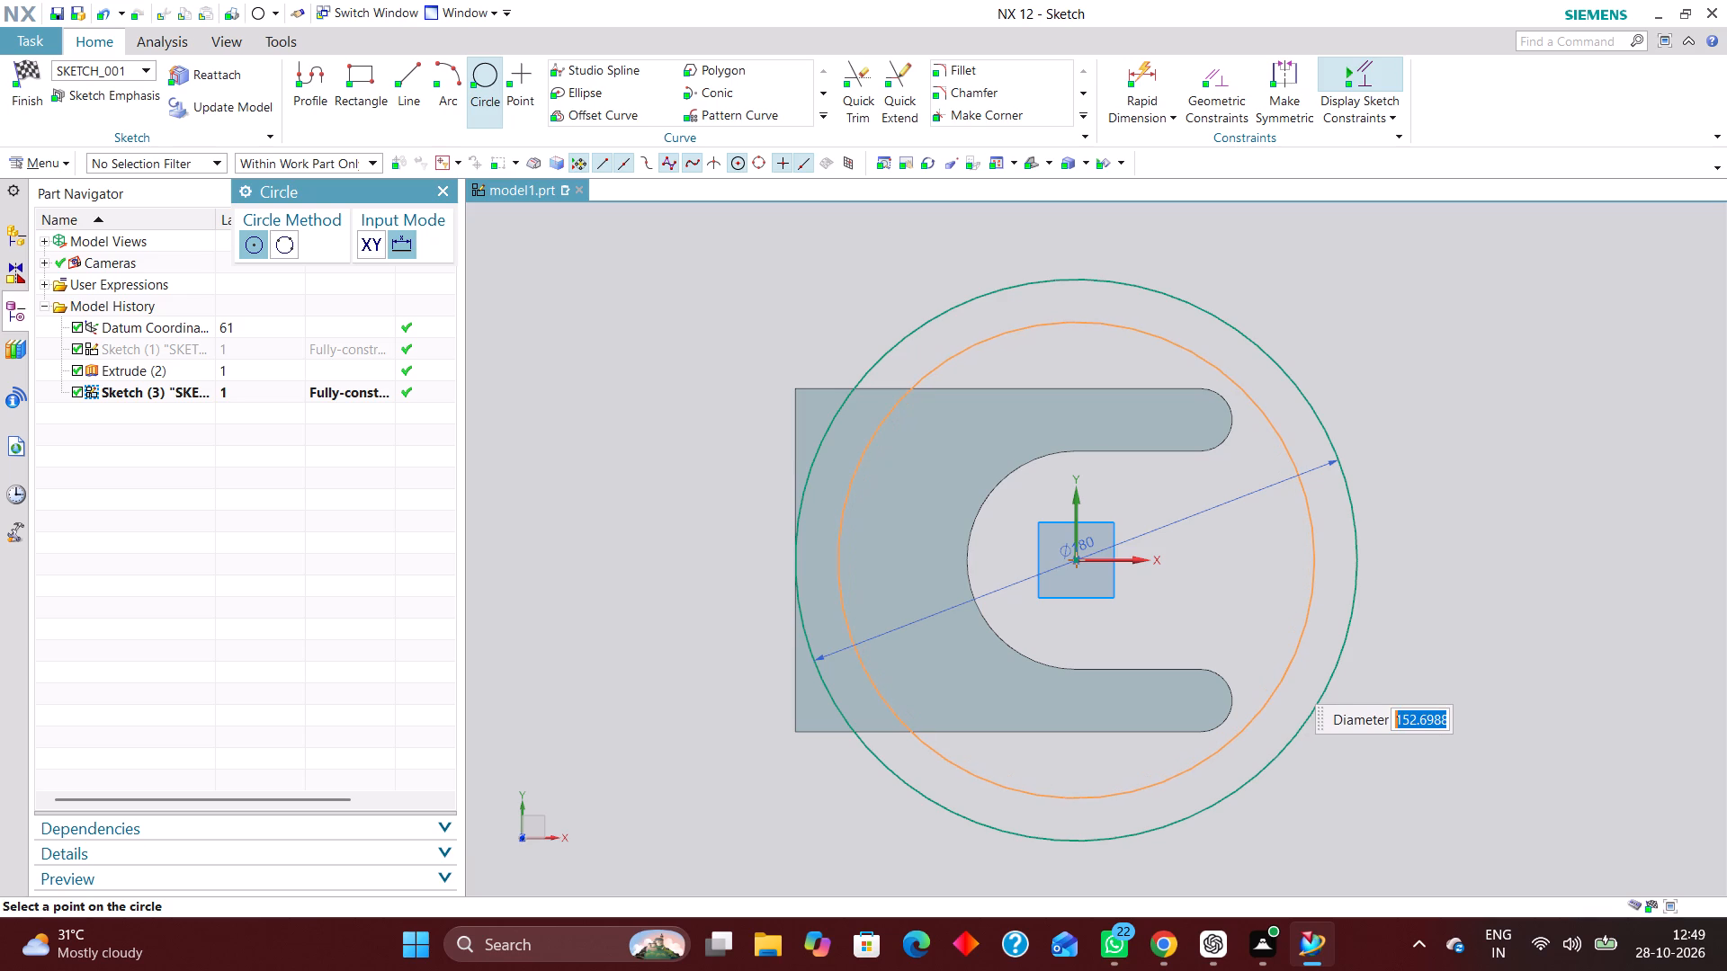
pyautogui.write('140')
pyautogui.press('Return')
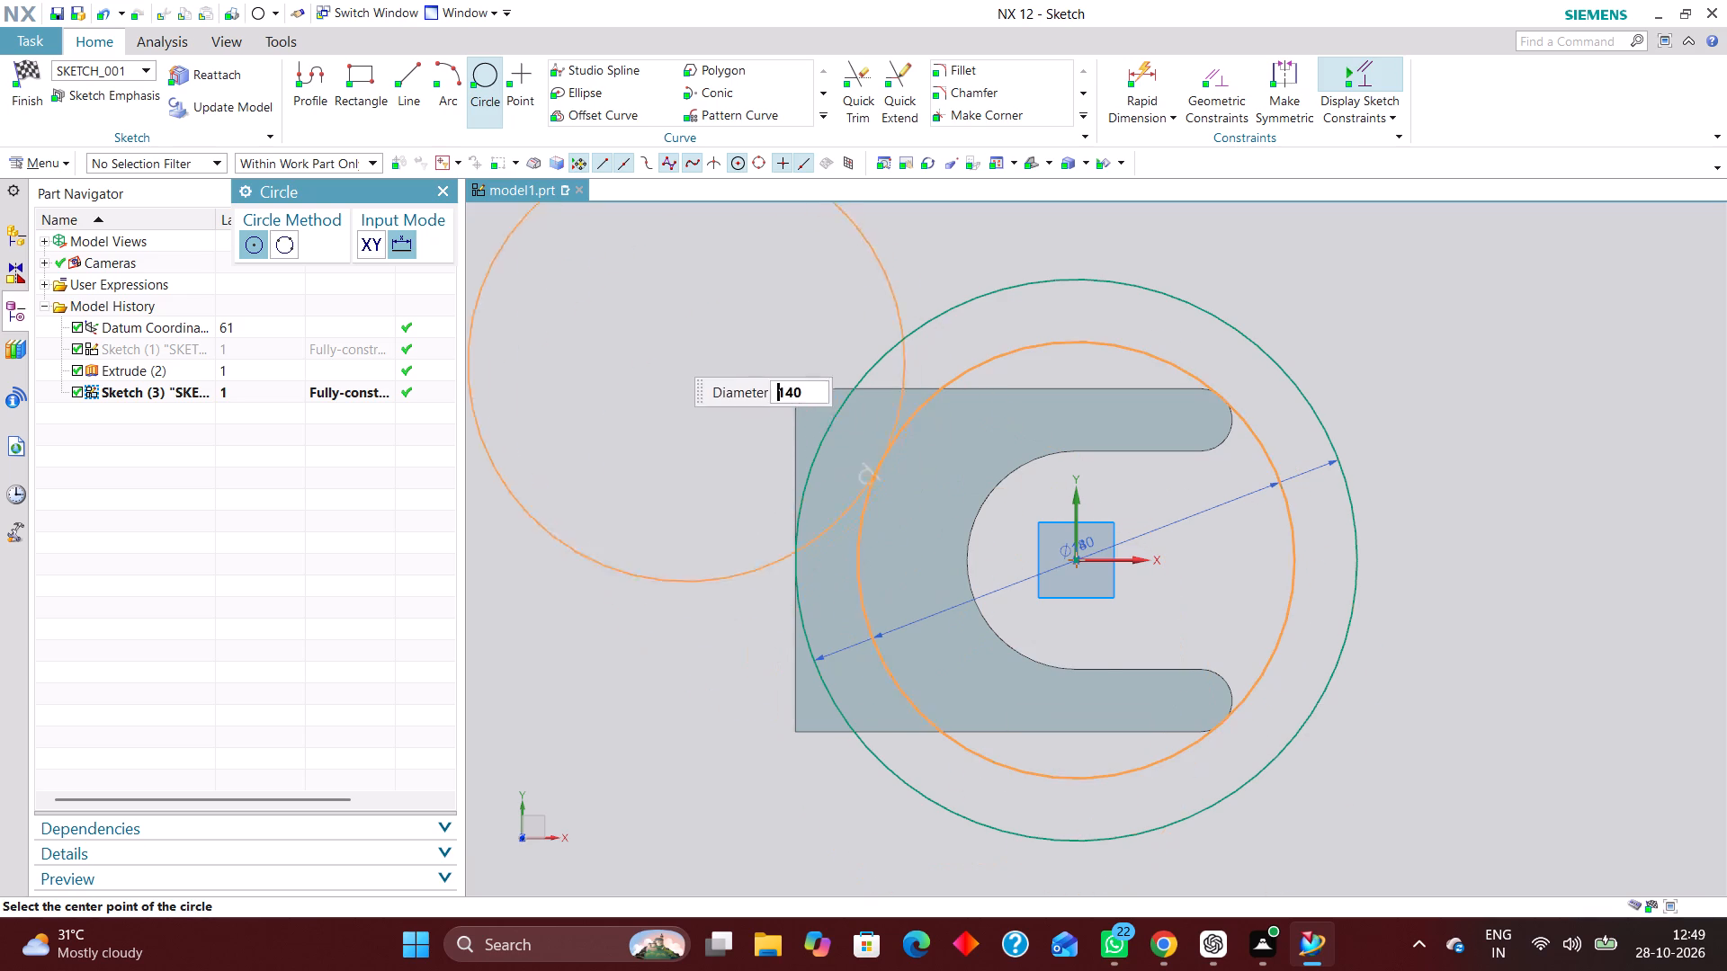
pyautogui.click(444, 191)
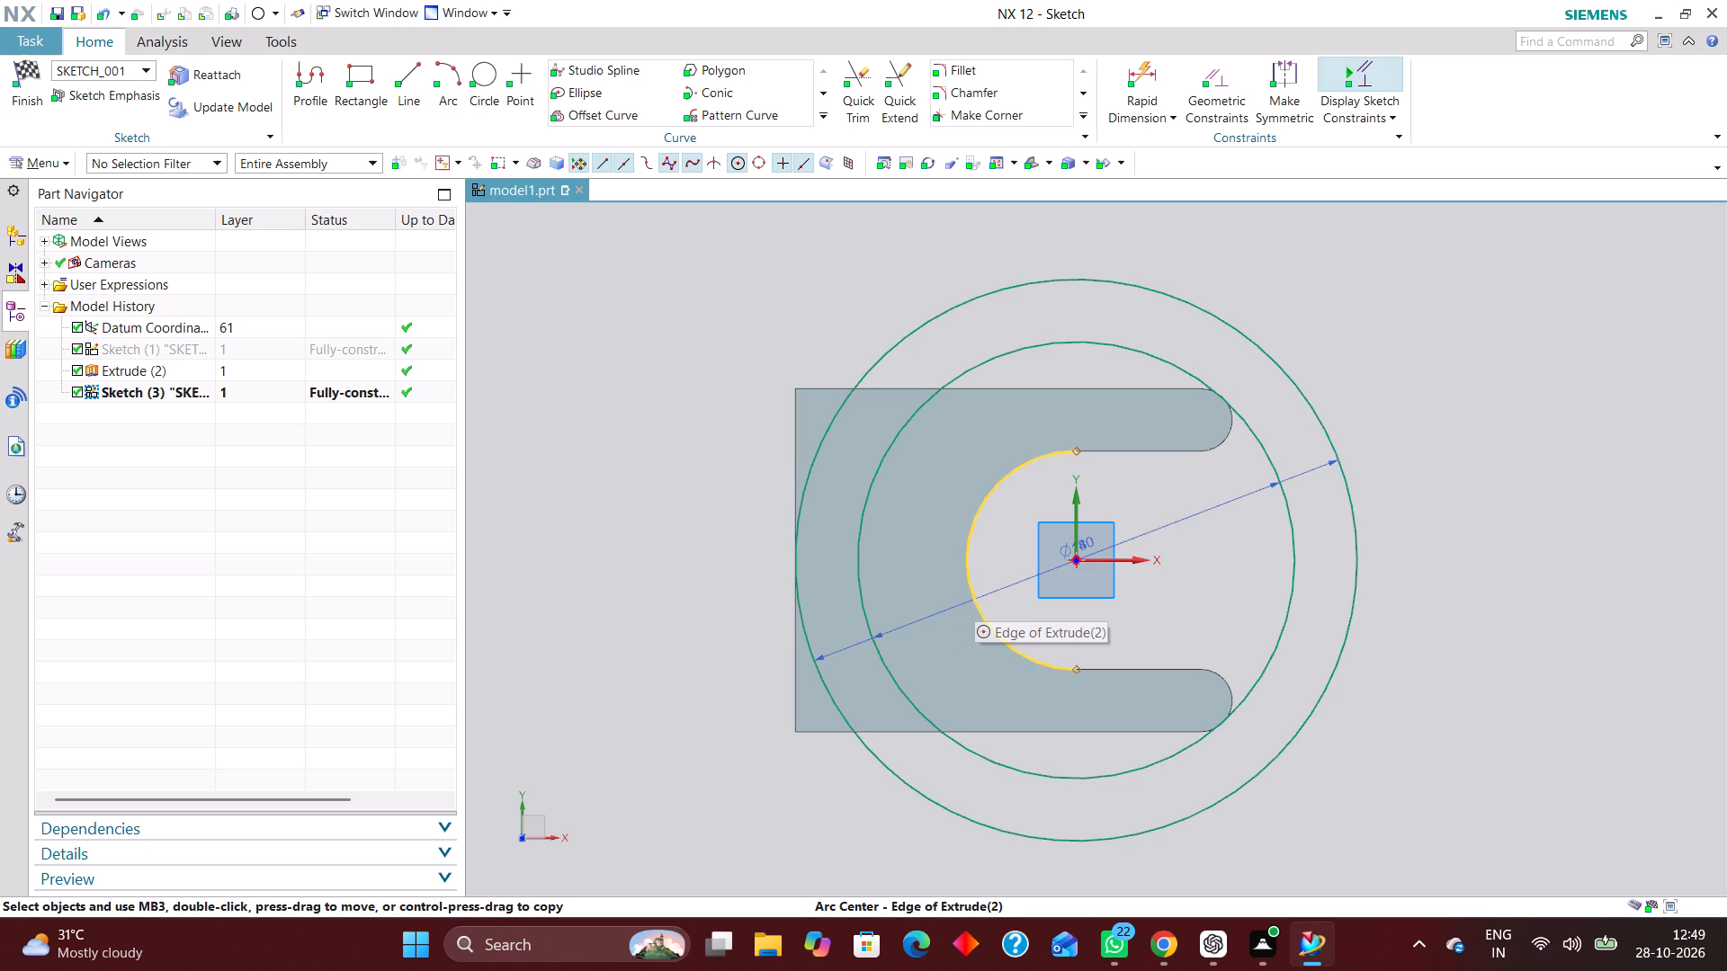
# Draw two lines from the origin past the outer circle, one to the upper left at about 37° to the X axis, one to the lower left.
pyautogui.click(414, 77)
pyautogui.click(1076, 557)
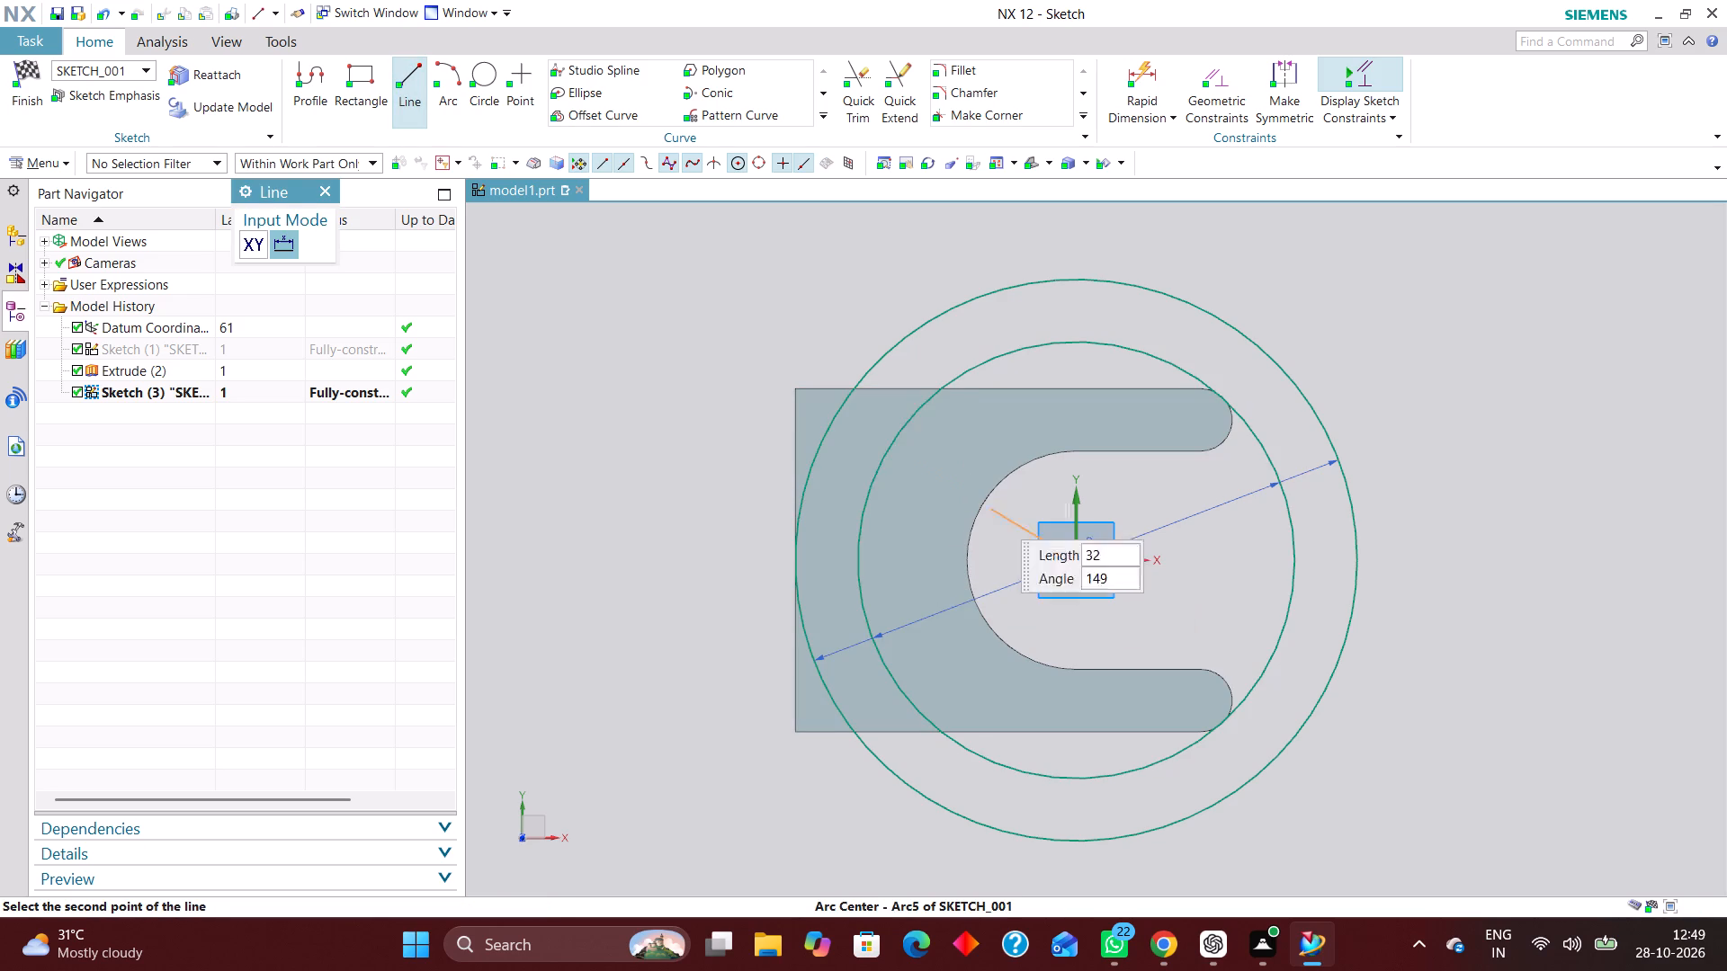
pyautogui.click(693, 276)
pyautogui.click(1078, 558)
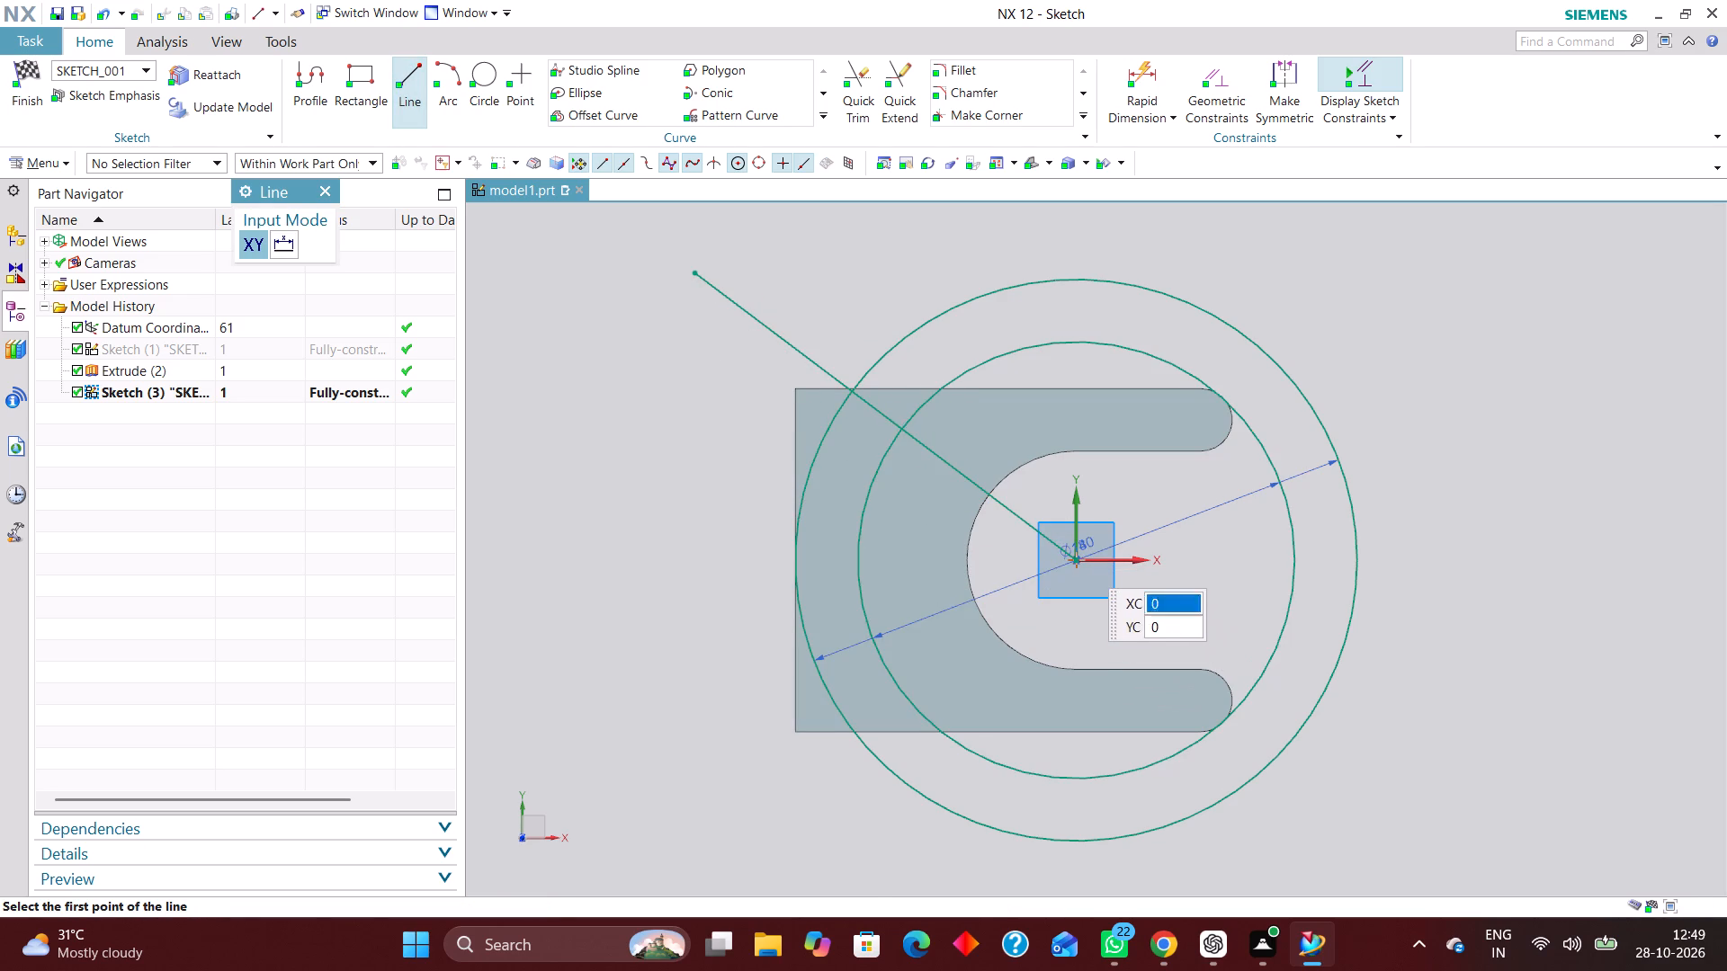
pyautogui.click(758, 859)
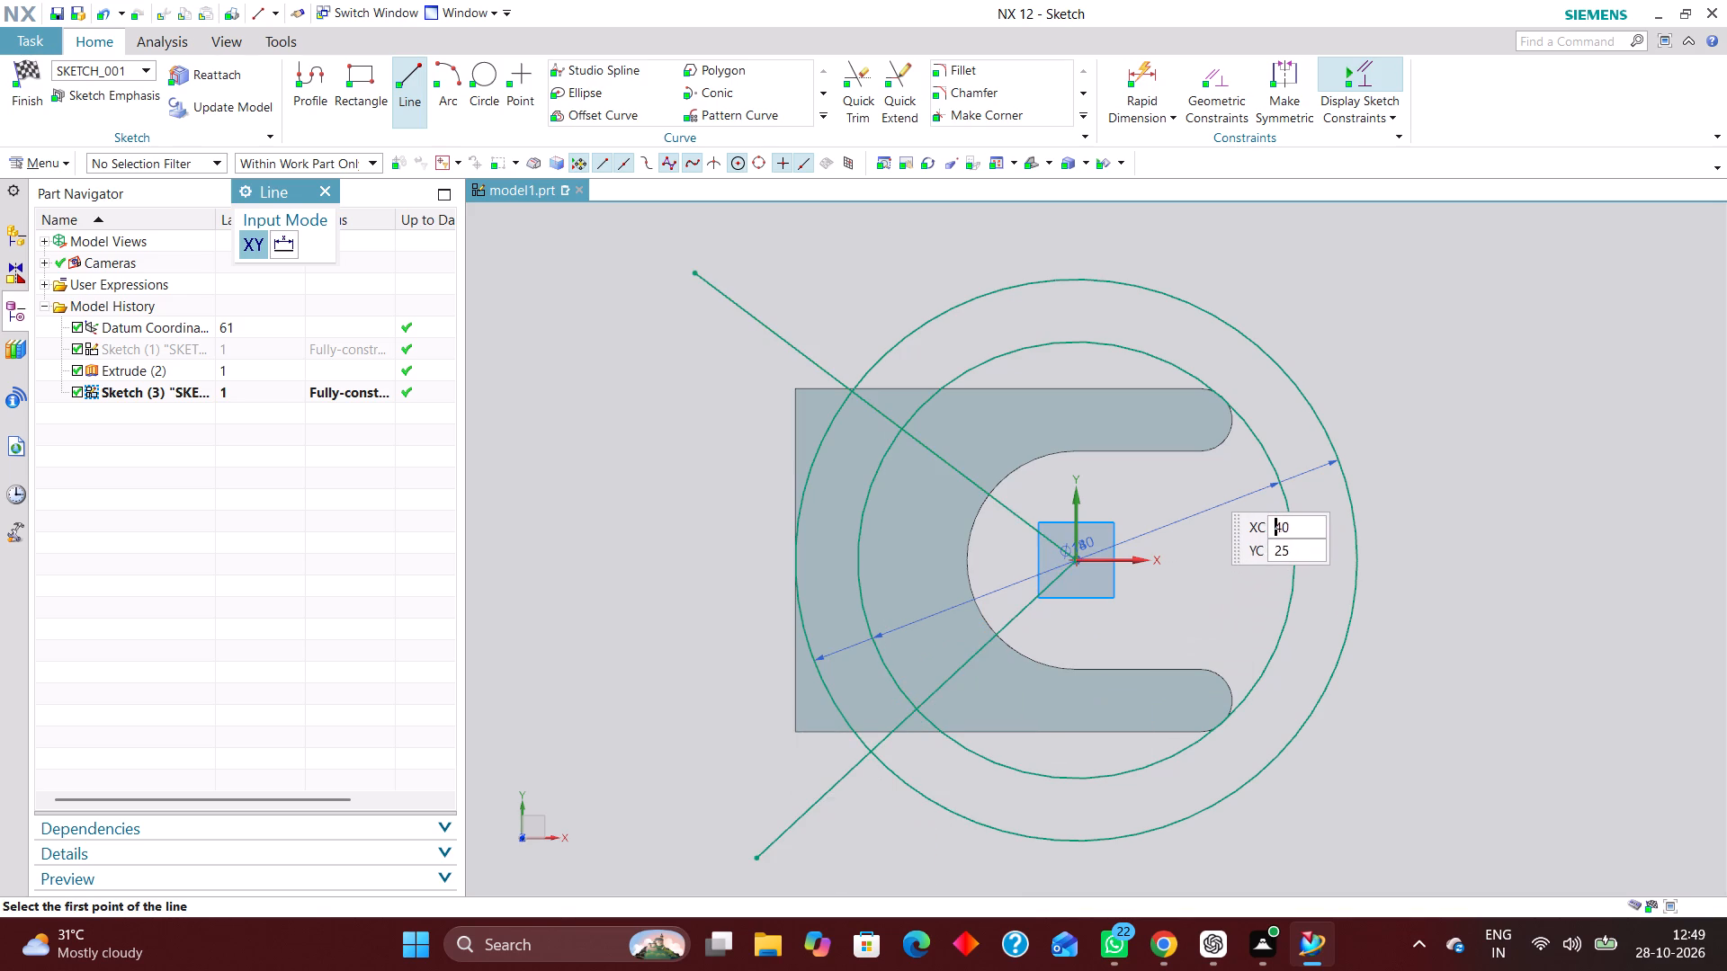
# Add a 30° angular dimension between the upper slanted line and the X axis.
pyautogui.click(1152, 62)
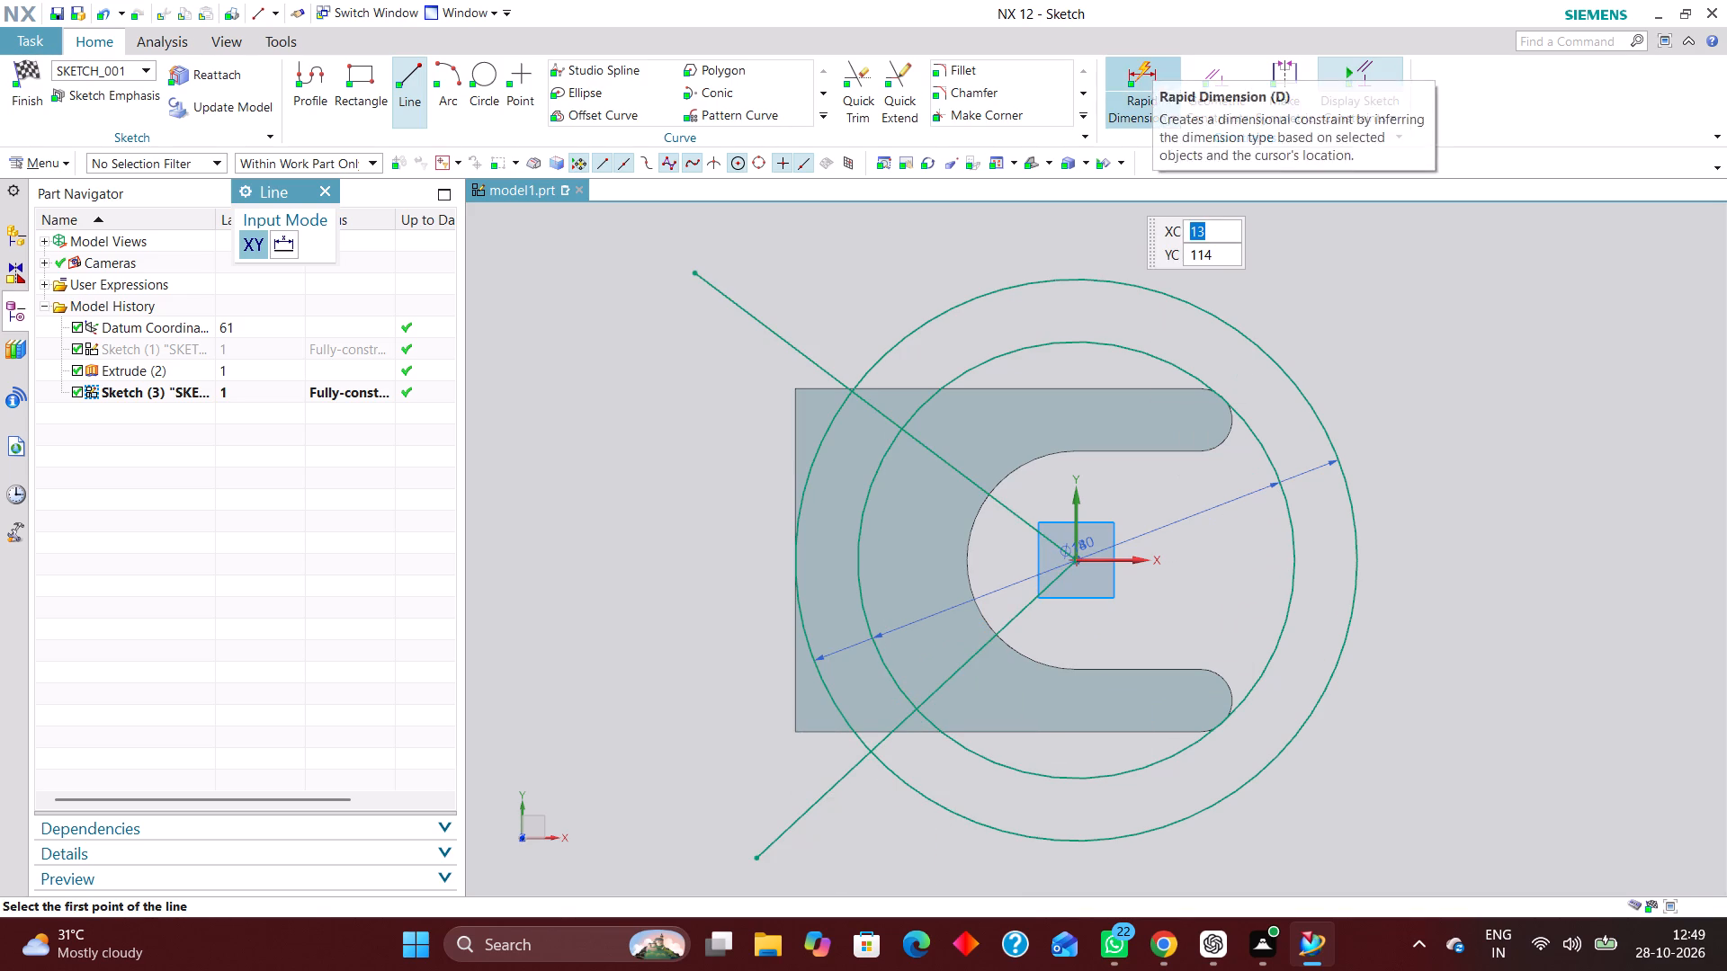
pyautogui.click(470, 443)
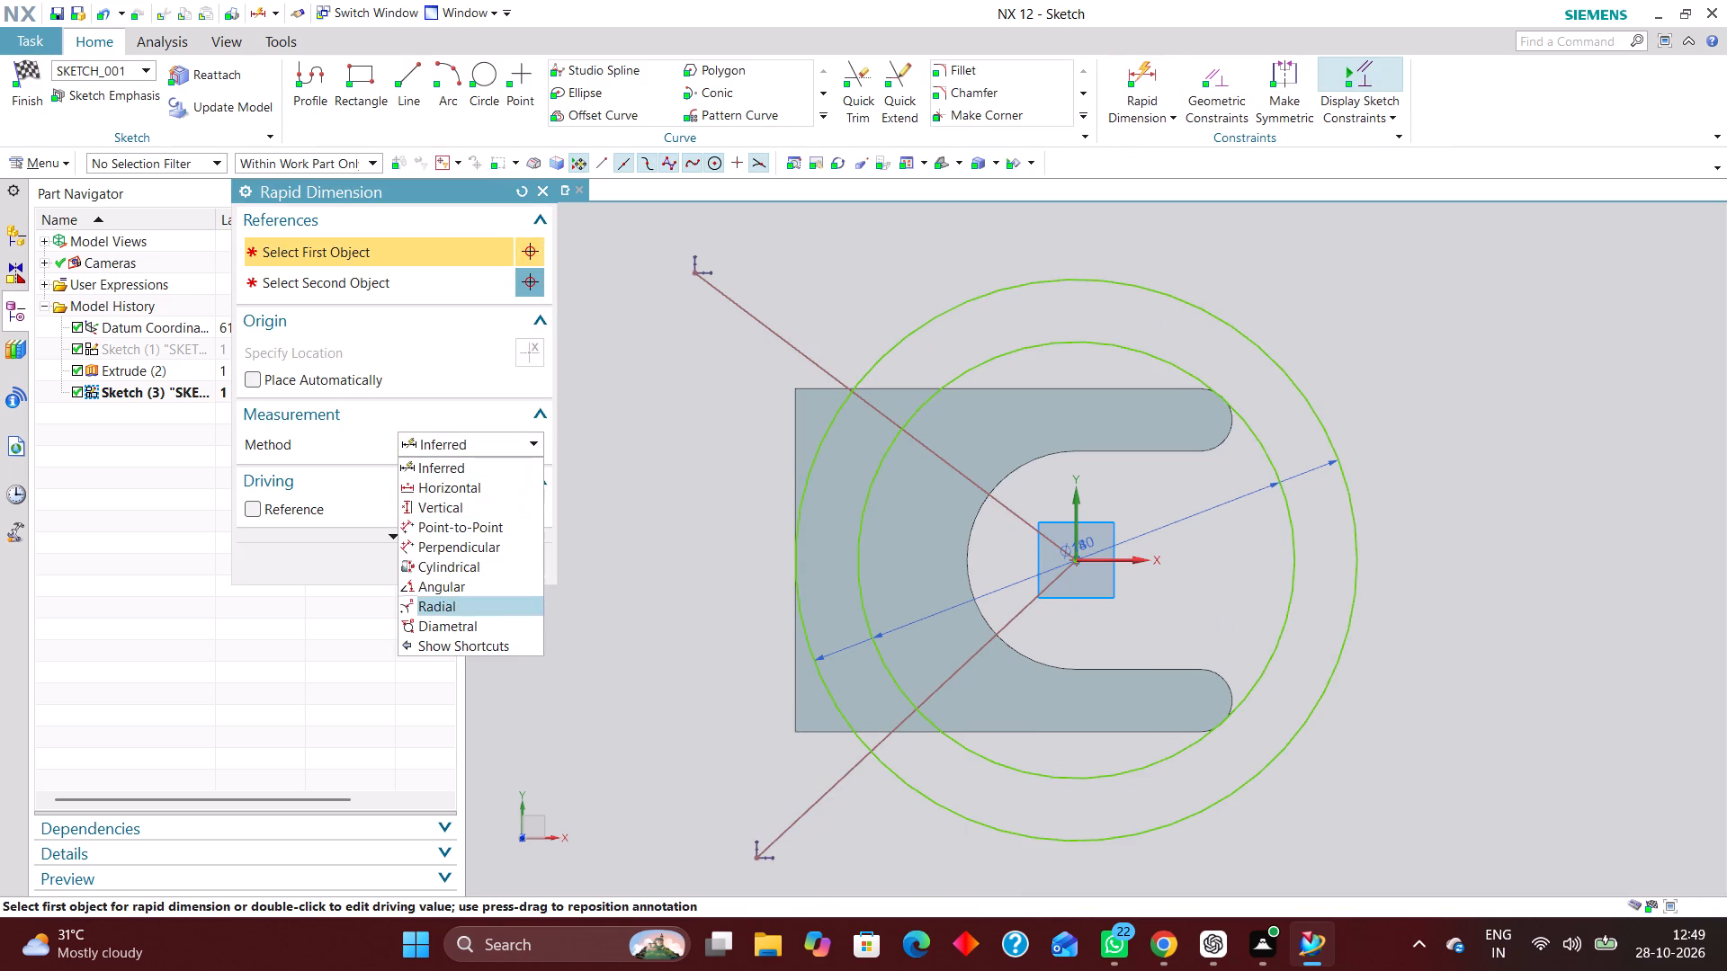
pyautogui.click(478, 586)
pyautogui.click(789, 349)
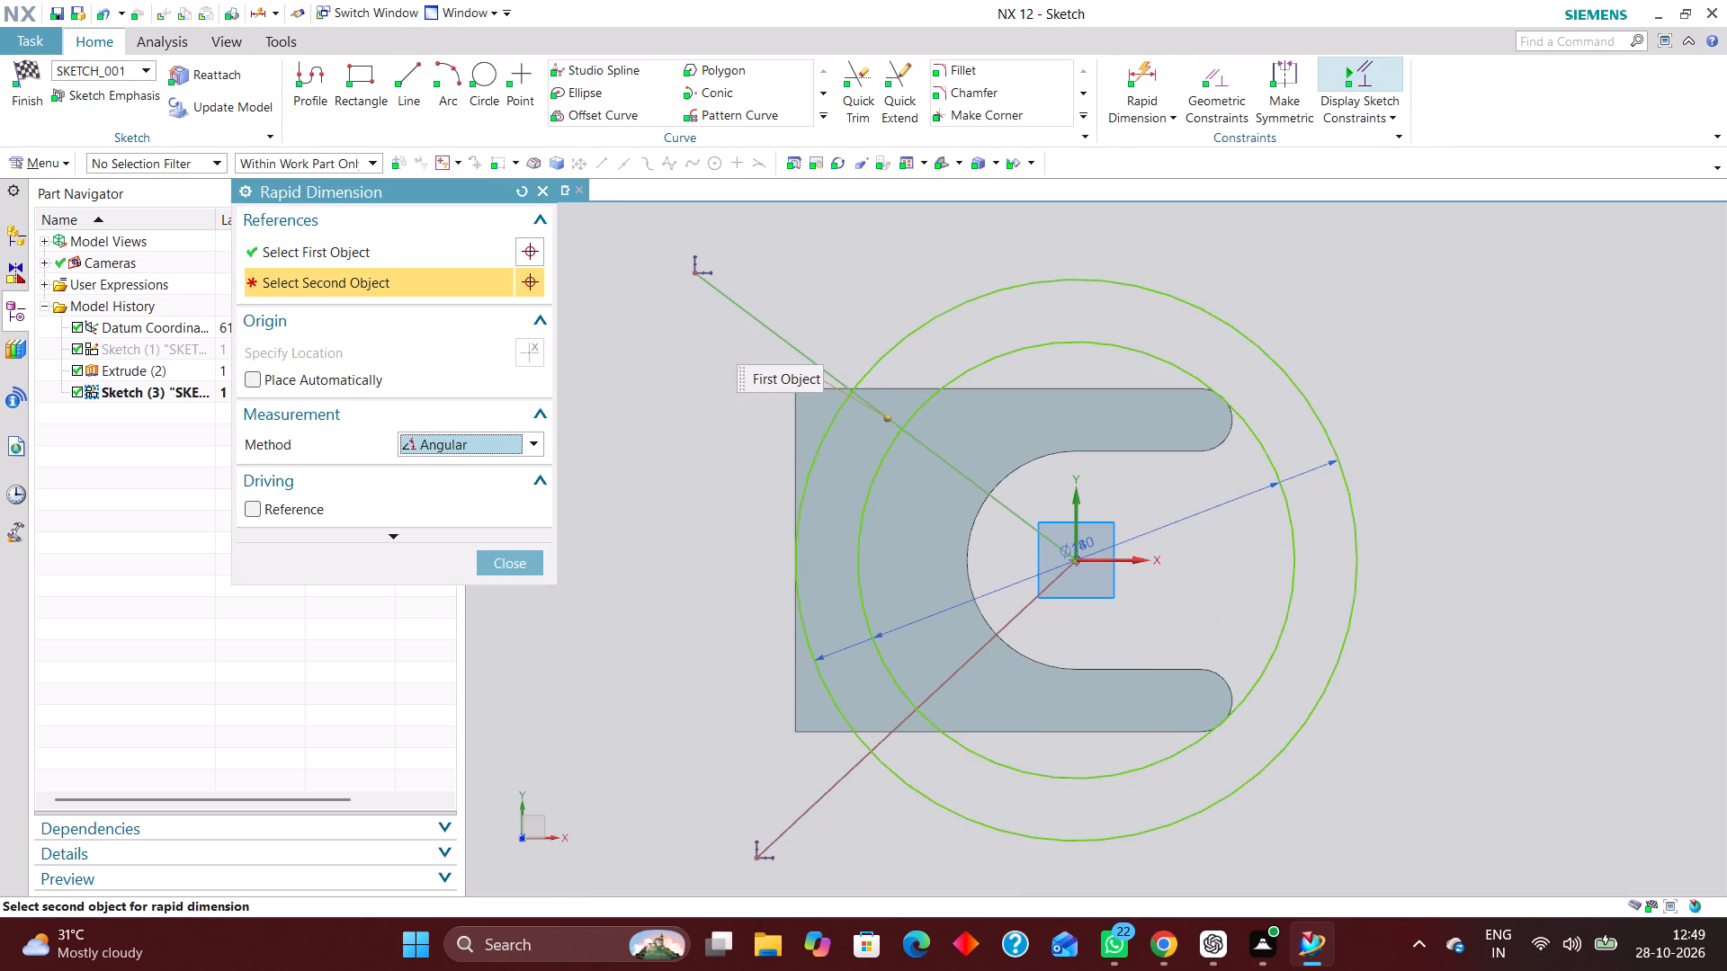
pyautogui.click(1141, 562)
pyautogui.click(634, 428)
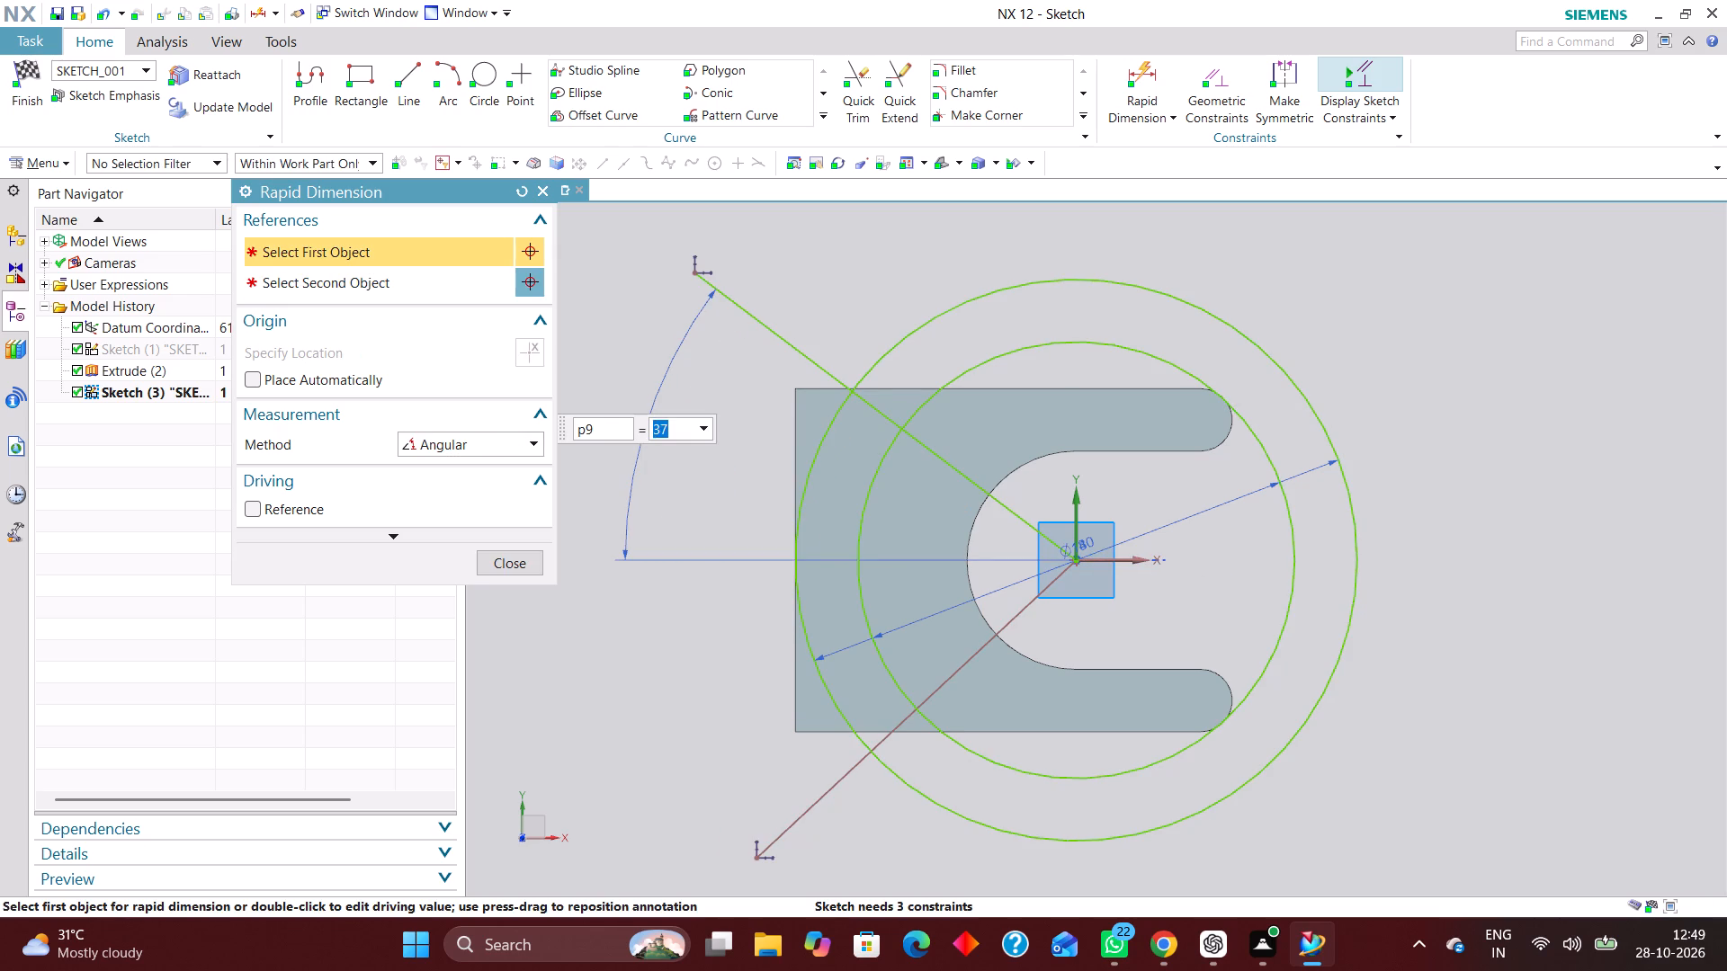
pyautogui.write('30')
pyautogui.press('Return')
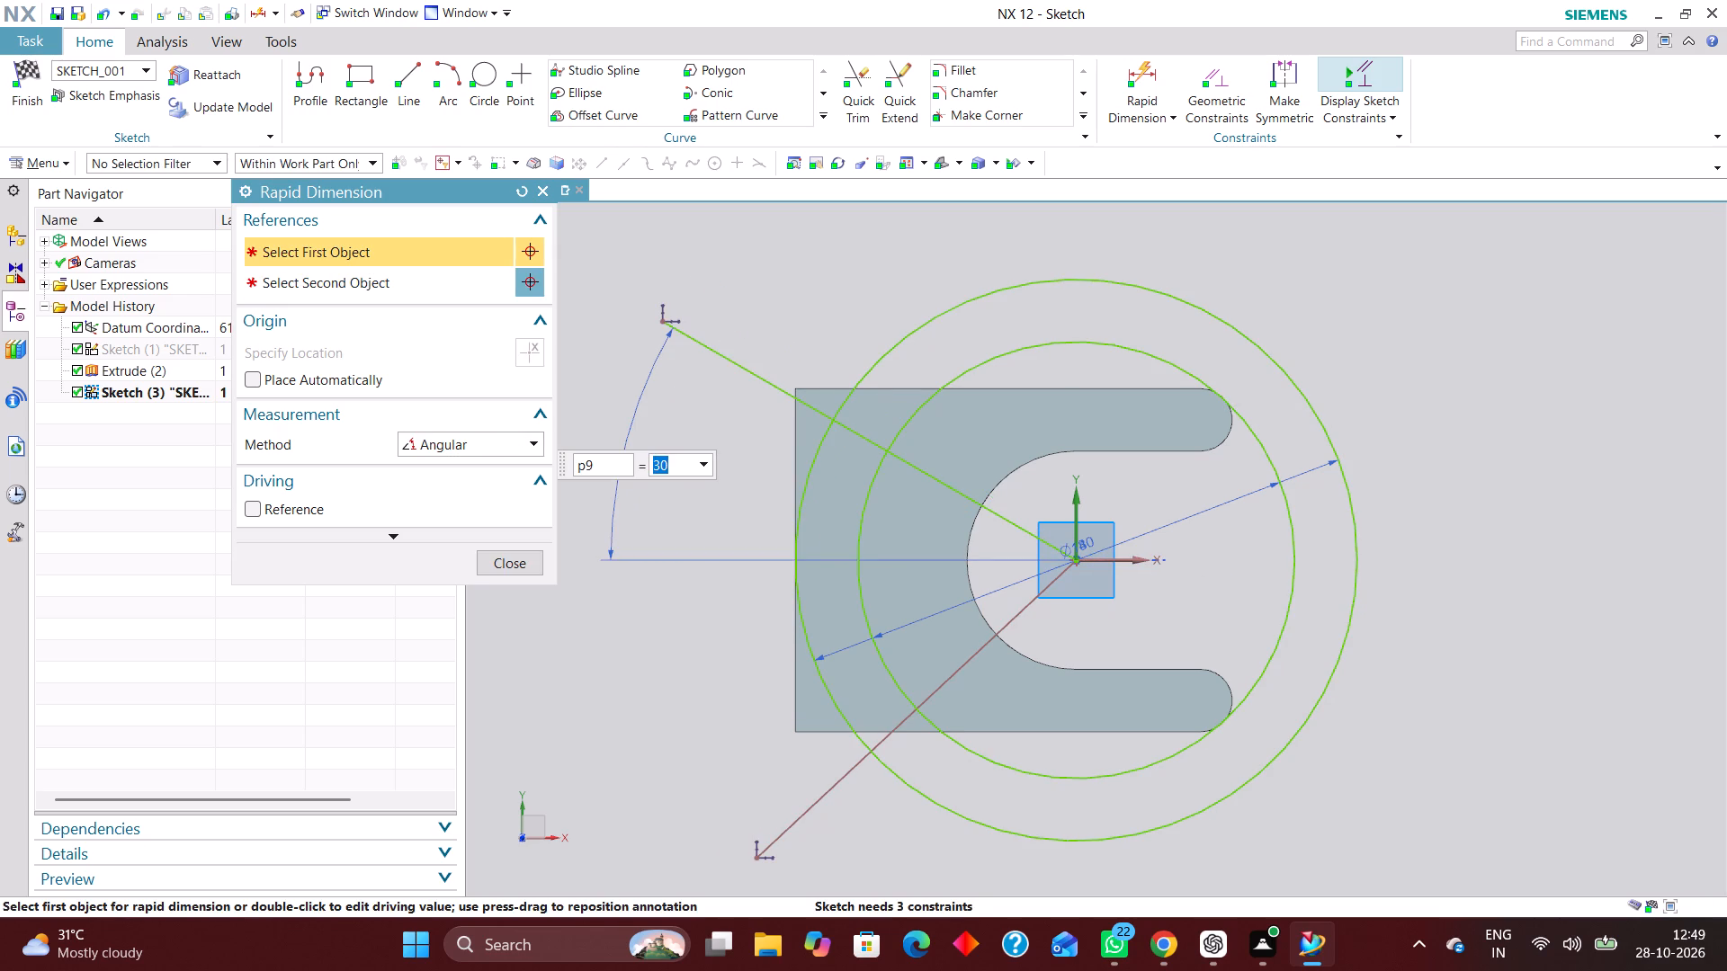
# Add a 30° angular dimension between the lower slanted line and the X axis.
pyautogui.click(1120, 561)
pyautogui.click(807, 812)
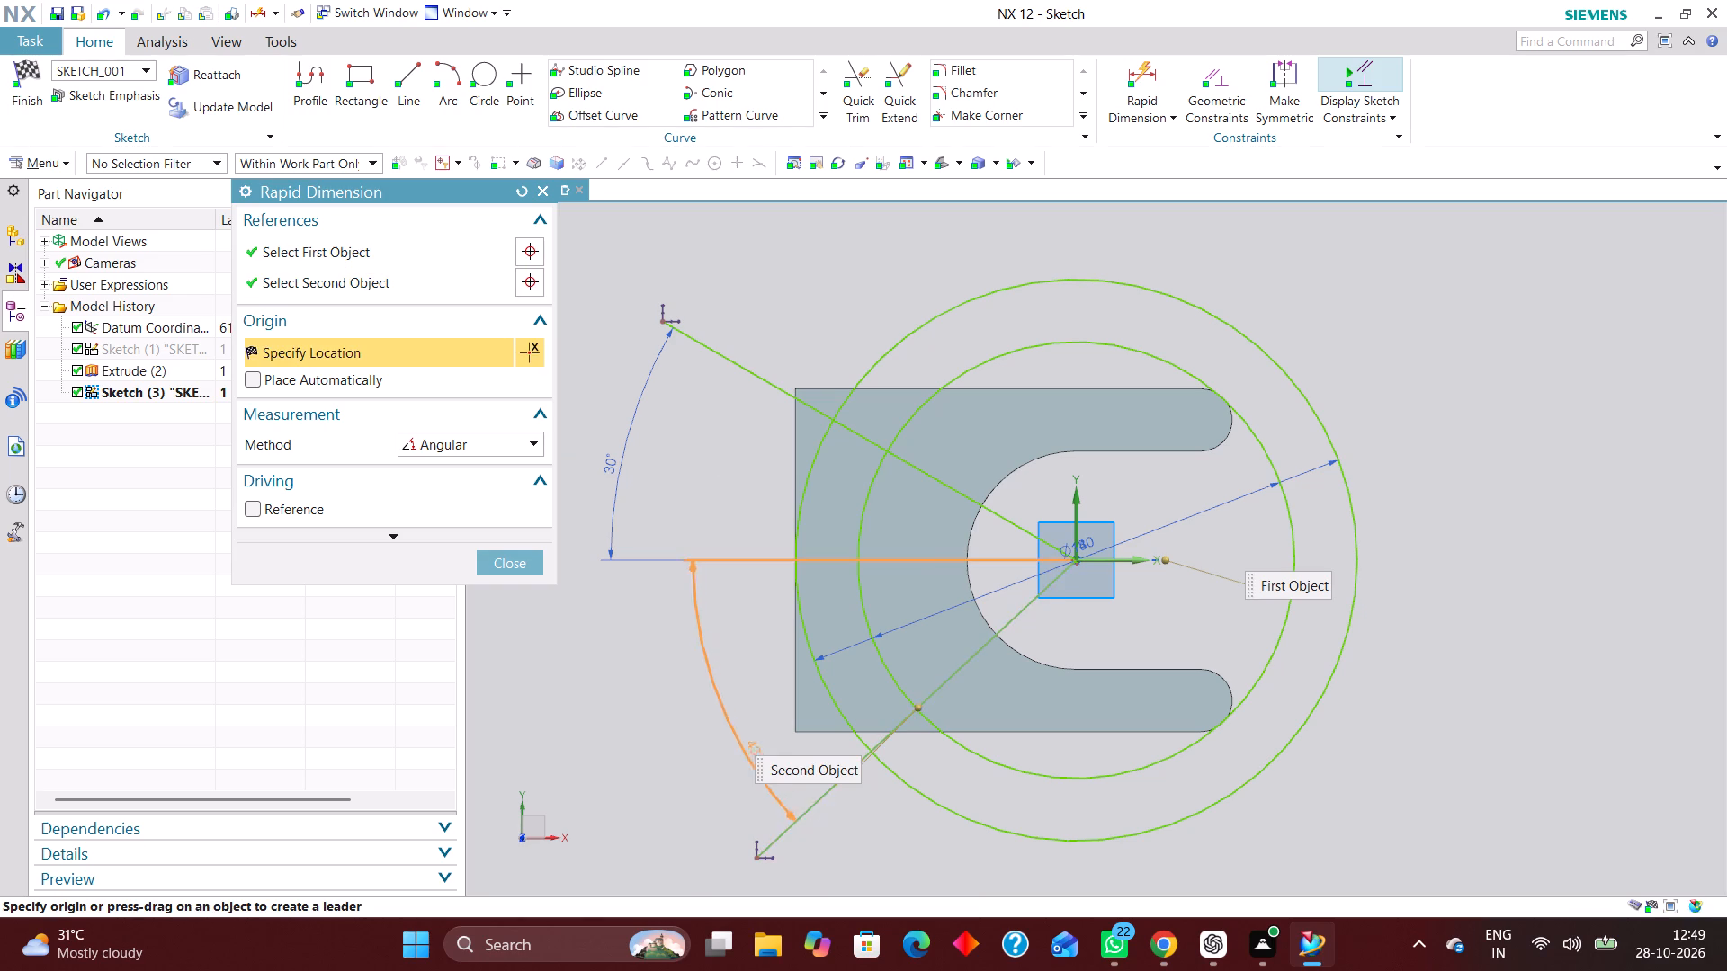
pyautogui.scroll(-3, 792, 592)
pyautogui.click(638, 664)
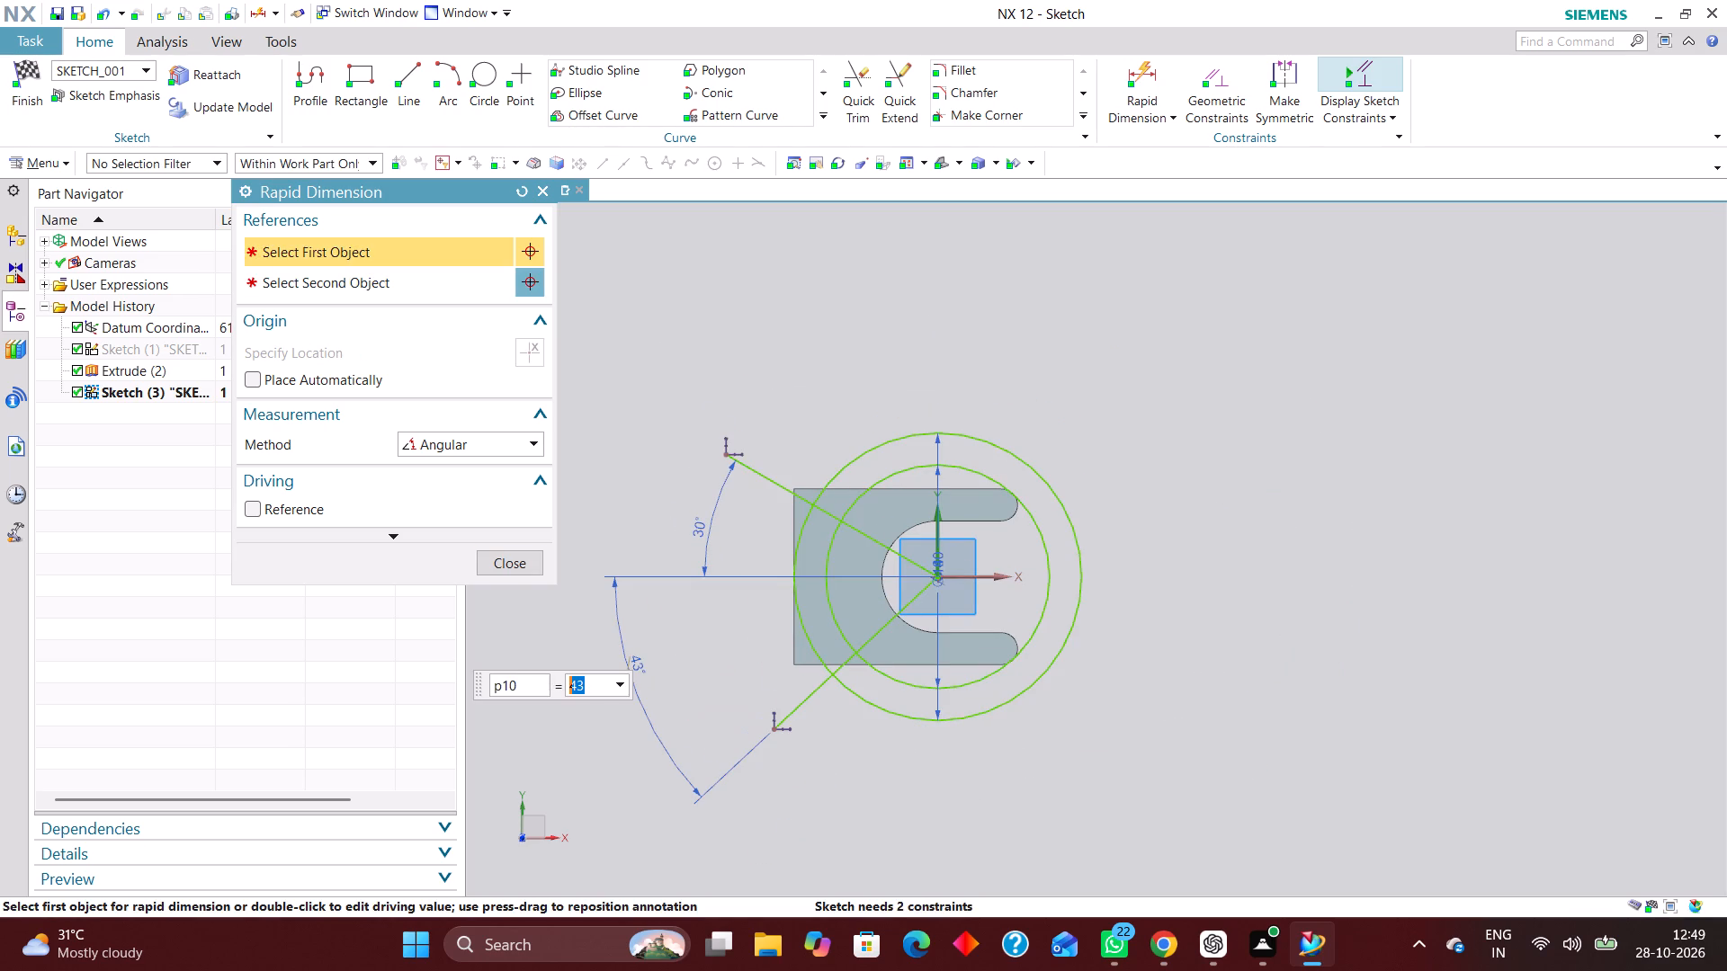
pyautogui.write('30')
pyautogui.press('Return')
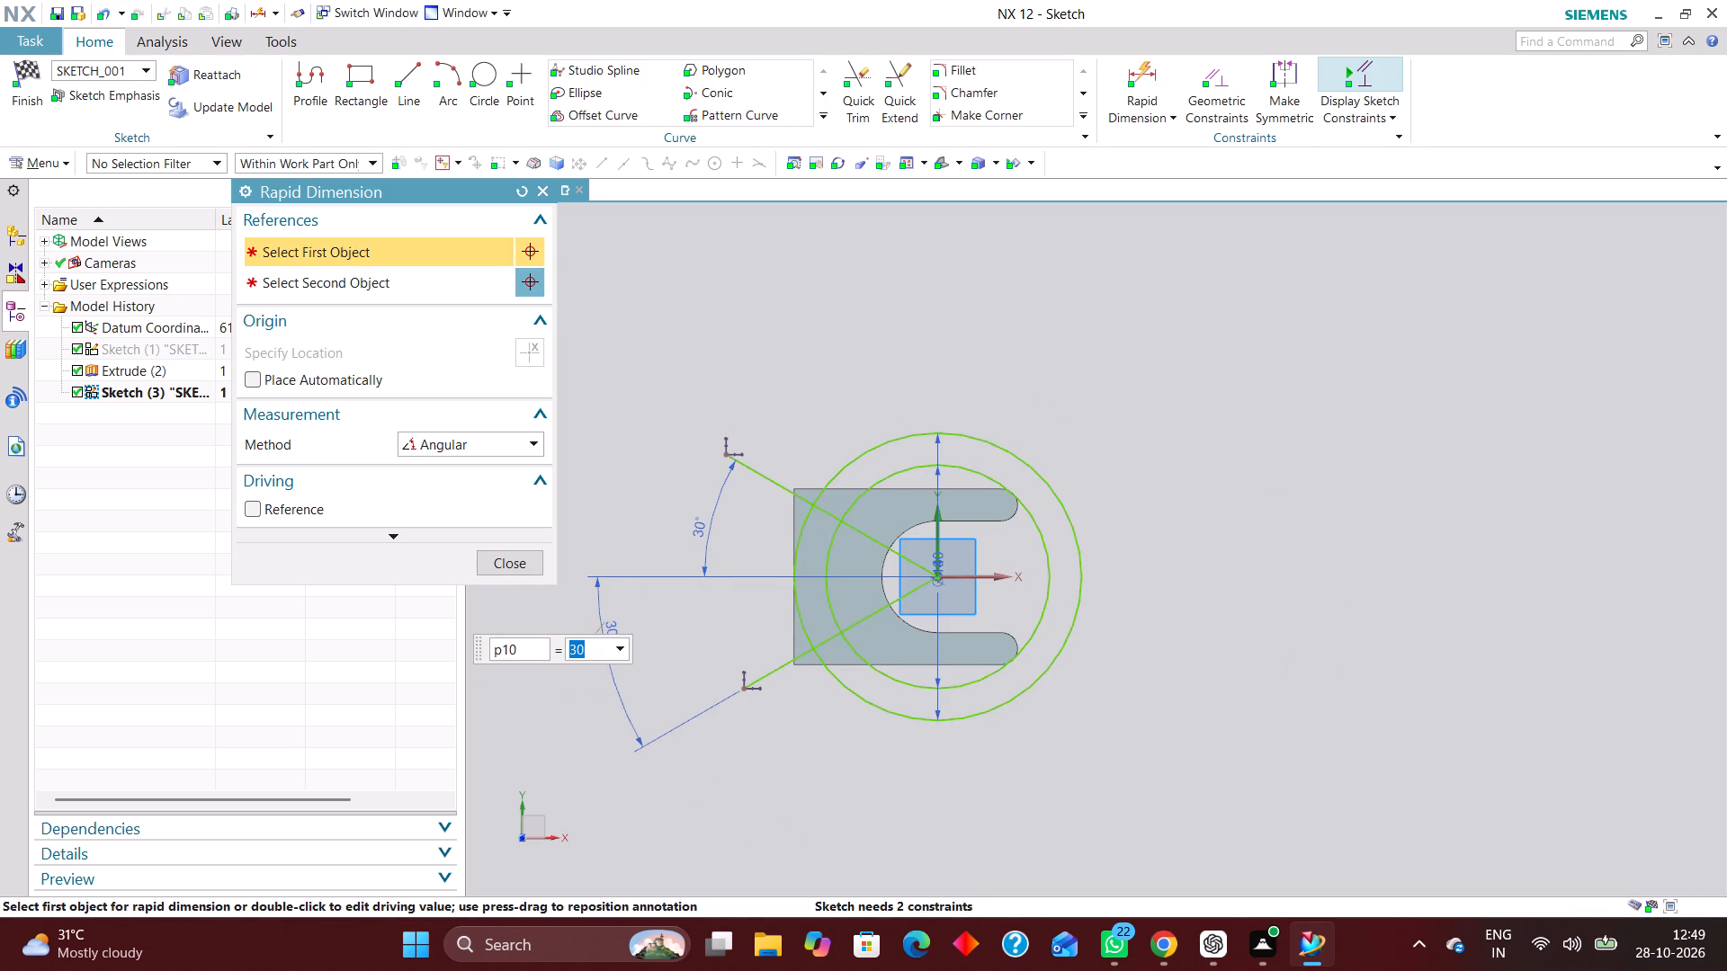
pyautogui.click(510, 557)
# Draw two loose circles outside the plate, one above about 24 mm in diameter and one below about 32.5 mm.
pyautogui.scroll(4, 868, 605)
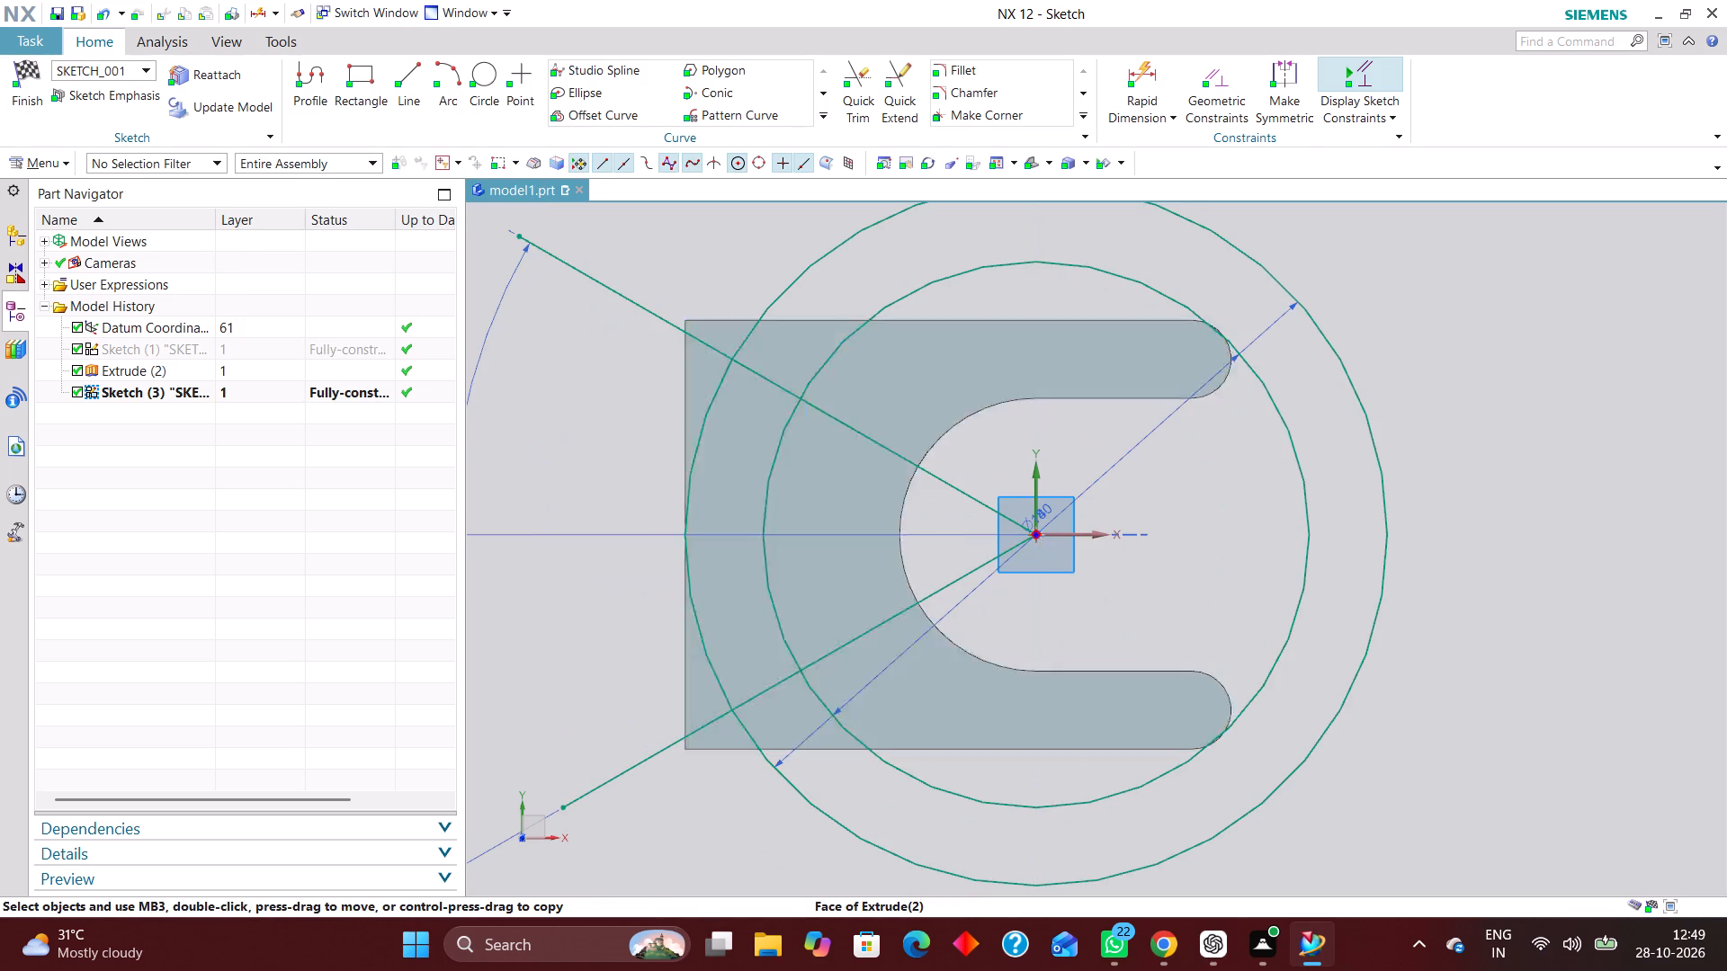
pyautogui.scroll(-2, 650, 625)
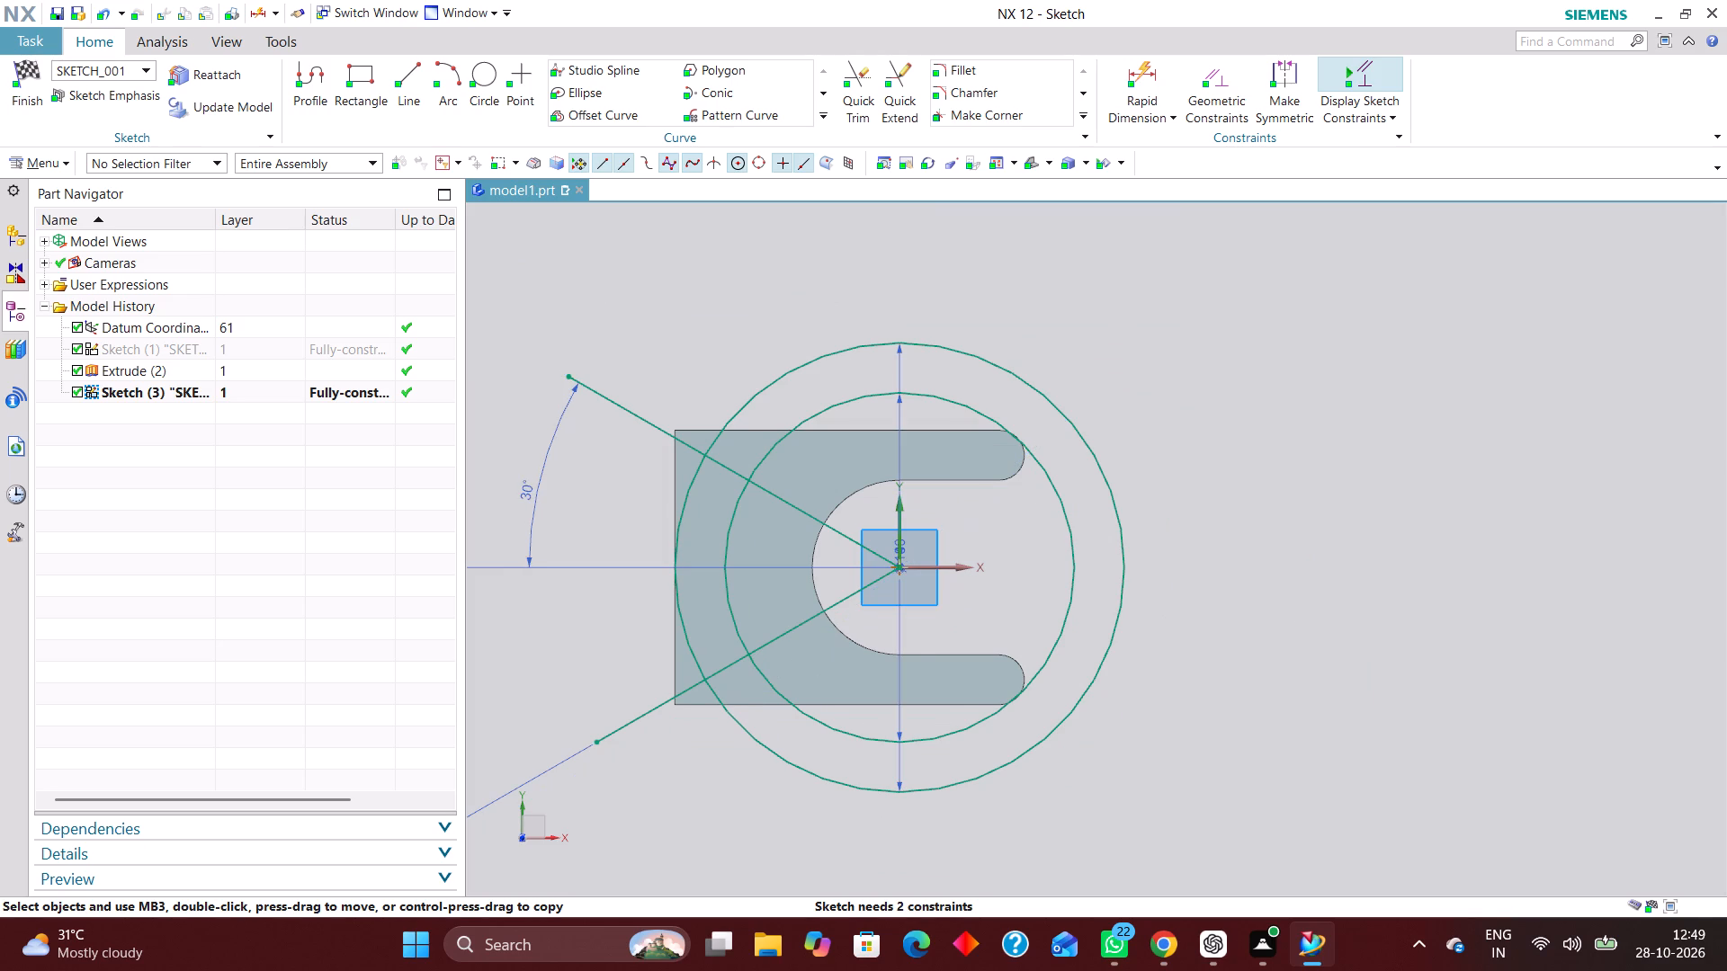
pyautogui.scroll(-1, 1142, 699)
pyautogui.scroll(1, 932, 497)
pyautogui.scroll(-1, 1201, 548)
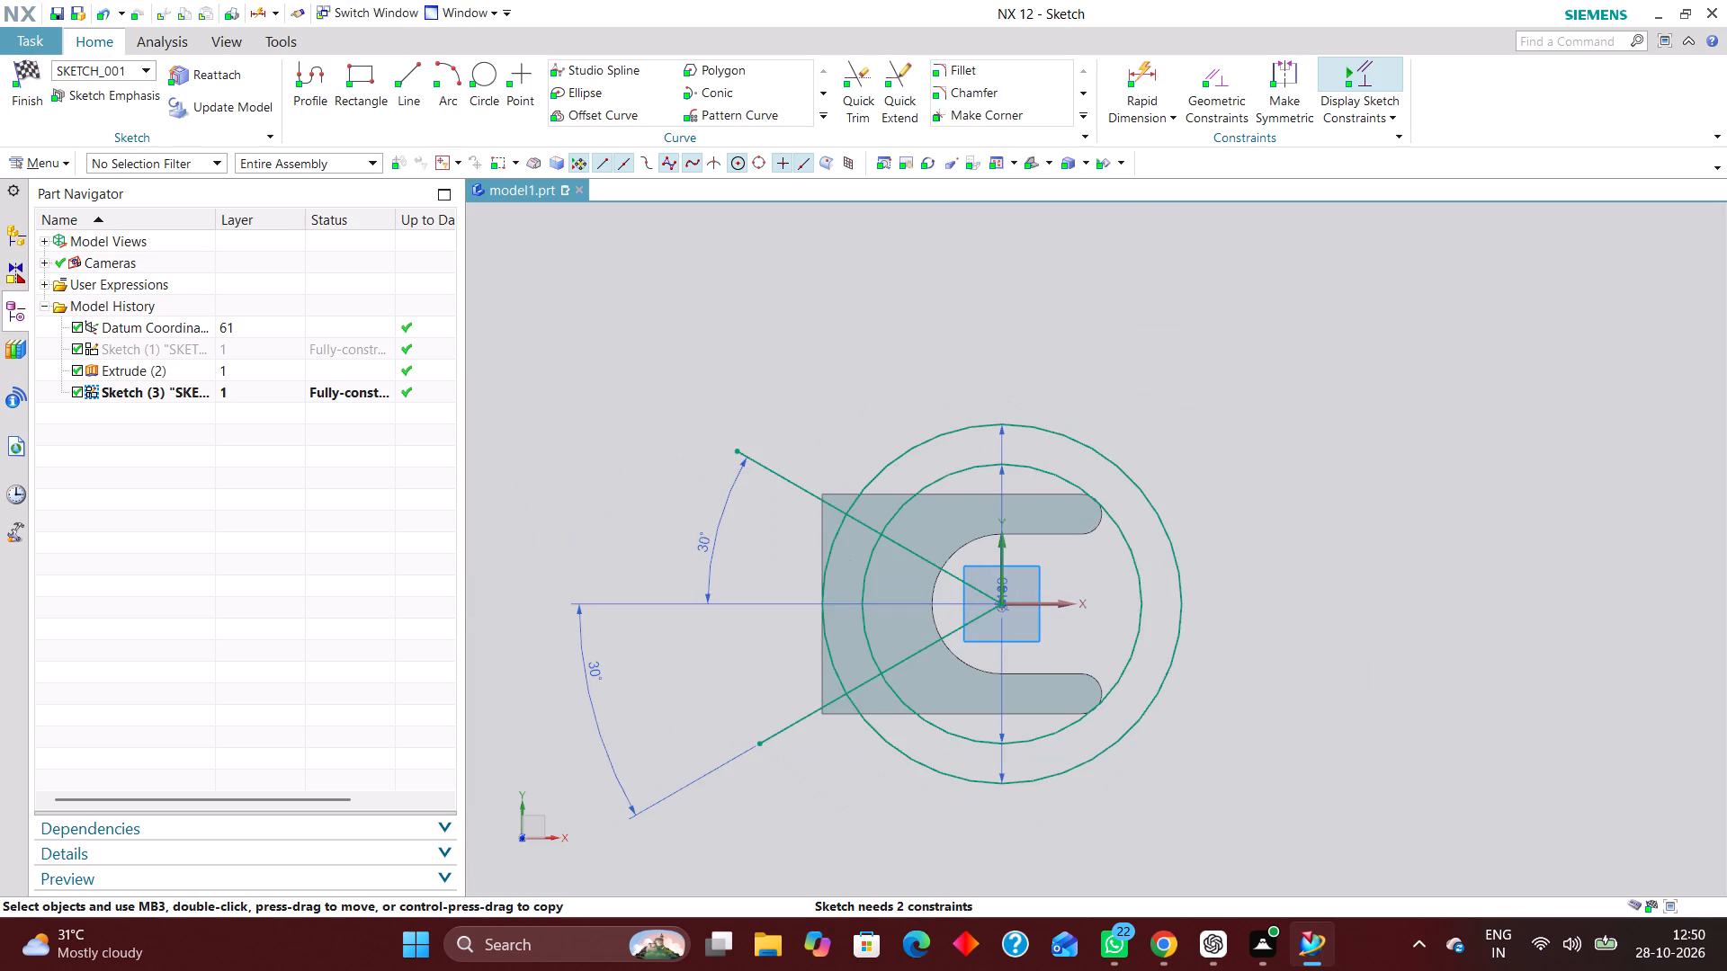
pyautogui.click(492, 76)
pyautogui.scroll(3, 885, 443)
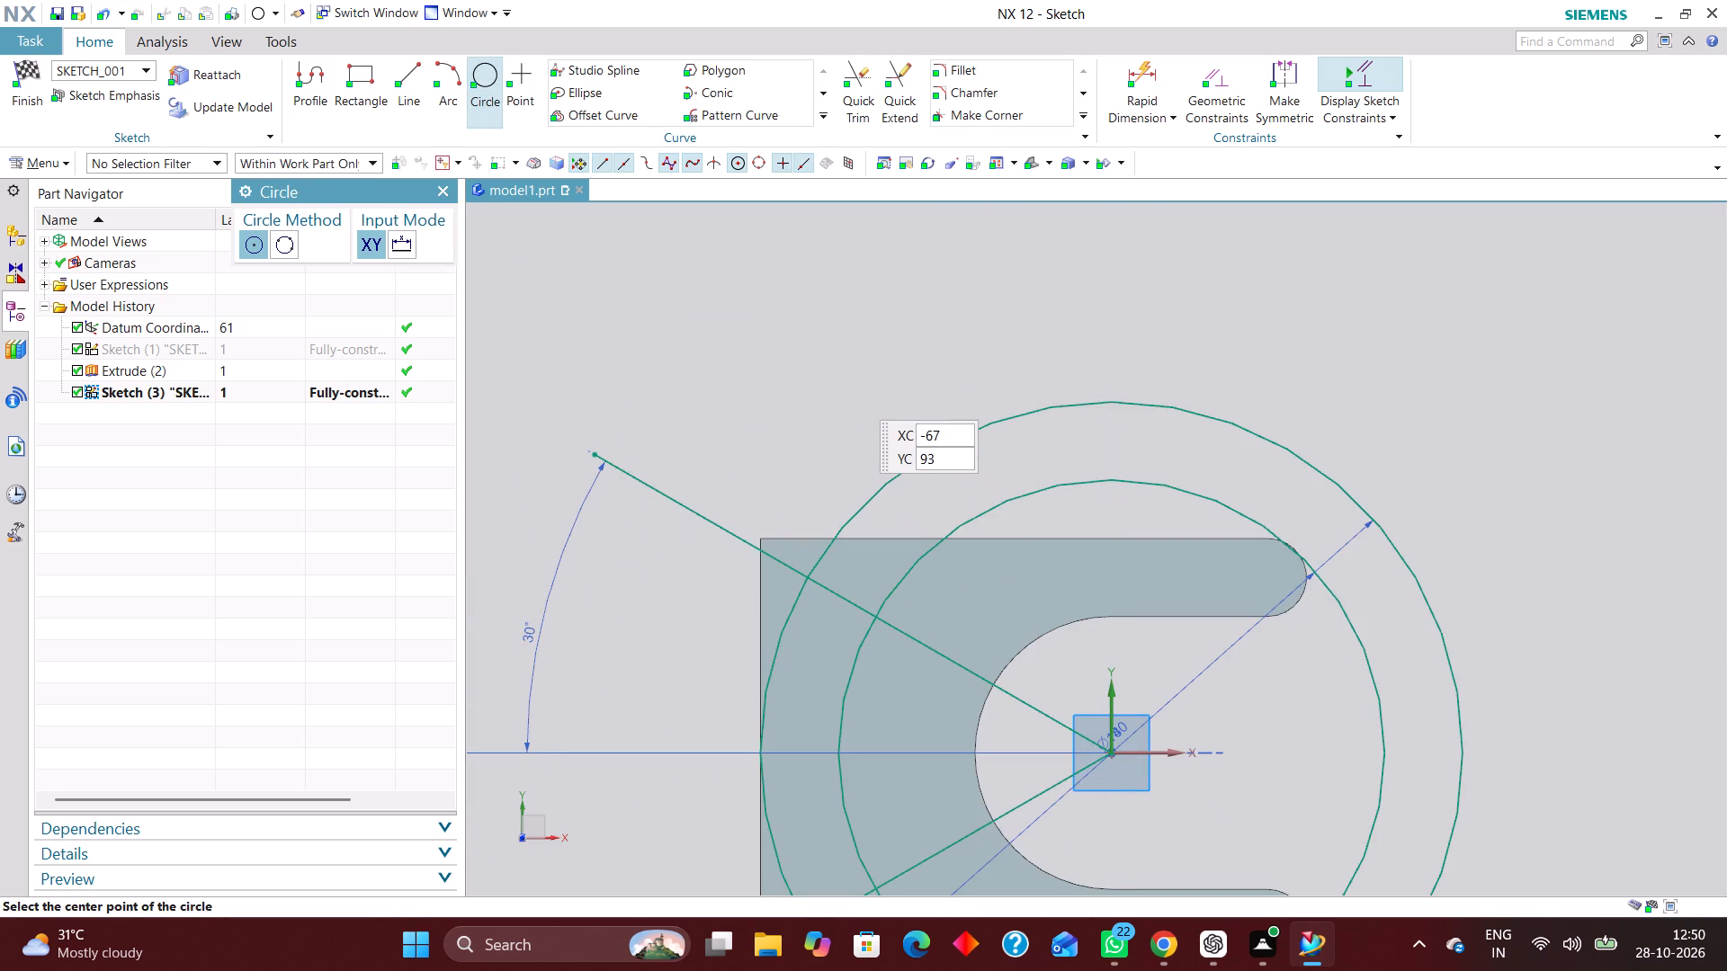
pyautogui.click(828, 361)
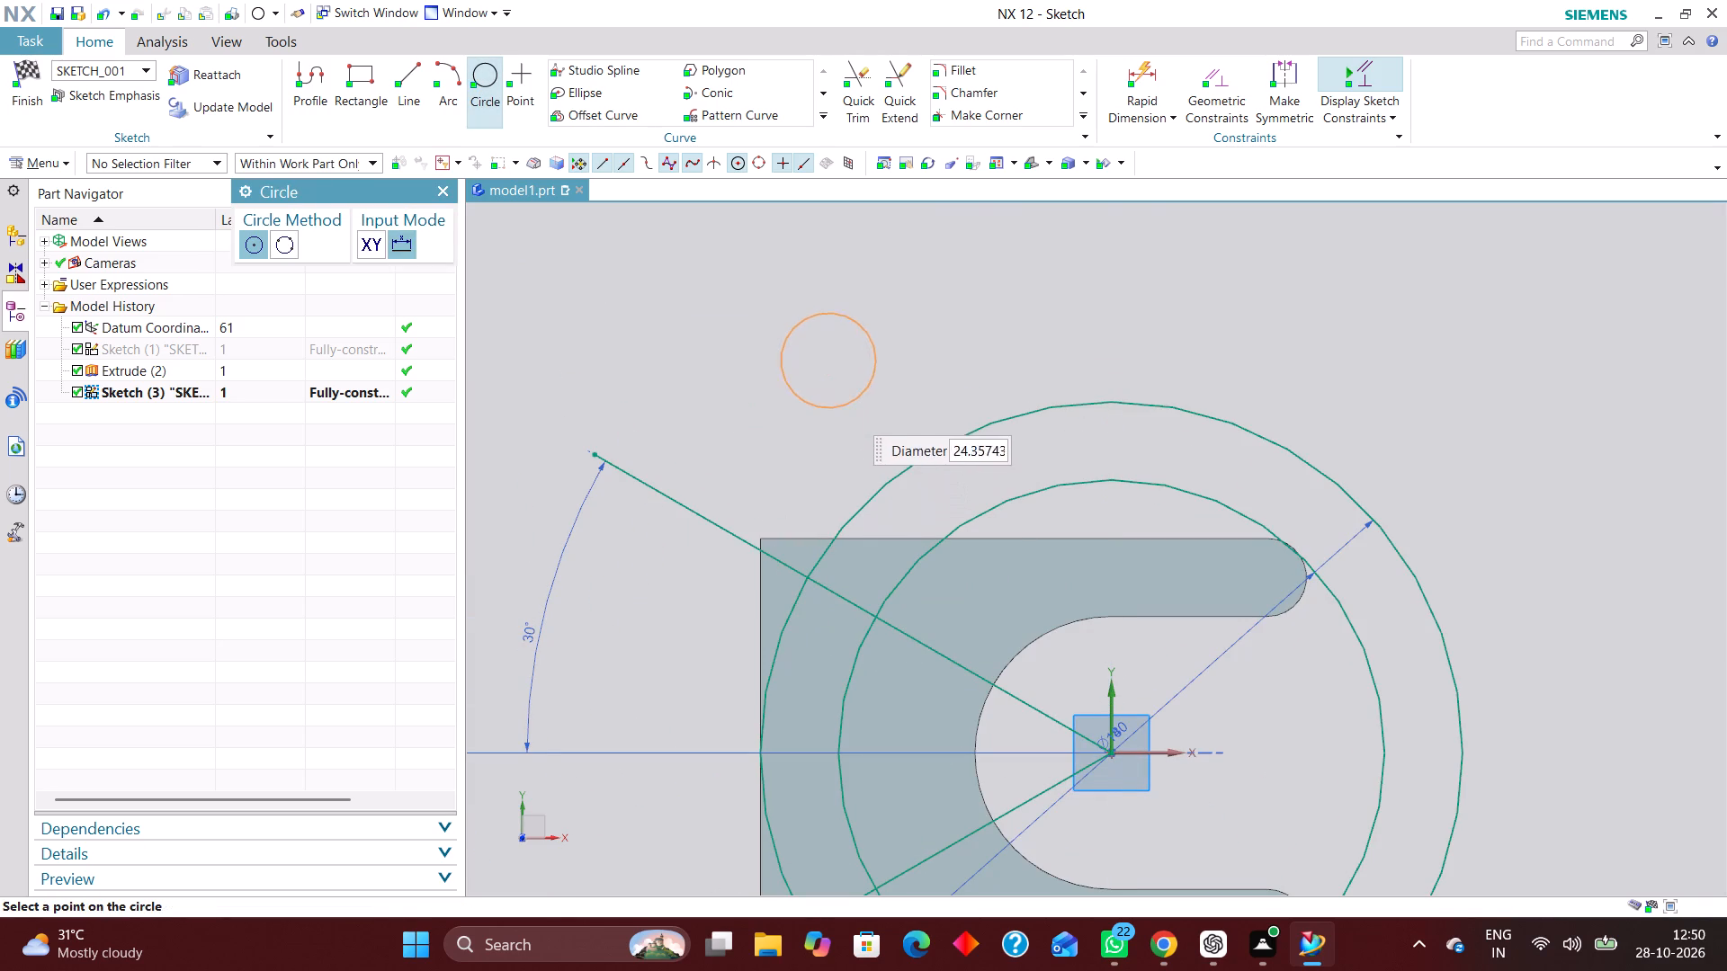
pyautogui.click(844, 405)
pyautogui.scroll(-3, 847, 317)
pyautogui.click(841, 758)
pyautogui.click(858, 783)
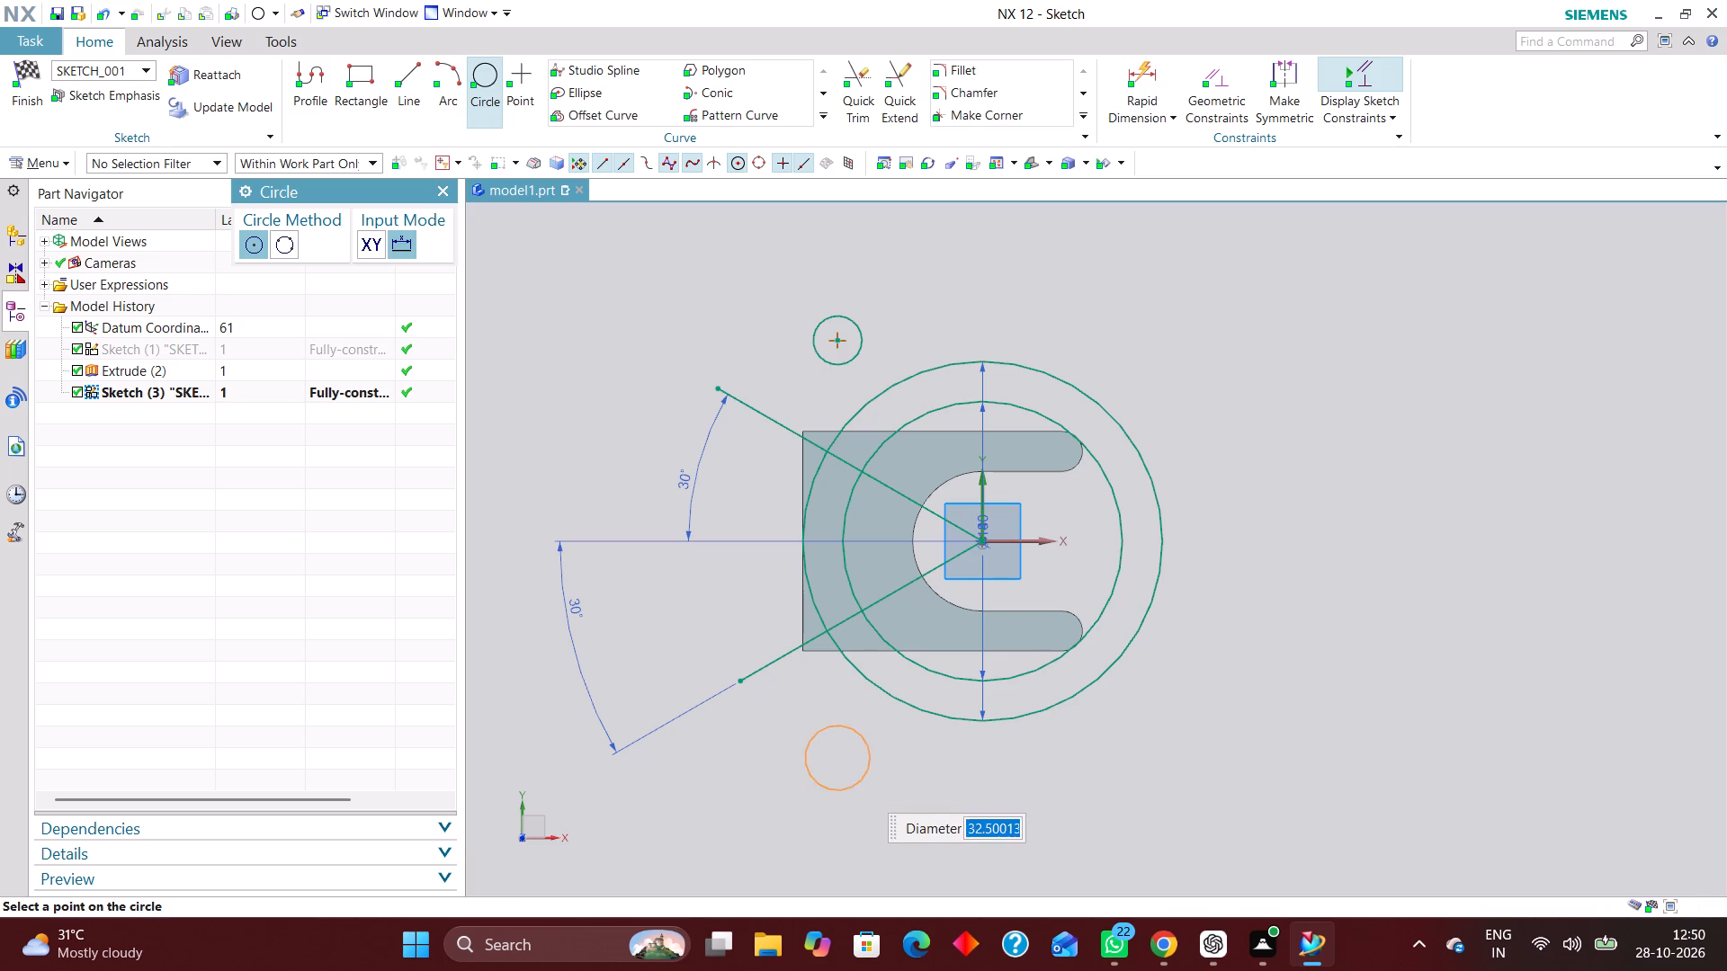
# Constrain the upper small circle's centre onto the upper slanted line and the 140 mm circle using Point on Curve.
pyautogui.click(1217, 71)
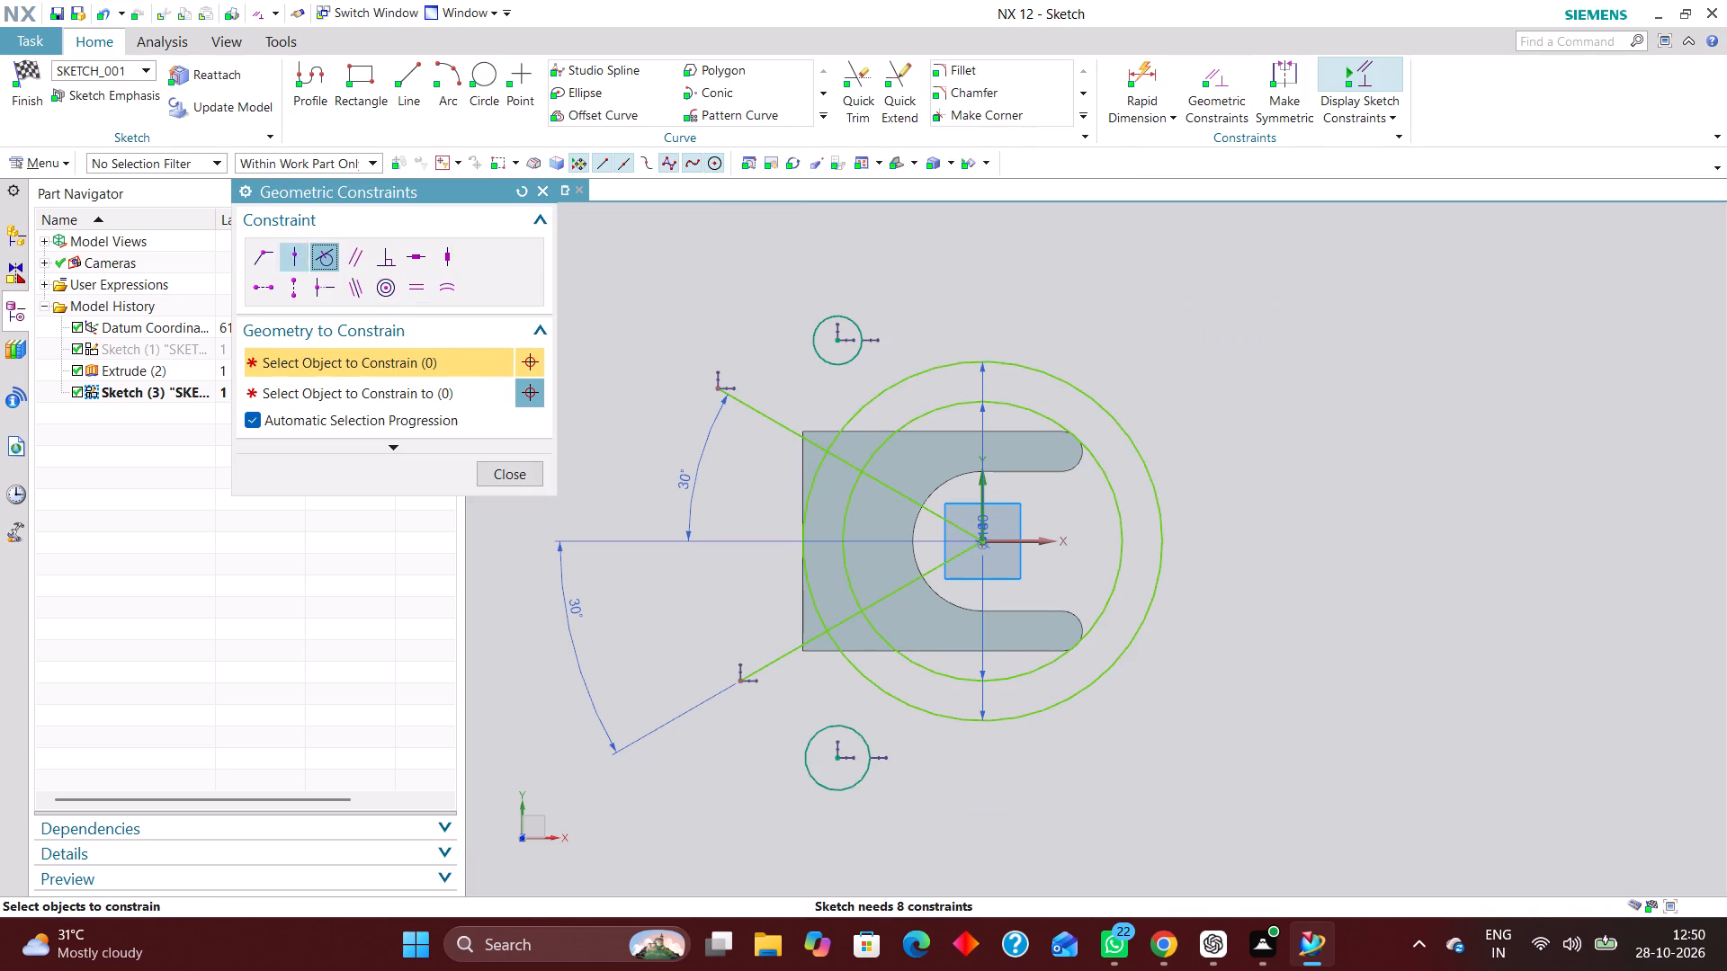
pyautogui.click(299, 252)
pyautogui.scroll(3, 866, 339)
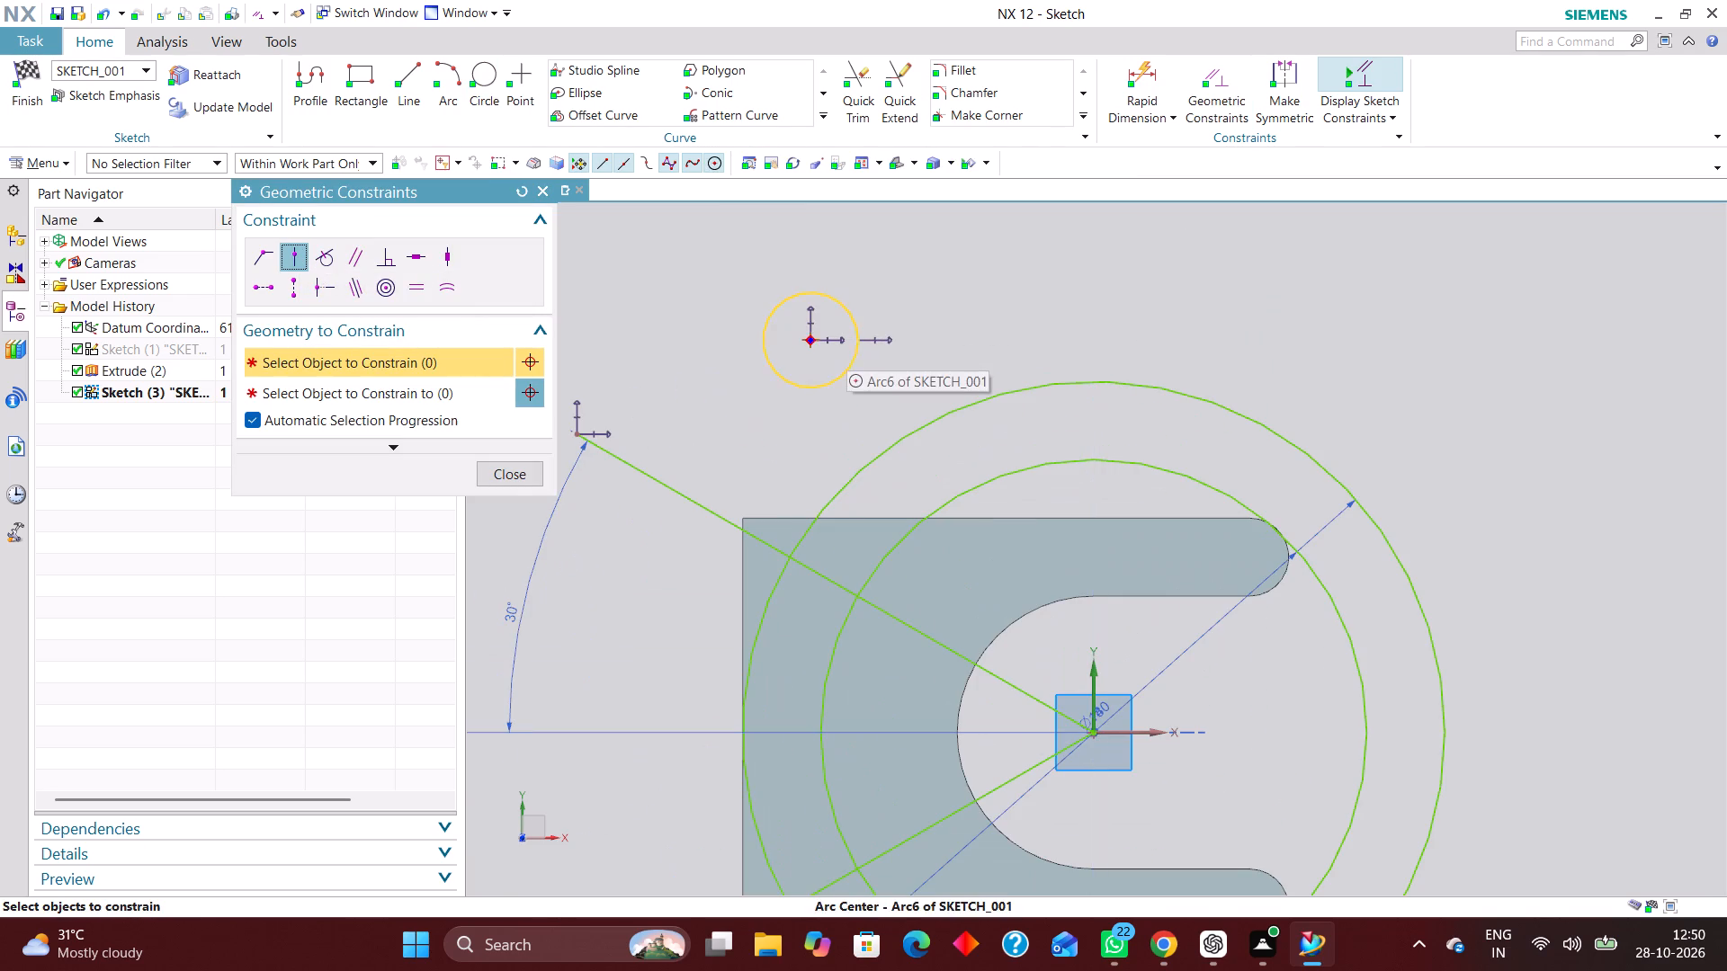
pyautogui.click(811, 340)
pyautogui.scroll(-2, 750, 450)
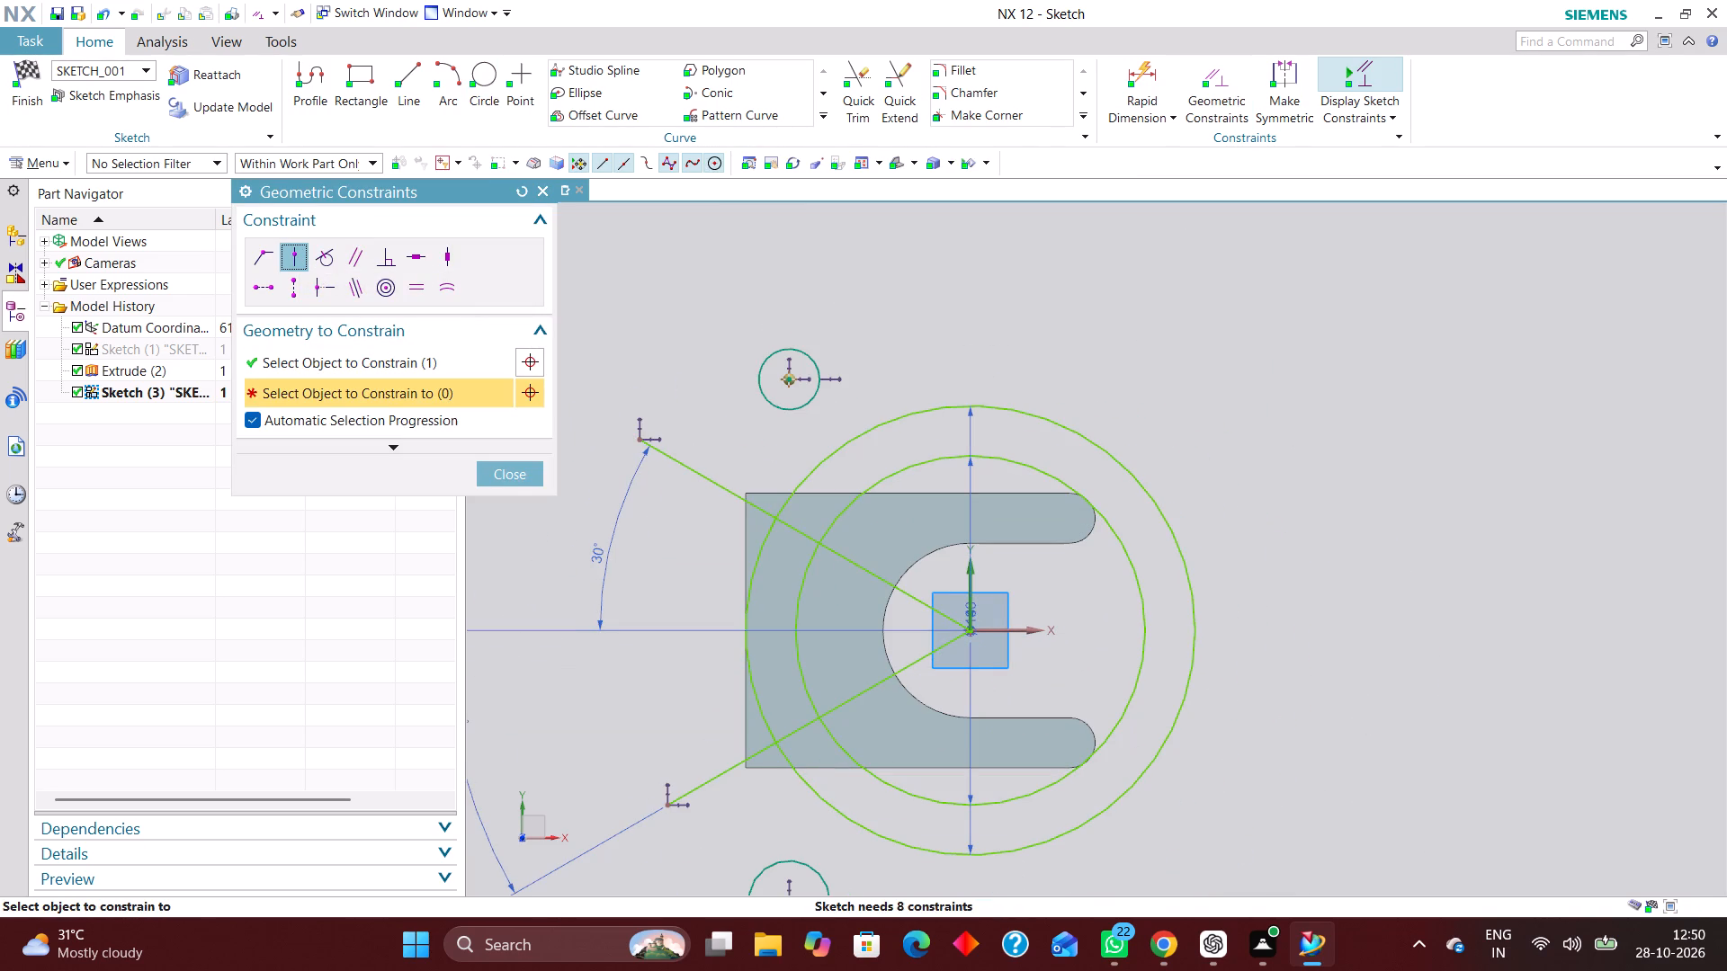
pyautogui.click(708, 483)
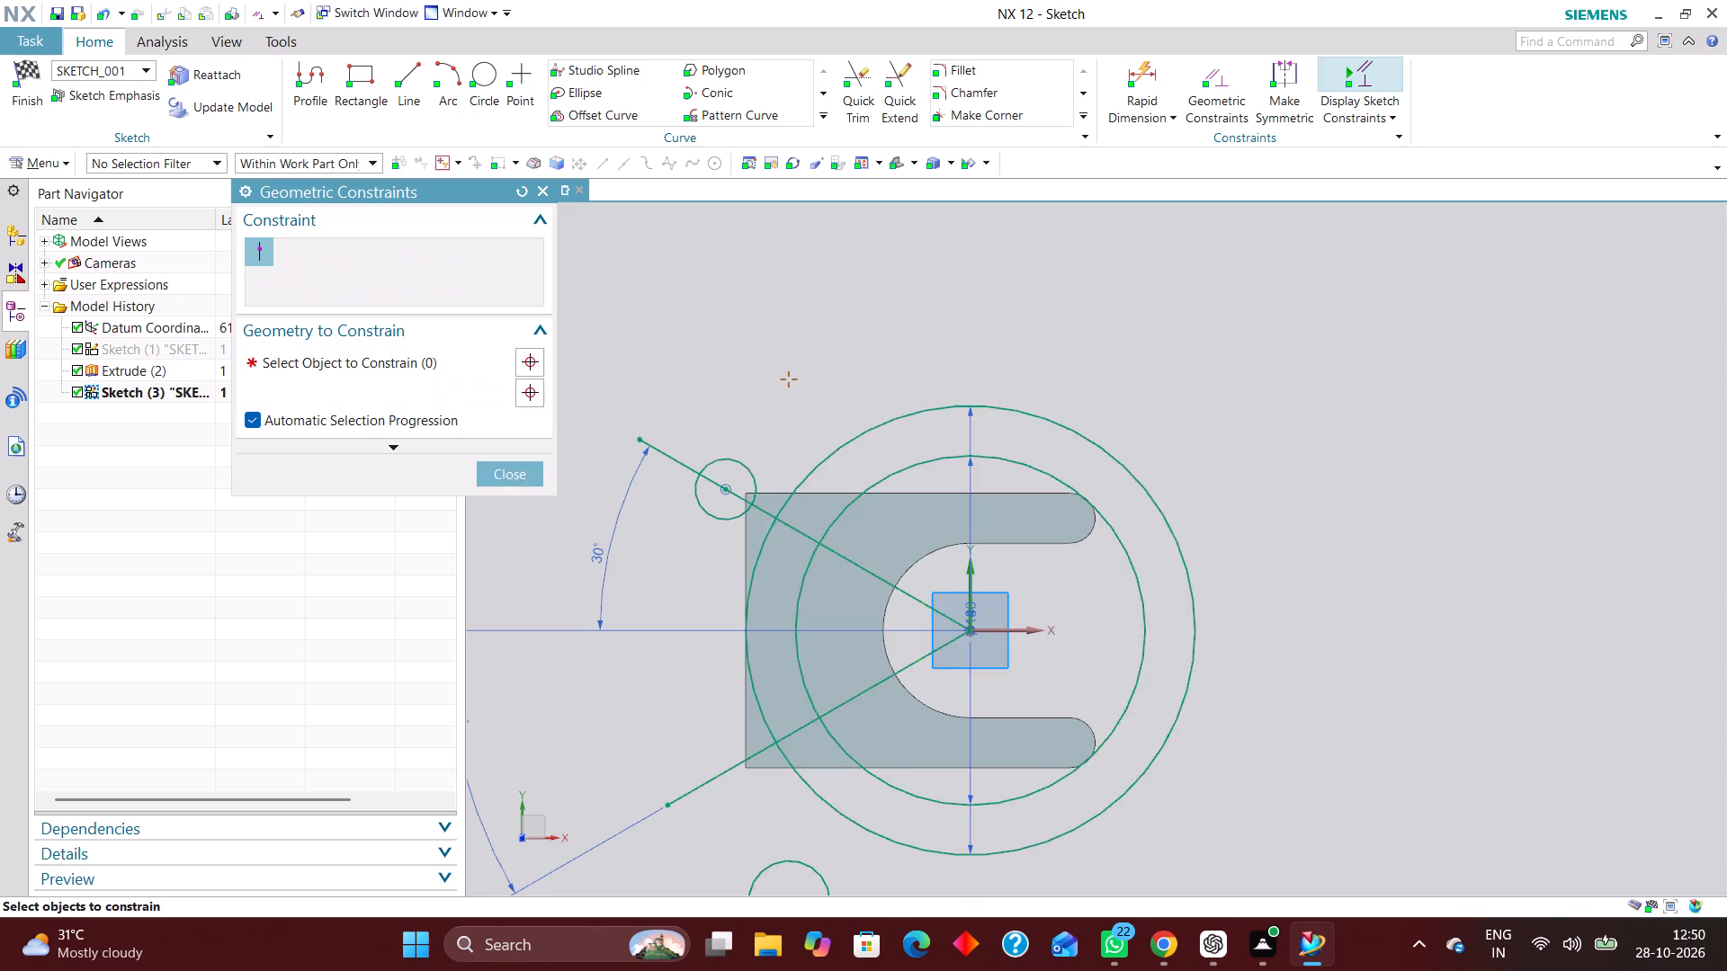
pyautogui.scroll(-4, 752, 400)
pyautogui.scroll(5, 730, 460)
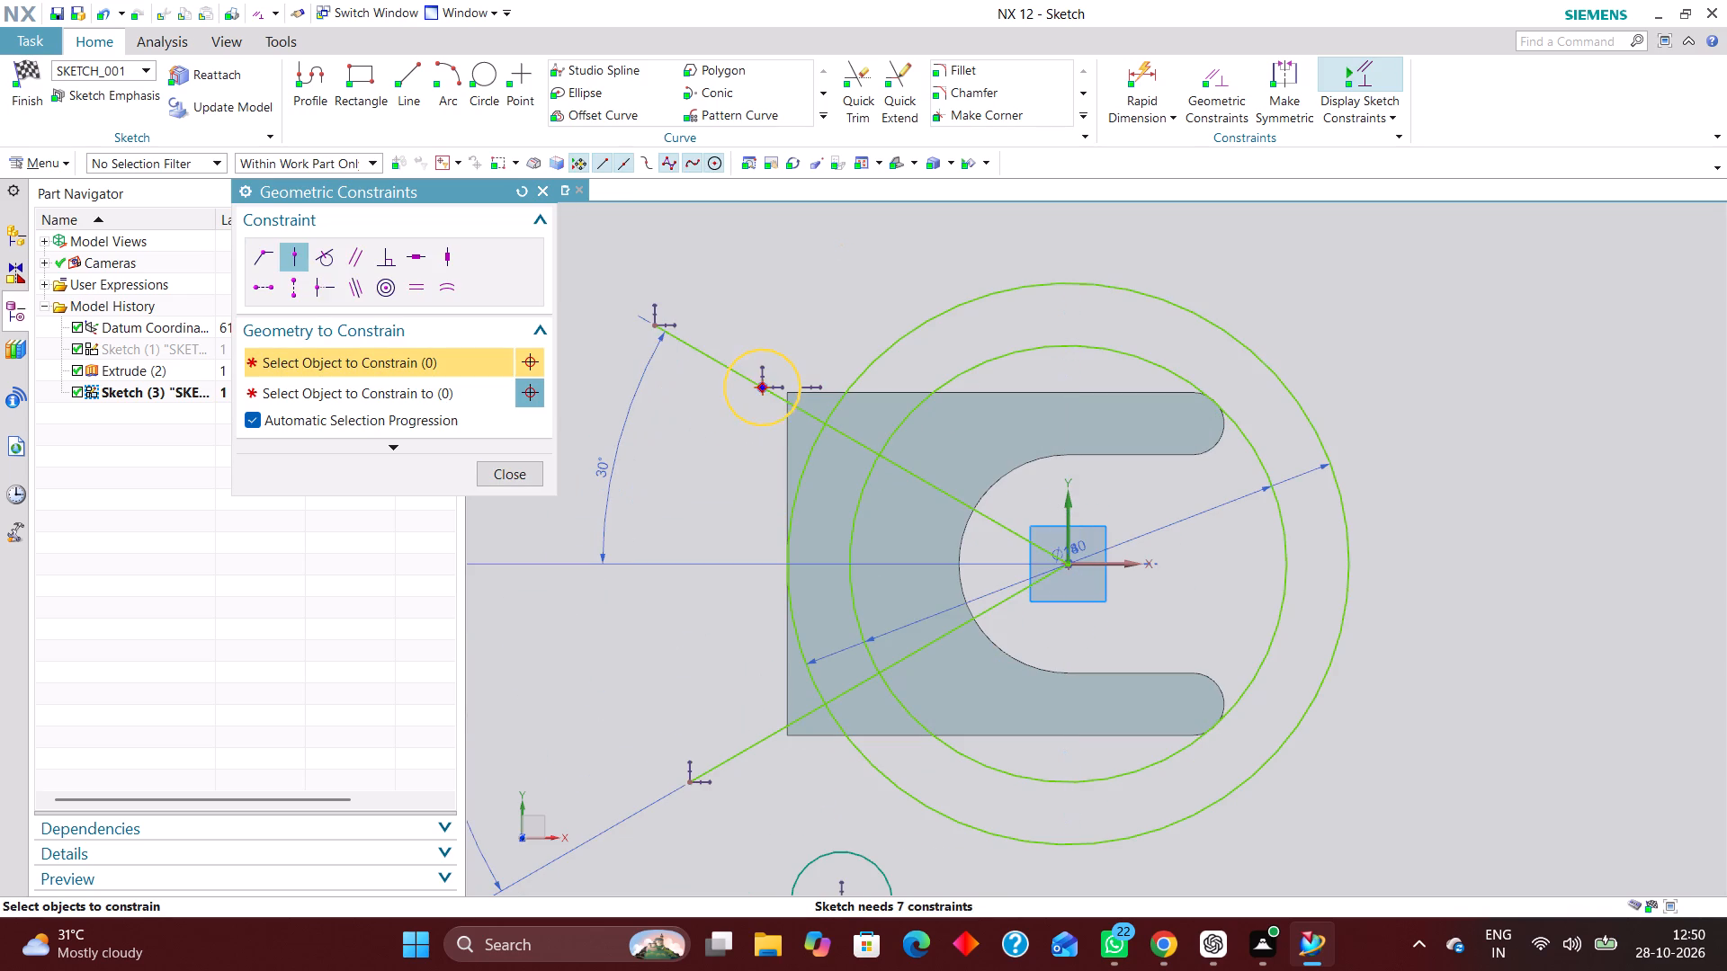
pyautogui.click(765, 388)
pyautogui.click(912, 413)
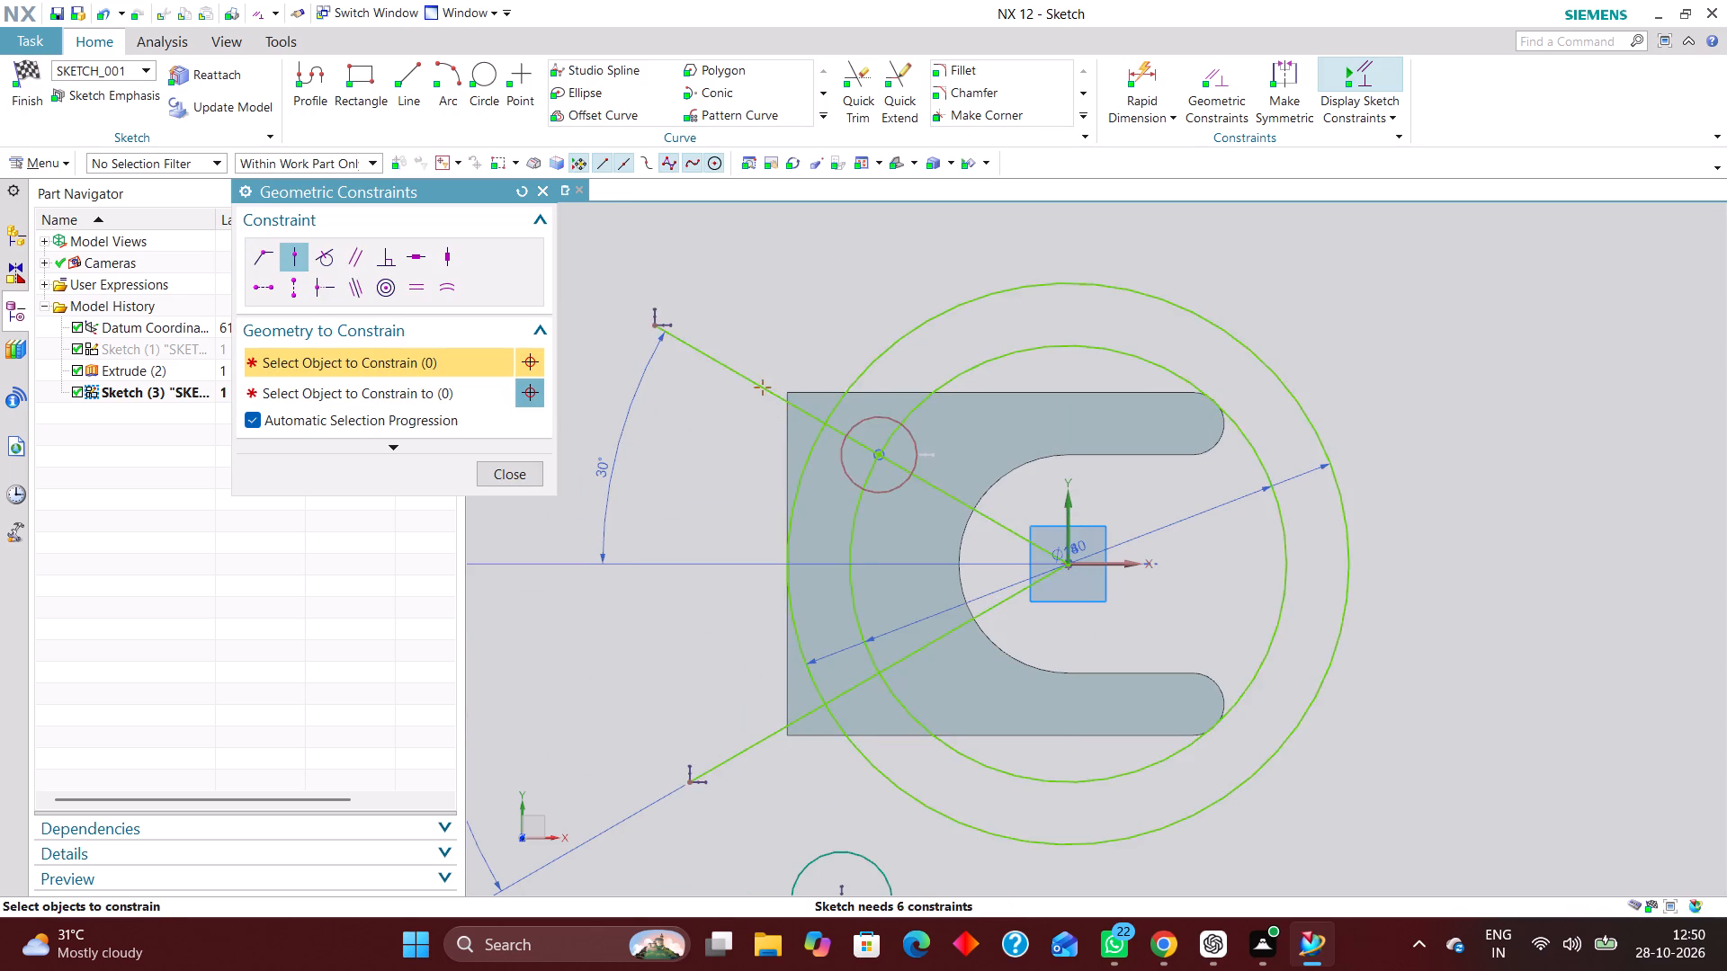
# Constrain the lower small circle's centre onto the lower slanted line and the 140 mm circle using Point on Curve.
pyautogui.scroll(-2, 811, 355)
pyautogui.scroll(4, 831, 549)
pyautogui.scroll(-3, 817, 625)
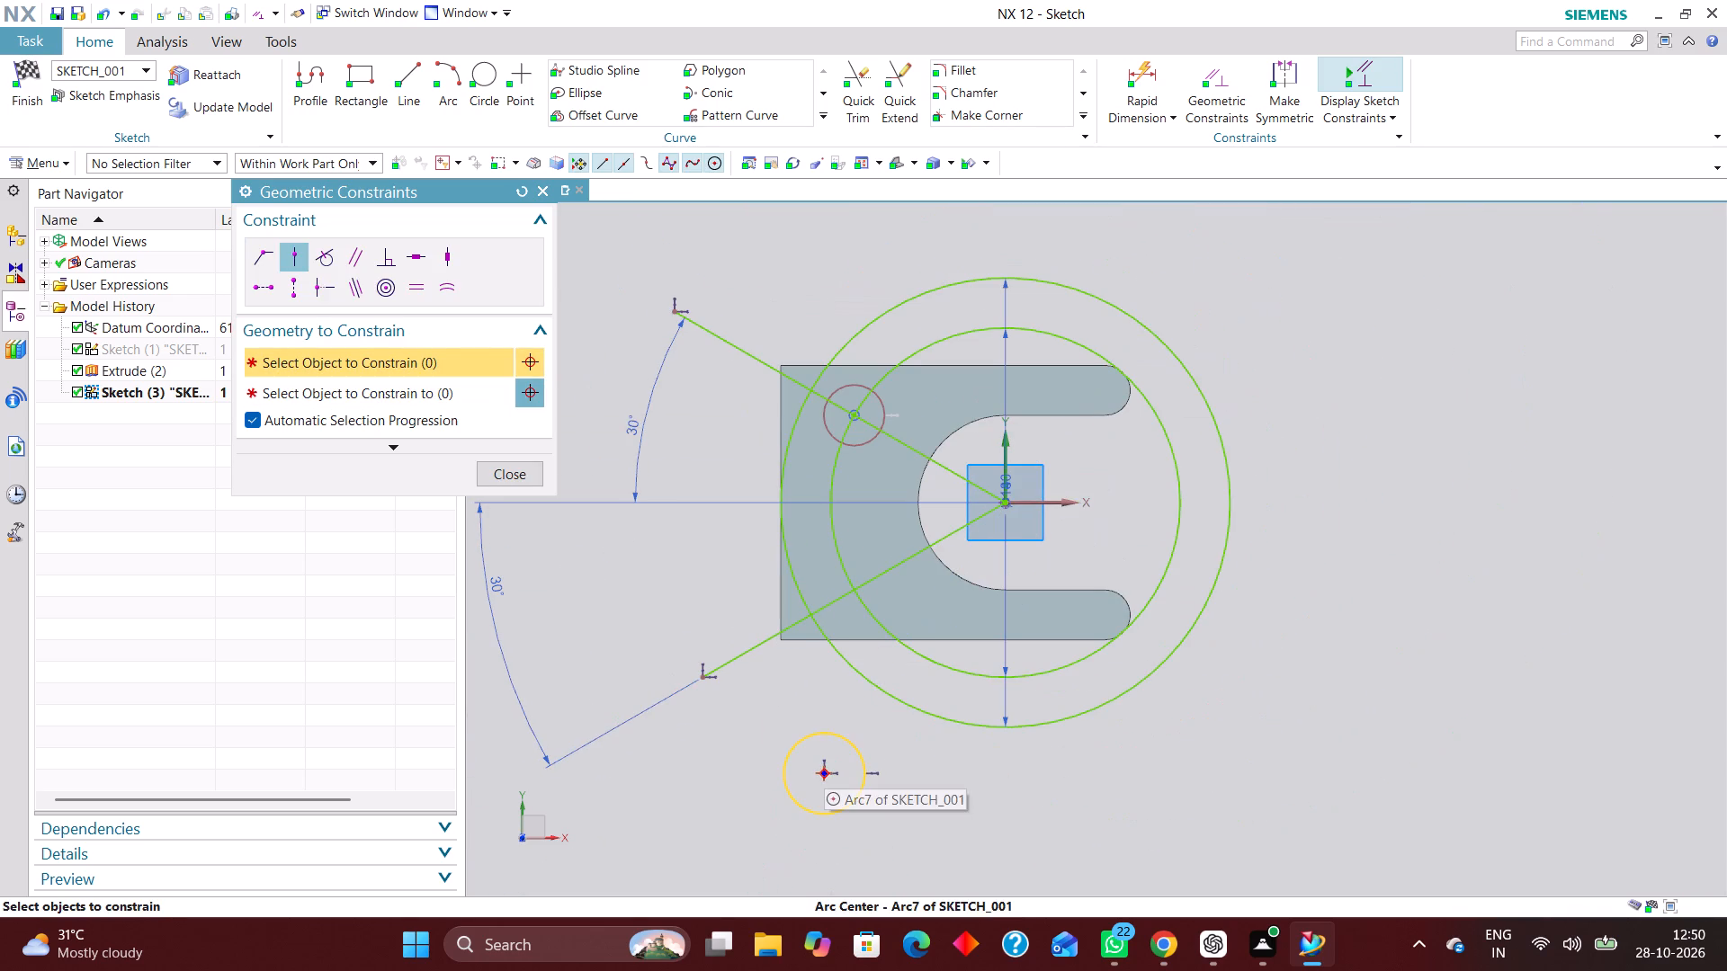
pyautogui.click(827, 771)
pyautogui.click(739, 650)
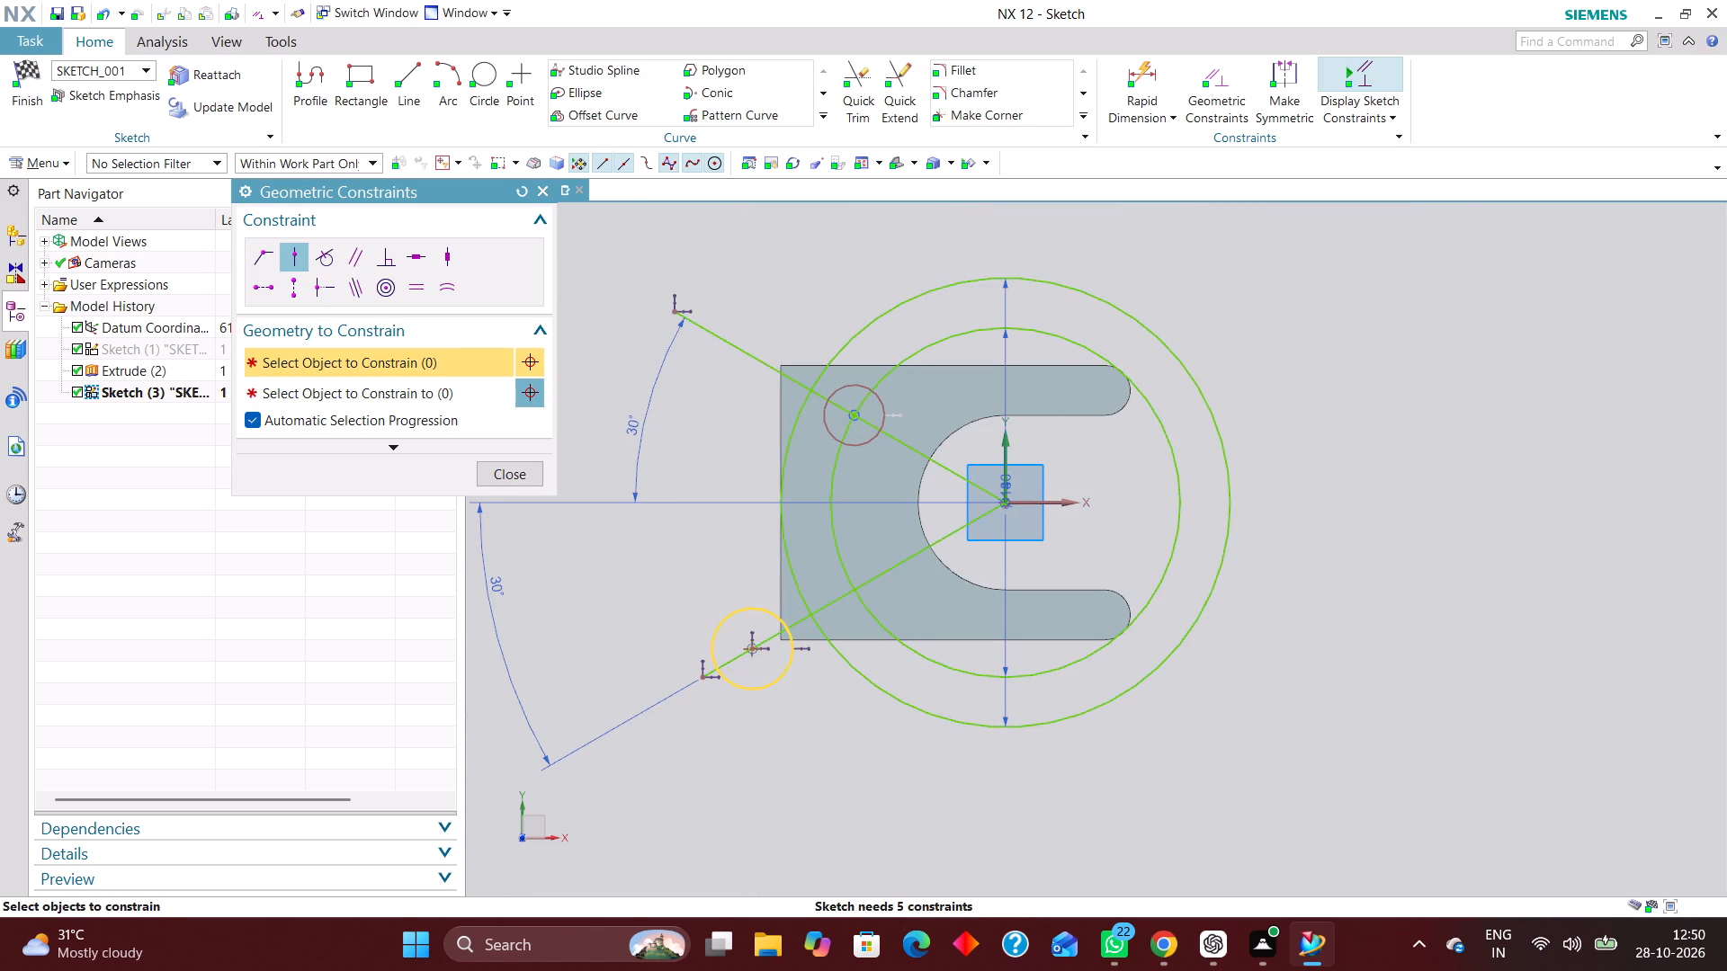
pyautogui.click(753, 645)
pyautogui.click(868, 613)
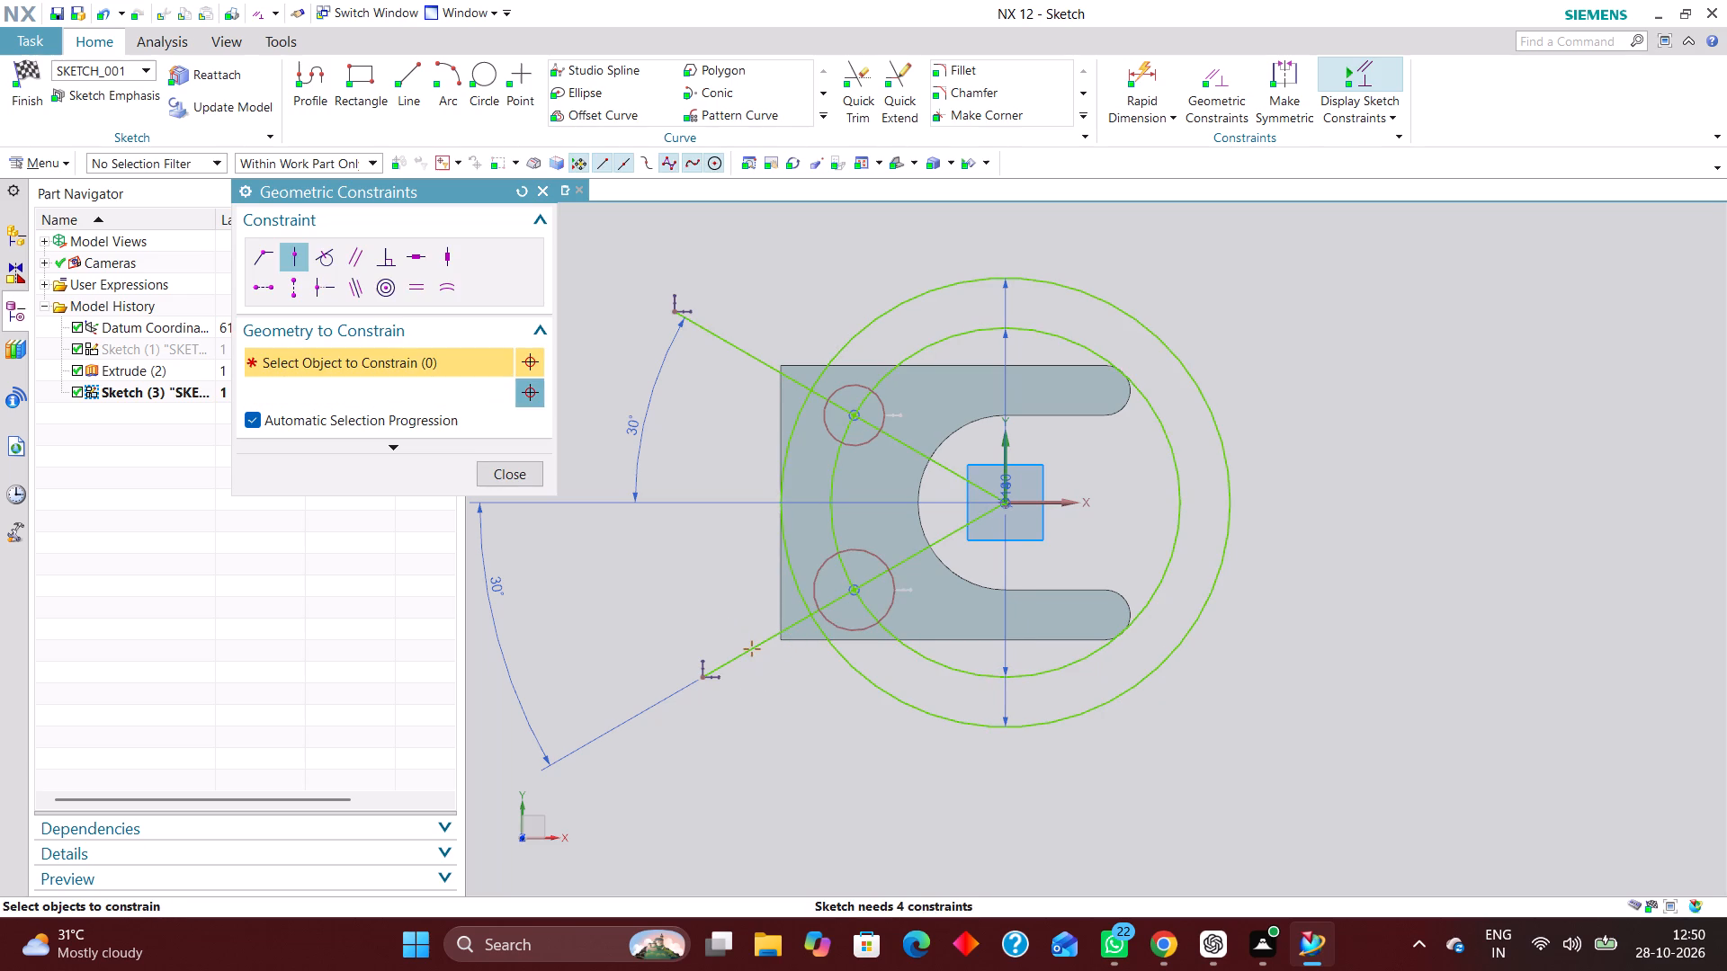
pyautogui.click(536, 475)
# Trim off the outer ends of both slanted lines beyond the 180 mm circle.
pyautogui.click(859, 96)
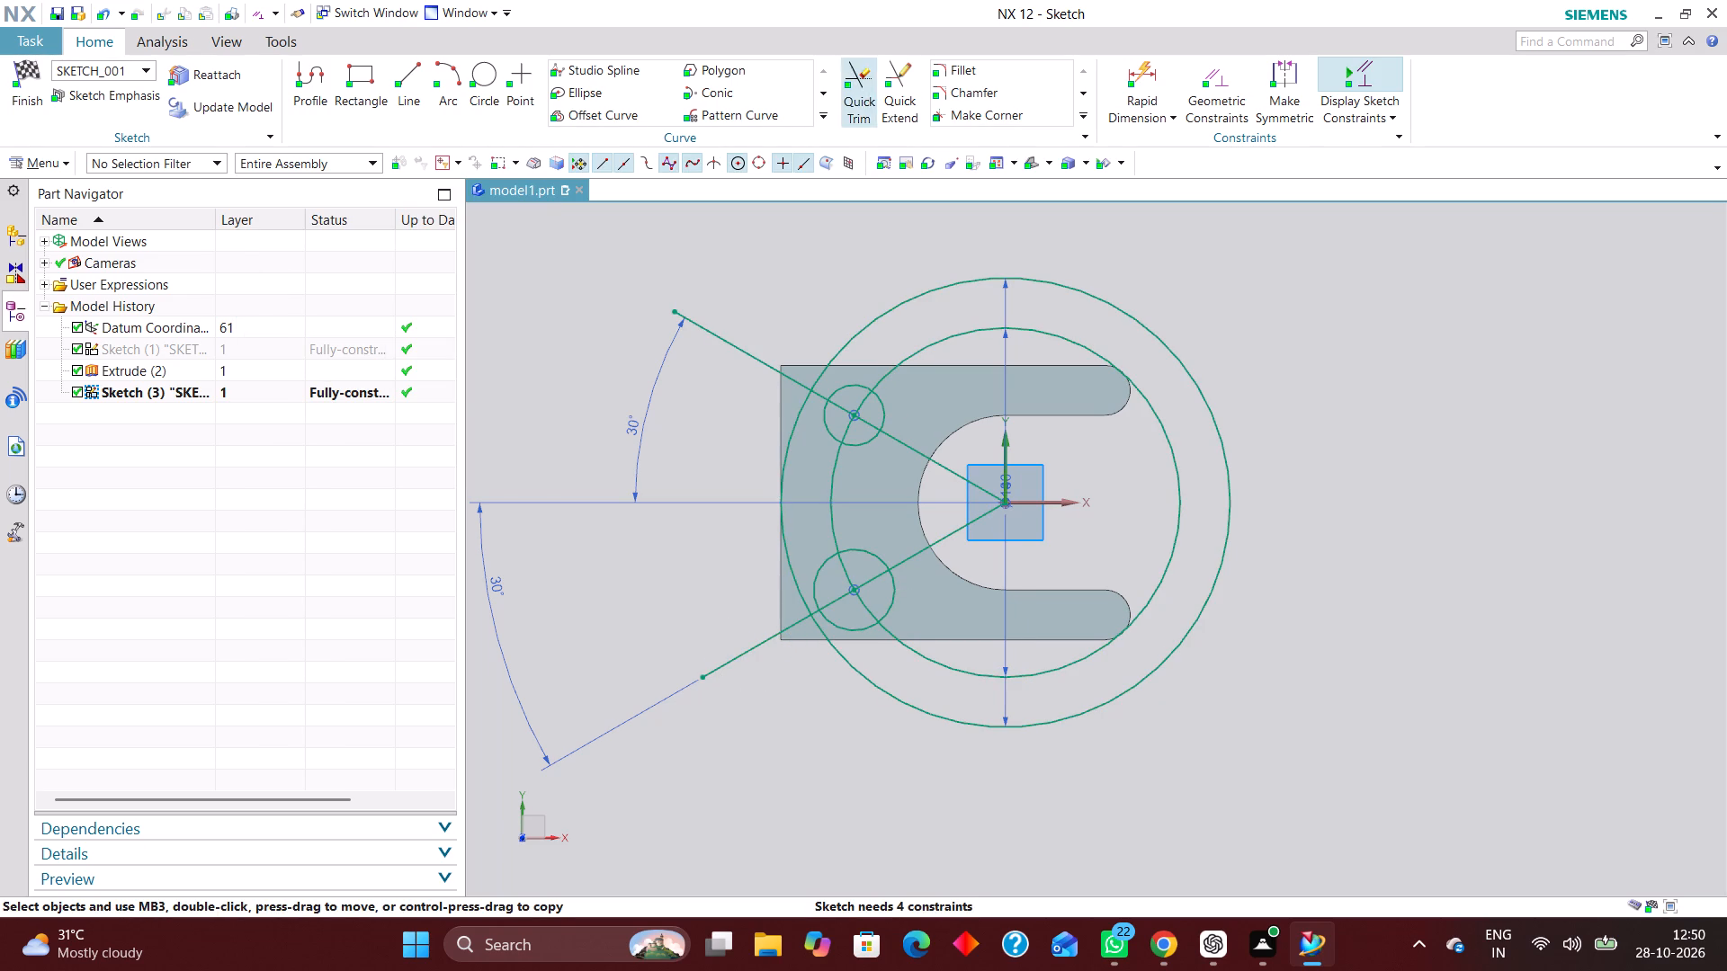
pyautogui.click(743, 655)
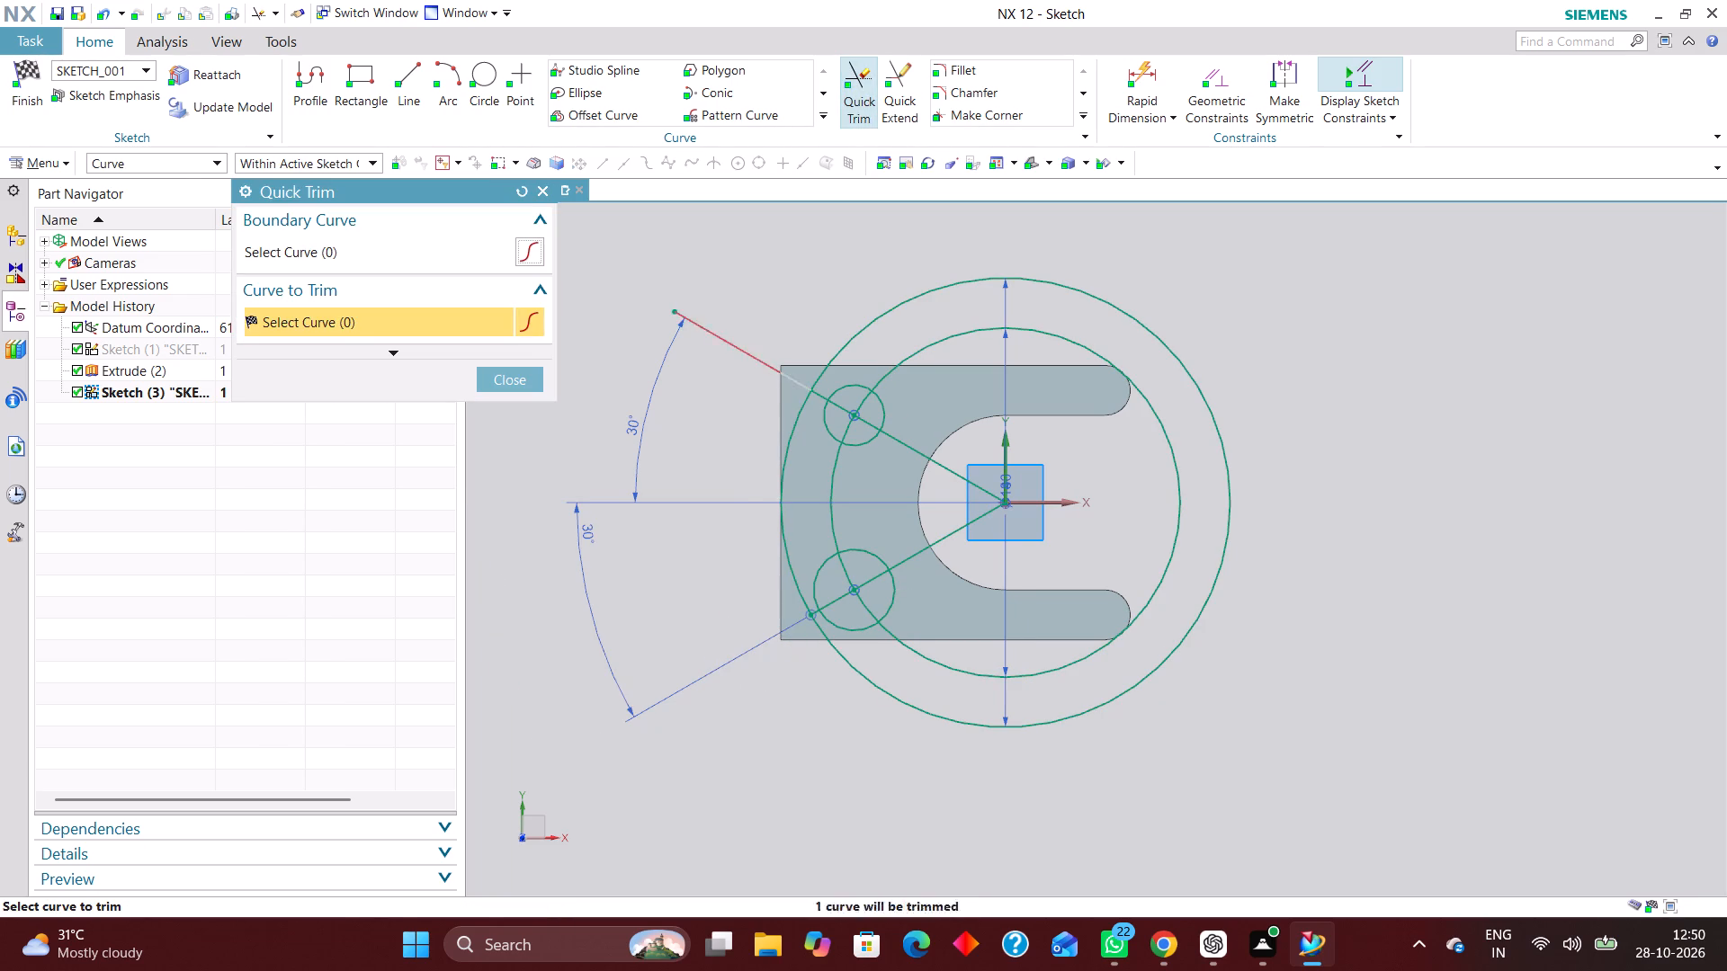
pyautogui.click(739, 344)
pyautogui.click(513, 379)
# Hide the extruded plate so only the sketch curves are displayed.
pyautogui.scroll(6, 837, 420)
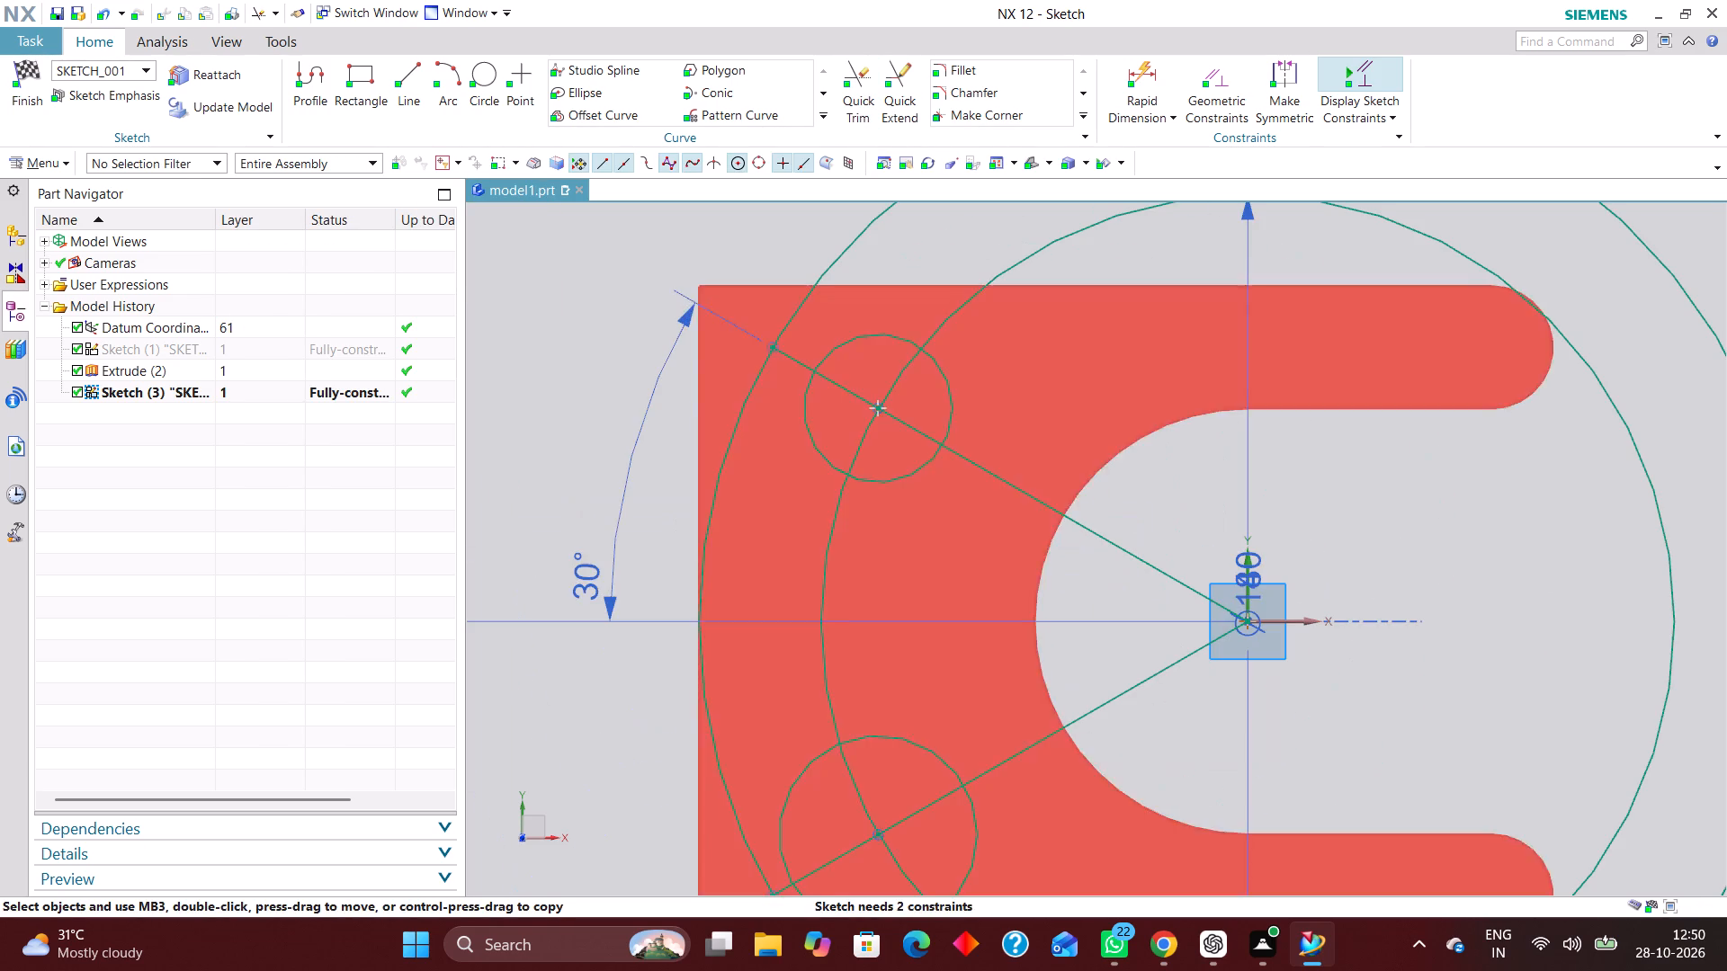
pyautogui.scroll(-2, 868, 584)
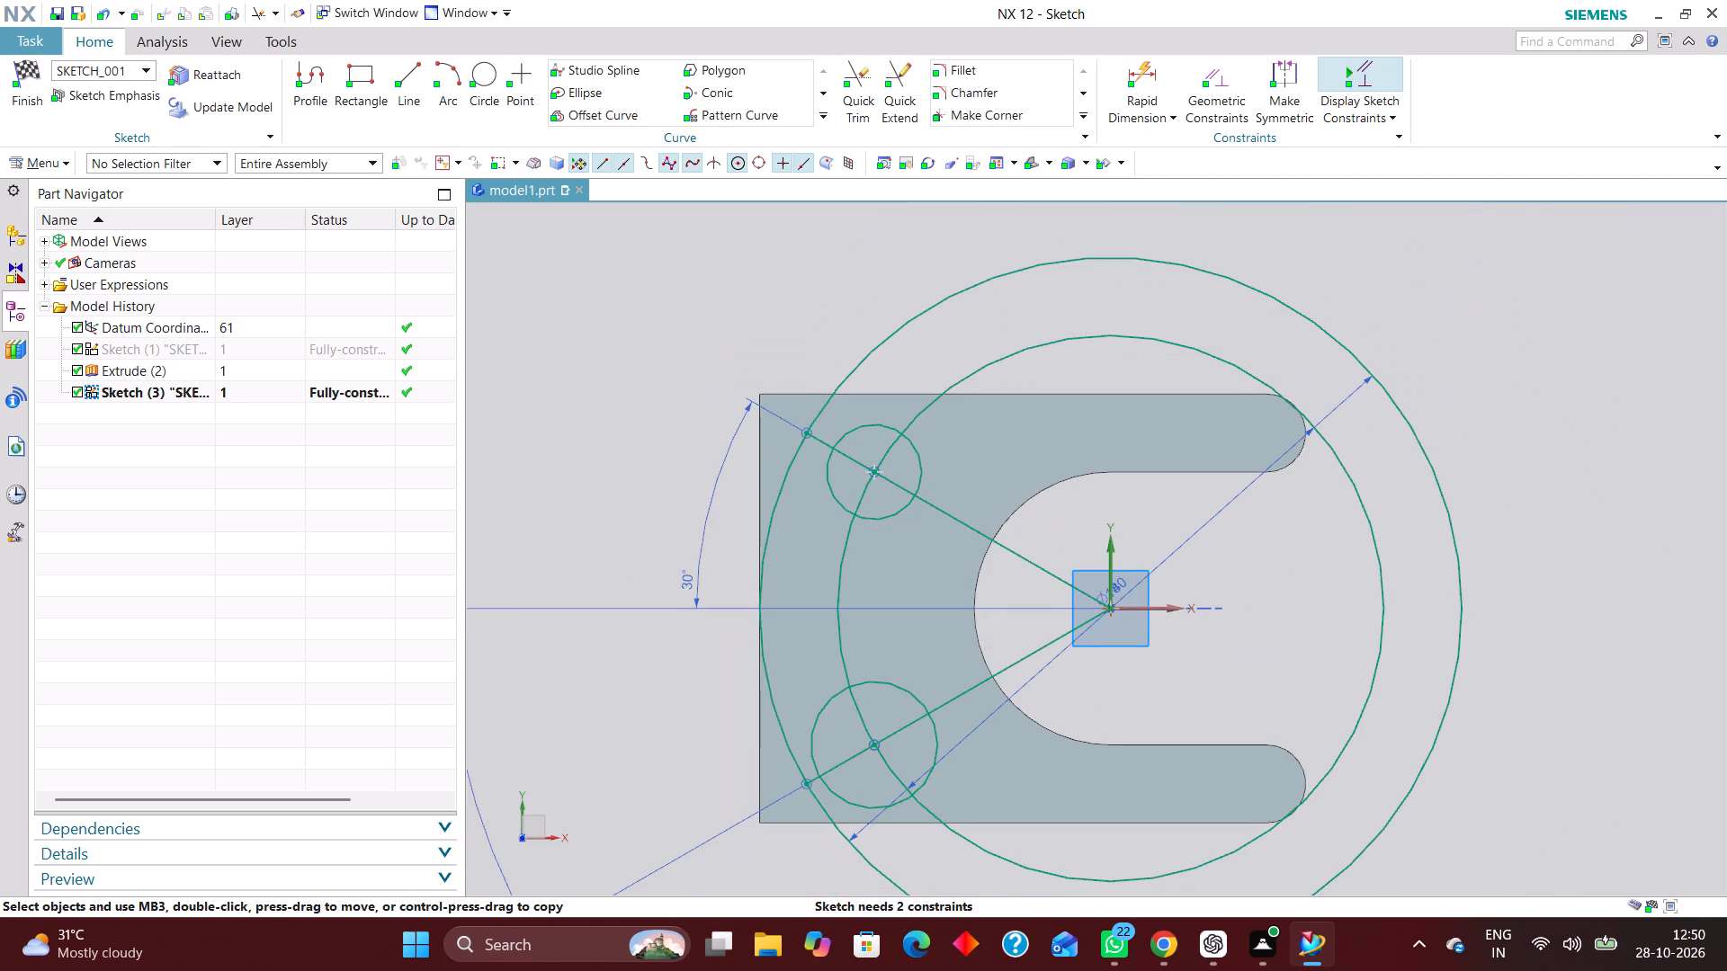
pyautogui.moveTo(1046, 423); pyautogui.dragTo(1048, 554, button='right')
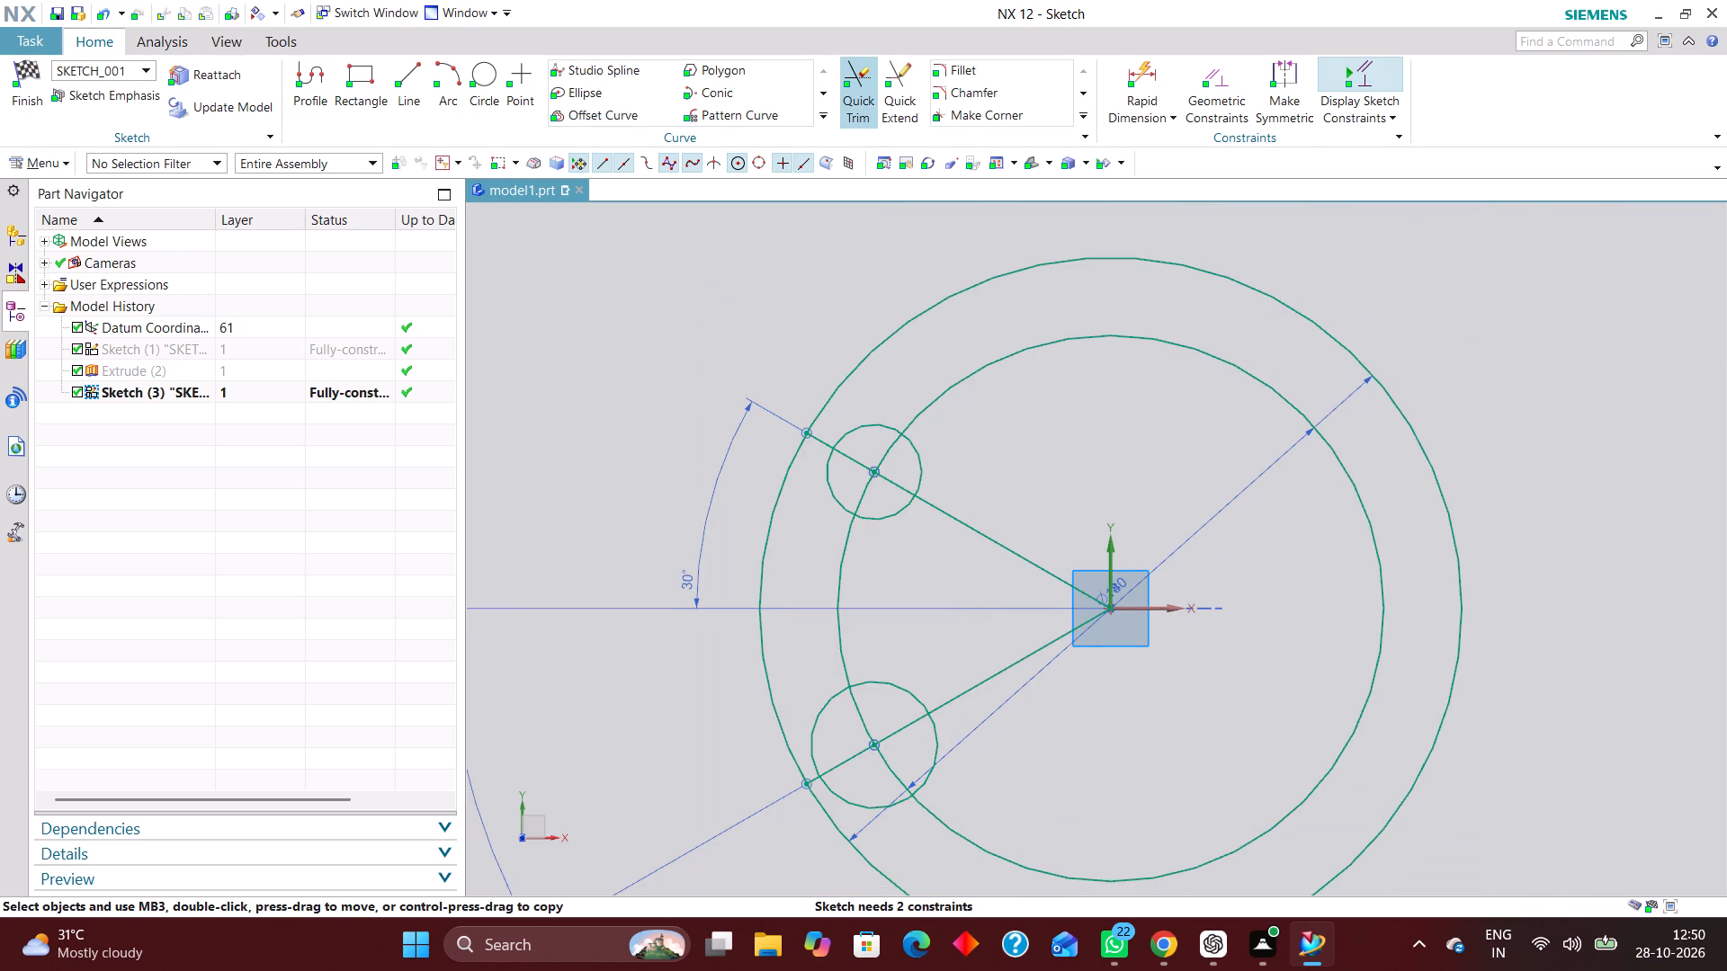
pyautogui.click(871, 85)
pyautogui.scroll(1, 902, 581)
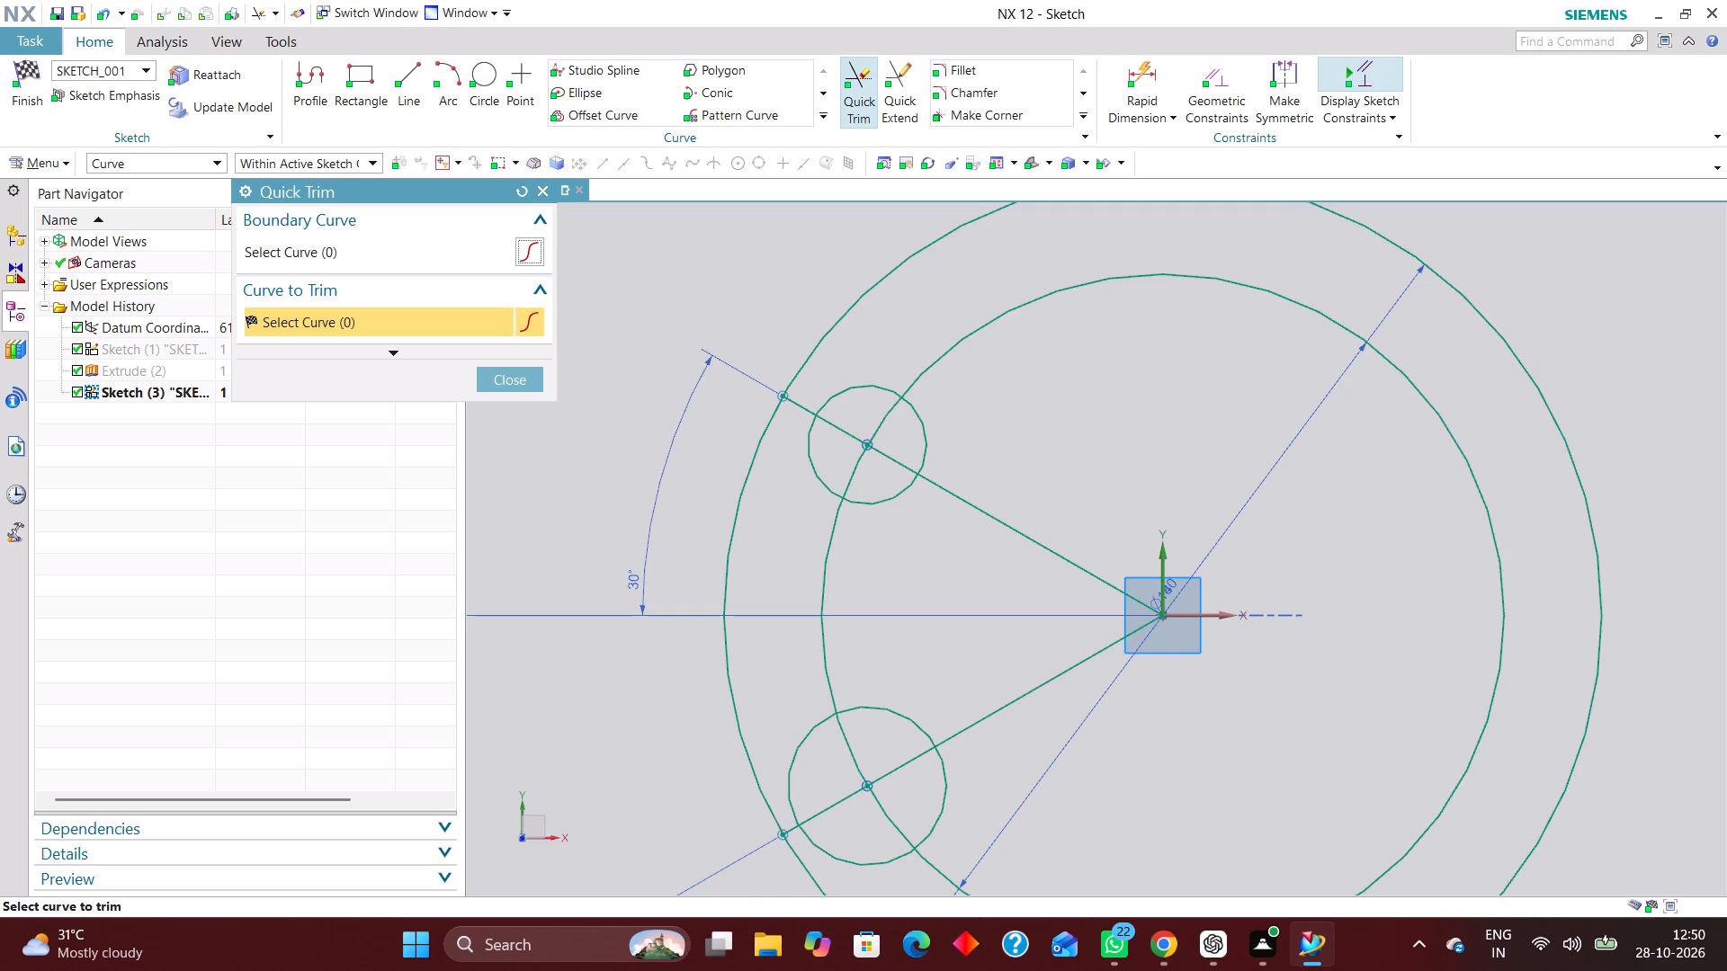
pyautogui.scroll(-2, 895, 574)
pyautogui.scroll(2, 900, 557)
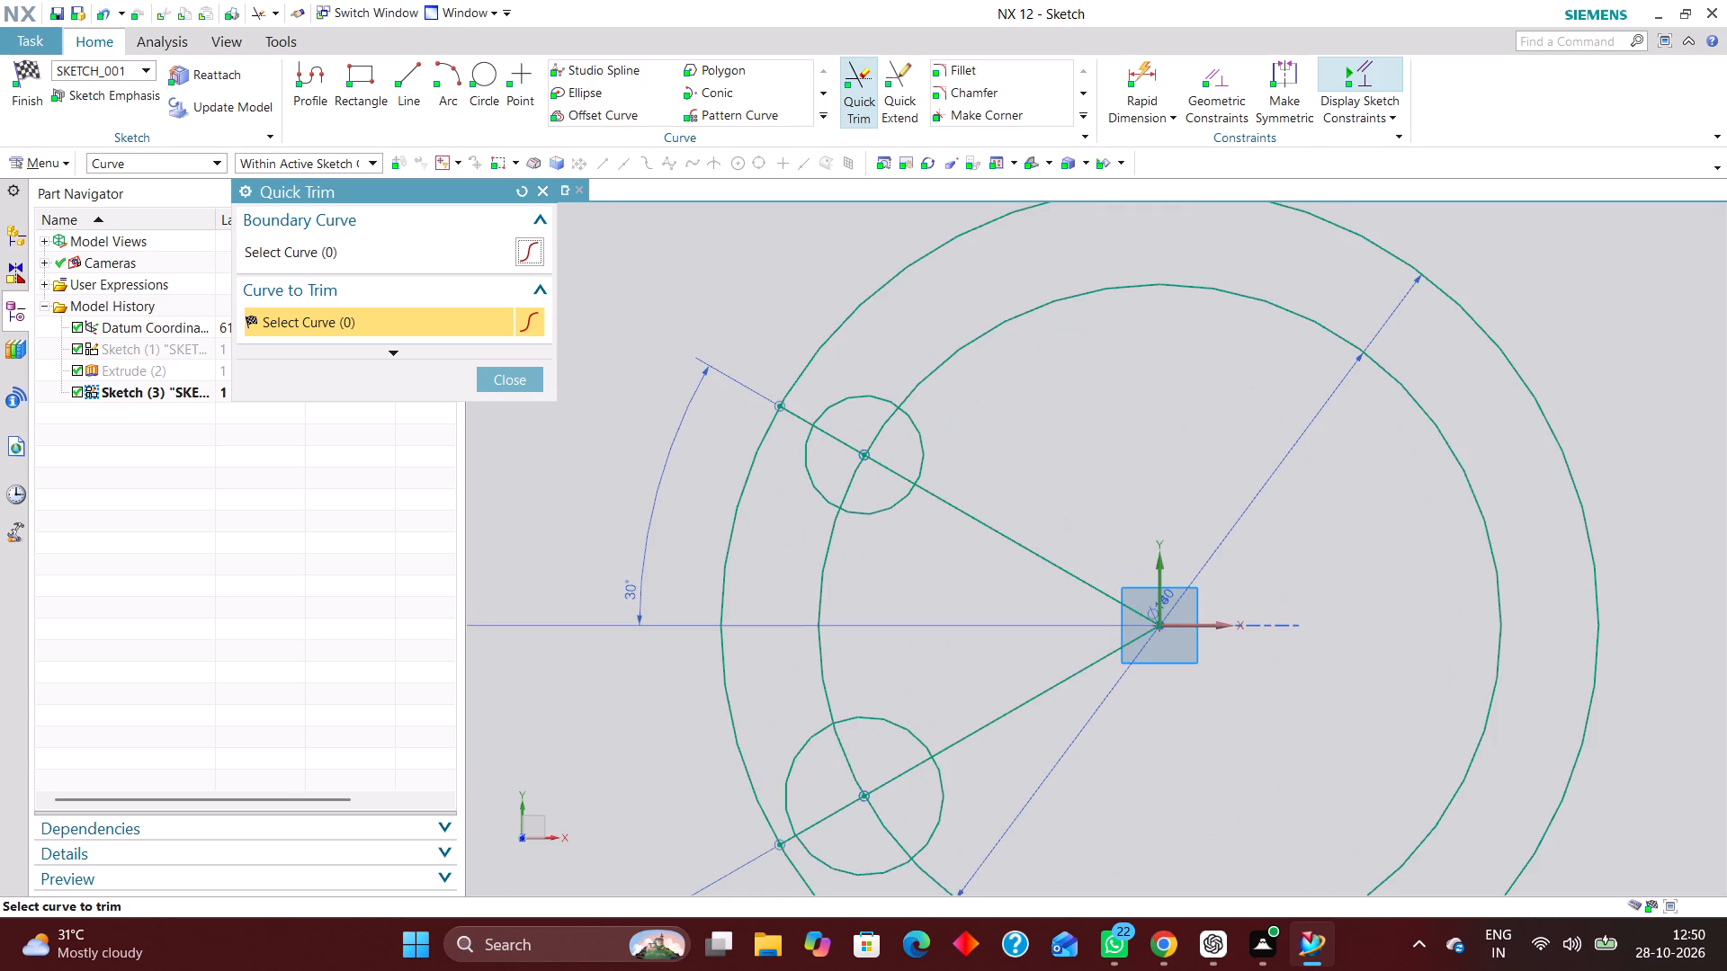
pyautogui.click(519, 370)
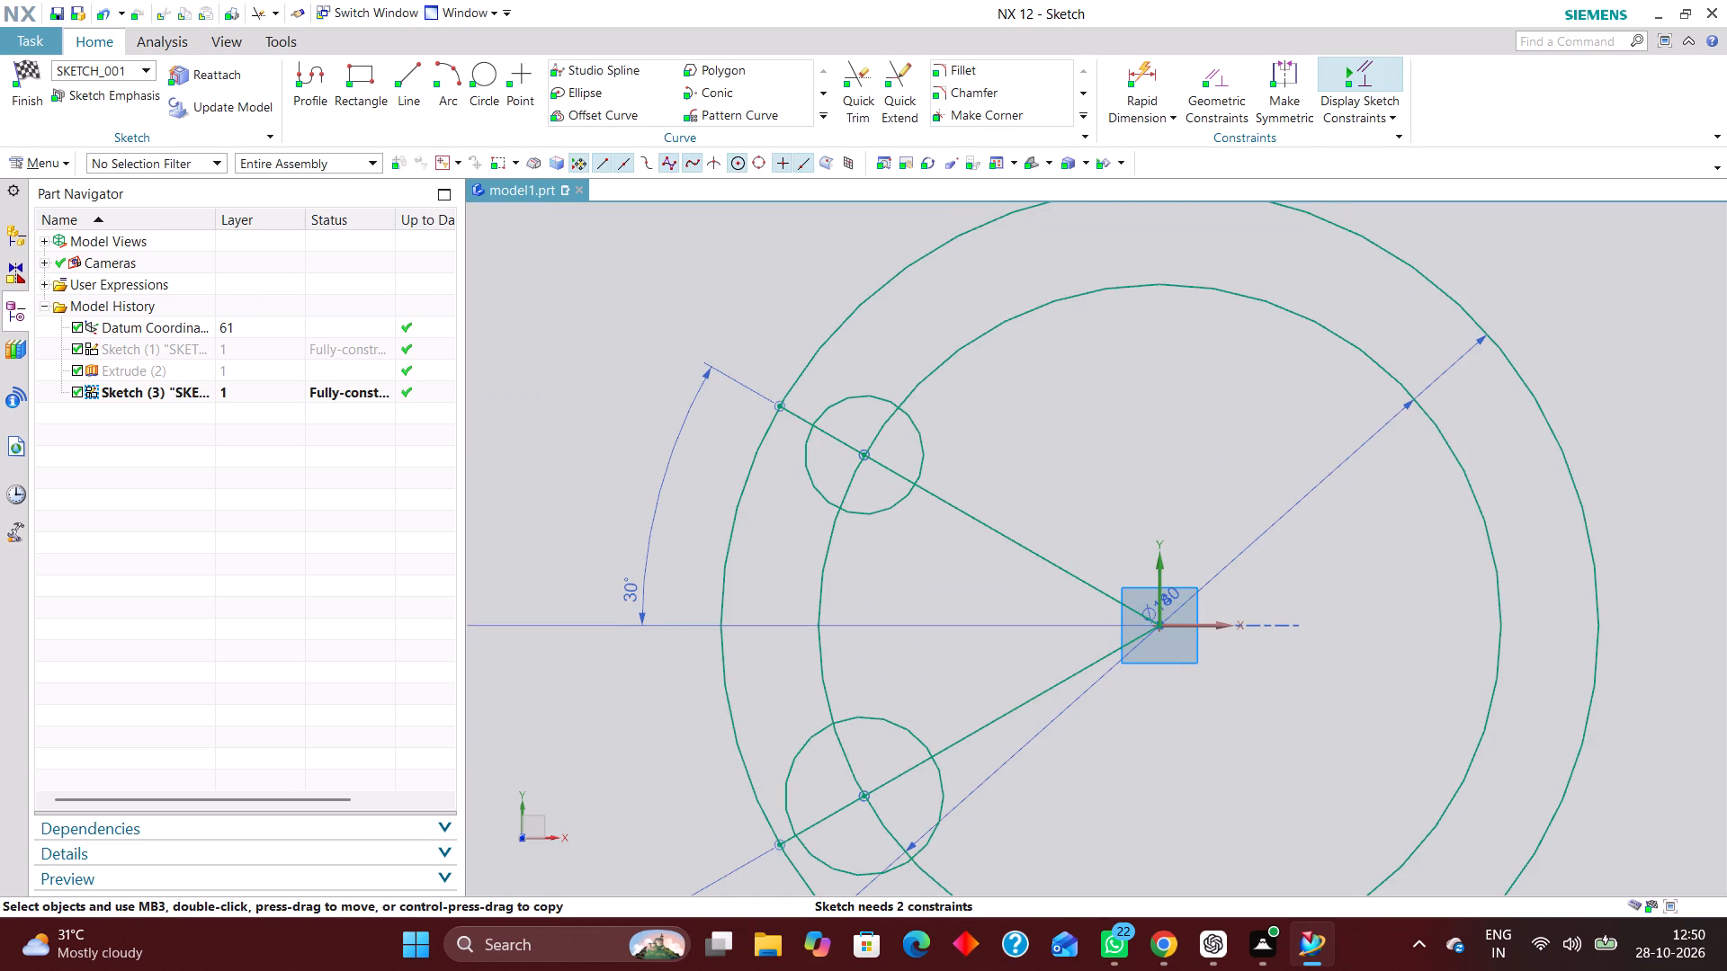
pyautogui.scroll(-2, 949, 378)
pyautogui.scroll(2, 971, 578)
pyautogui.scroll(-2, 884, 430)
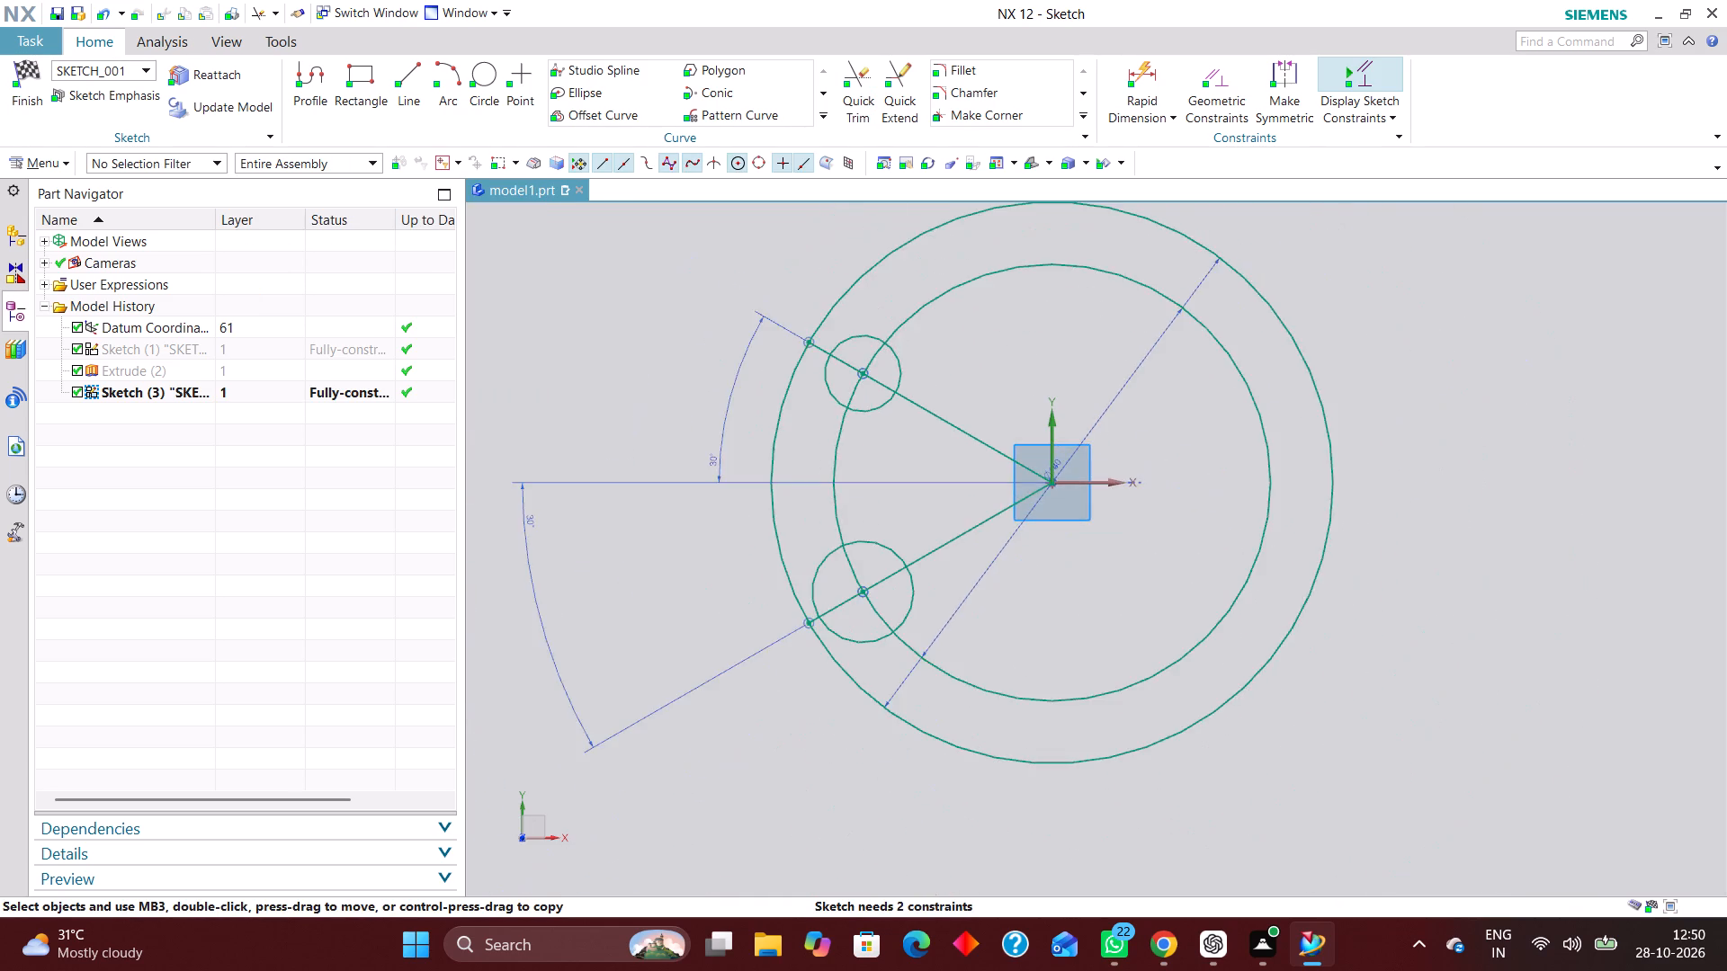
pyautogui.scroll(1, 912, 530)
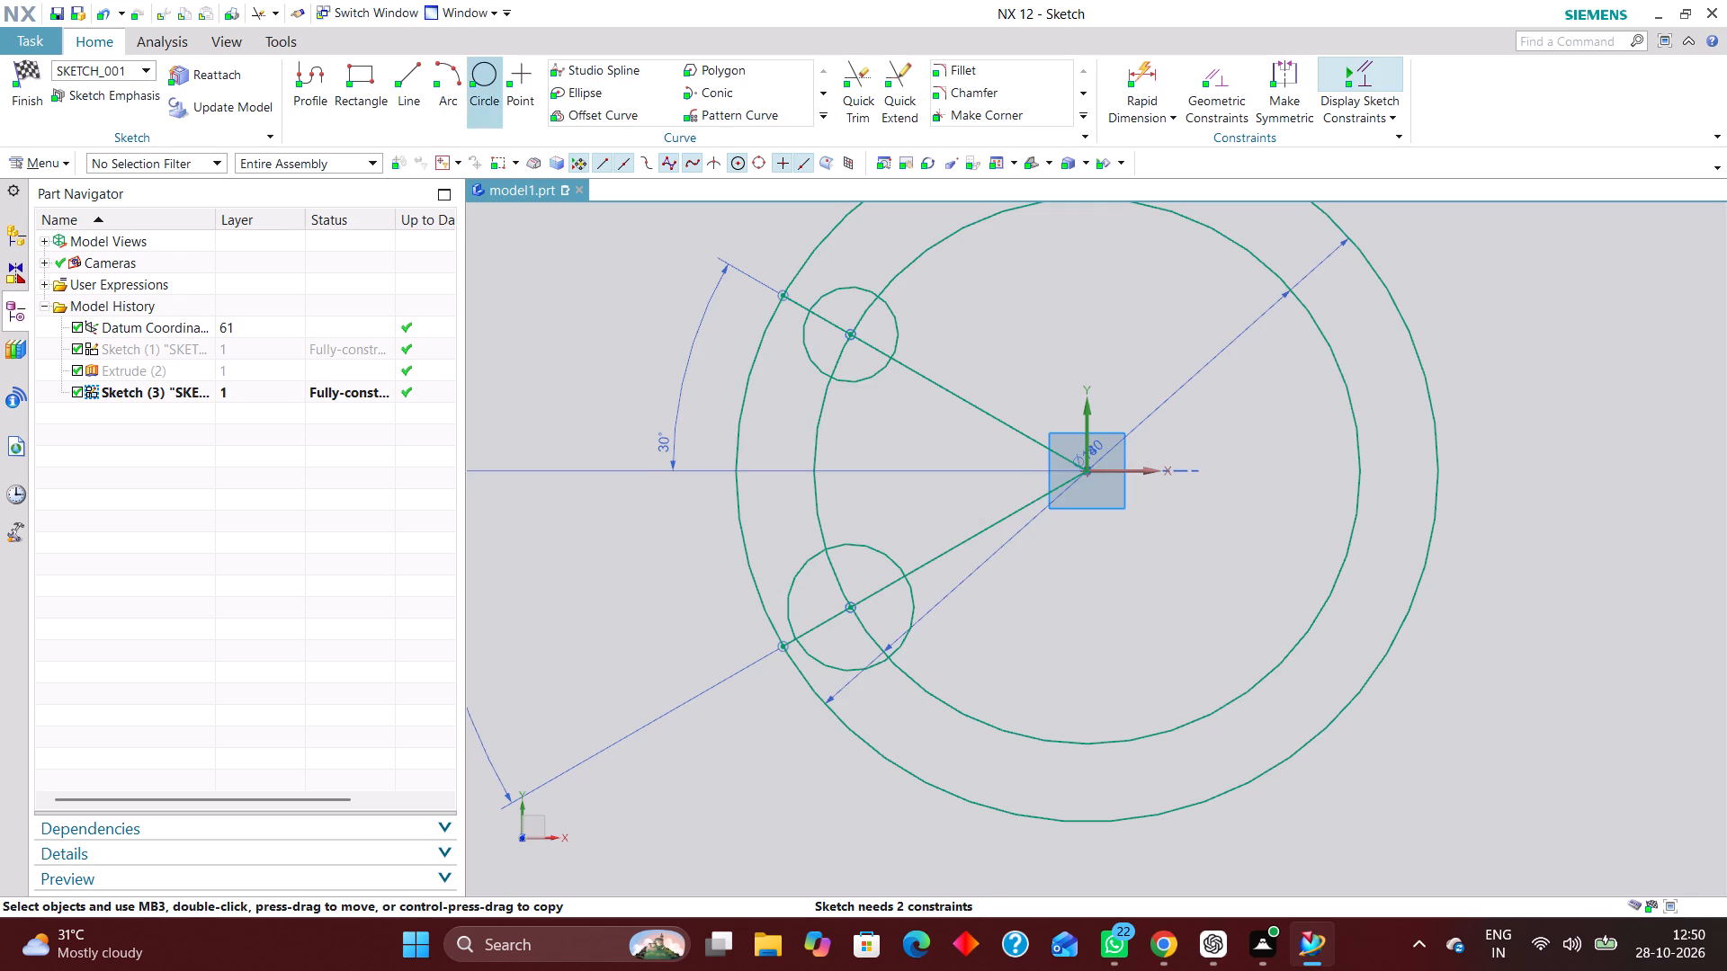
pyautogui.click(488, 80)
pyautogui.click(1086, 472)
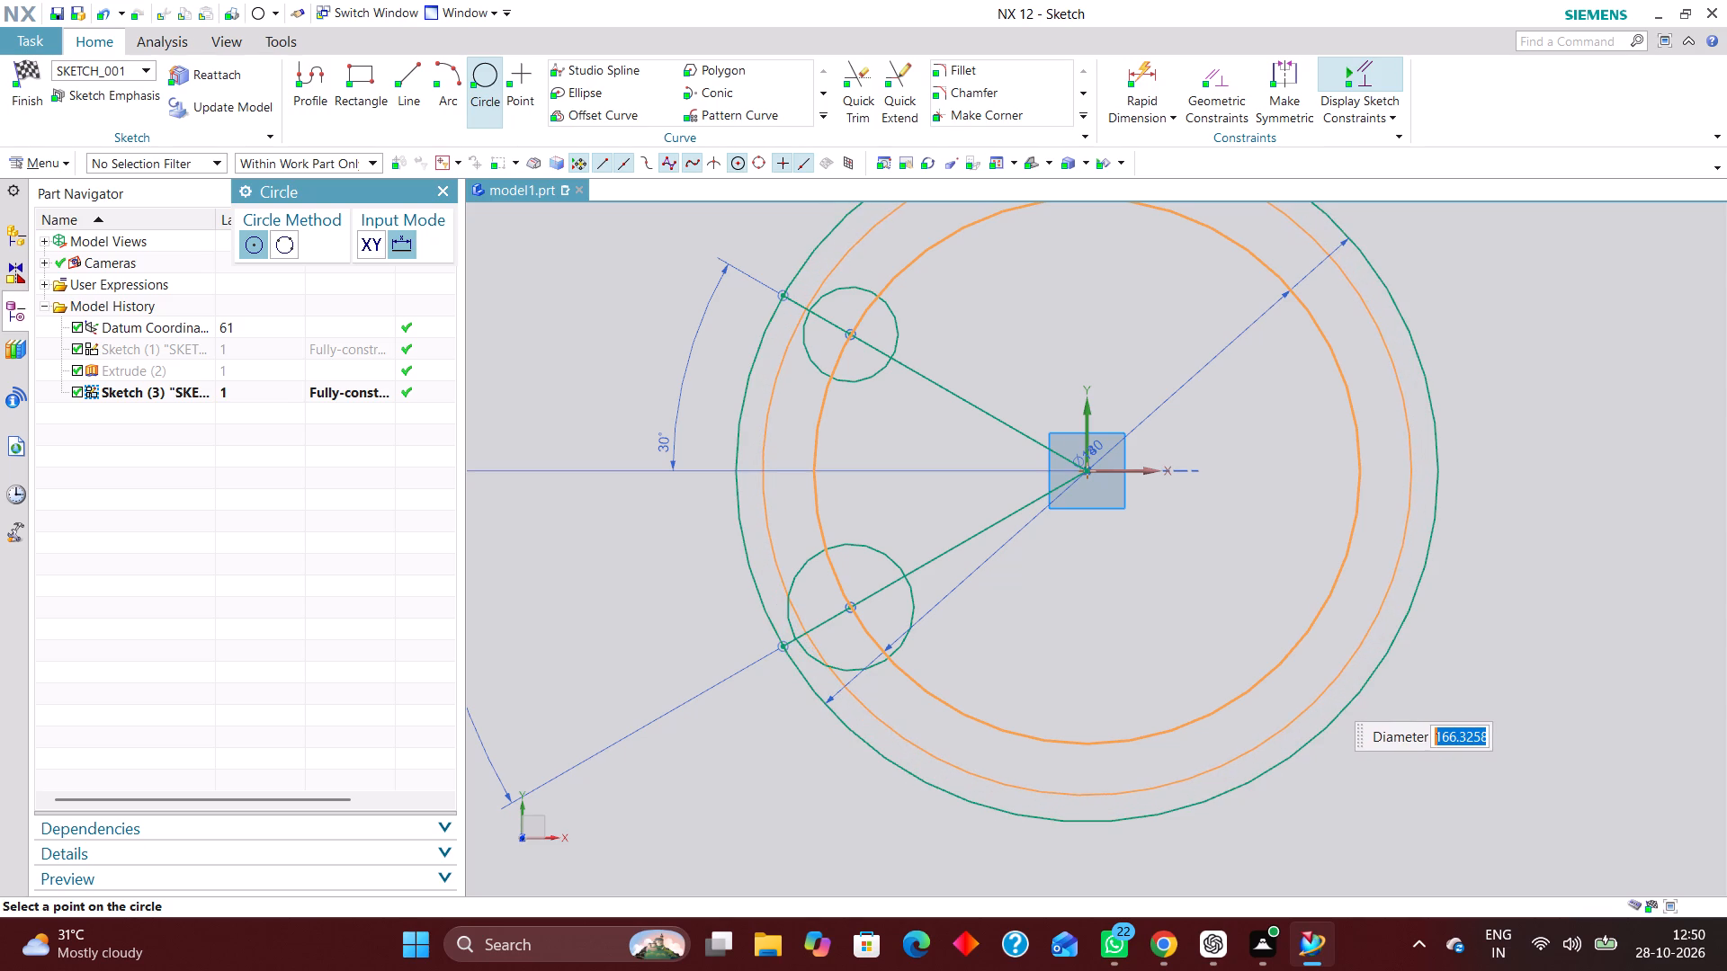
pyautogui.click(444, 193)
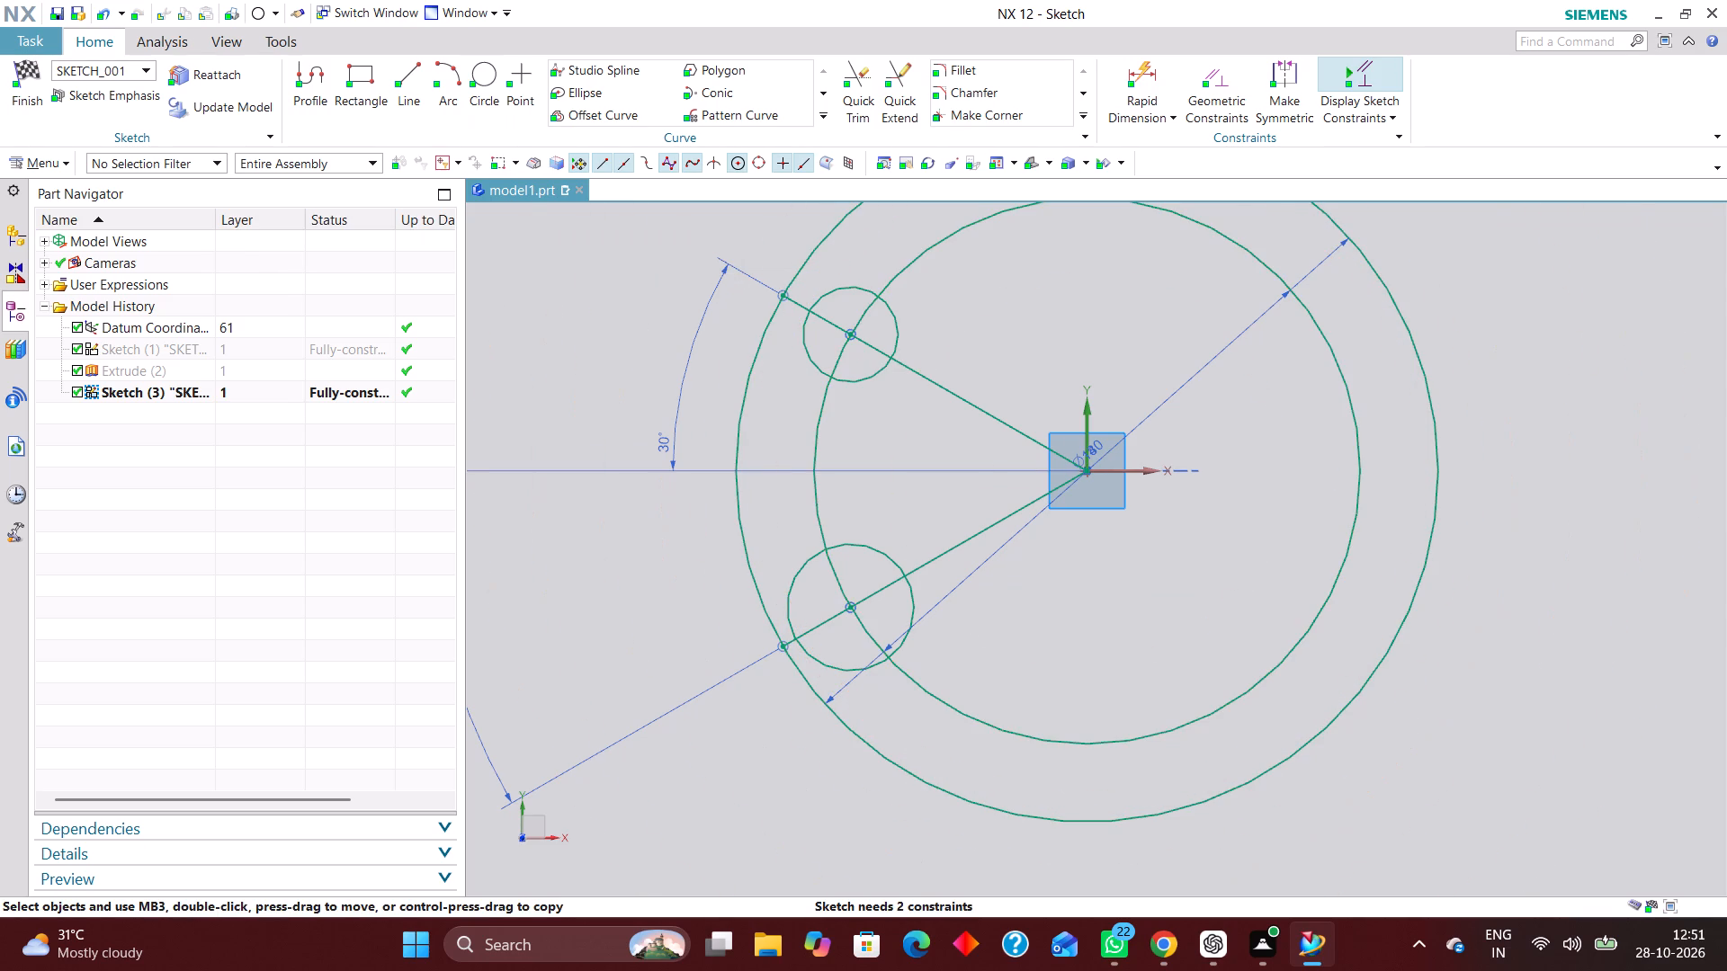
# Add a radial dimension of 10 mm to the upper small circle.
pyautogui.scroll(-2, 1047, 694)
pyautogui.scroll(2, 1054, 547)
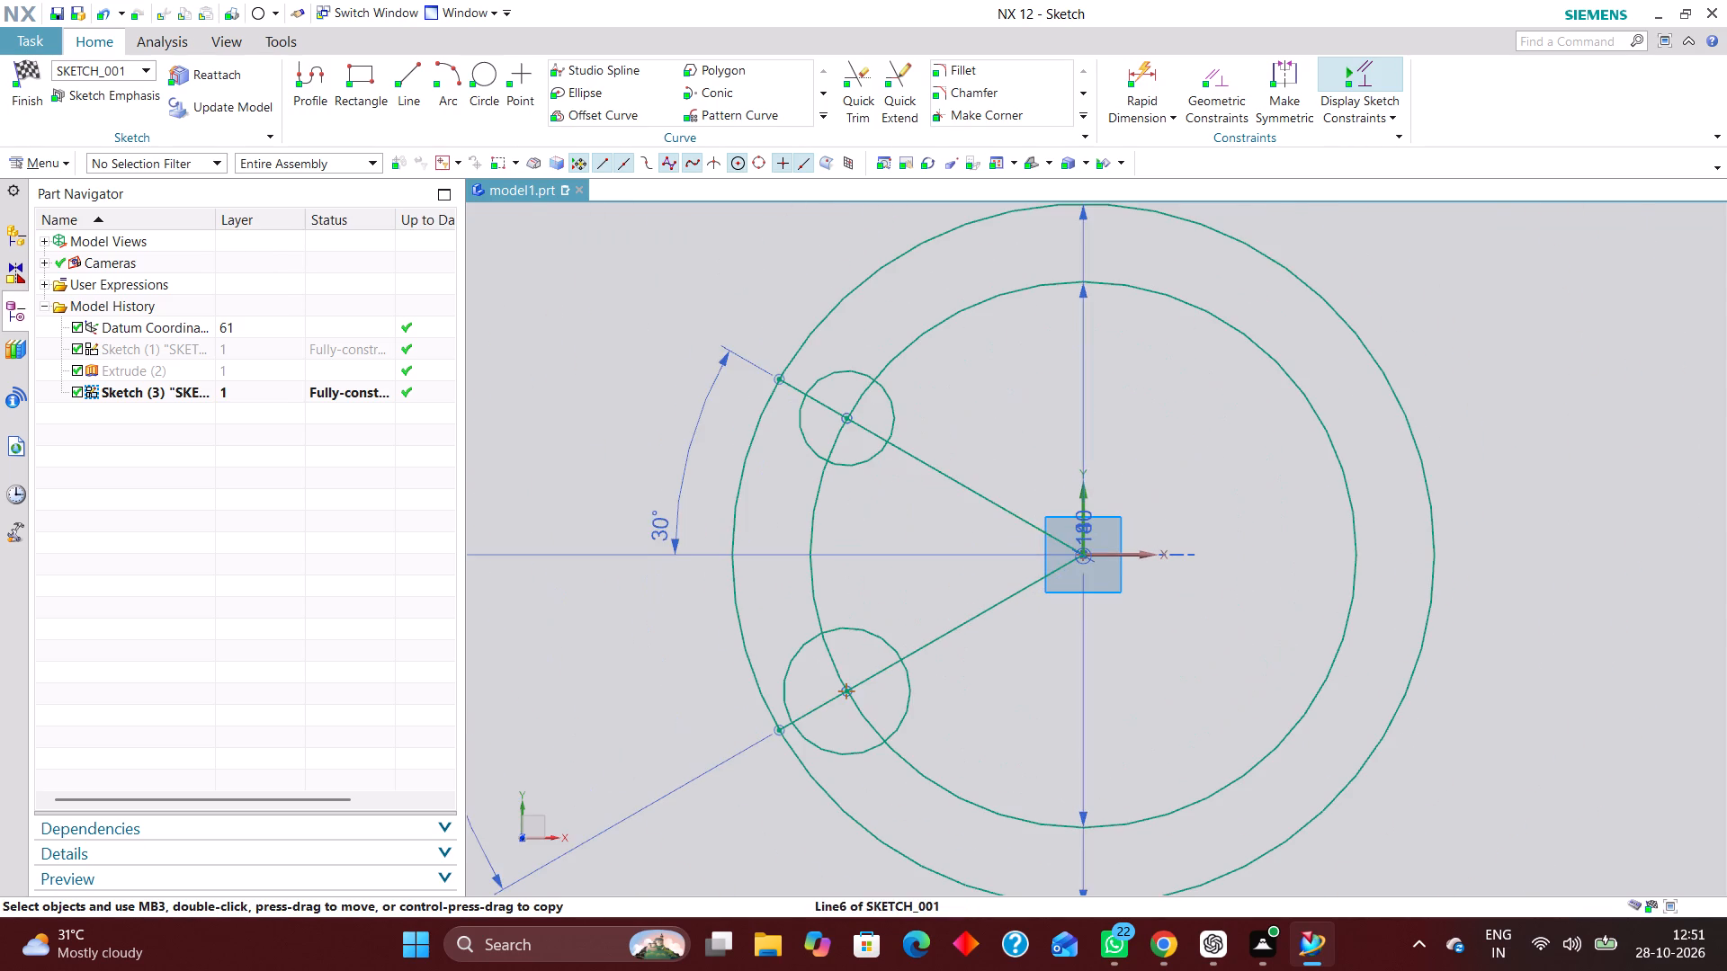
pyautogui.click(1159, 60)
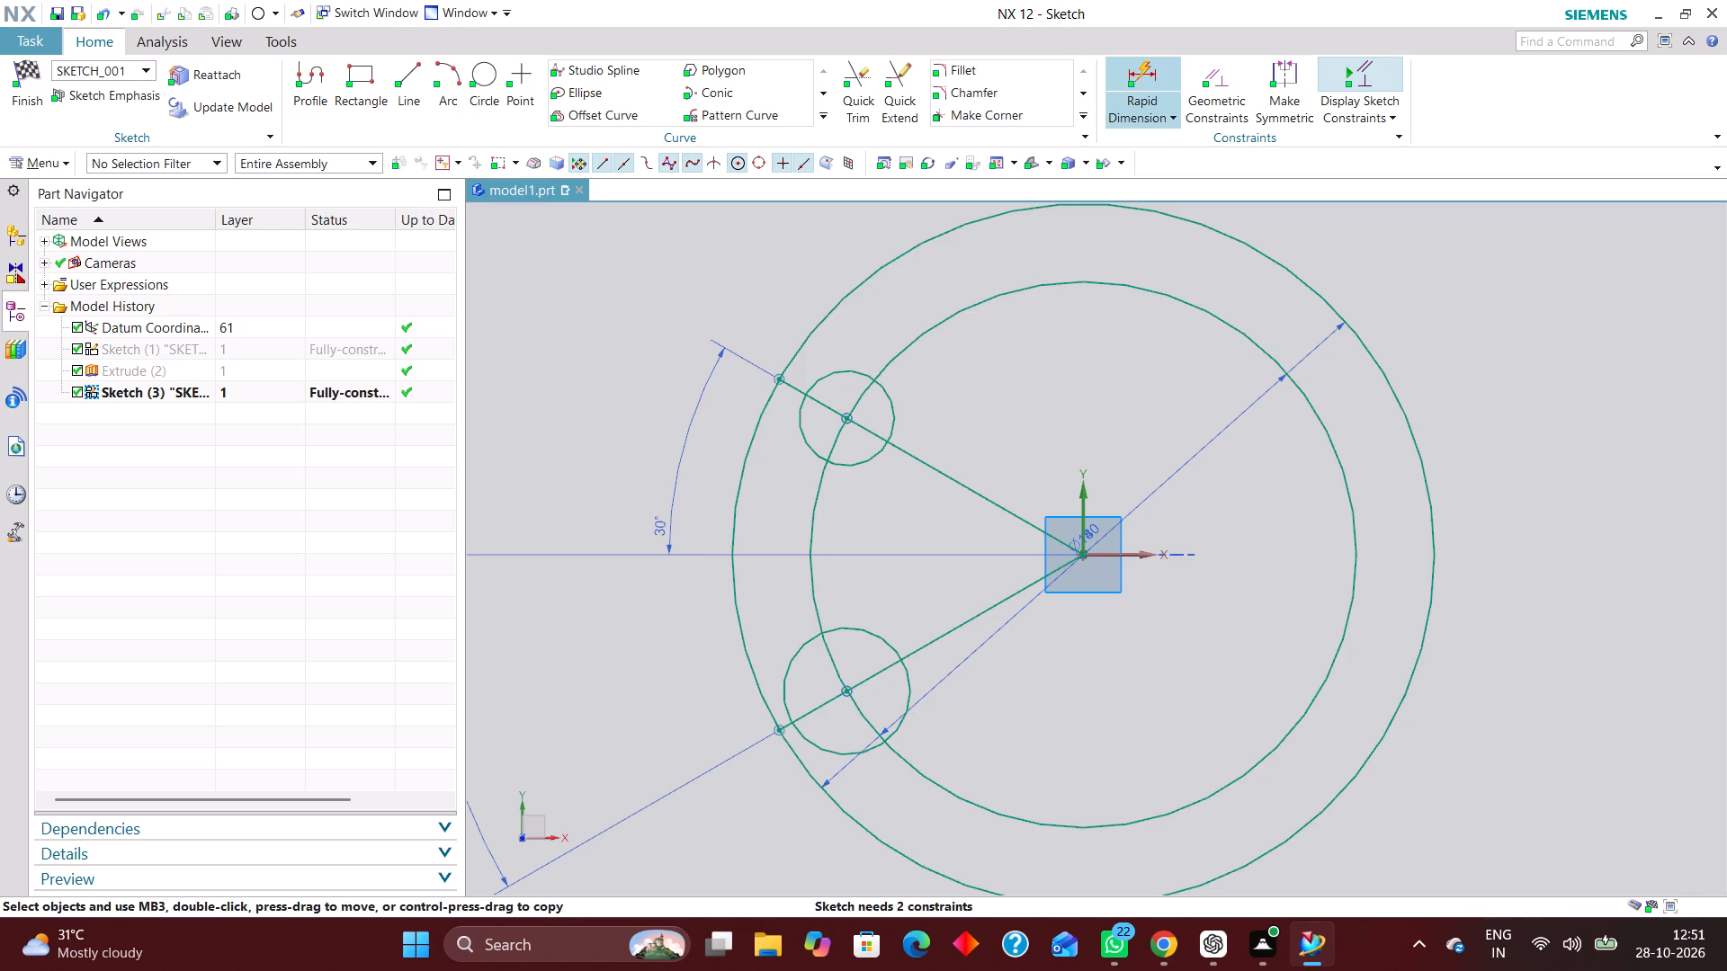
pyautogui.click(493, 441)
pyautogui.click(493, 603)
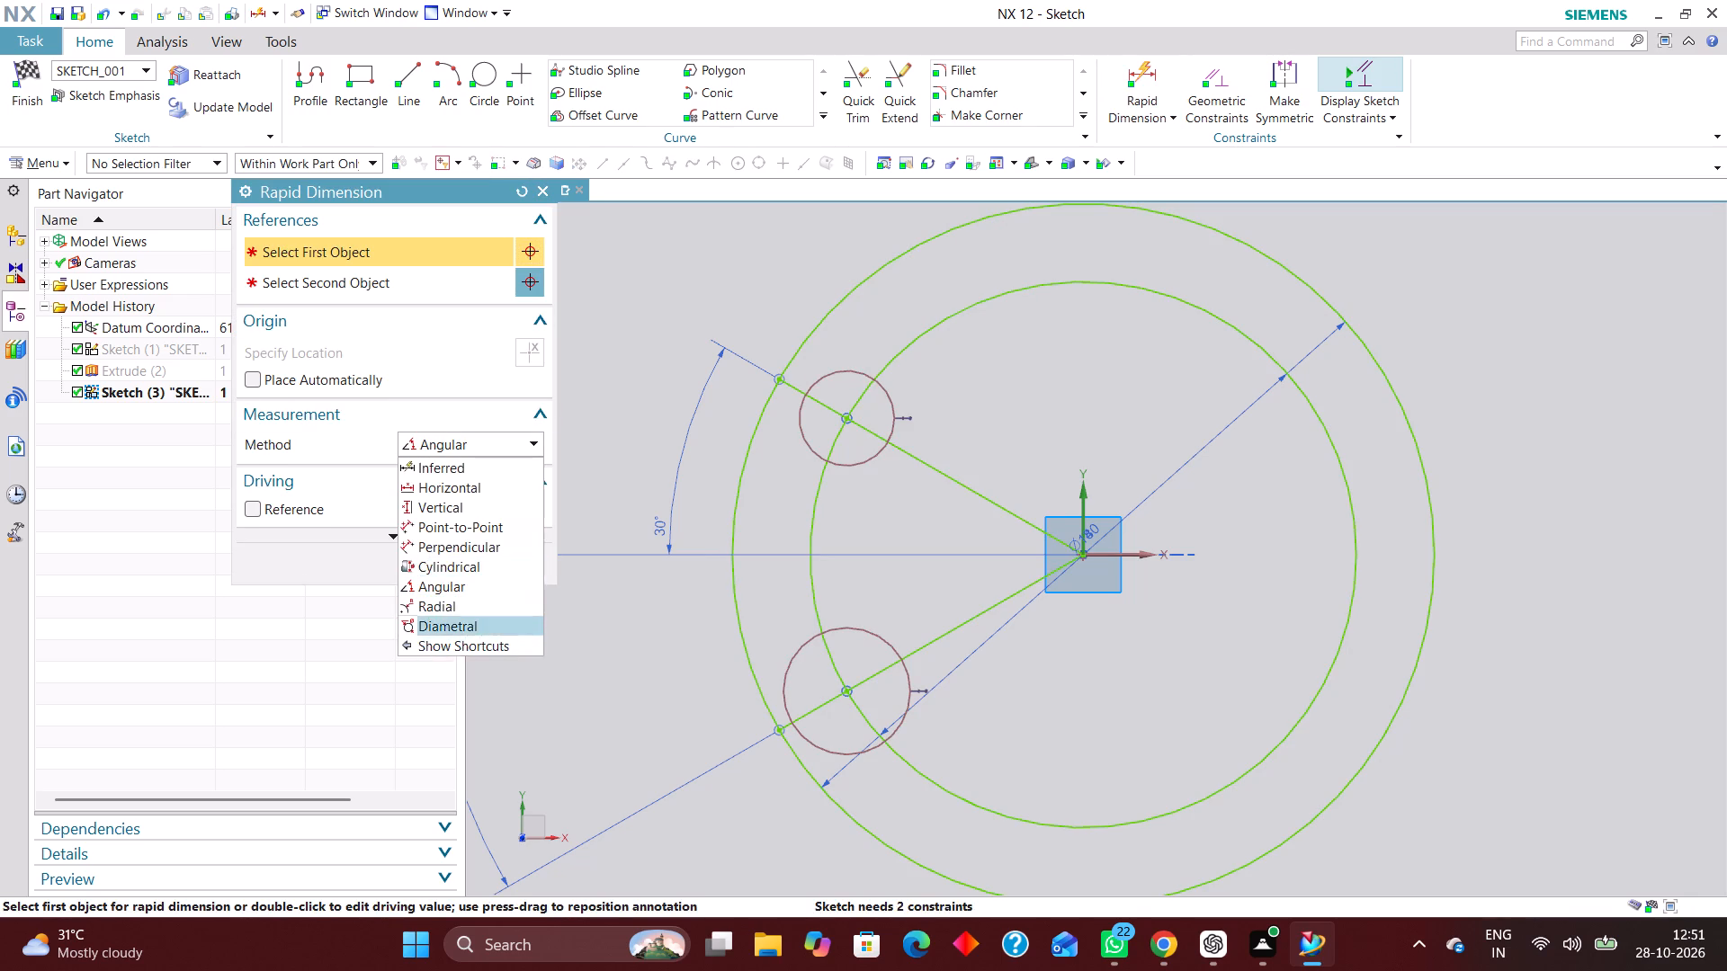
pyautogui.click(855, 370)
pyautogui.click(989, 385)
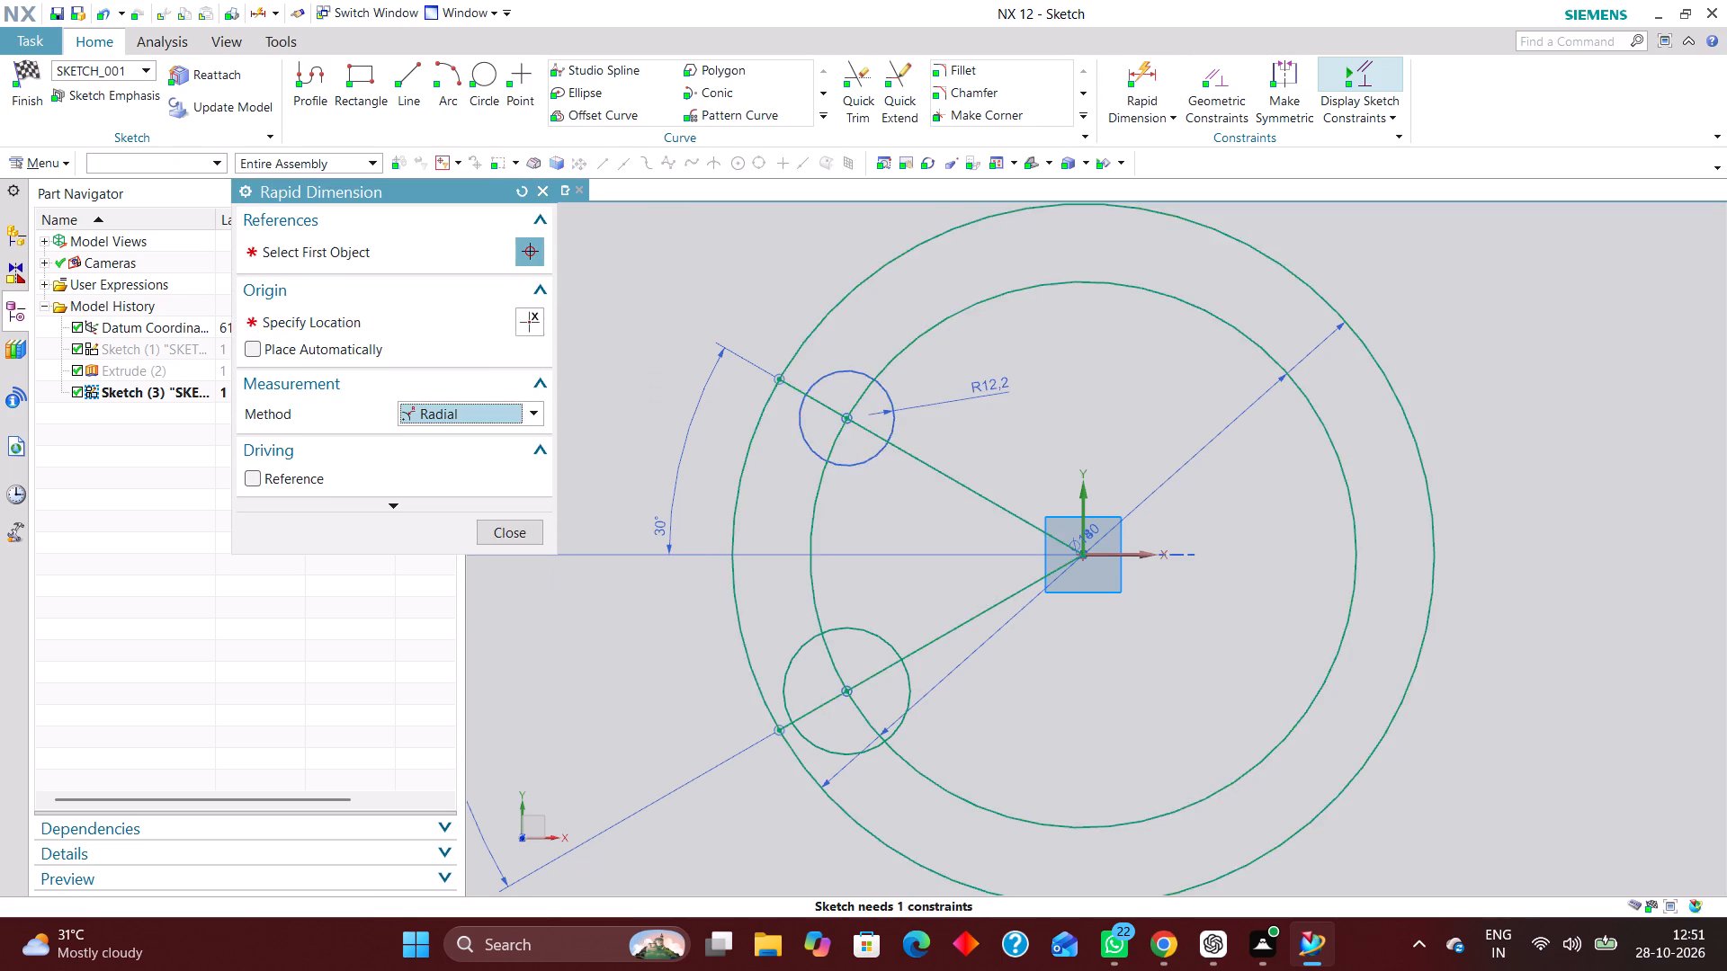
pyautogui.write('10')
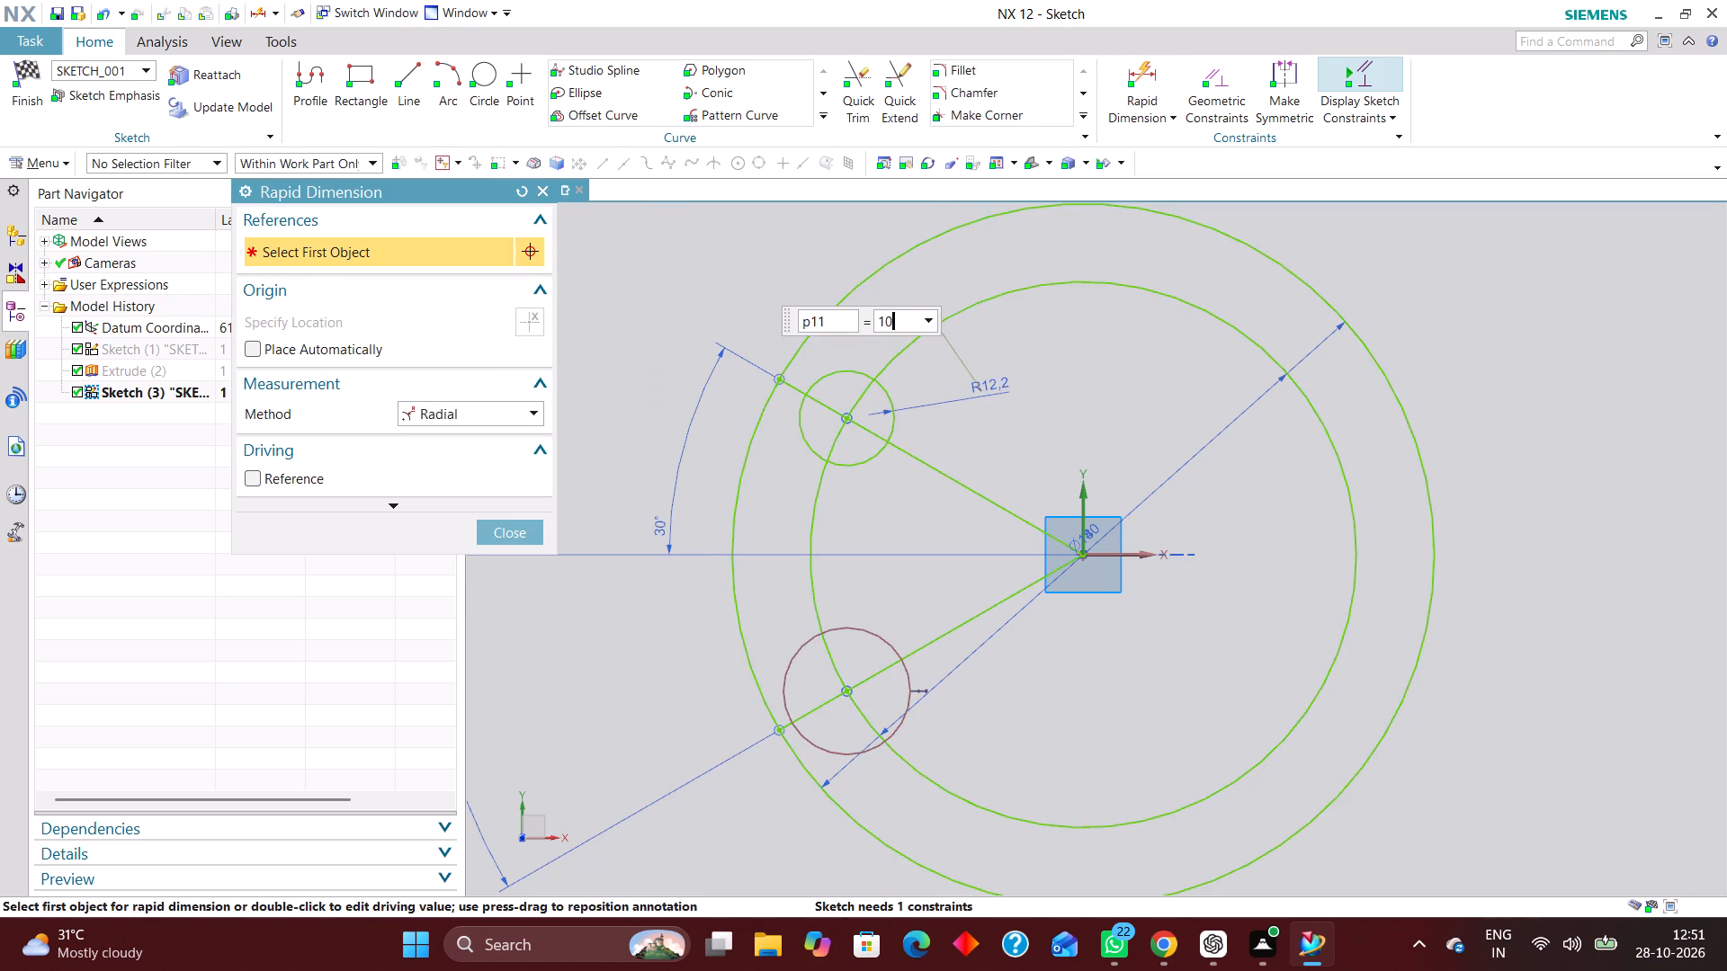
pyautogui.press('Return')
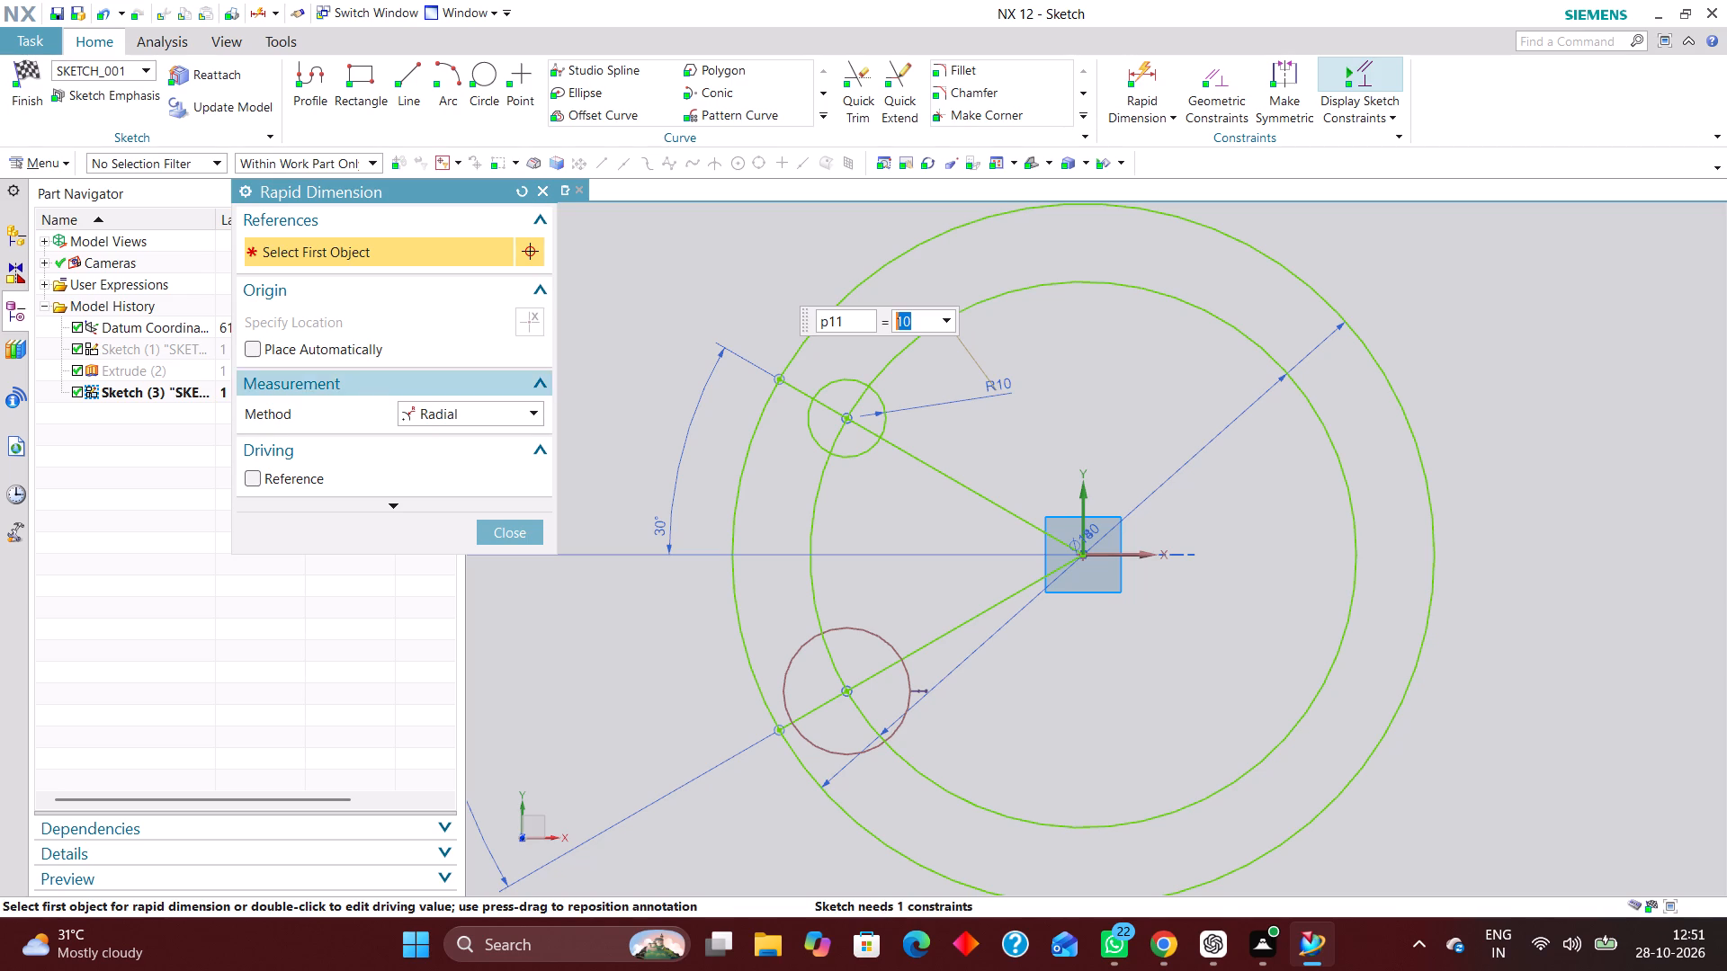
# Add a radial dimension of 10 mm to the lower small circle.
pyautogui.click(882, 637)
pyautogui.click(916, 582)
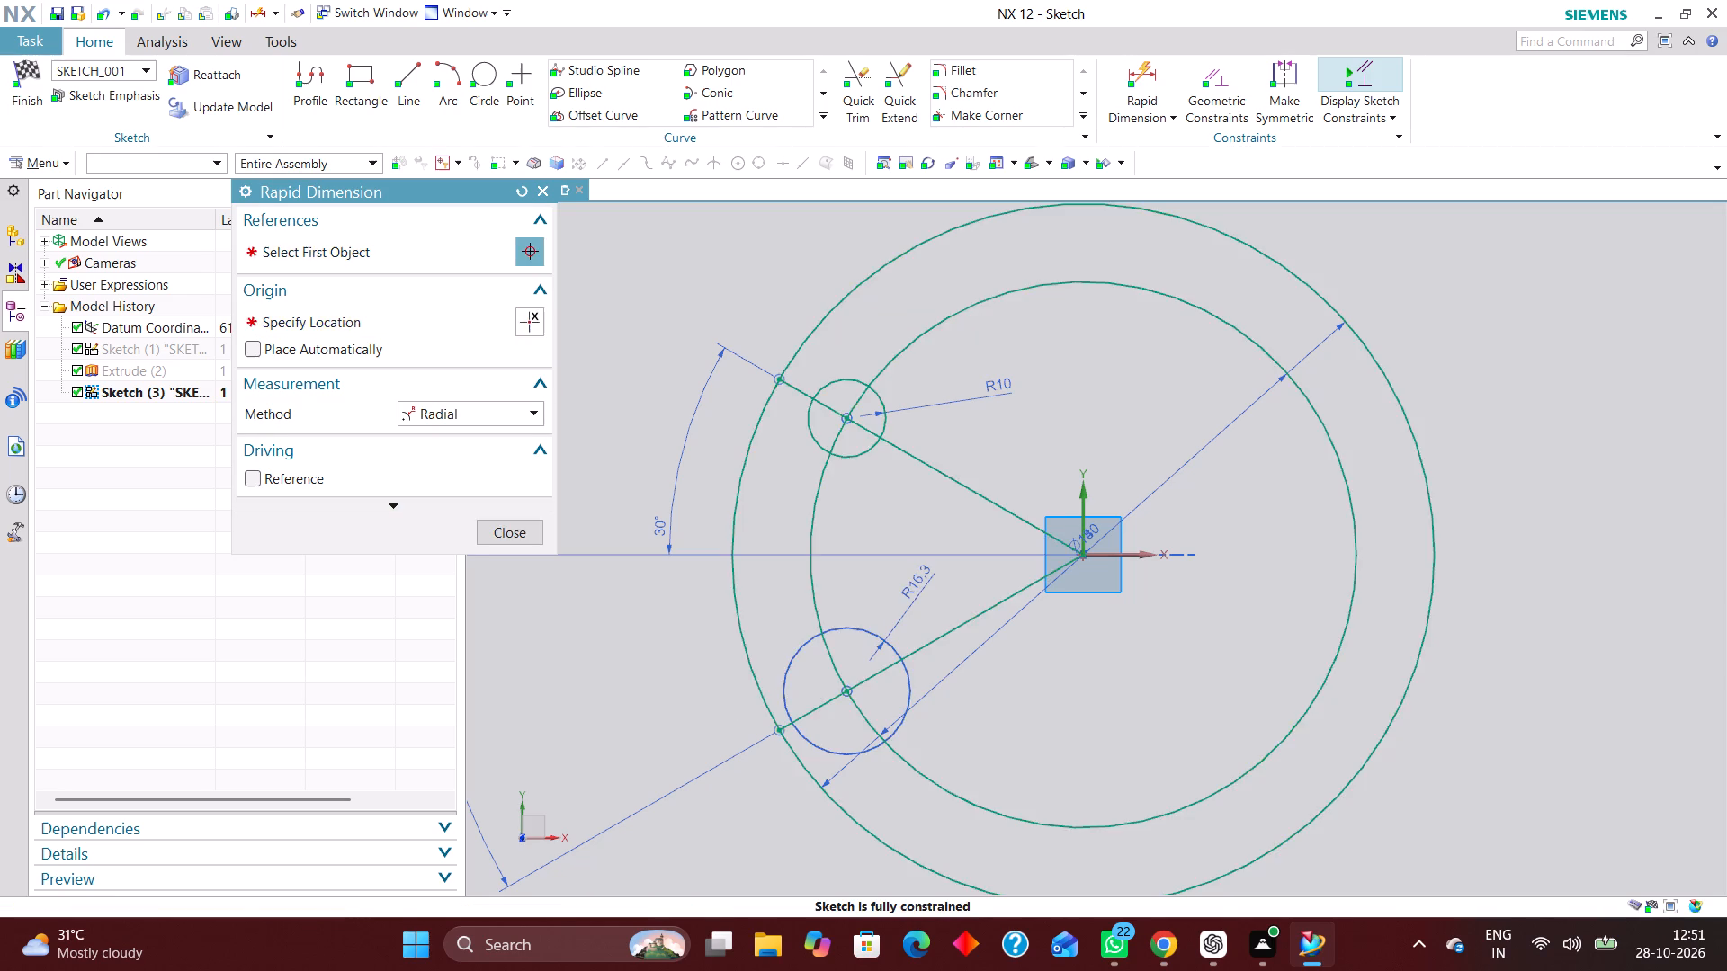
pyautogui.write('10')
pyautogui.press('Return')
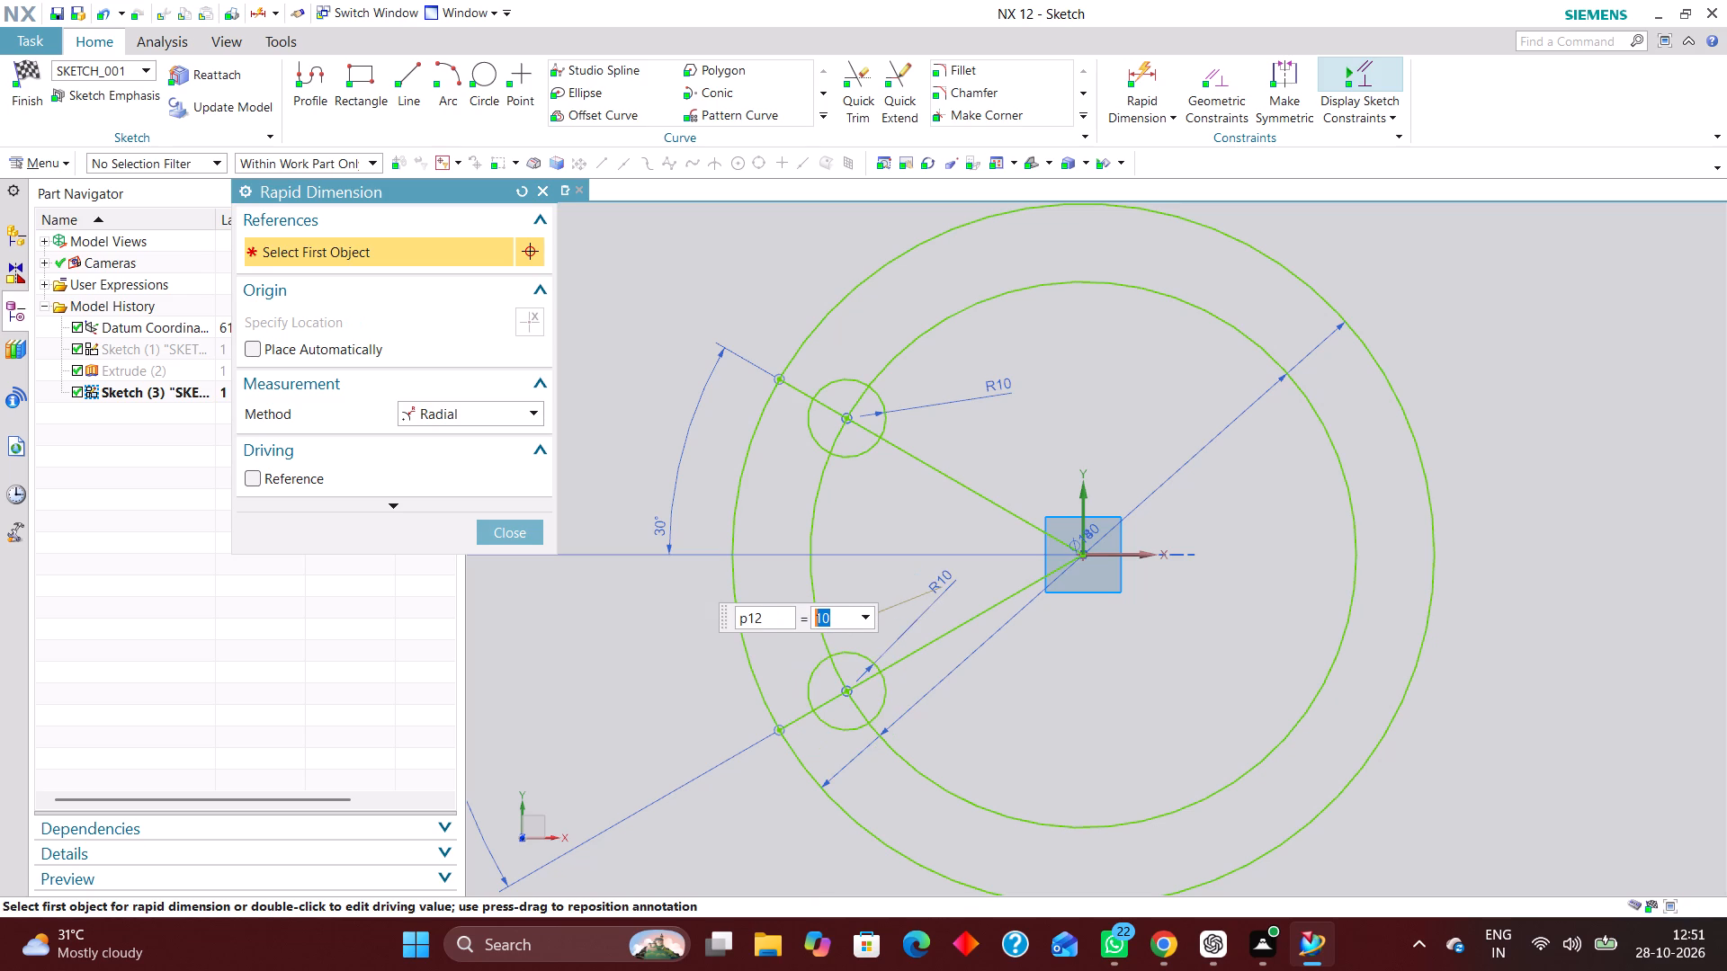
pyautogui.click(540, 529)
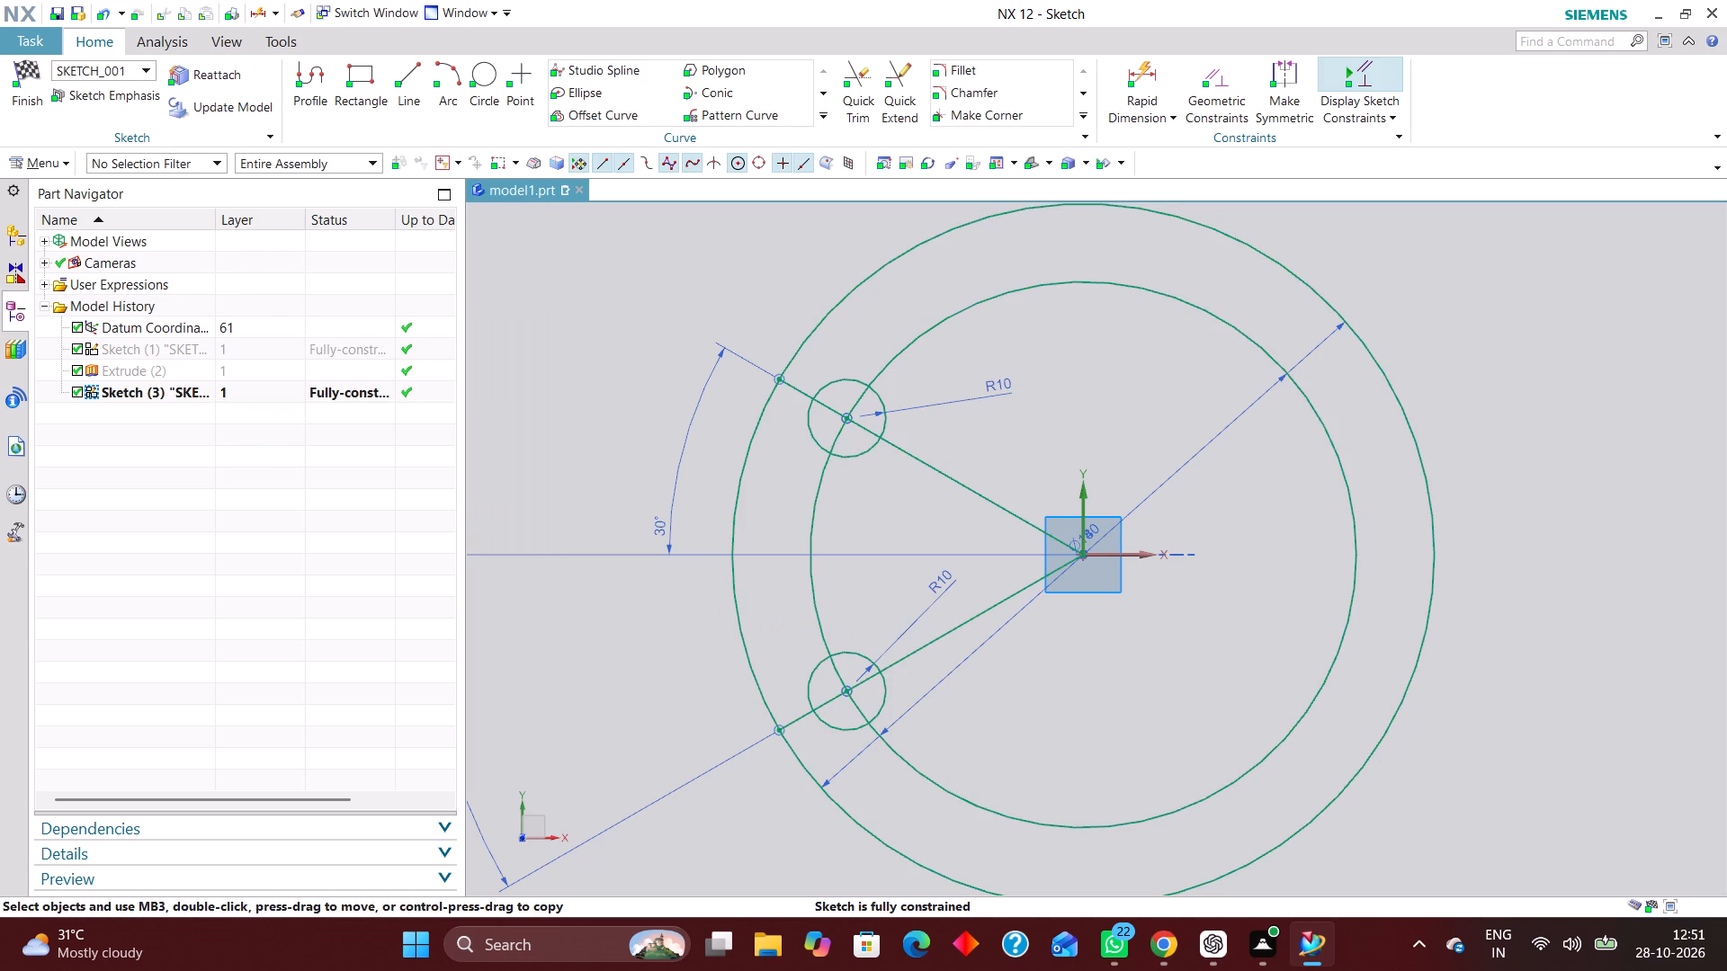
# Draw two circles centred on the origin, about 161 mm and about 119 mm in diameter, on either side of the 140 mm circle.
pyautogui.click(483, 69)
pyautogui.click(1087, 555)
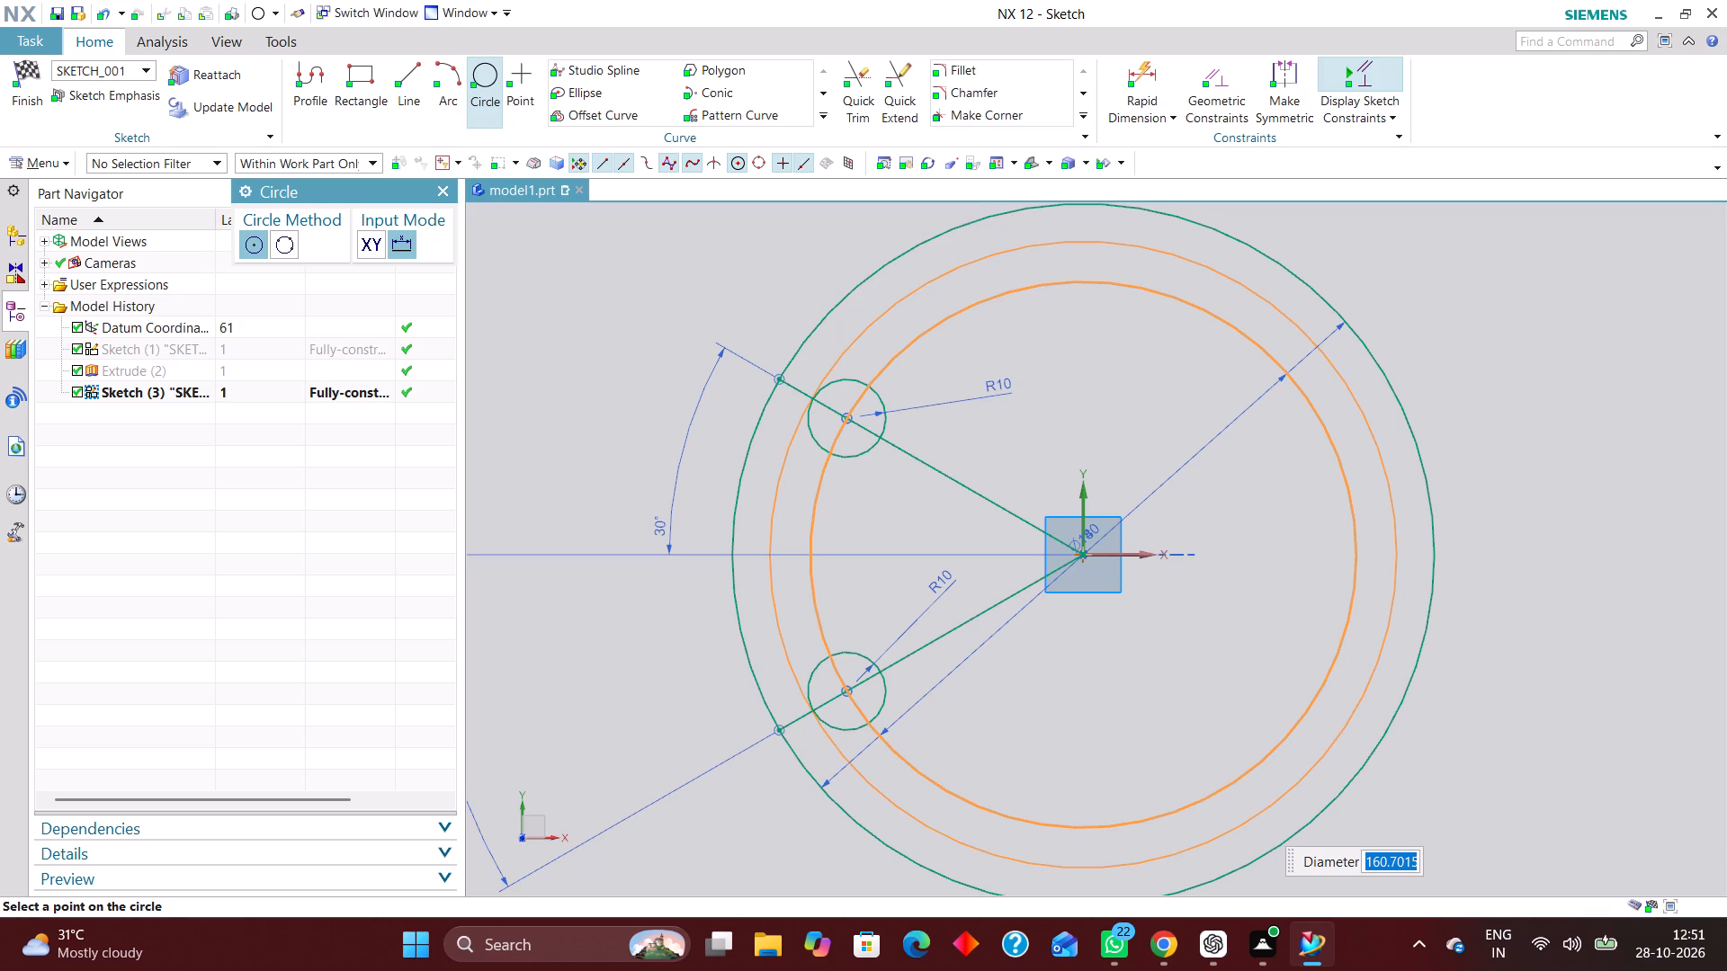
pyautogui.click(1256, 816)
pyautogui.click(1086, 558)
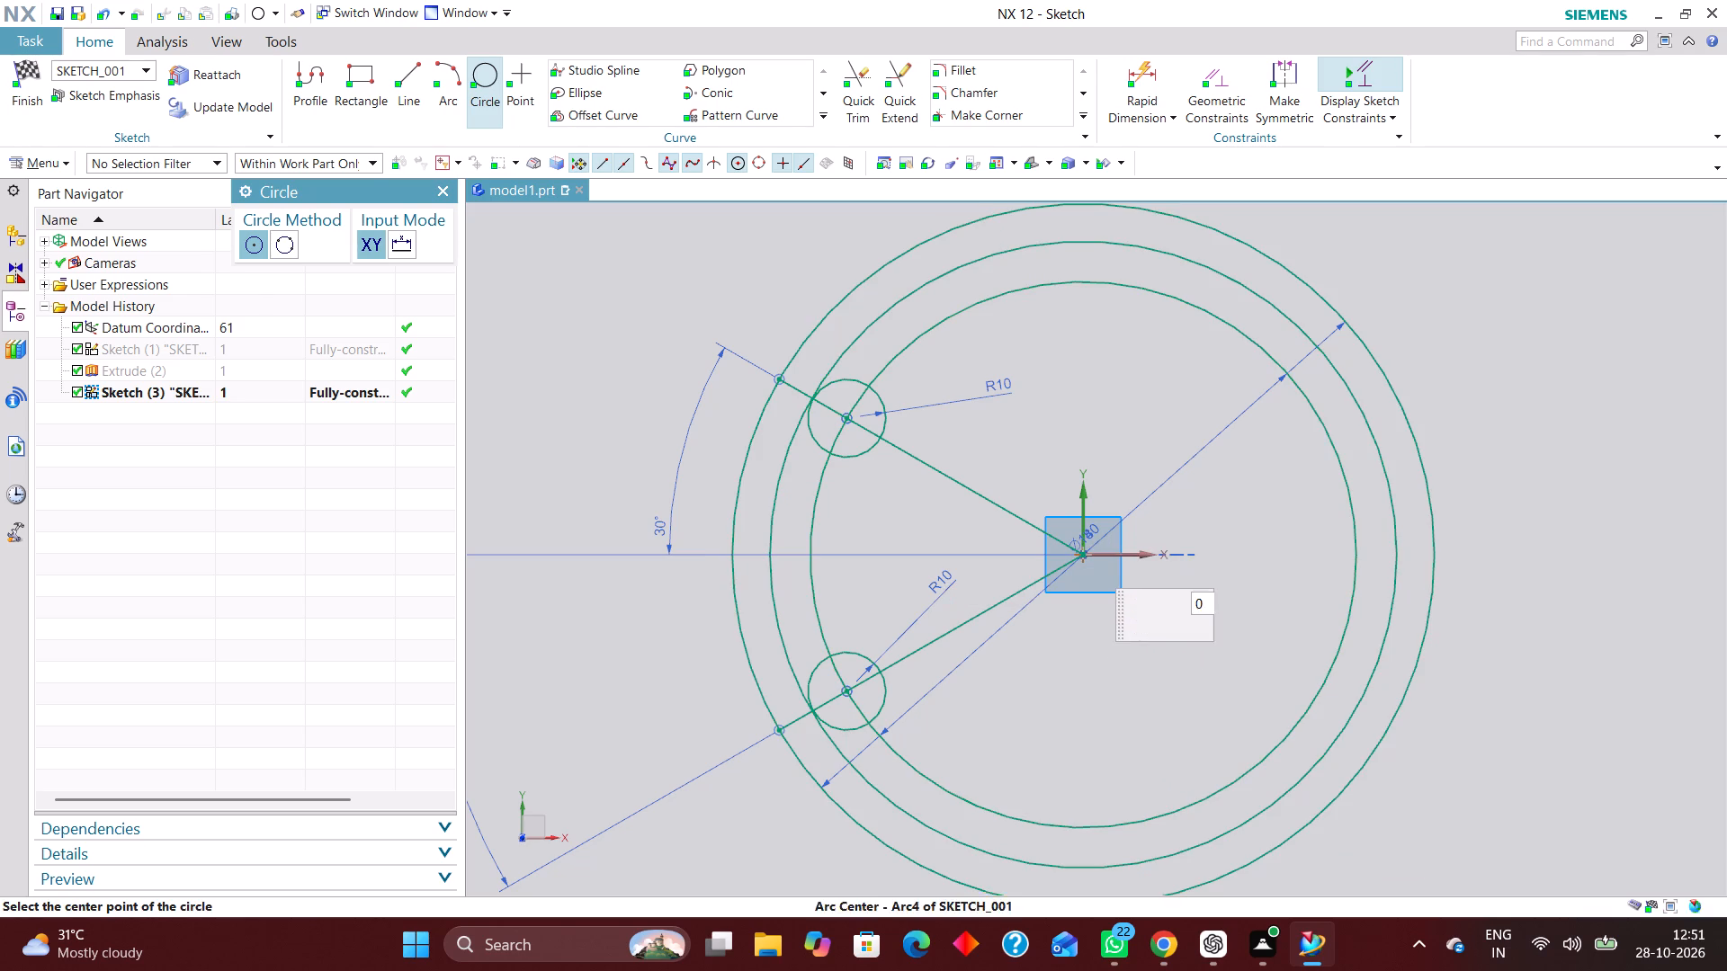
pyautogui.click(1230, 735)
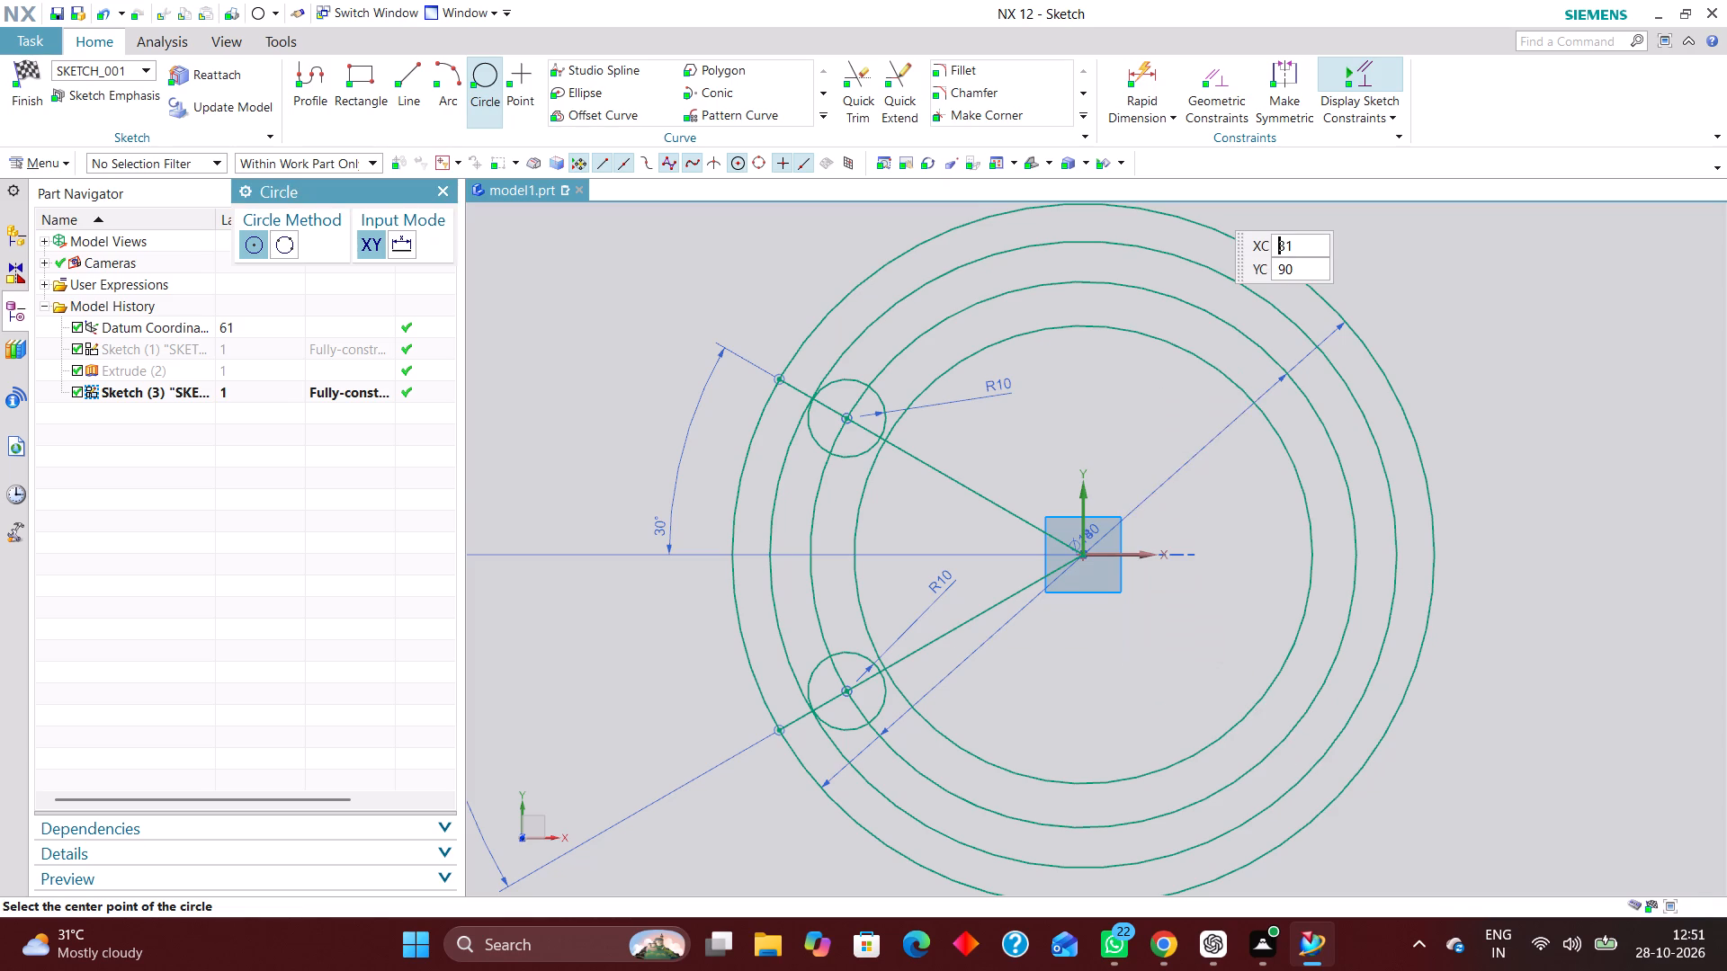
# Make the two new concentric circles tangent to the upper small circle, one on its outer side and one on its inner side.
pyautogui.click(1212, 64)
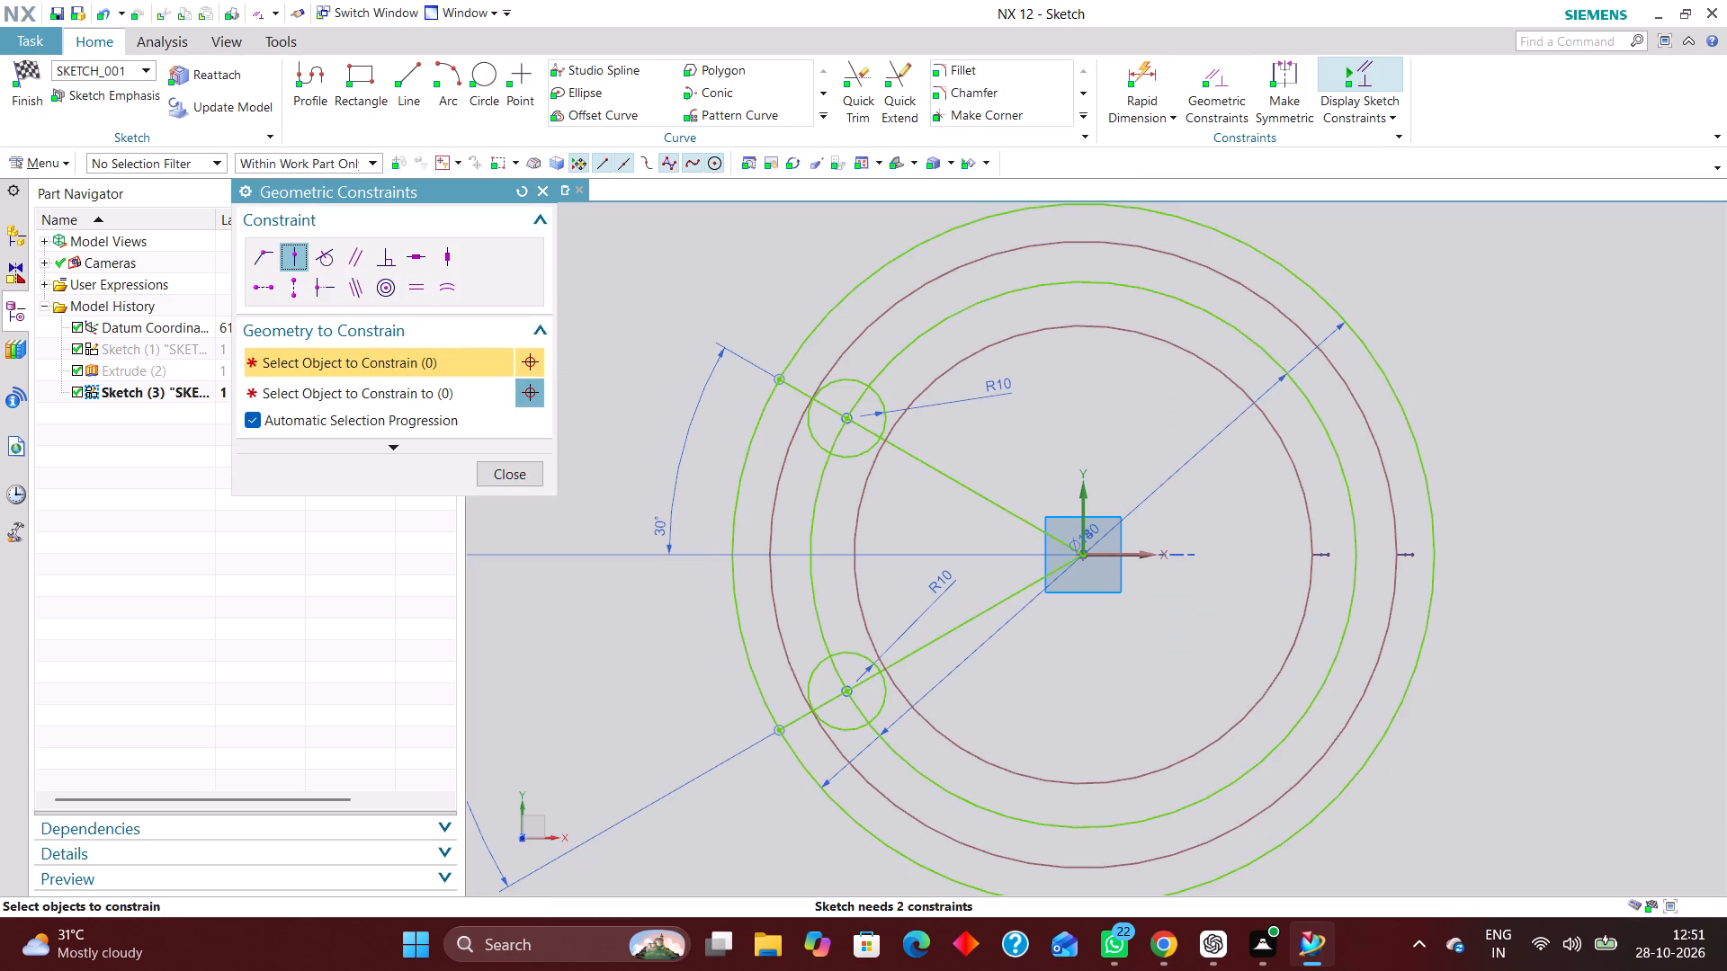
pyautogui.click(323, 260)
pyautogui.scroll(4, 819, 396)
pyautogui.click(856, 363)
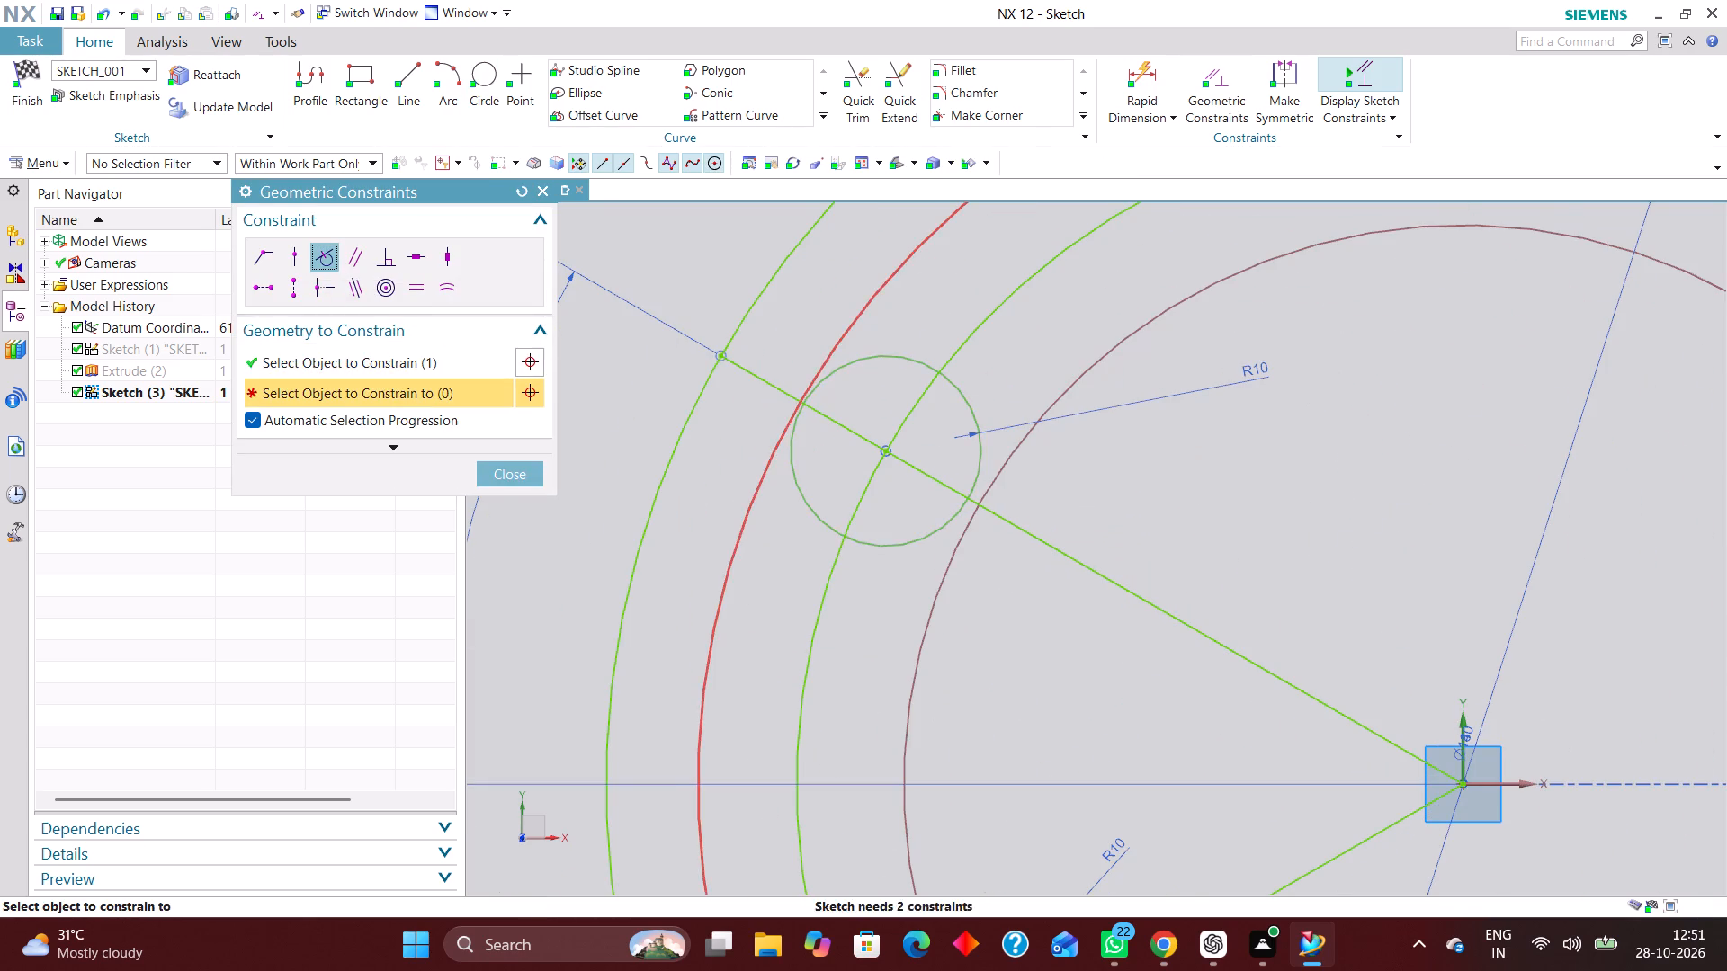
pyautogui.click(843, 328)
pyautogui.scroll(-3, 793, 307)
pyautogui.click(888, 361)
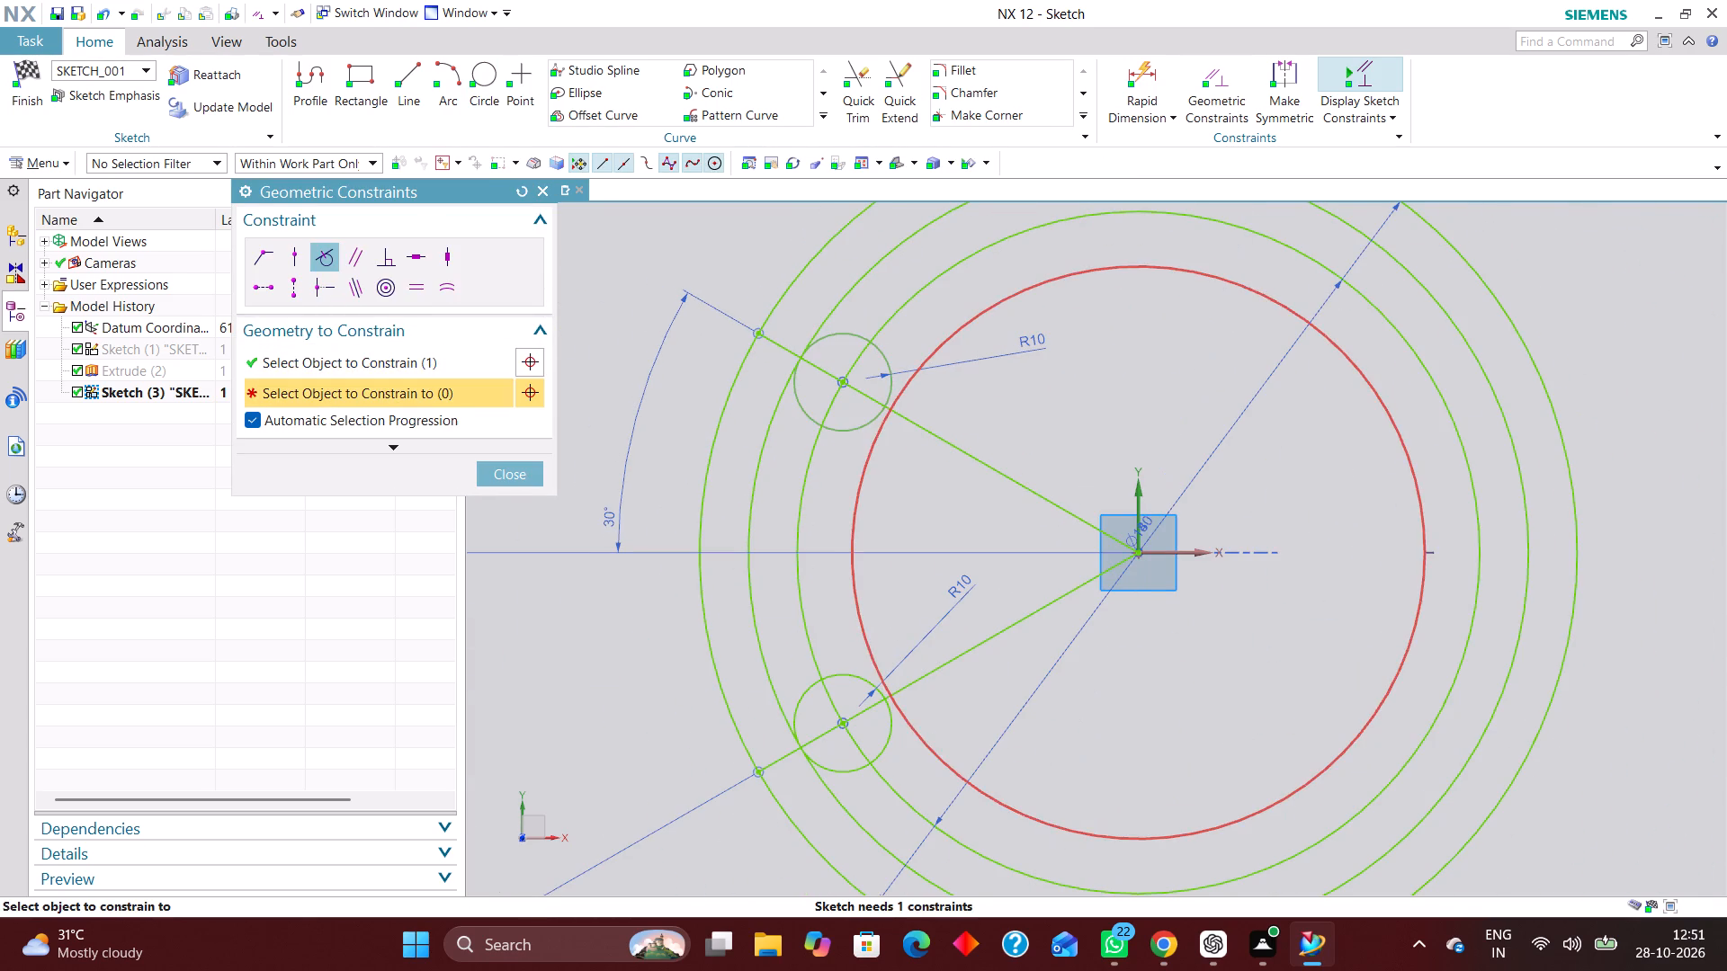
pyautogui.click(946, 347)
pyautogui.click(529, 473)
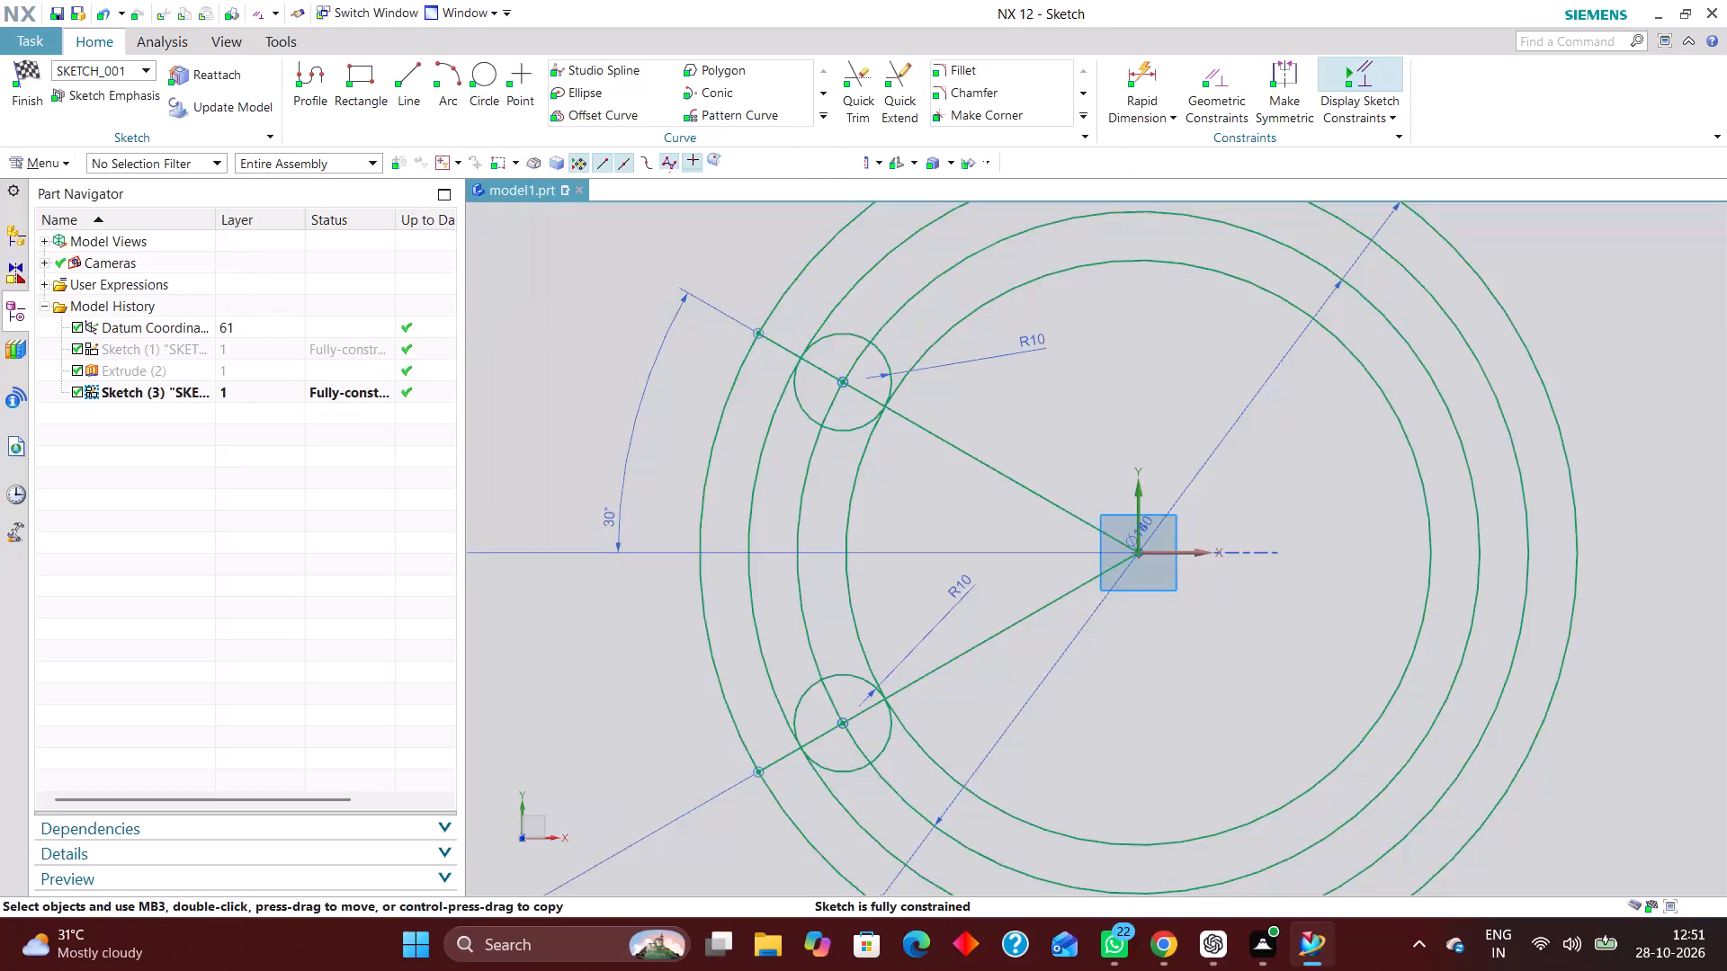
# Trim the three inner concentric circles with Quick Trim, keeping only their arcs between the two small circles.
pyautogui.scroll(-2, 904, 438)
pyautogui.scroll(1, 922, 110)
pyautogui.click(851, 55)
pyautogui.click(860, 72)
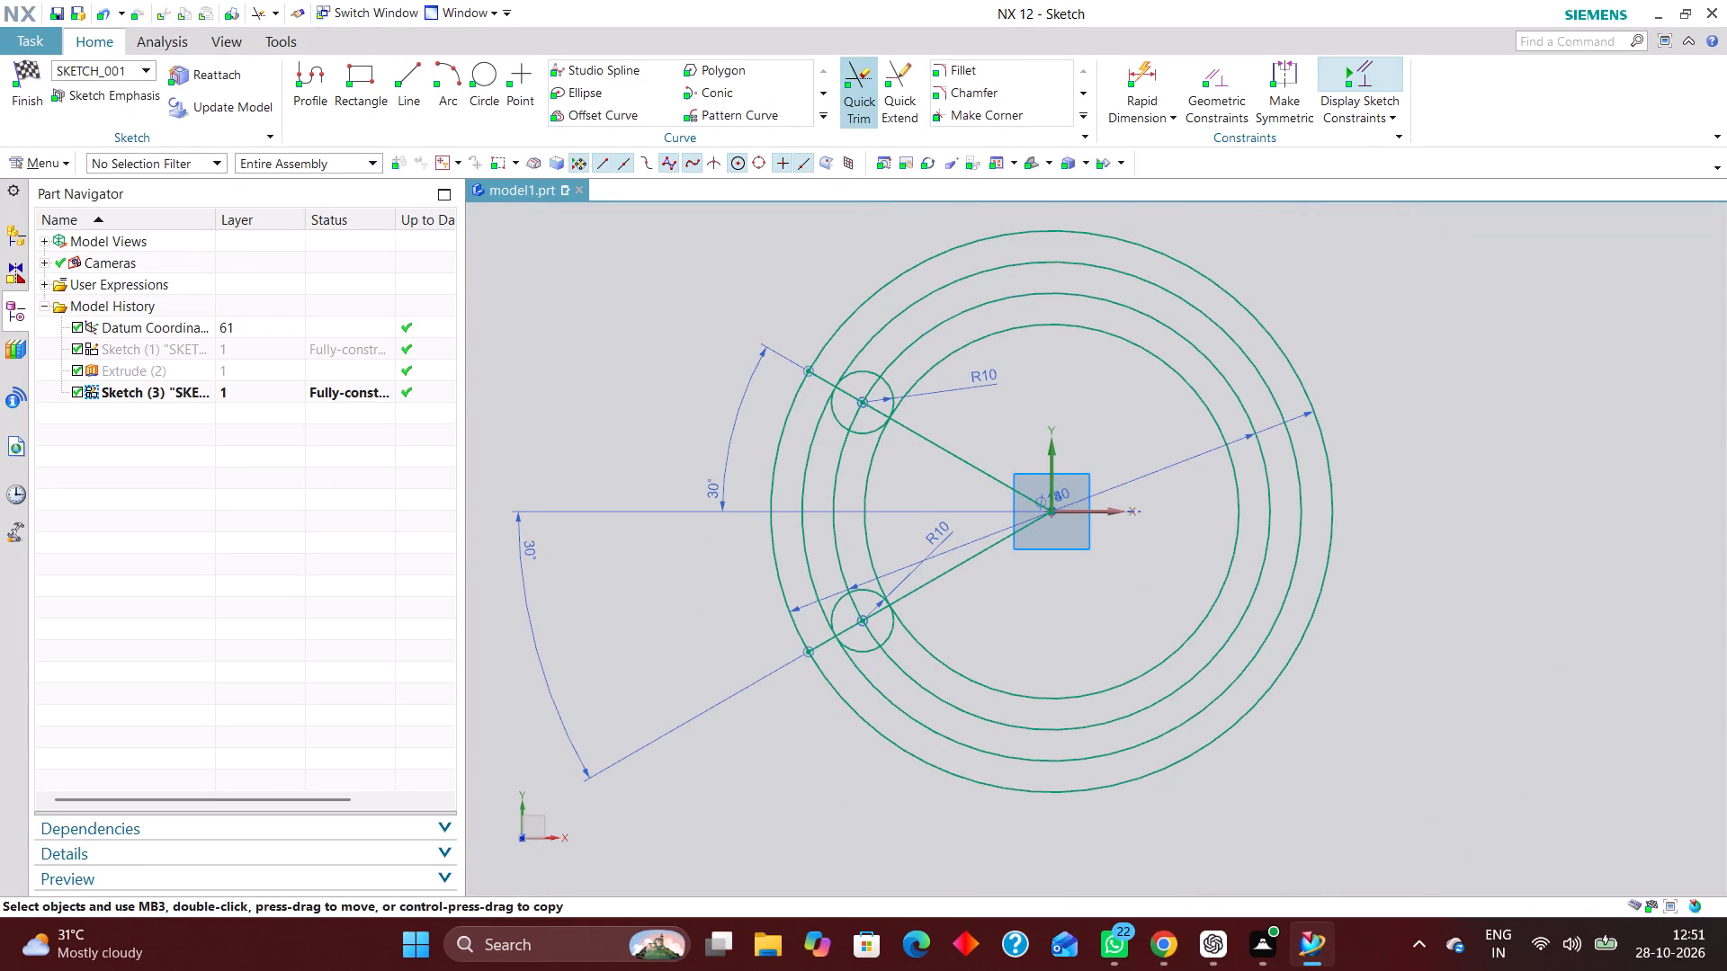
pyautogui.scroll(4, 881, 343)
pyautogui.click(845, 343)
pyautogui.scroll(-4, 917, 349)
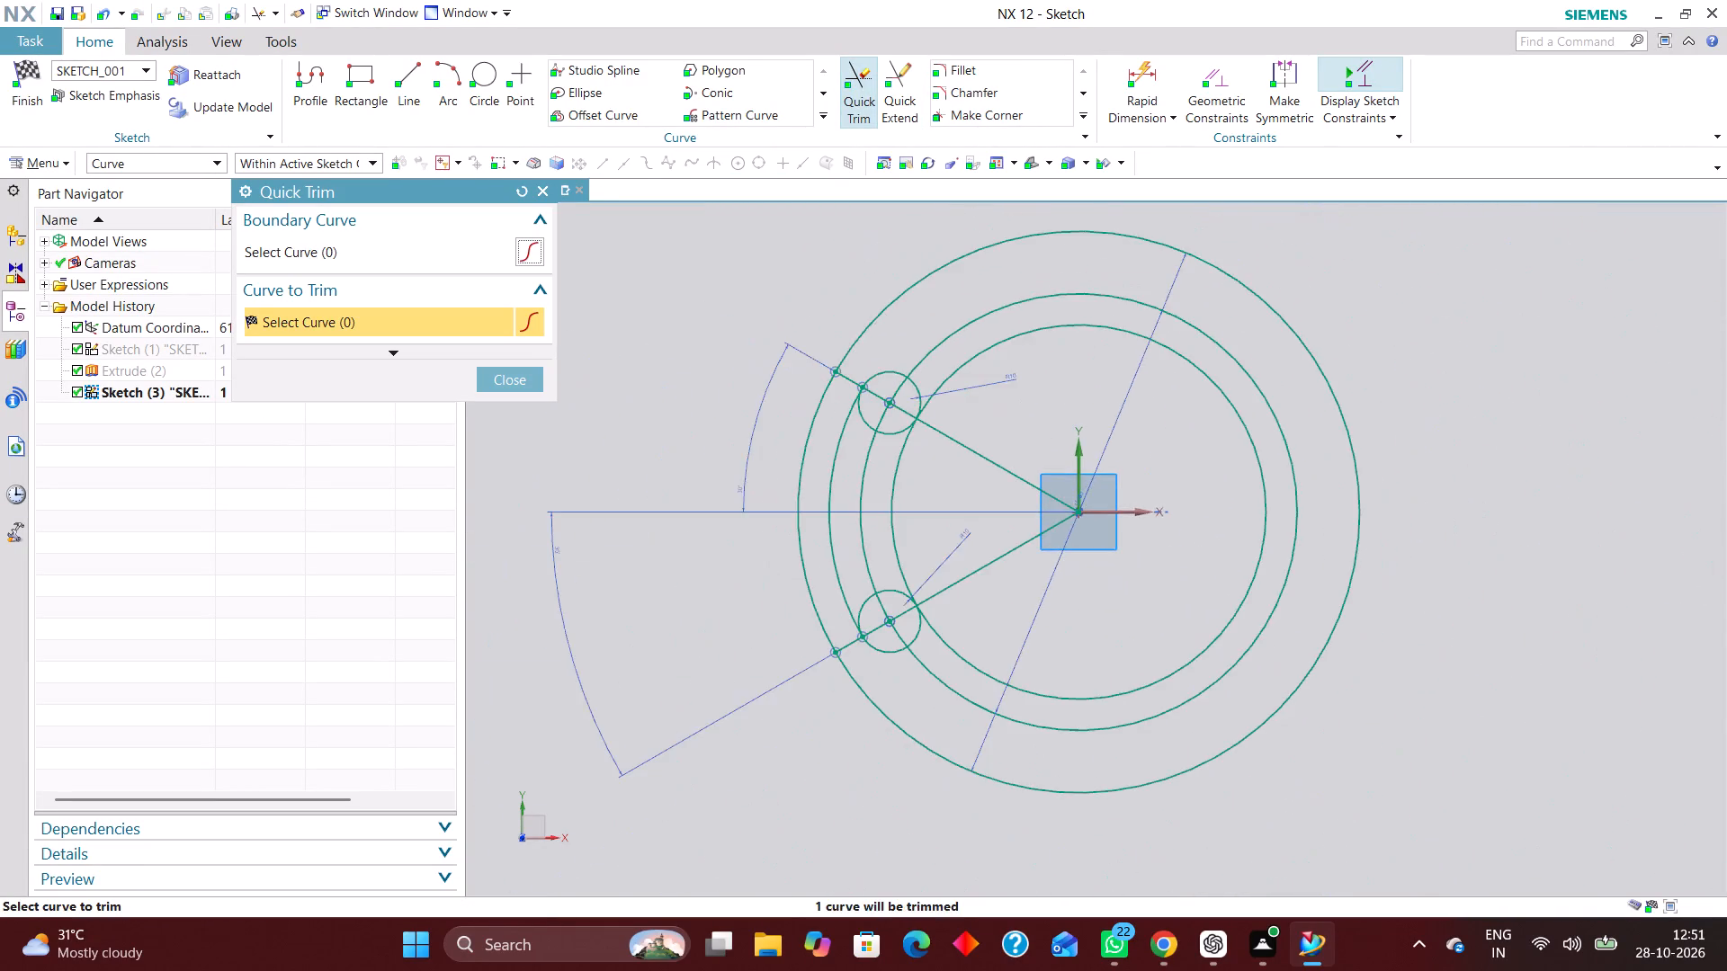
pyautogui.scroll(4, 919, 359)
pyautogui.scroll(-3, 945, 316)
pyautogui.scroll(2, 984, 379)
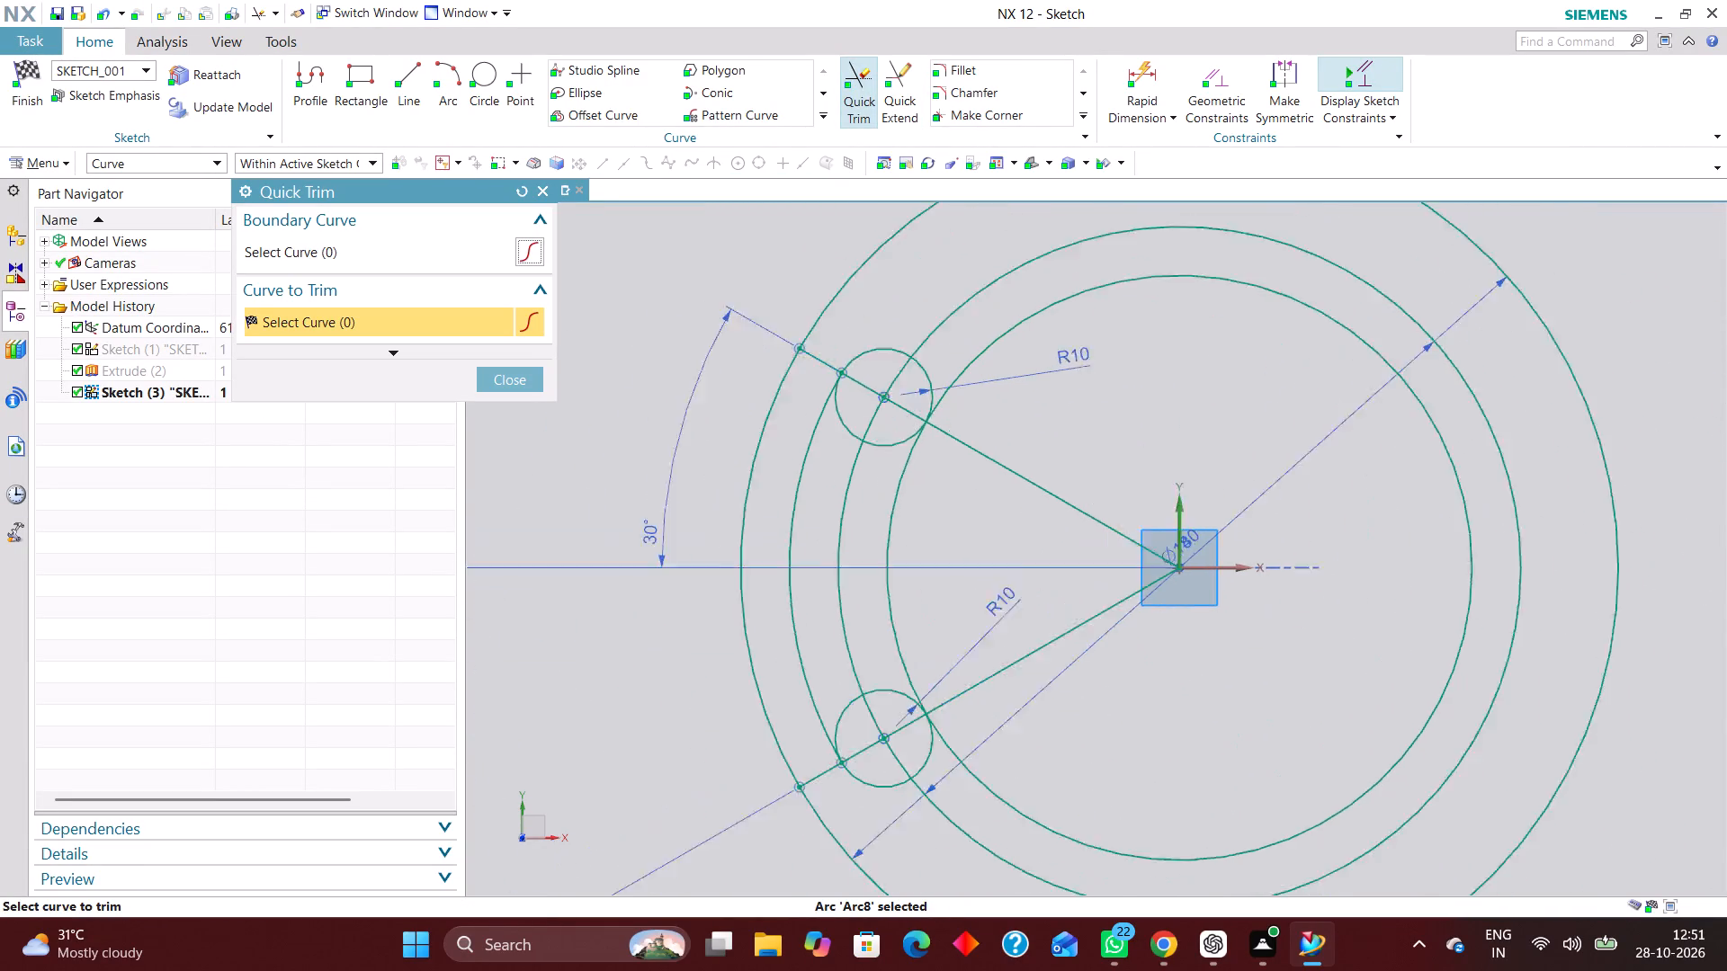
pyautogui.scroll(2, 984, 379)
pyautogui.click(870, 307)
pyautogui.scroll(-4, 949, 314)
pyautogui.scroll(3, 962, 325)
pyautogui.click(953, 325)
pyautogui.scroll(-4, 1000, 297)
pyautogui.scroll(2, 913, 330)
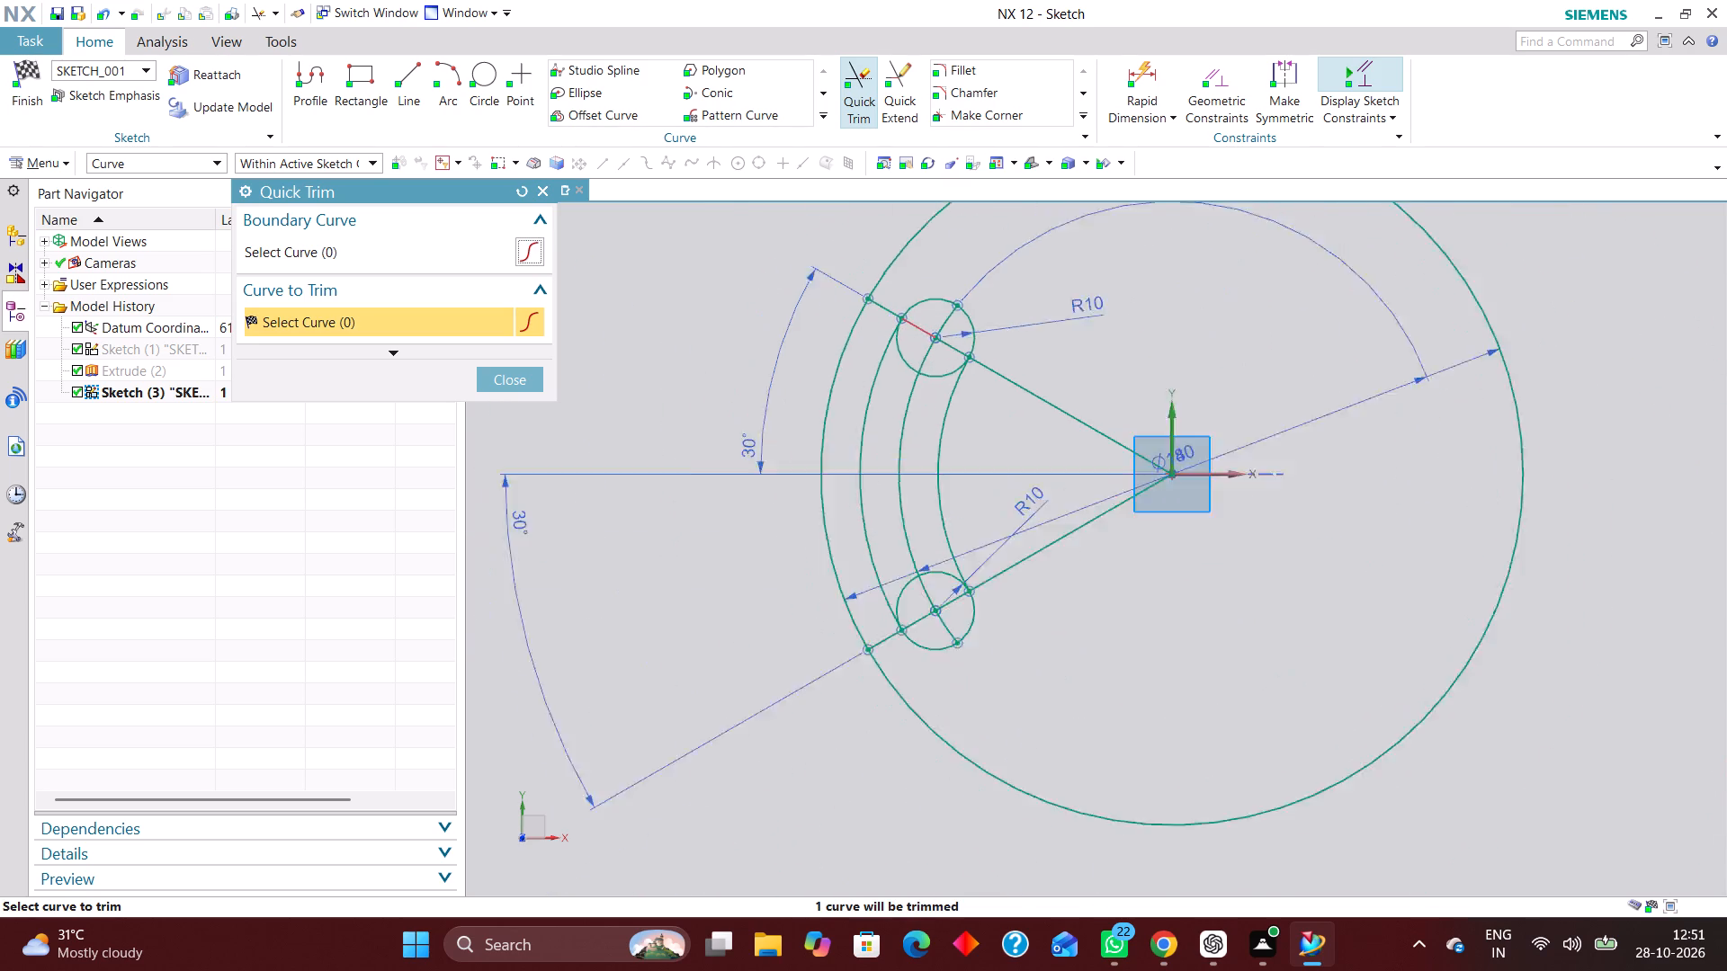
# Trim away the portions of both small circles facing the slot's interior, leaving rounded ends on the curved slot.
pyautogui.scroll(4, 913, 330)
pyautogui.scroll(-4, 944, 273)
pyautogui.scroll(4, 913, 340)
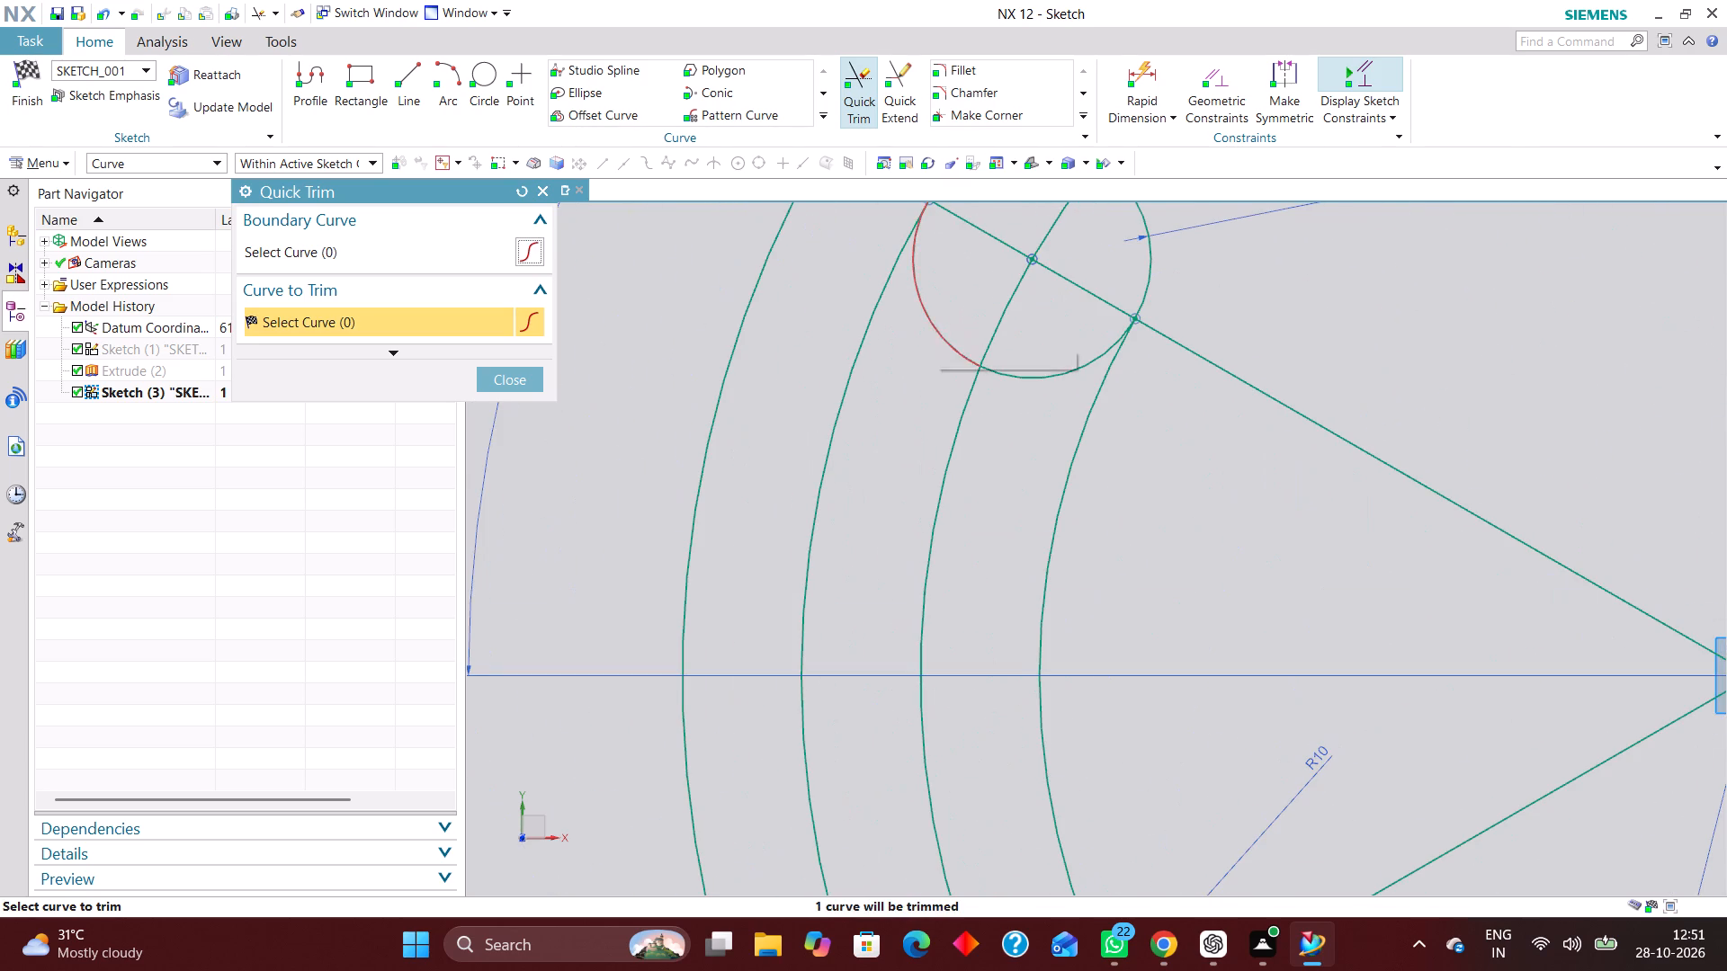
pyautogui.click(934, 325)
pyautogui.click(1011, 376)
pyautogui.scroll(-5, 1044, 281)
pyautogui.scroll(4, 1024, 510)
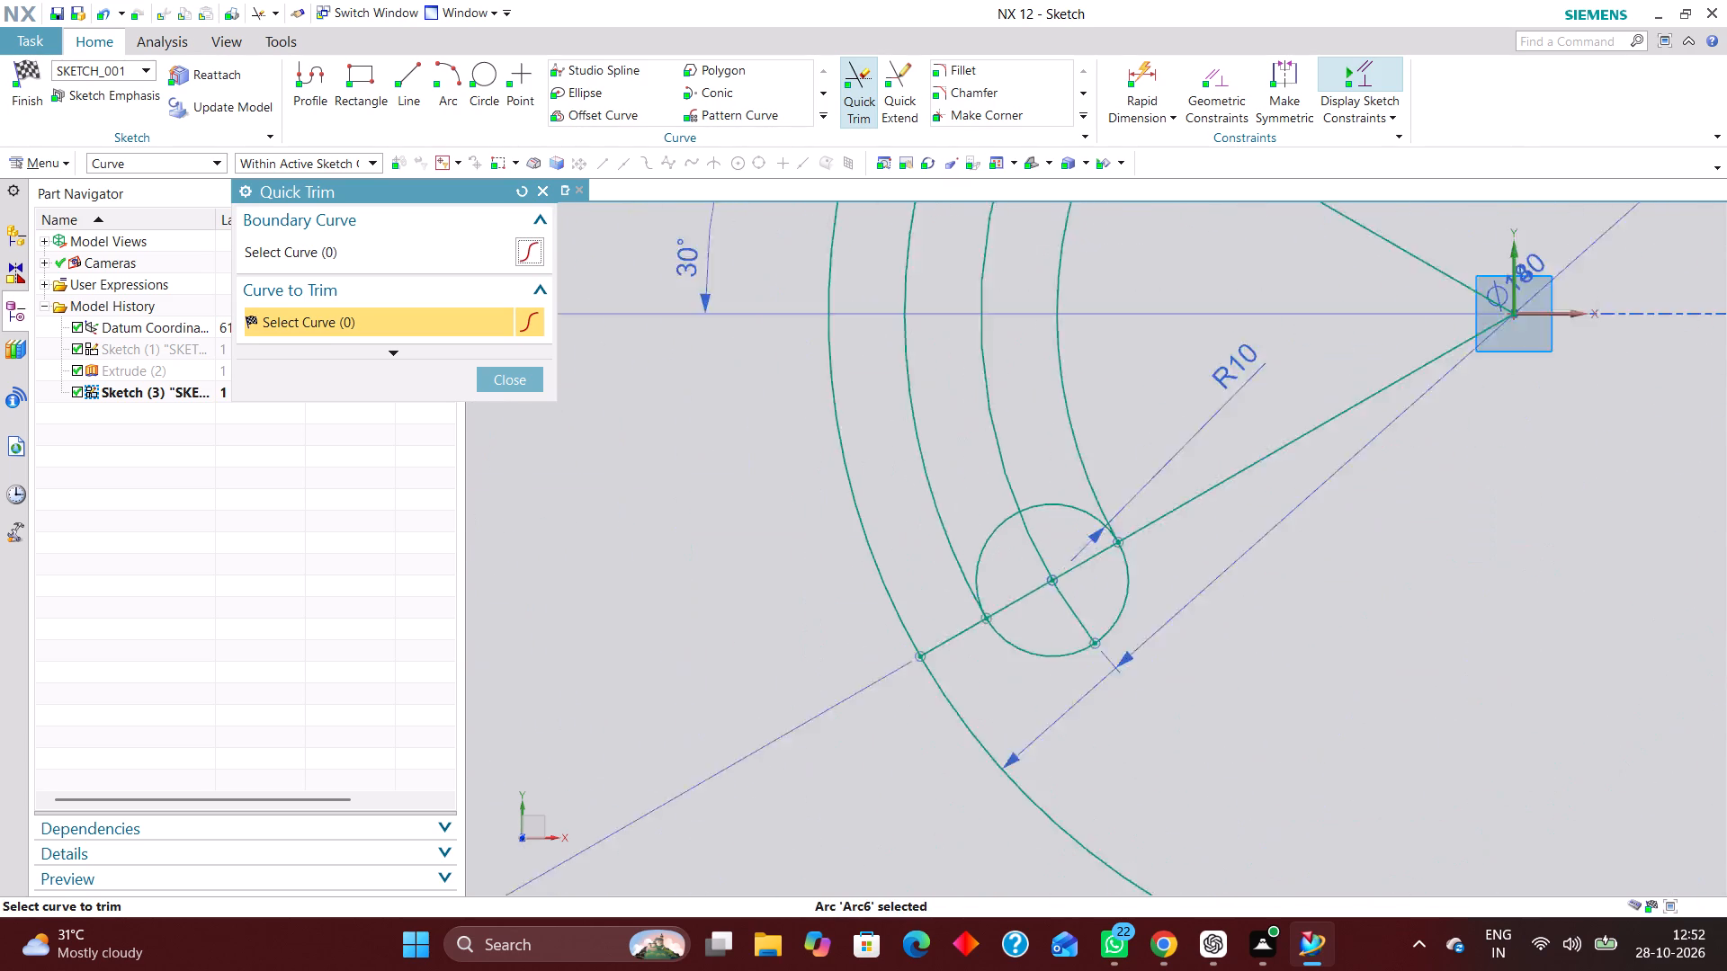
pyautogui.scroll(2, 1035, 522)
pyautogui.click(953, 547)
pyautogui.click(888, 526)
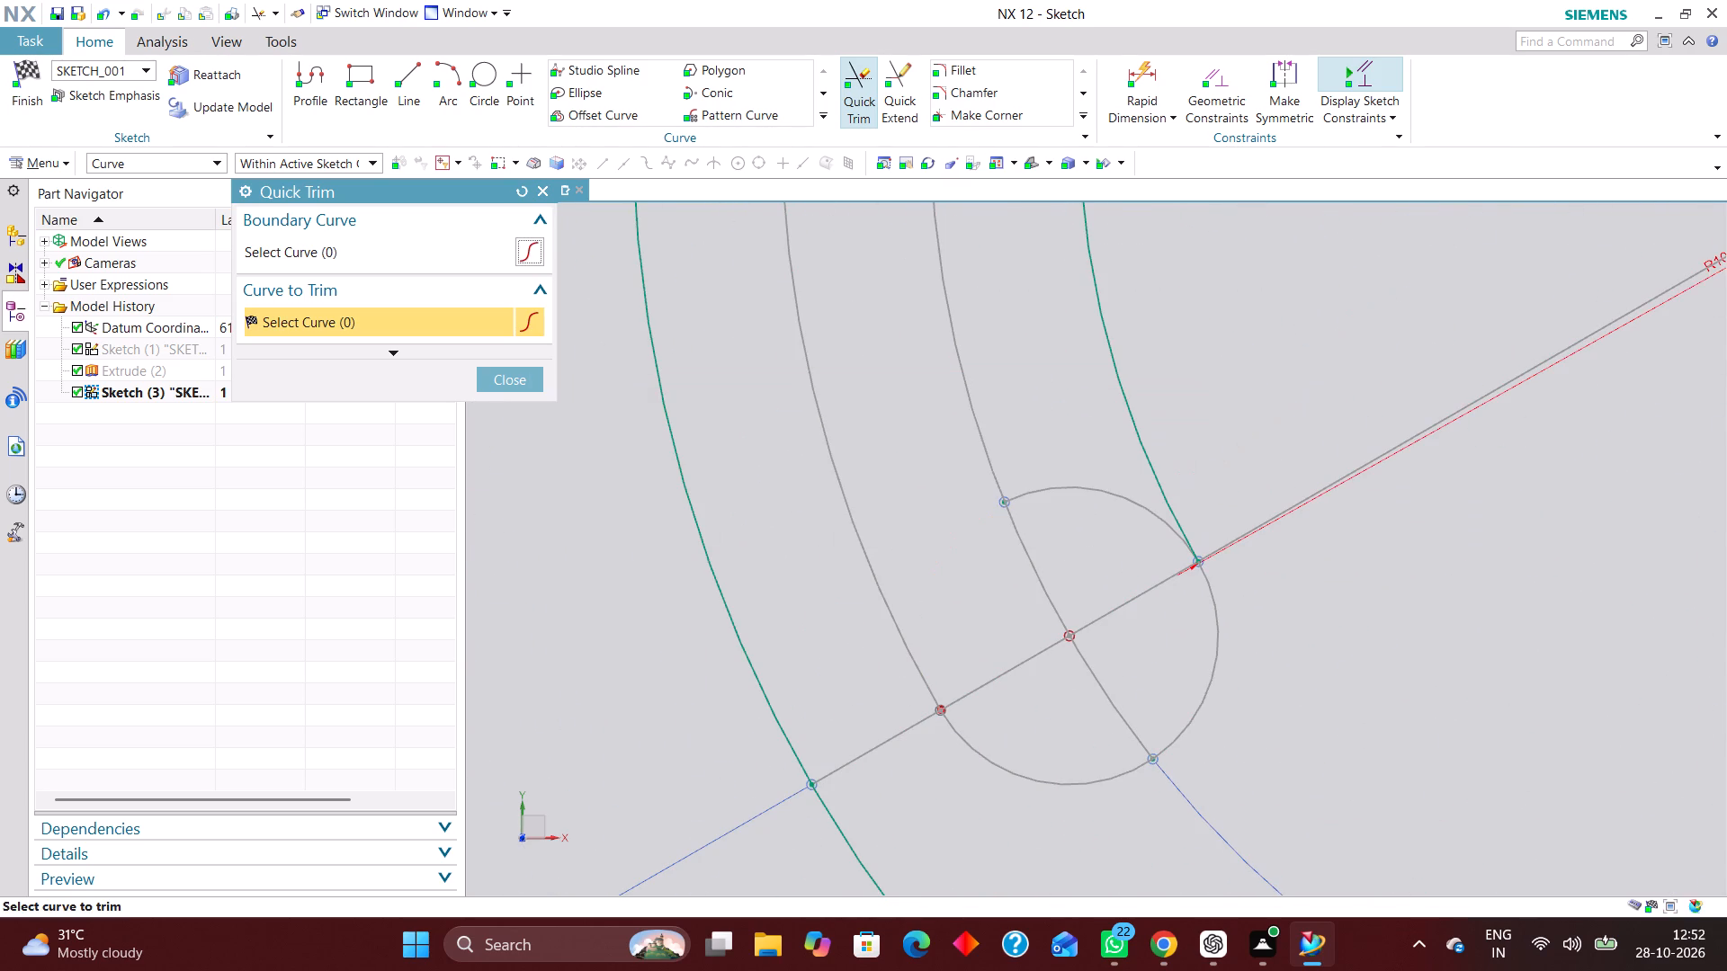
pyautogui.click(1105, 494)
pyautogui.scroll(-3, 878, 446)
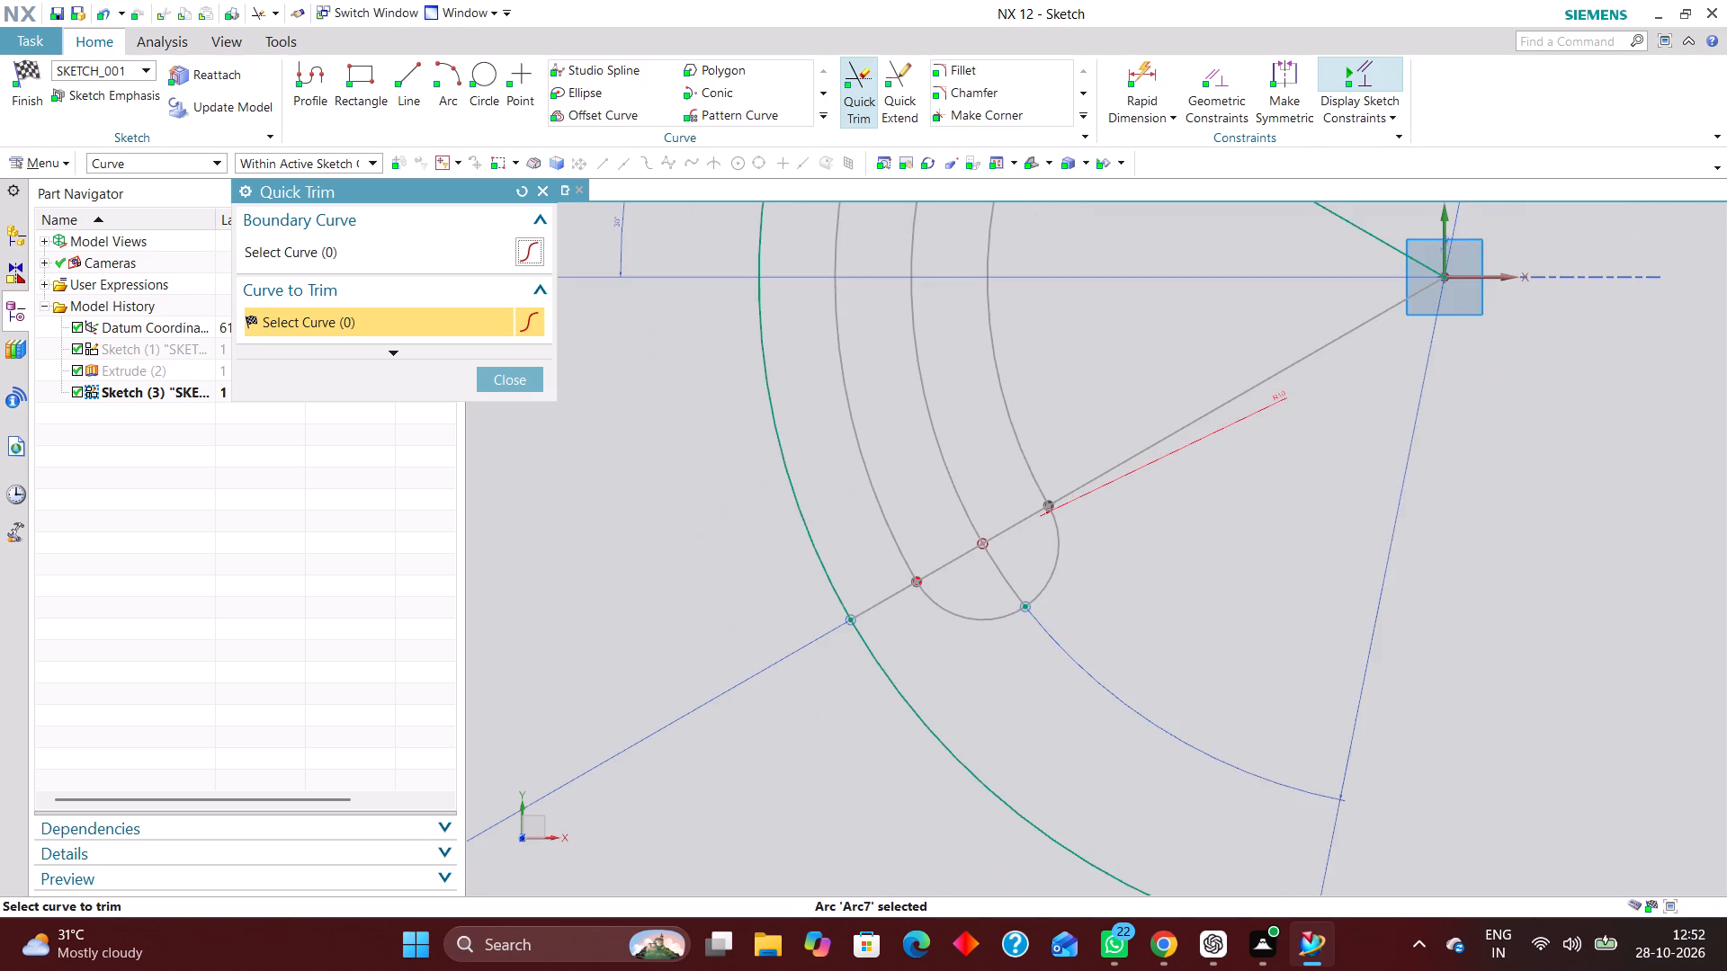
pyautogui.click(523, 380)
# Delete the conflicting constraint at the centre point of the lower slot-end arc.
pyautogui.scroll(-4, 940, 537)
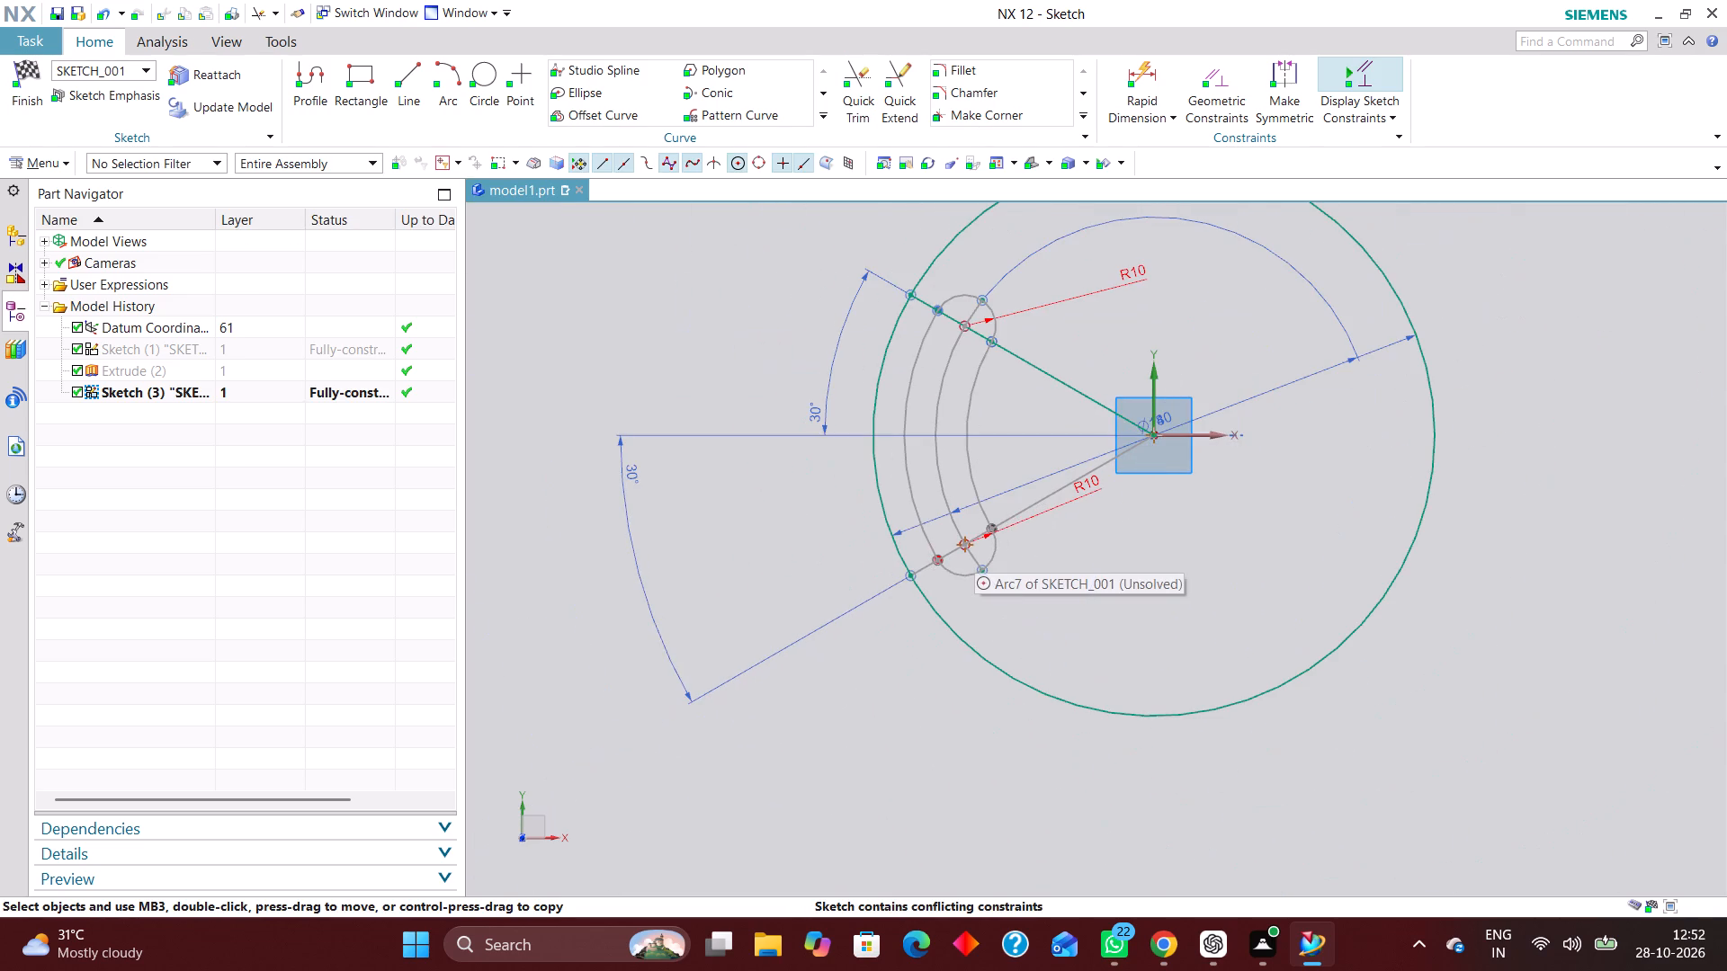
pyautogui.scroll(6, 964, 554)
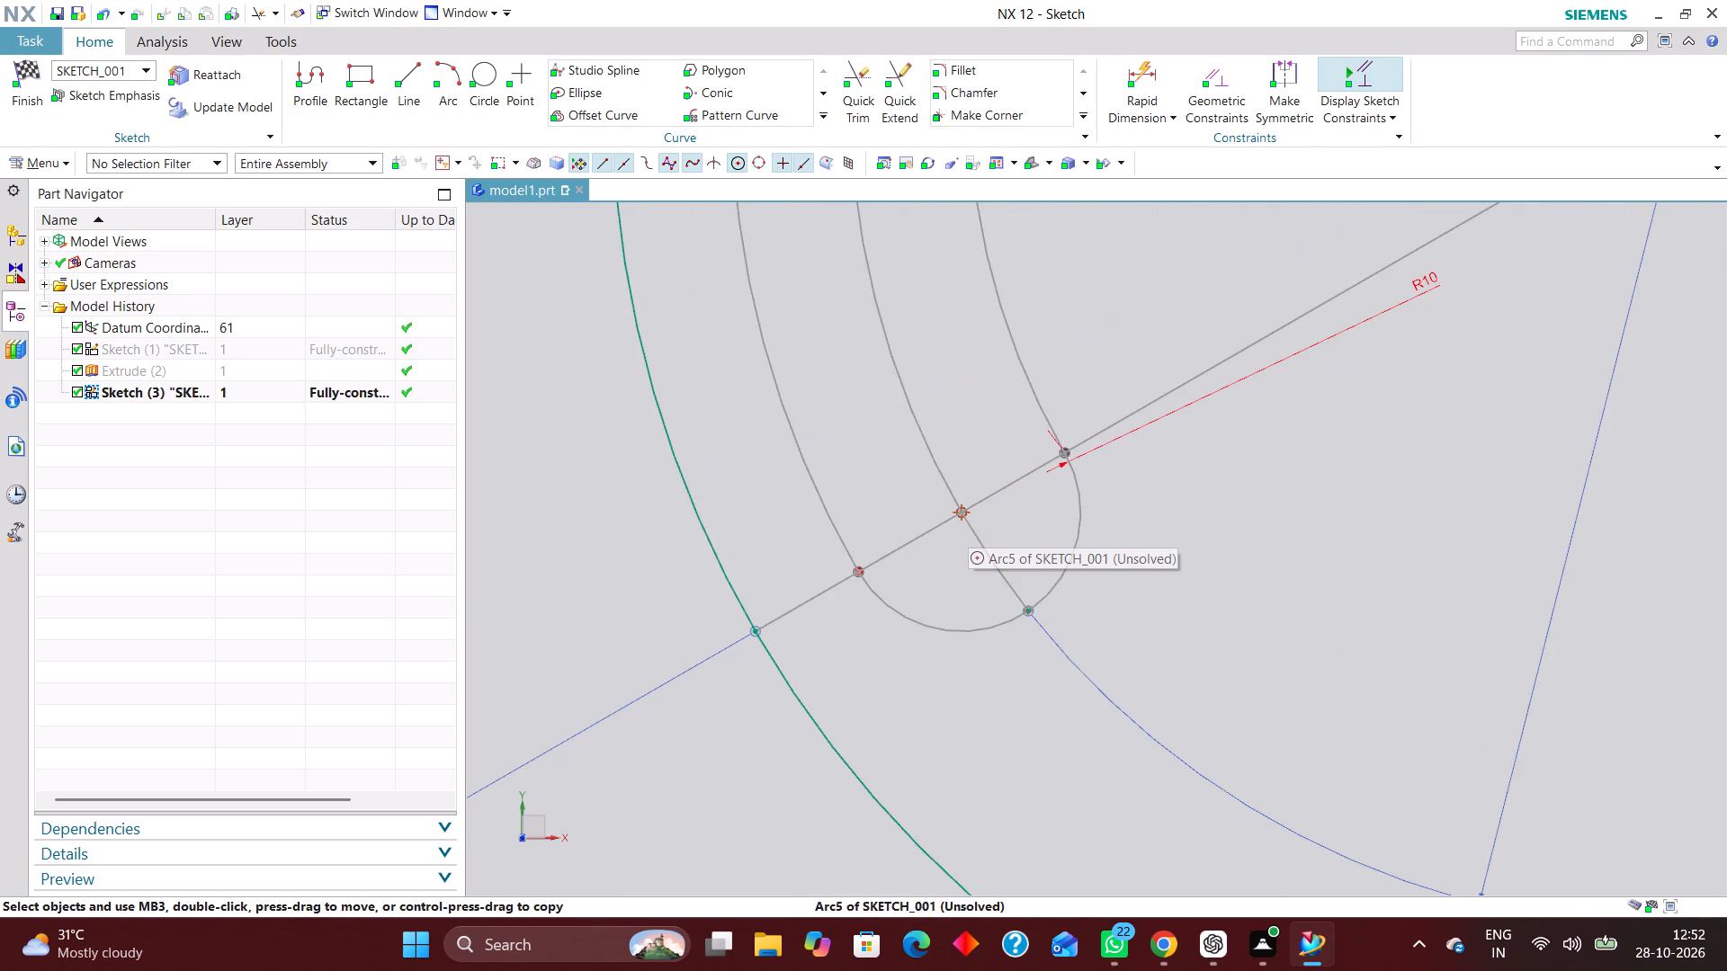
pyautogui.scroll(-4, 1017, 570)
pyautogui.scroll(6, 1001, 546)
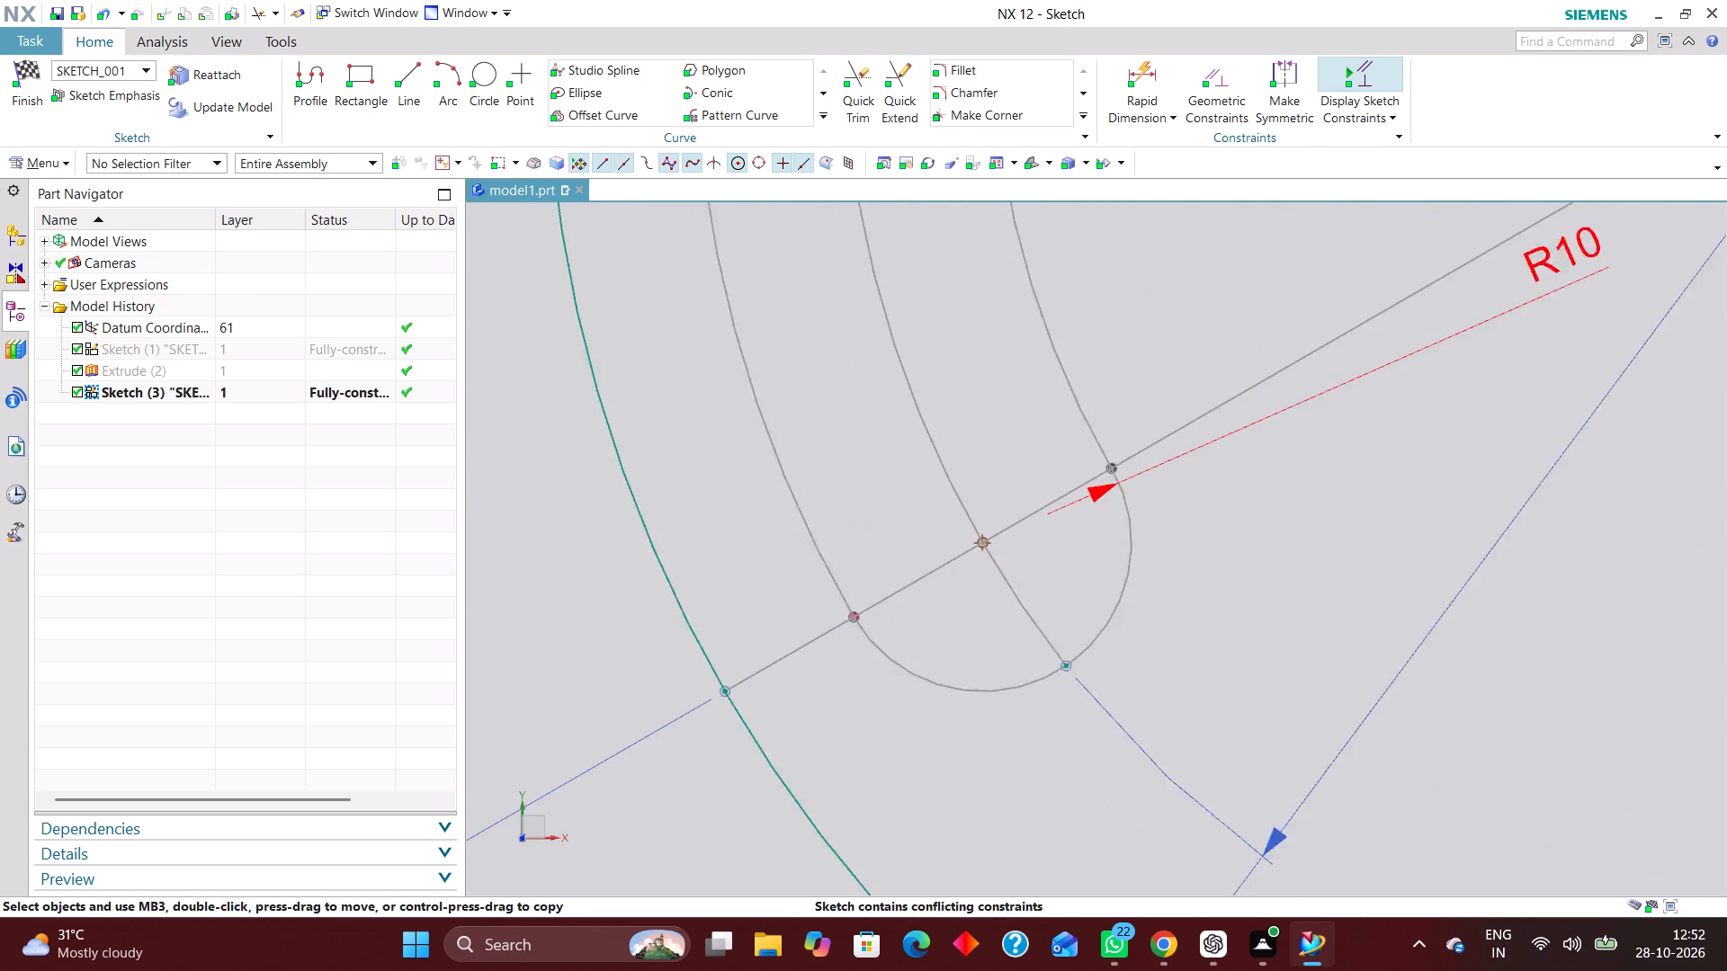
pyautogui.moveTo(989, 547); pyautogui.dragTo(955, 553, button='right')
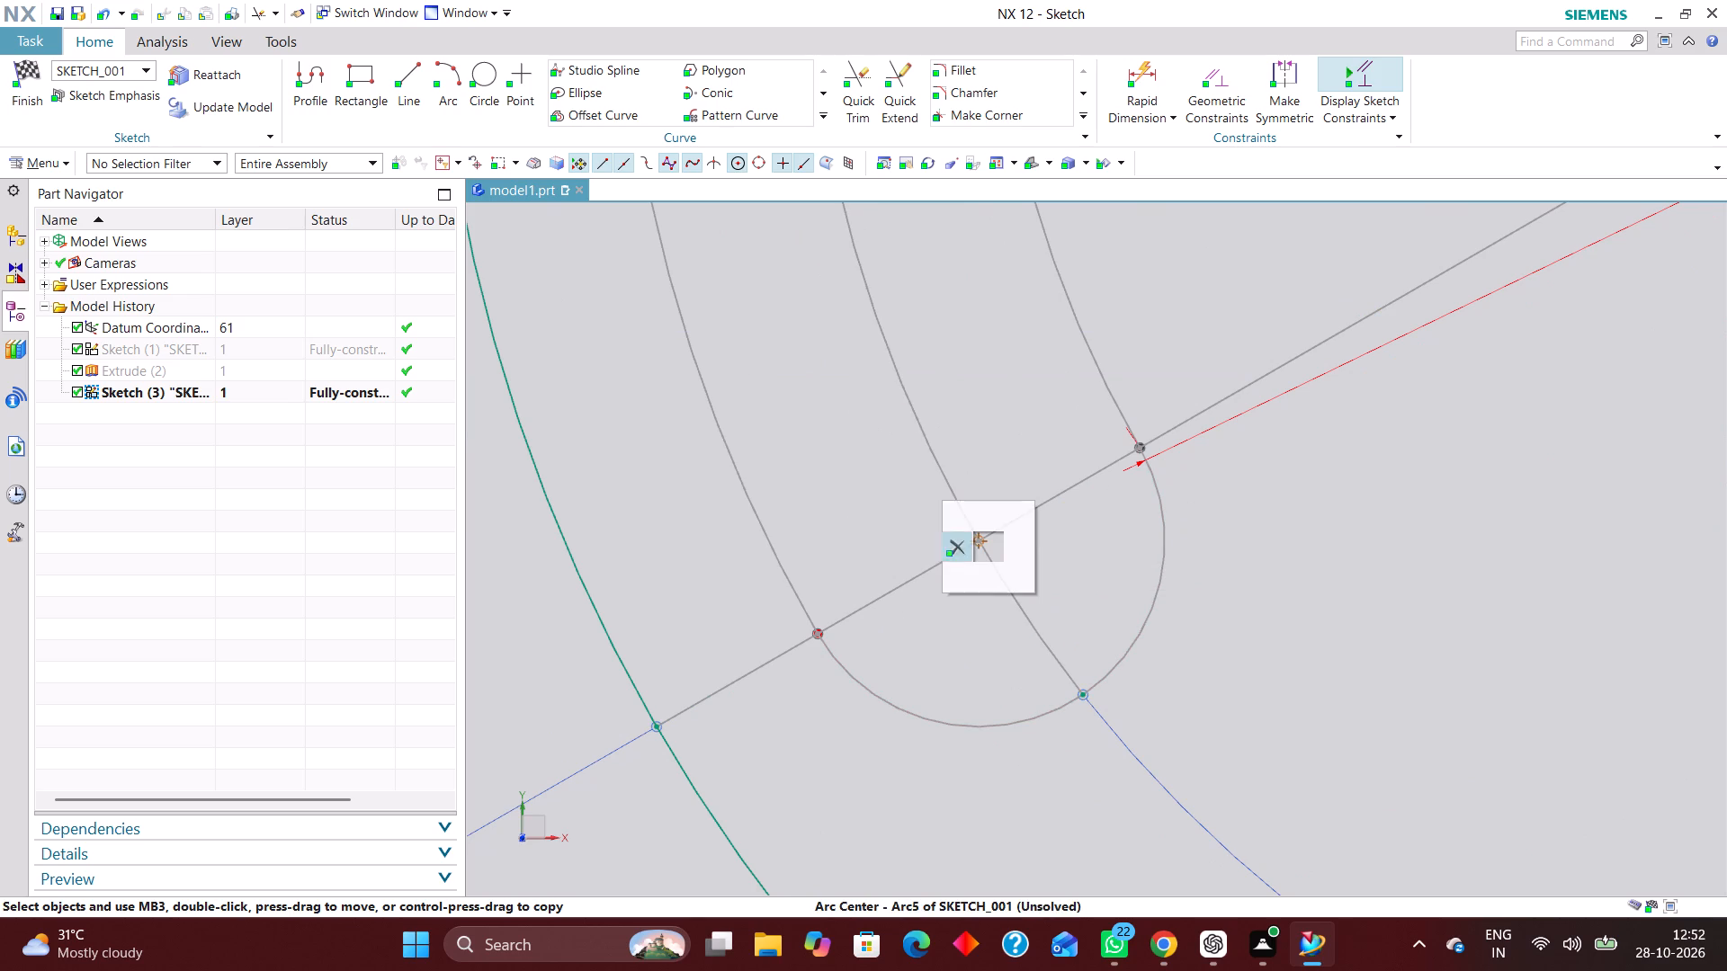
pyautogui.moveTo(955, 553); pyautogui.dragTo(801, 539, button='right')
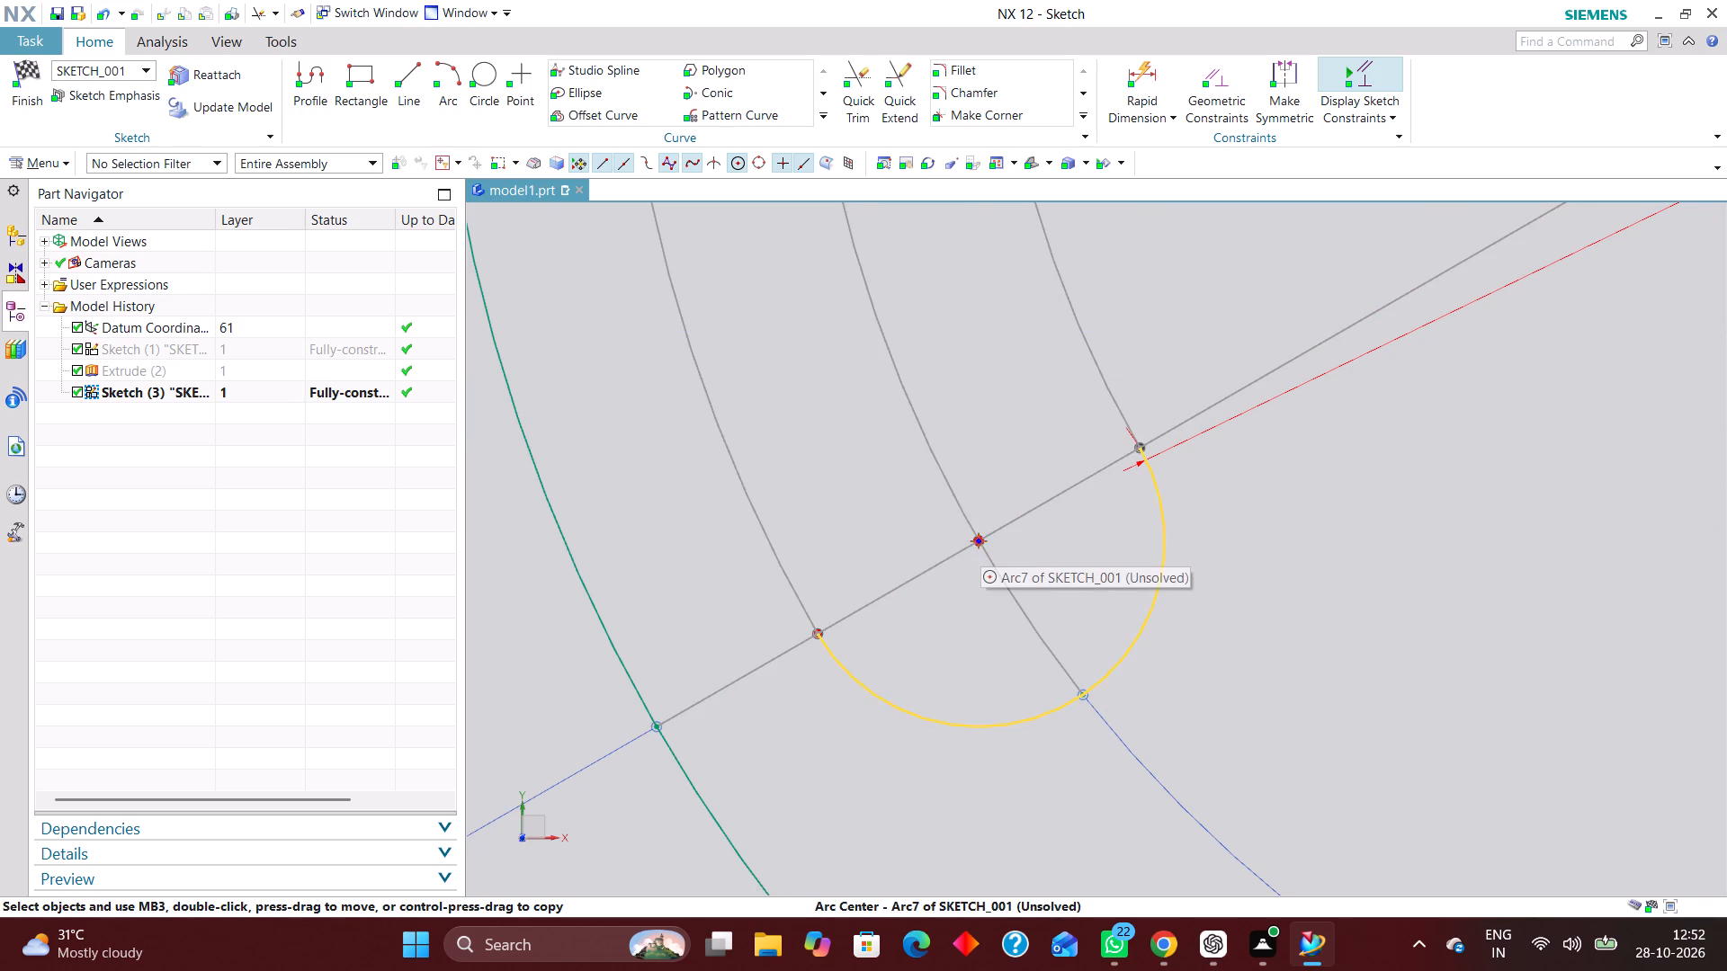
pyautogui.rightClick(978, 539)
pyautogui.click(997, 519)
pyautogui.scroll(-6, 961, 565)
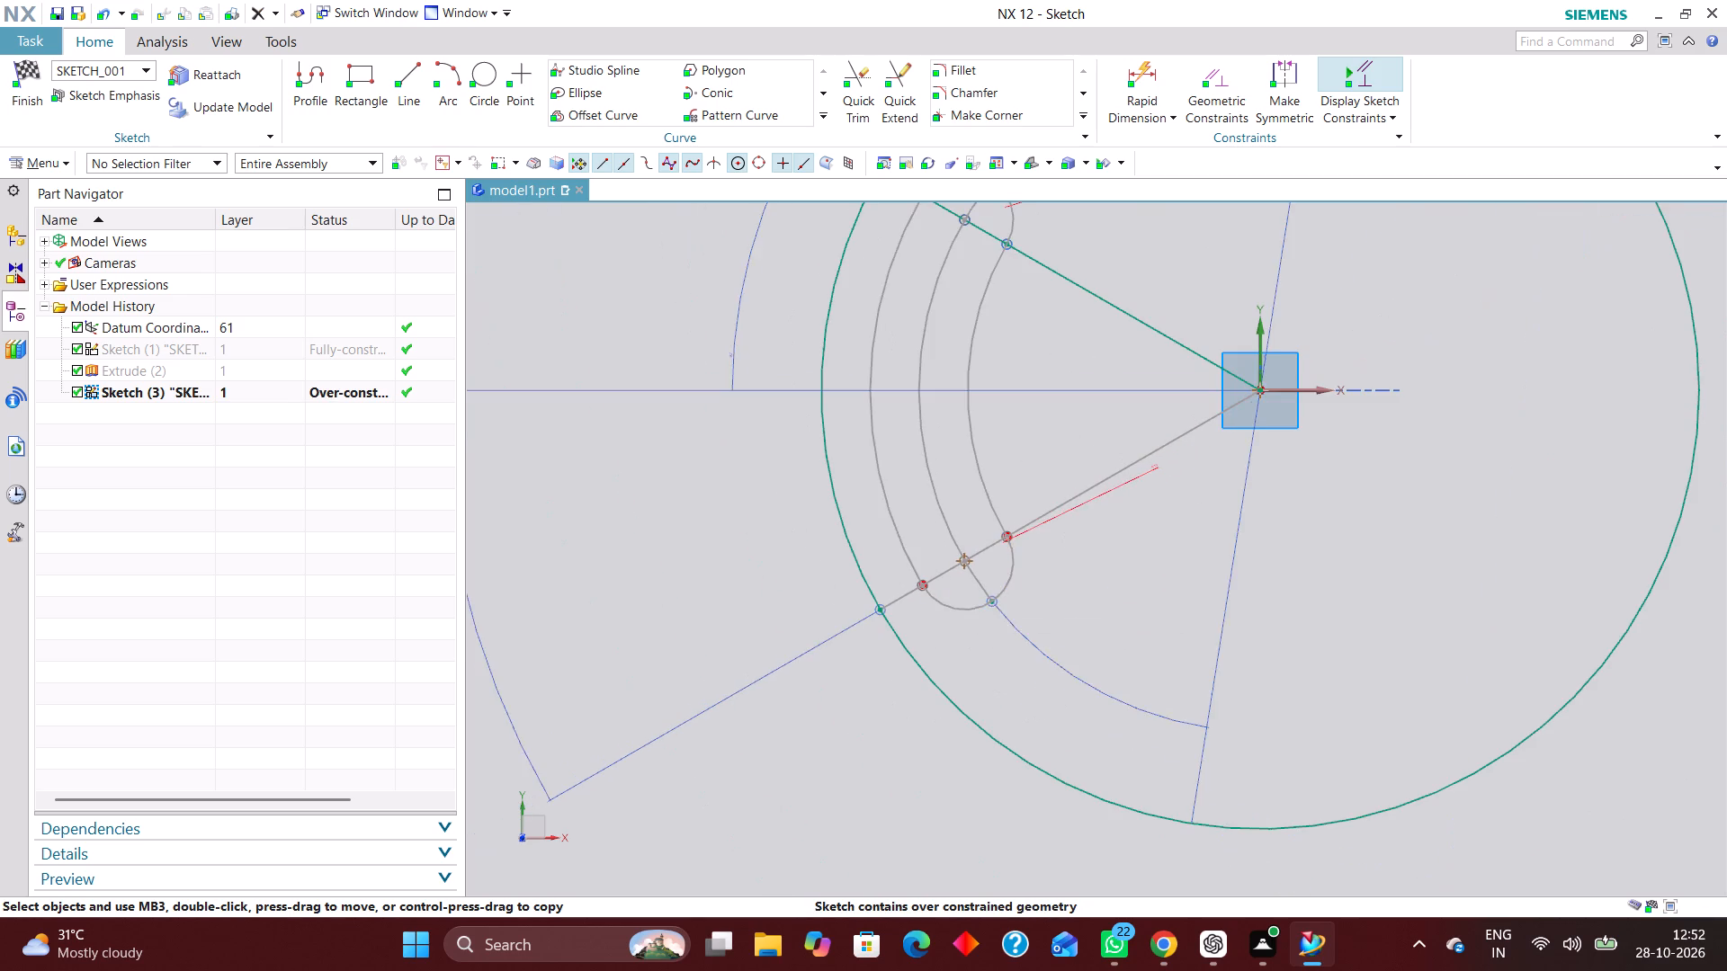
# Delete the R10 radial dimension of the lower slot-end arc.
pyautogui.scroll(-3, 1139, 539)
pyautogui.scroll(4, 1145, 502)
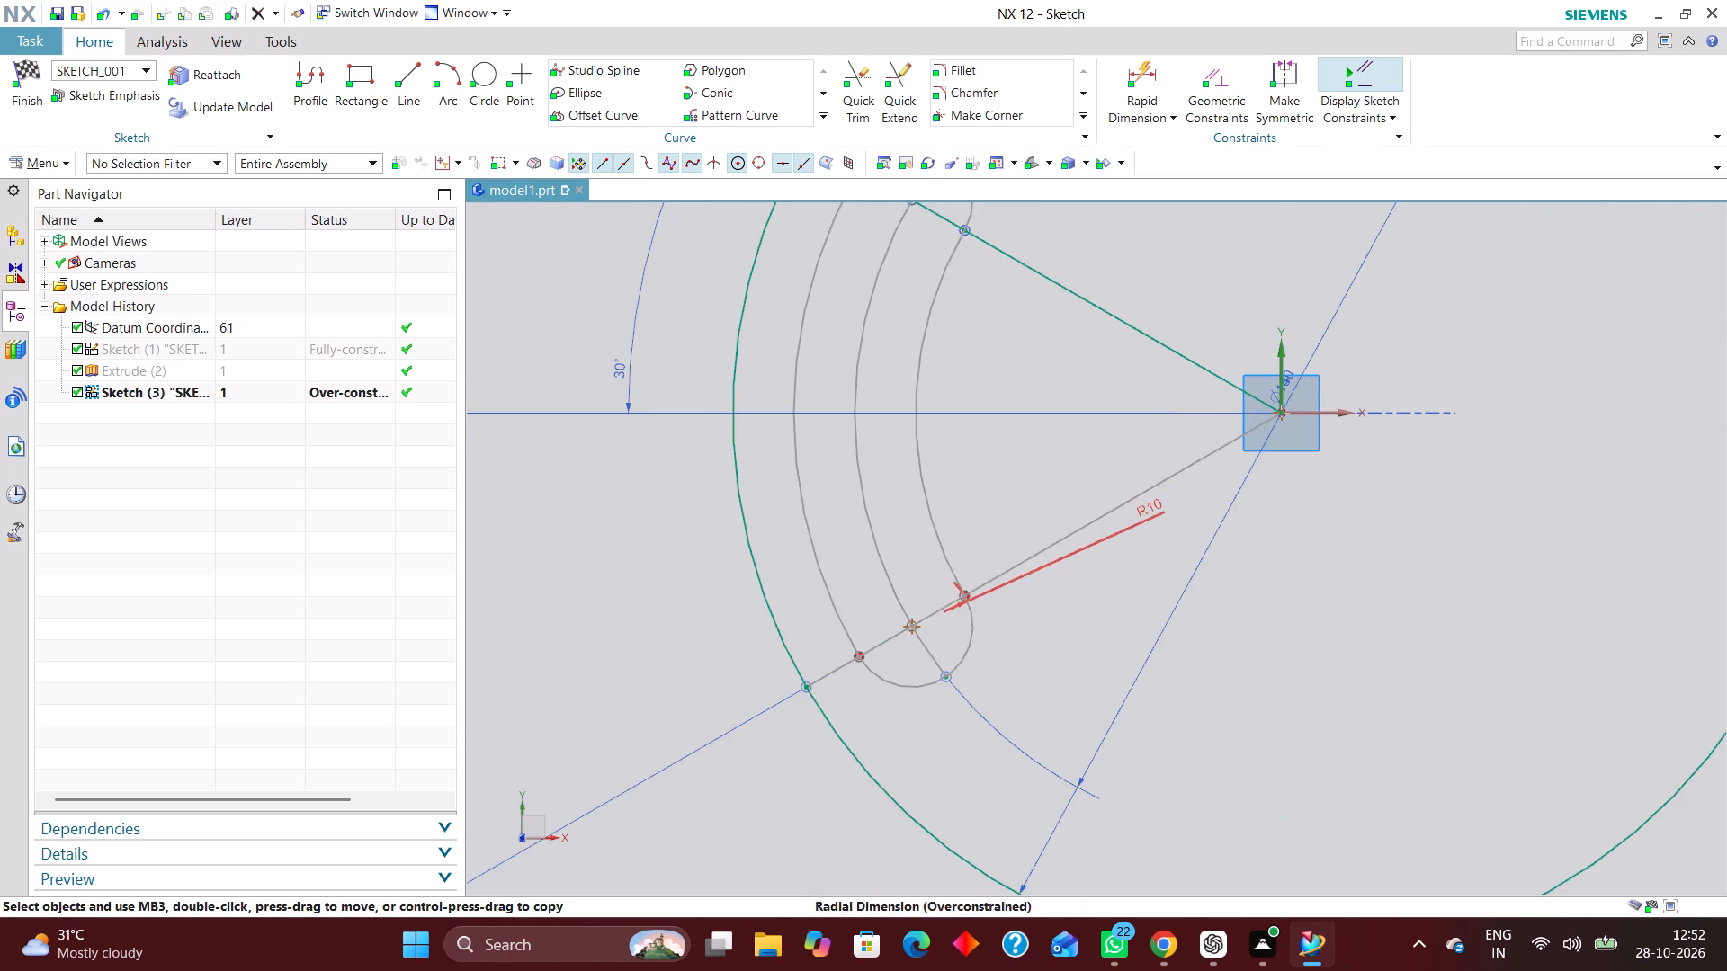
pyautogui.moveTo(1157, 519); pyautogui.dragTo(959, 539, button='right')
pyautogui.scroll(-3, 995, 577)
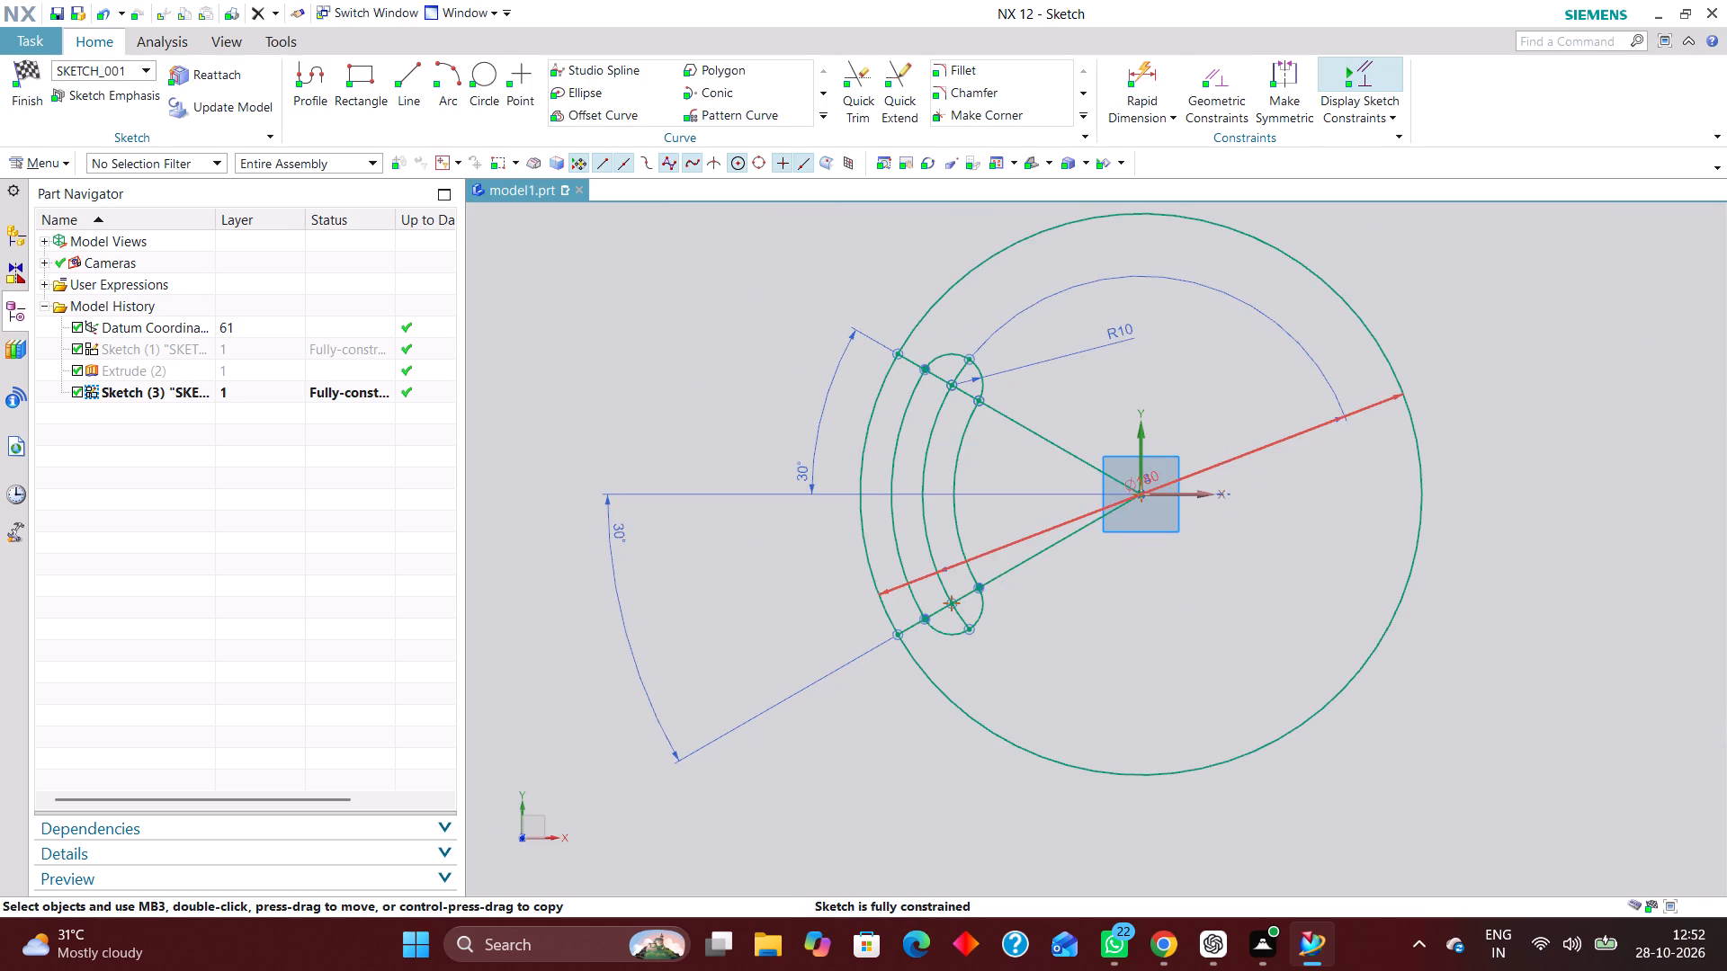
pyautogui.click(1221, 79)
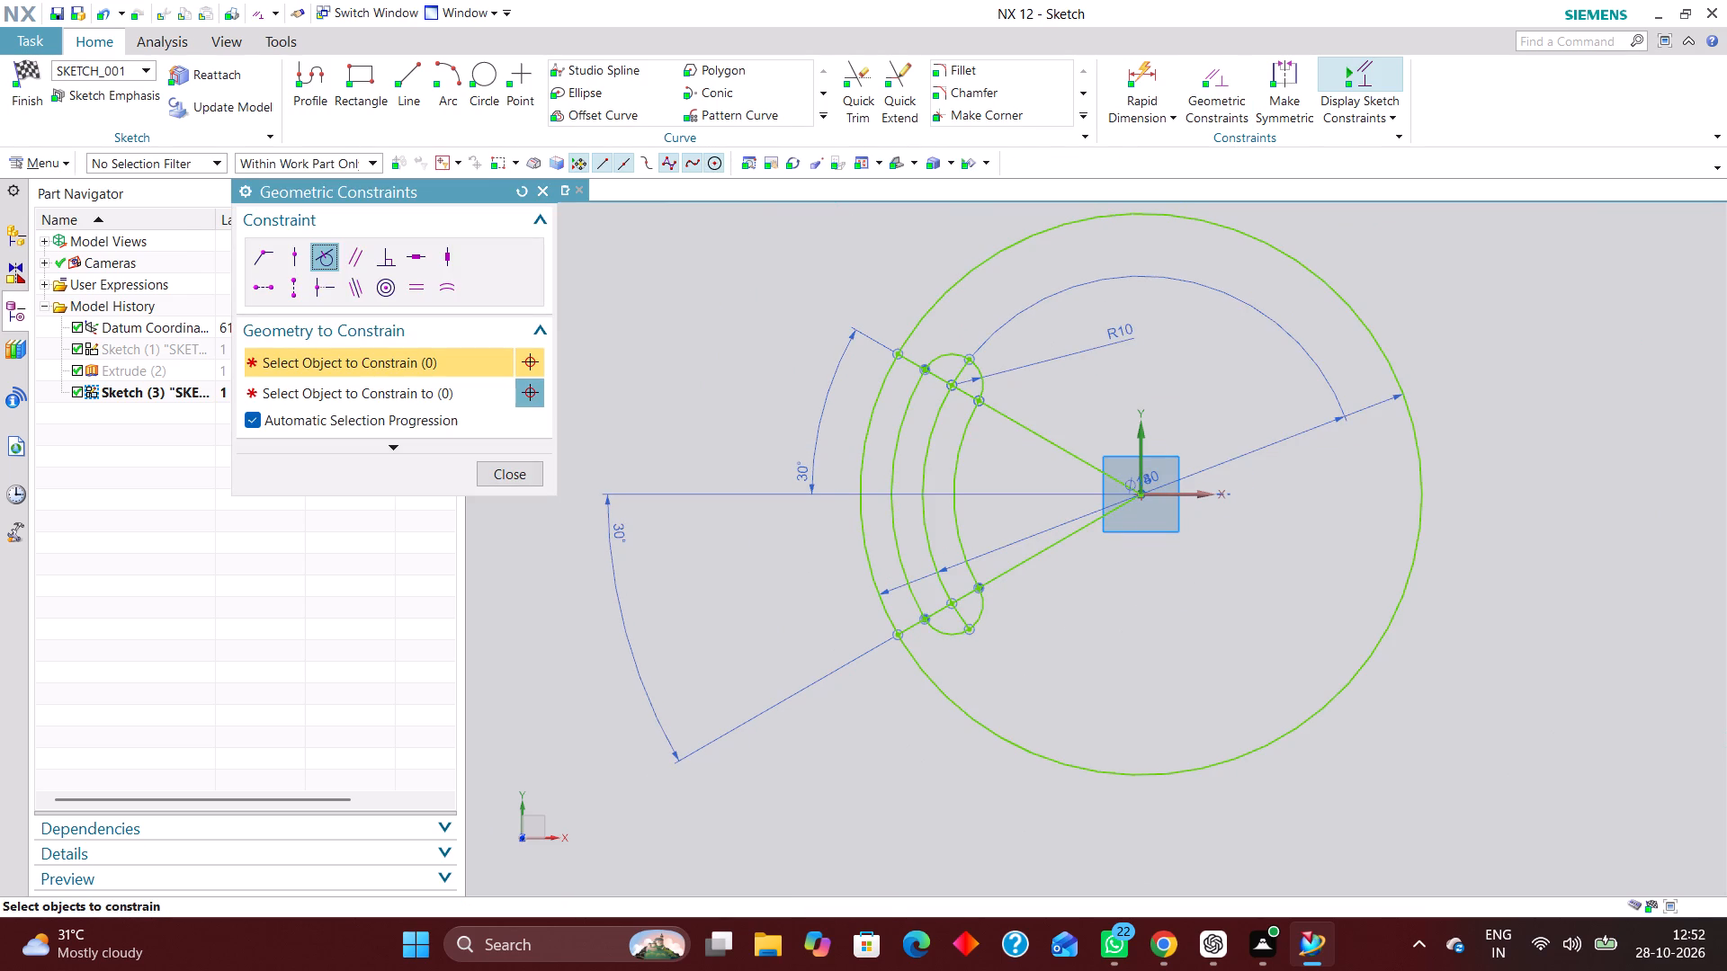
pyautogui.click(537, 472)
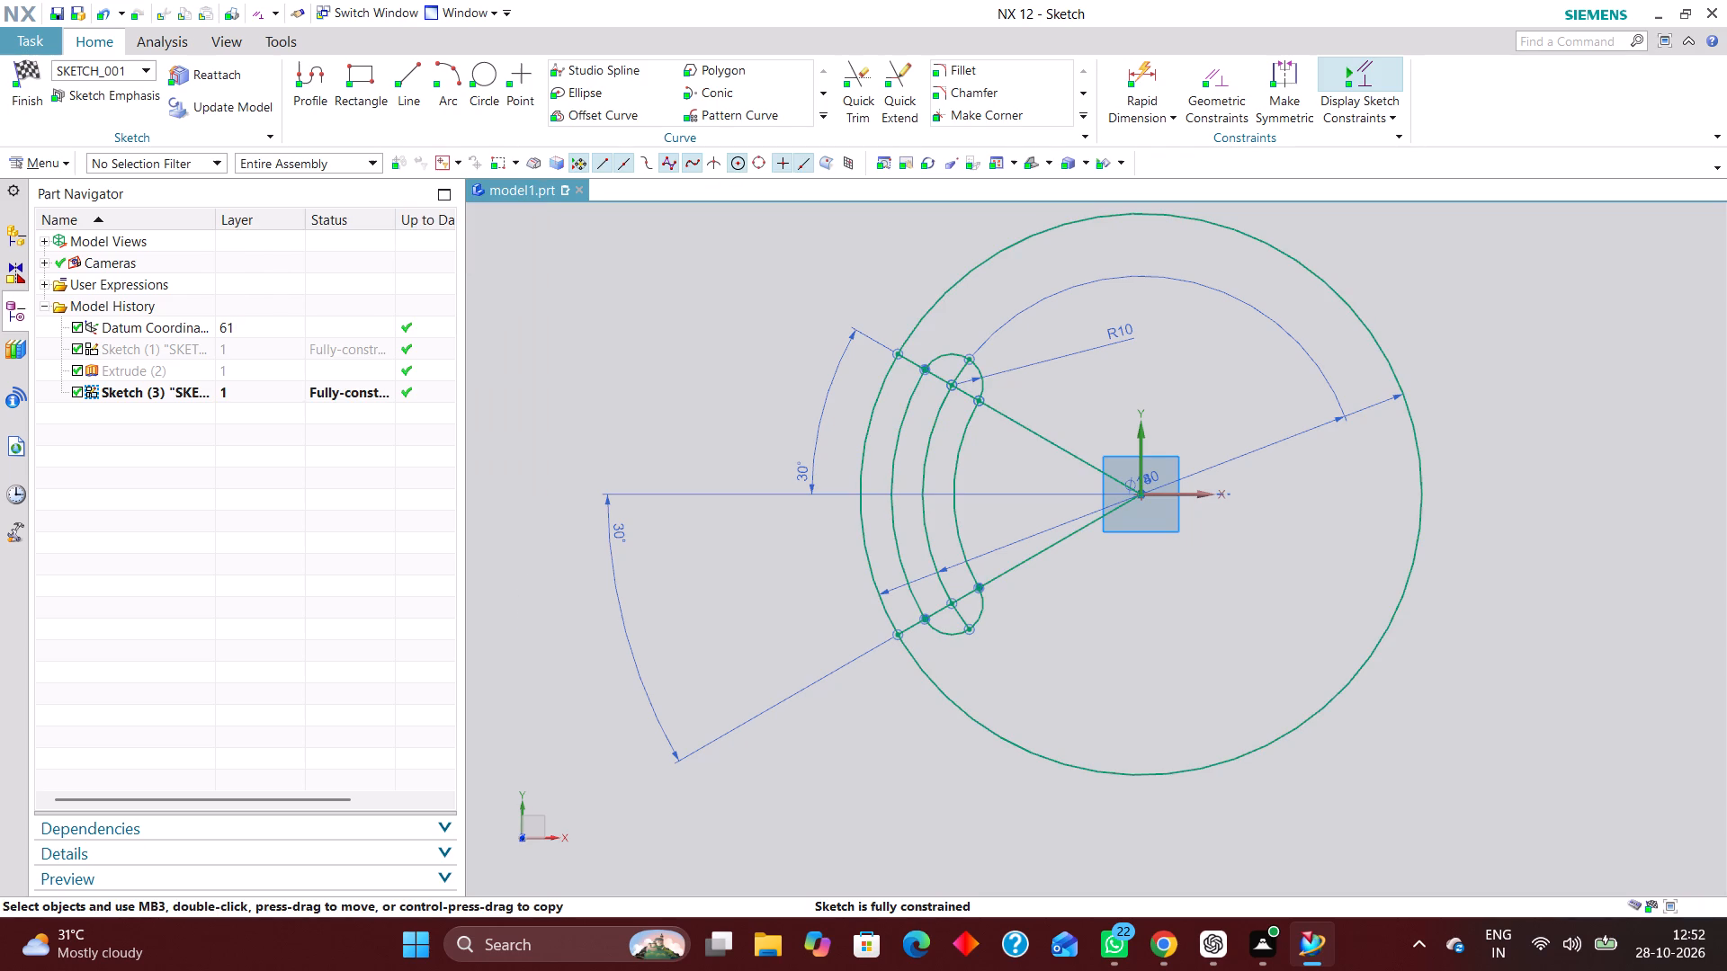
# Draw two 40 mm diameter circles, one centred on each end-arc centre of the curved slot.
pyautogui.click(486, 76)
pyautogui.click(952, 387)
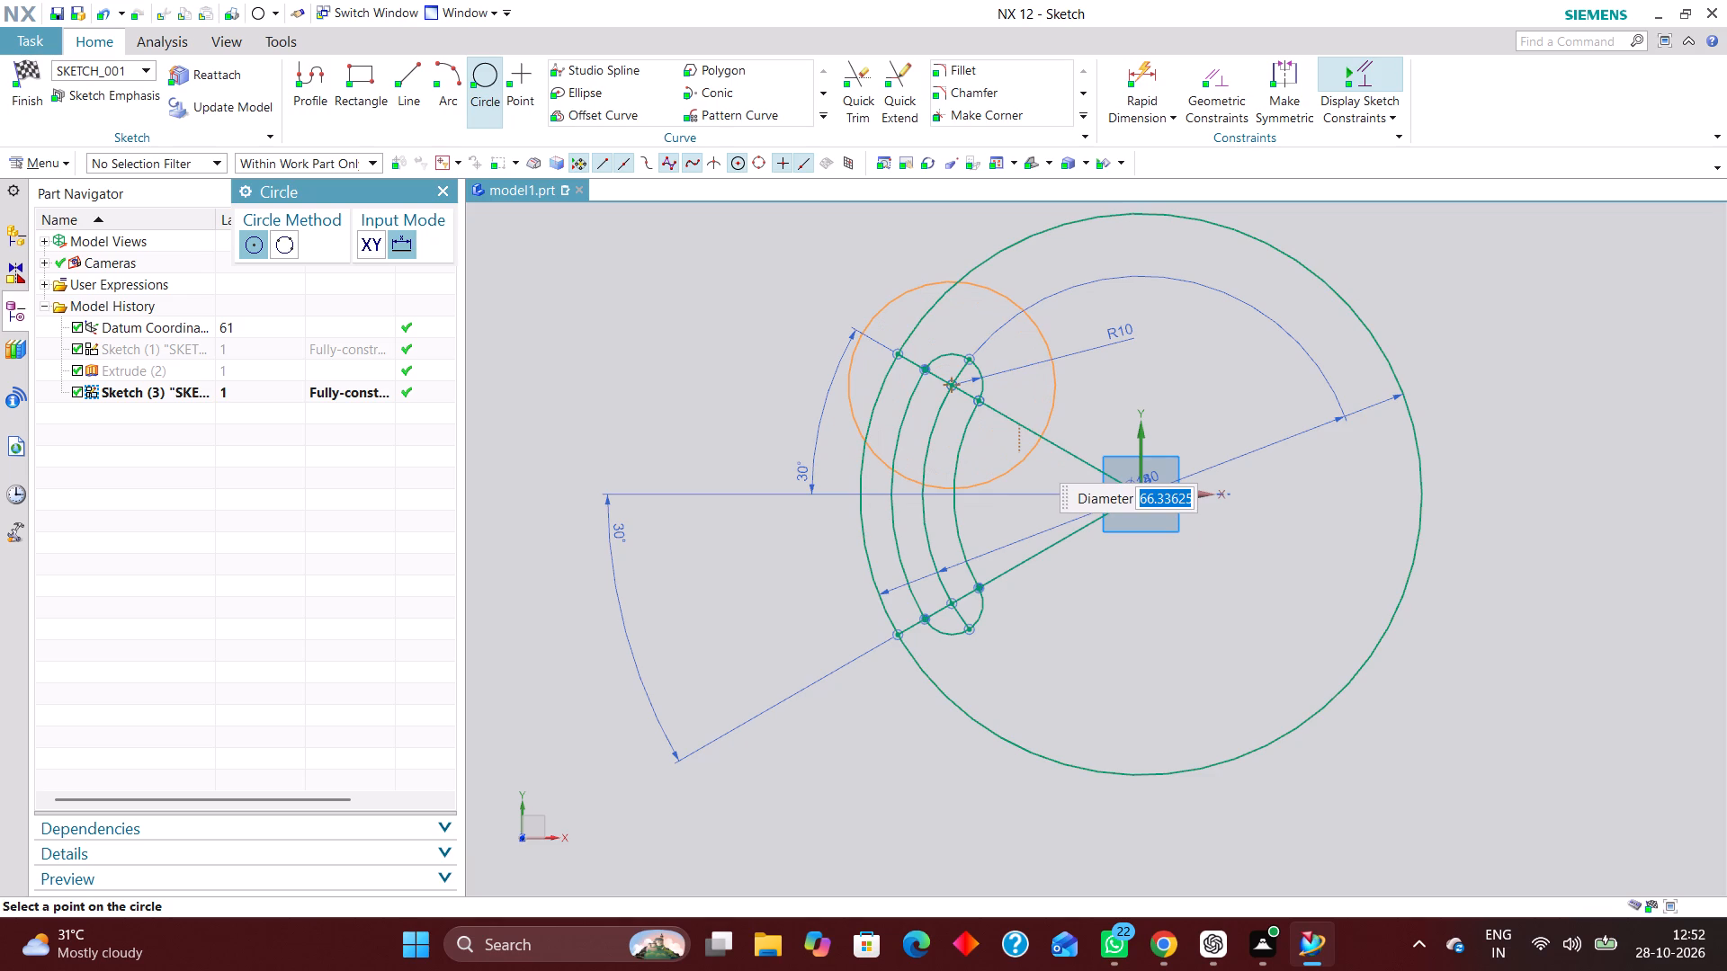
pyautogui.write('40')
pyautogui.press('Return')
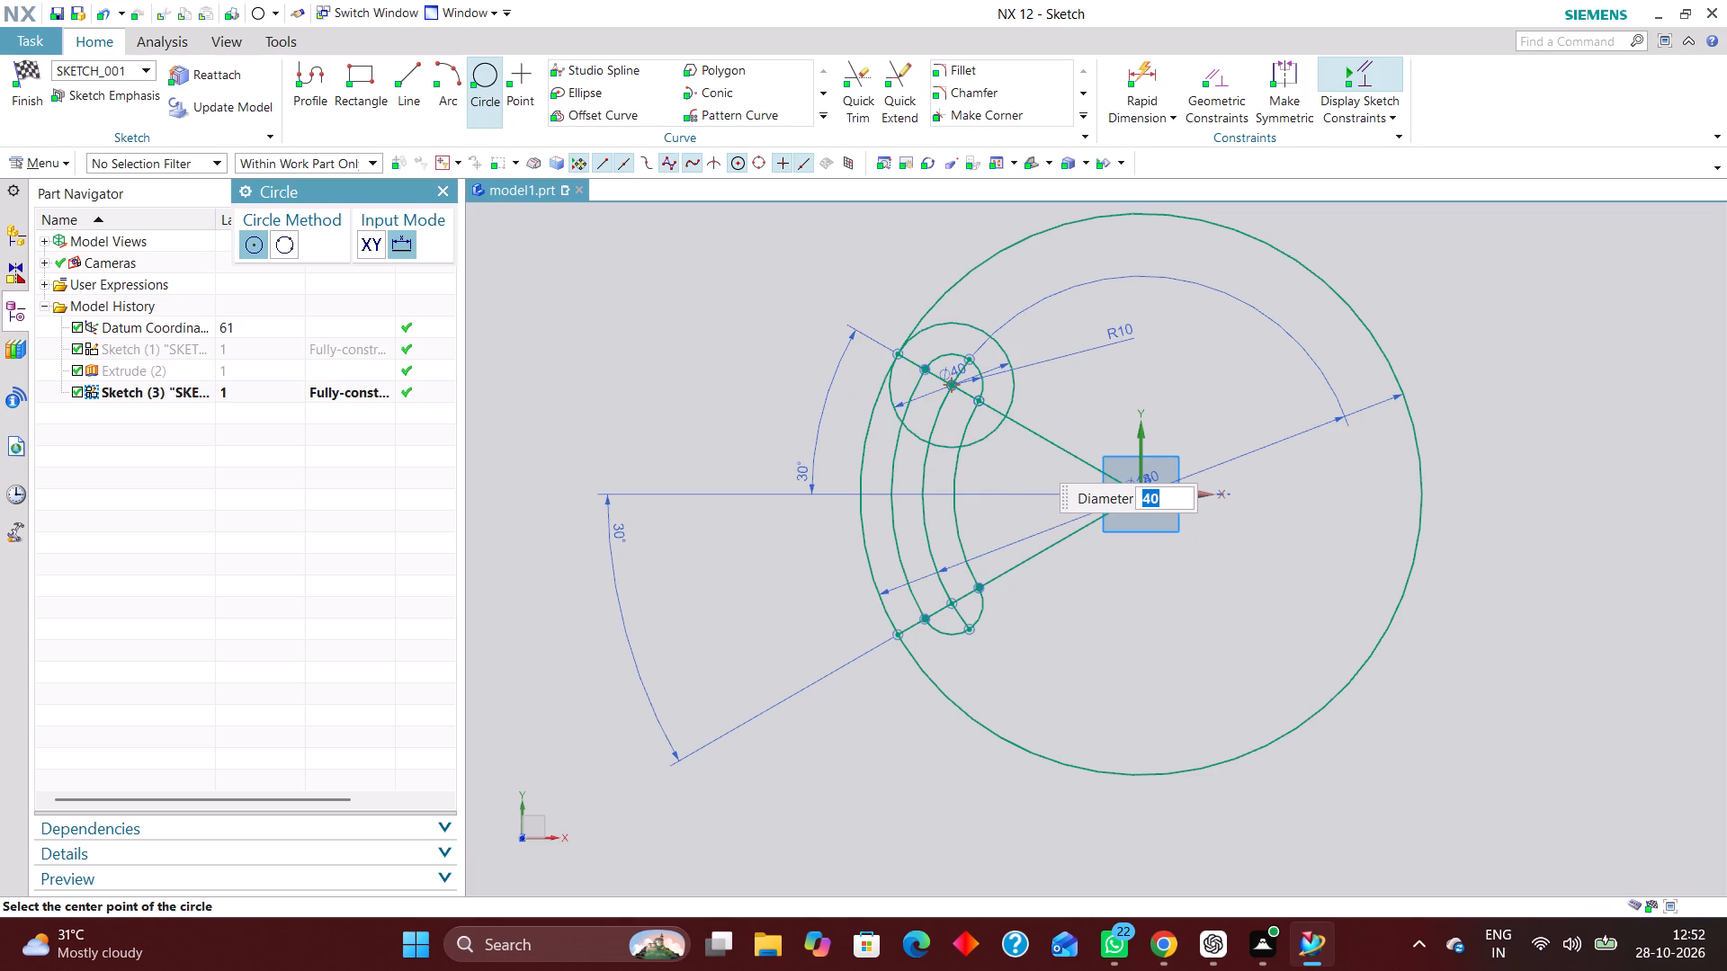
pyautogui.click(952, 603)
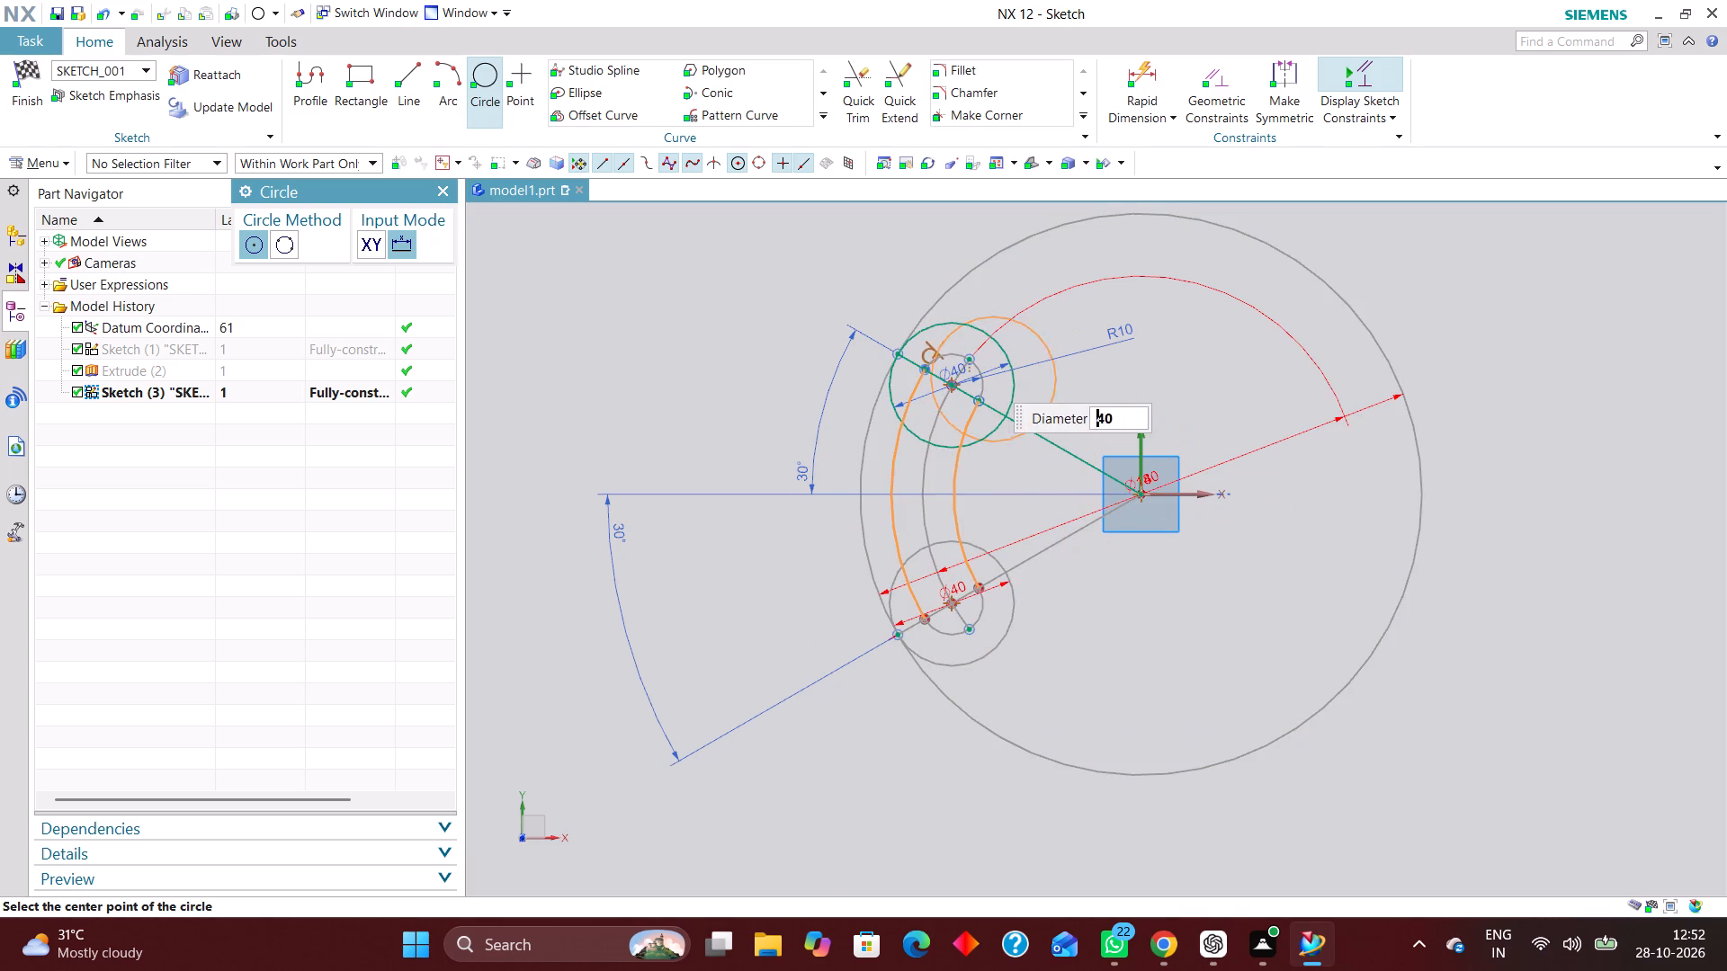
pyautogui.click(440, 192)
# Delete the conflicting Ø40 diameter dimension of the lower circle.
pyautogui.scroll(5, 971, 617)
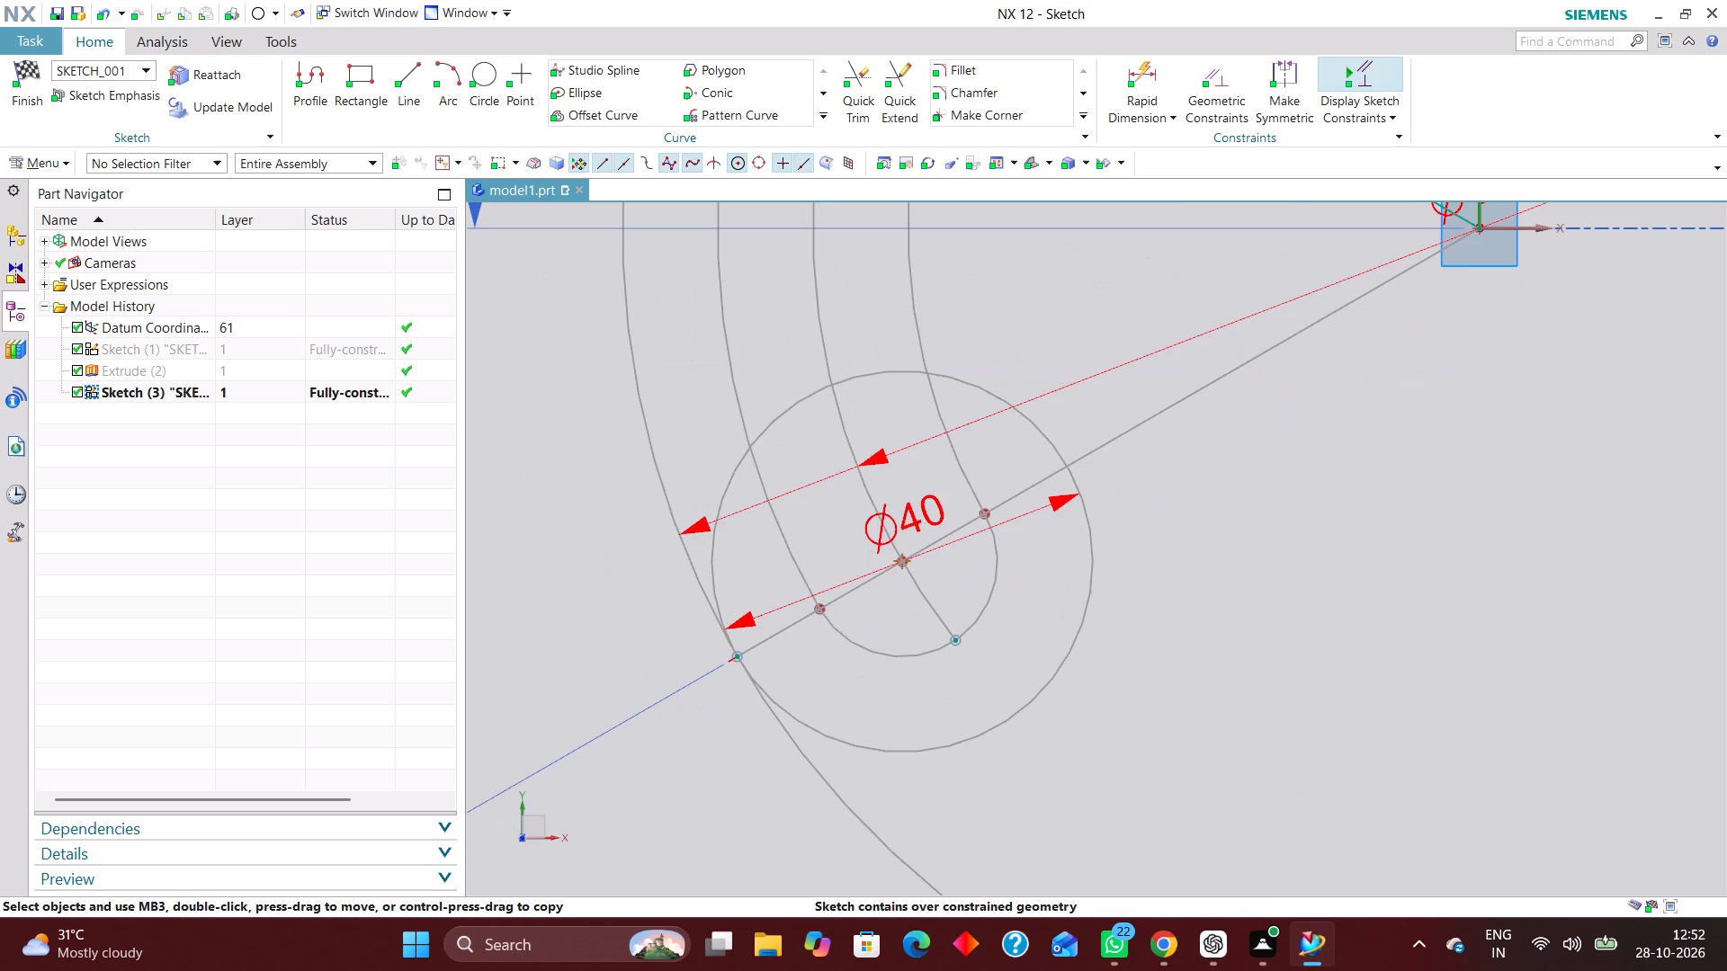
pyautogui.moveTo(907, 507); pyautogui.dragTo(795, 510, button='right')
pyautogui.scroll(-5, 917, 569)
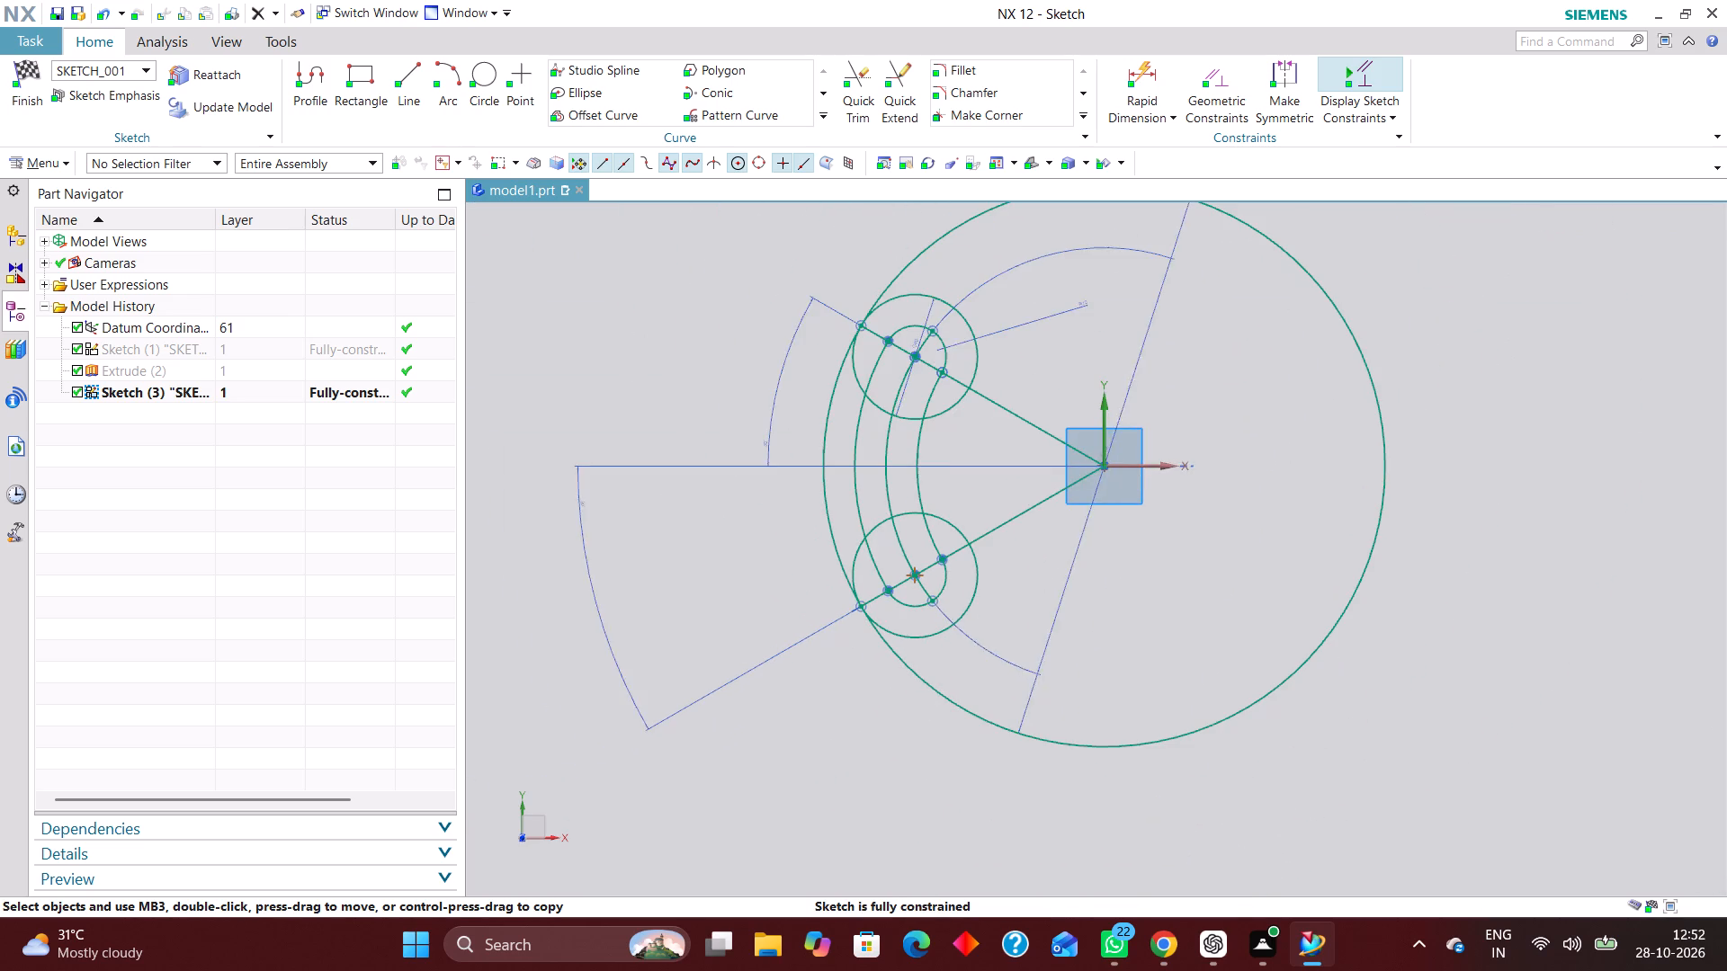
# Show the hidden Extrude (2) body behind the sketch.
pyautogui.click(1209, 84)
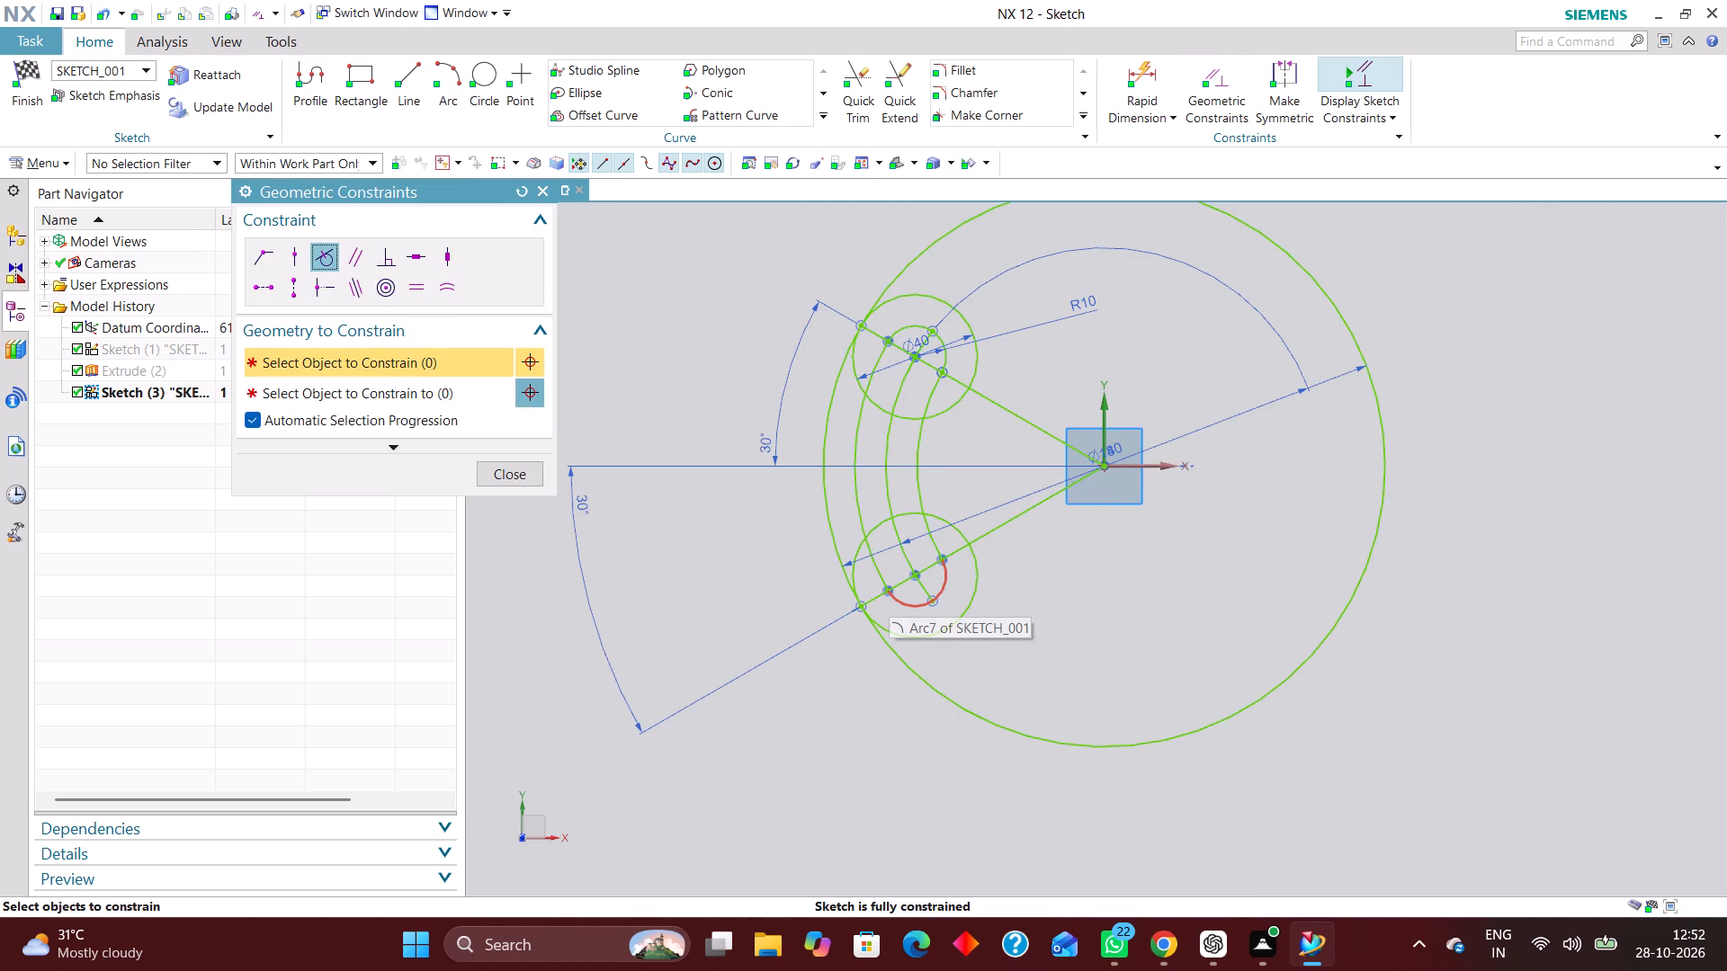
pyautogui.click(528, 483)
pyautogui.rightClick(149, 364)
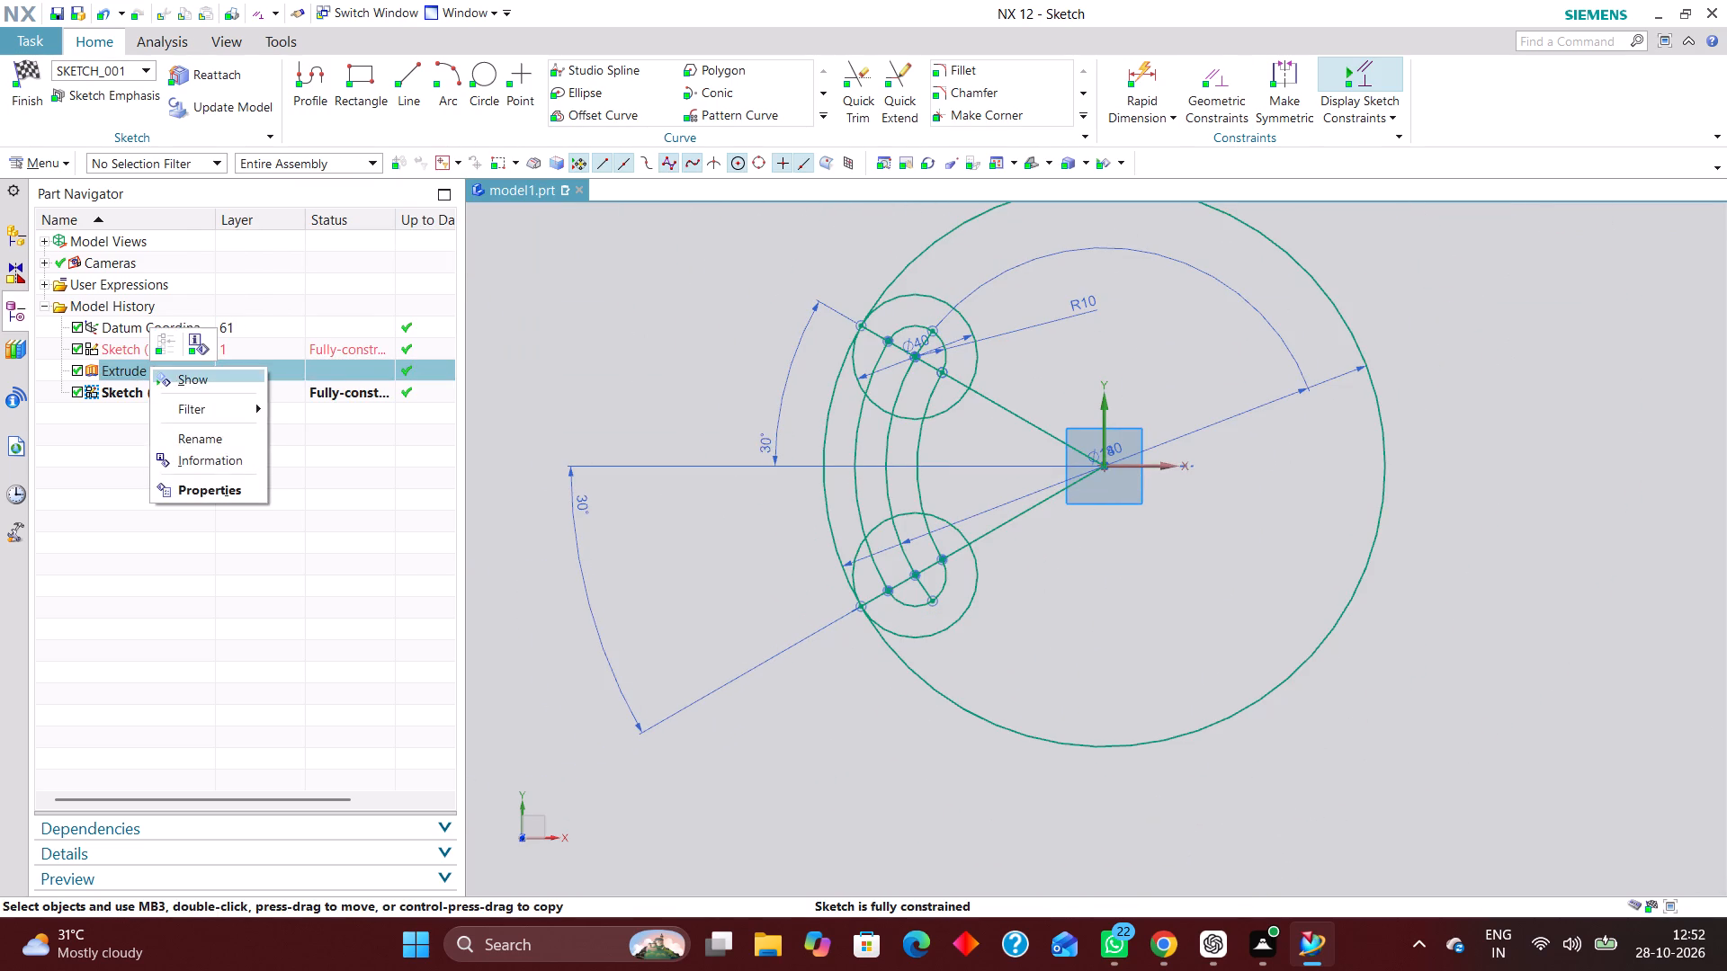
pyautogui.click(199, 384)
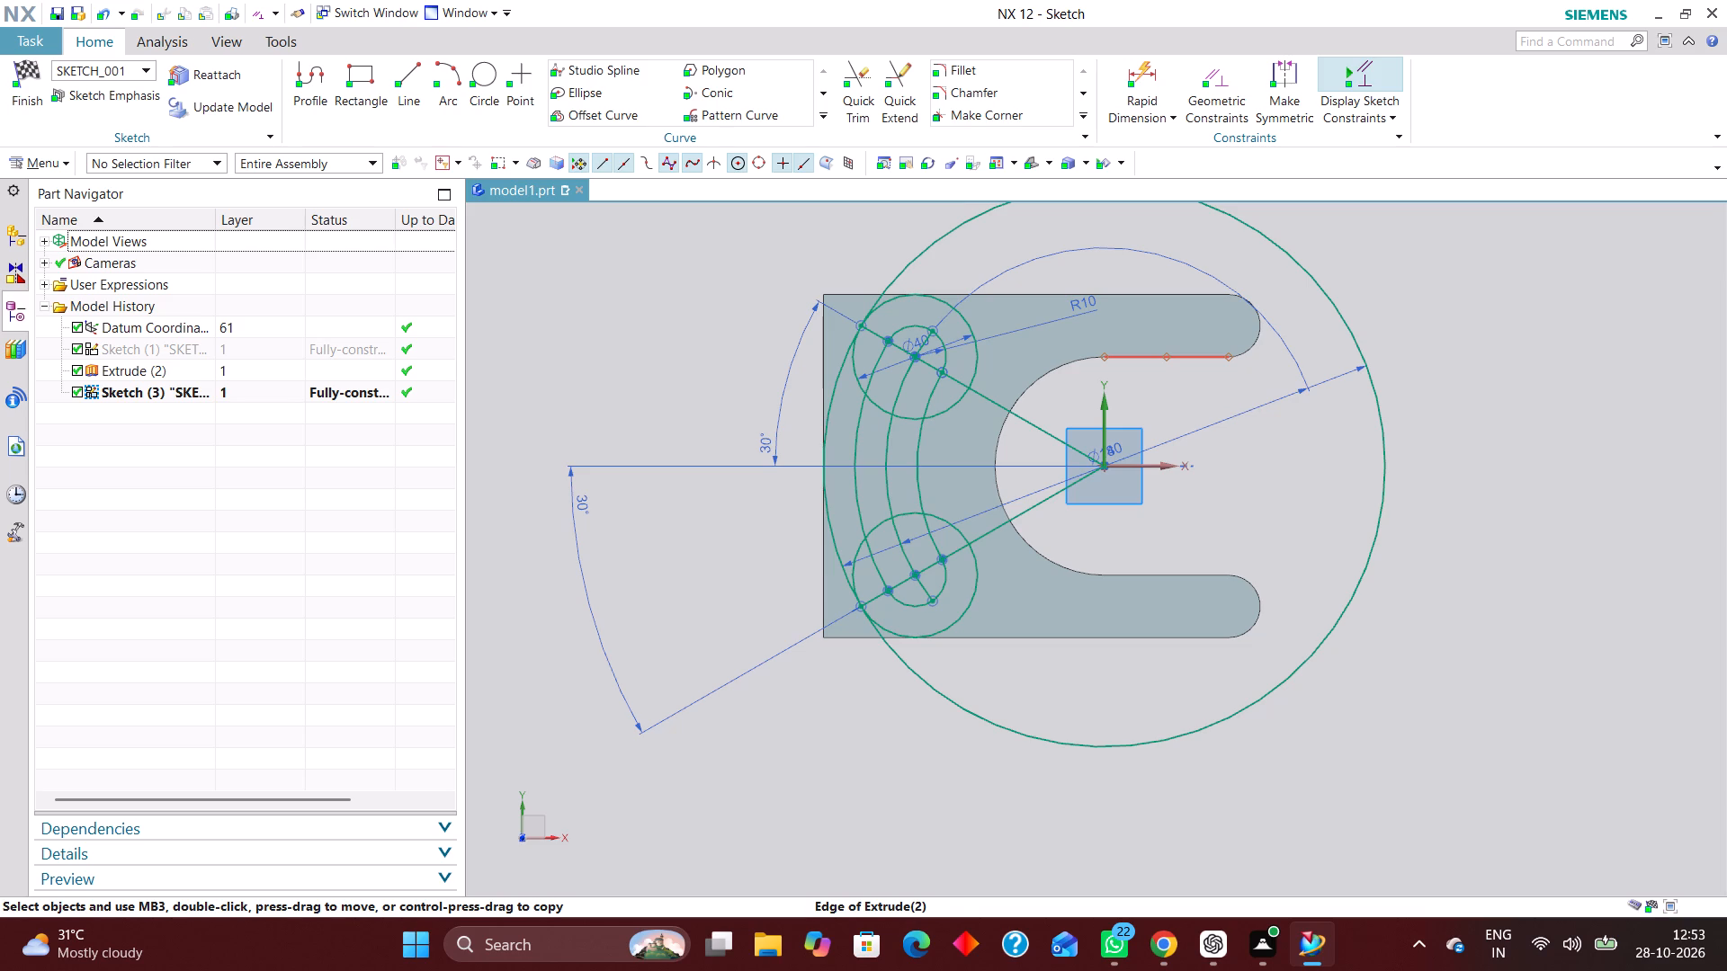
# Sketch a circle about 96 mm in diameter centred on the sketch origin.
pyautogui.click(483, 72)
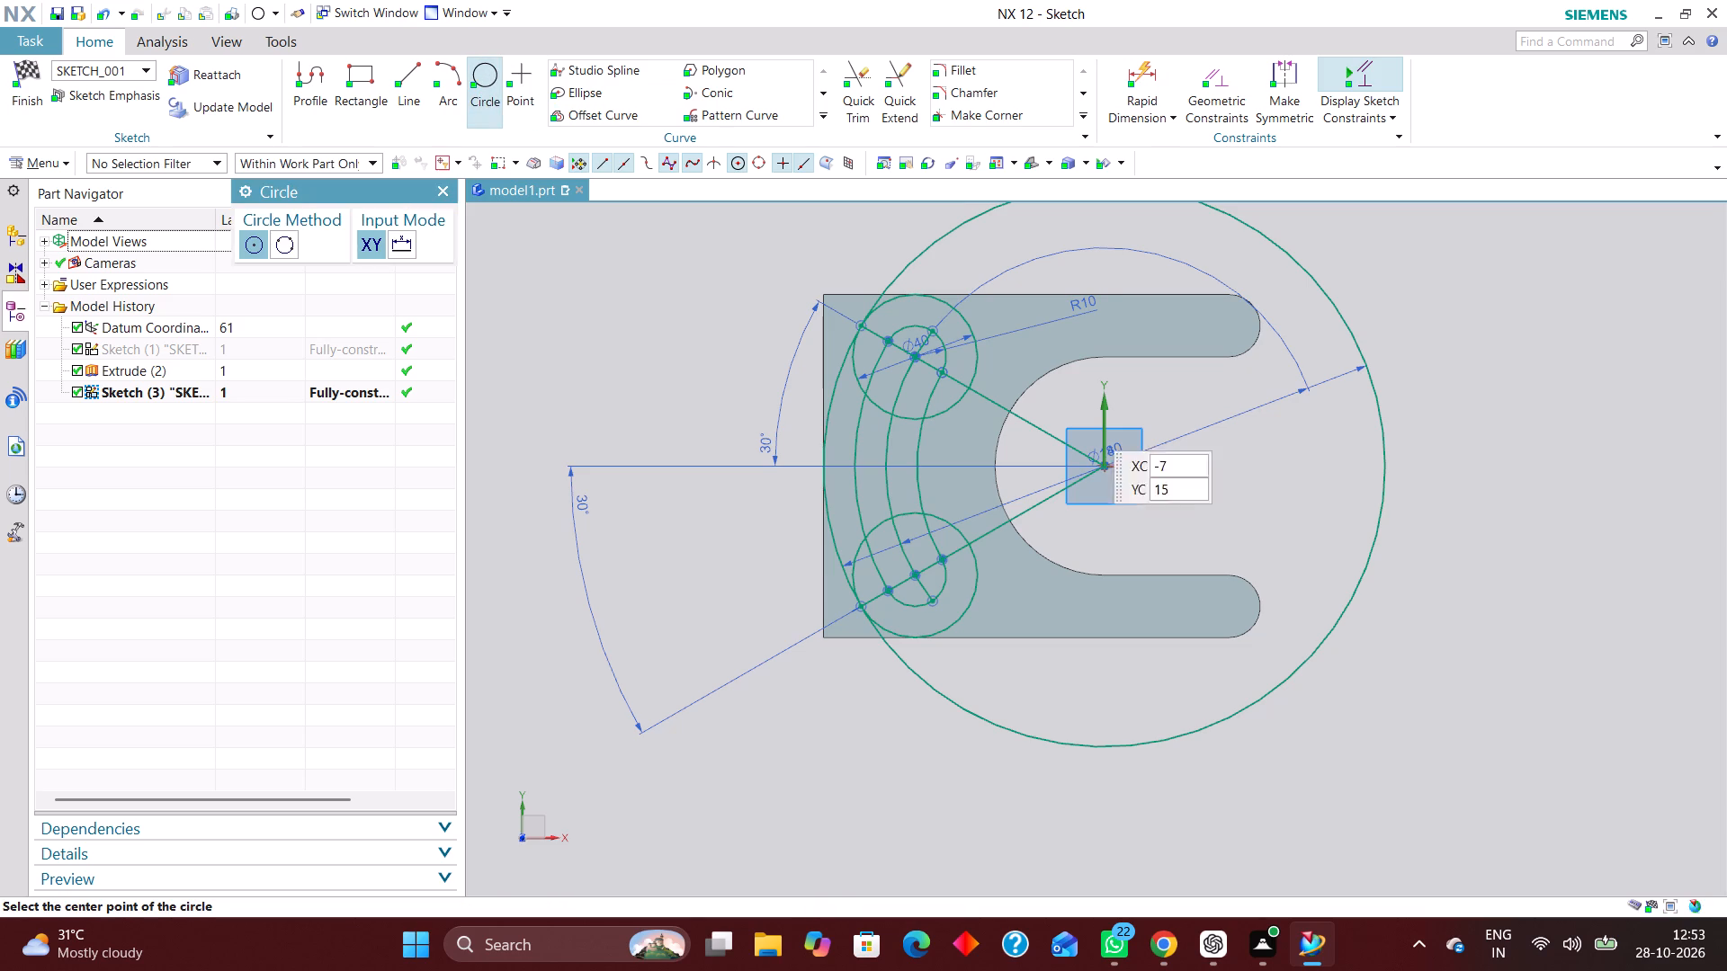
pyautogui.click(1106, 468)
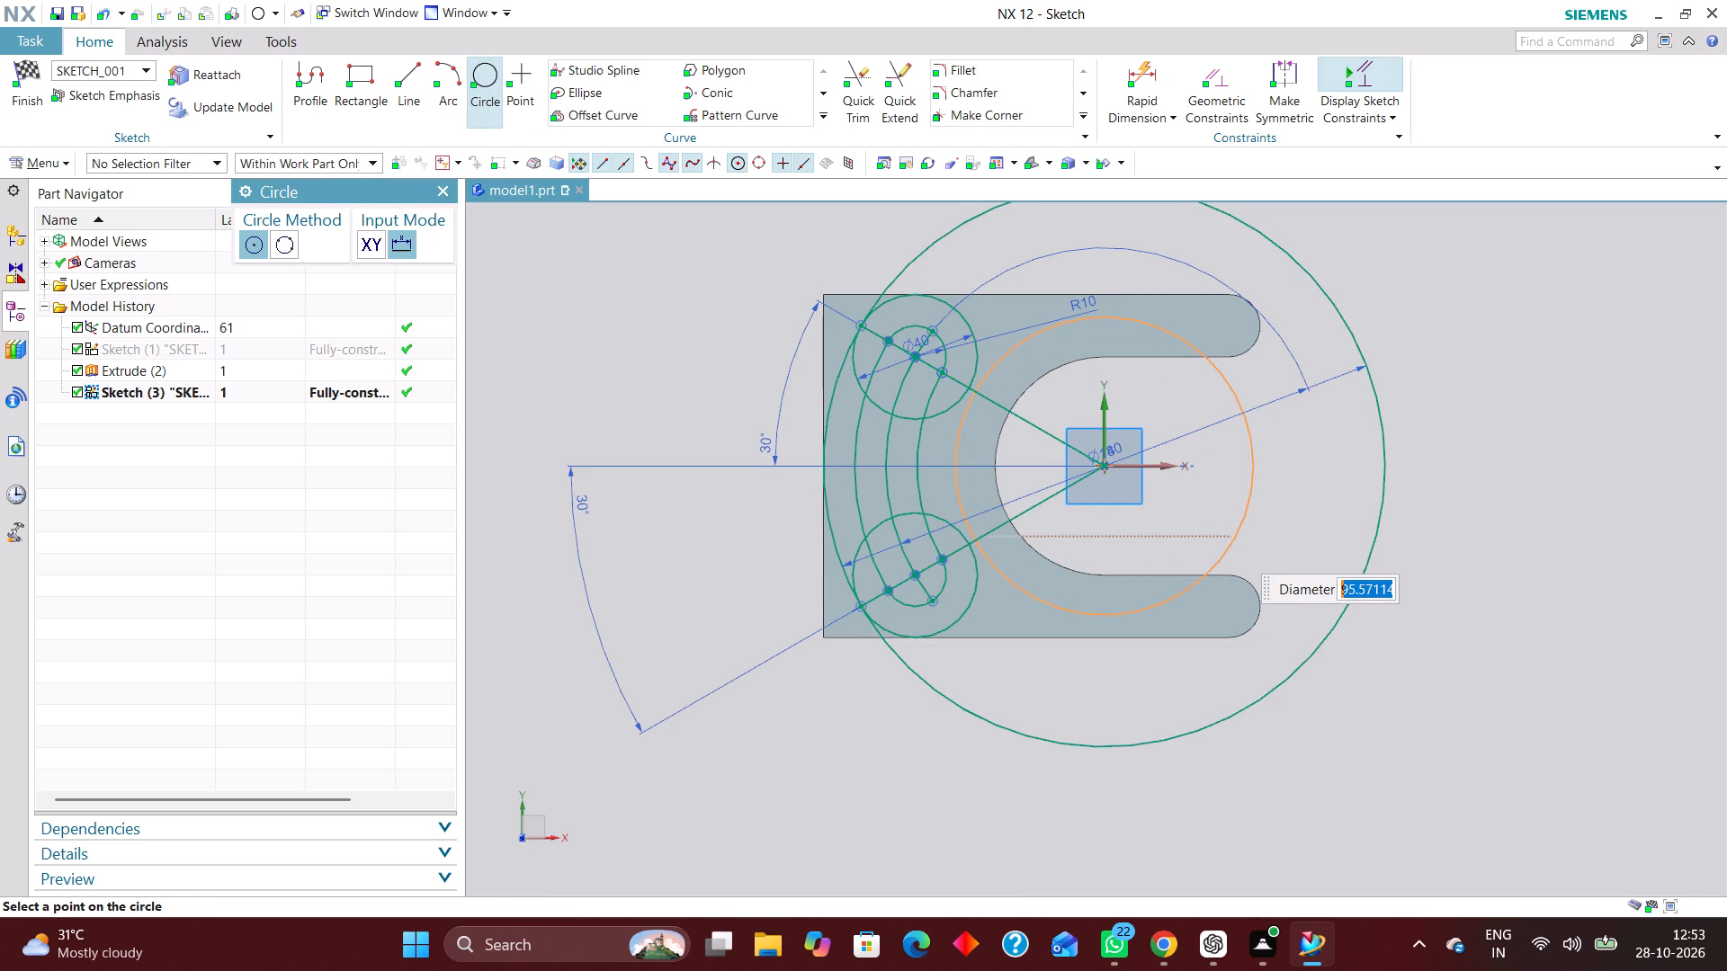
pyautogui.click(1236, 547)
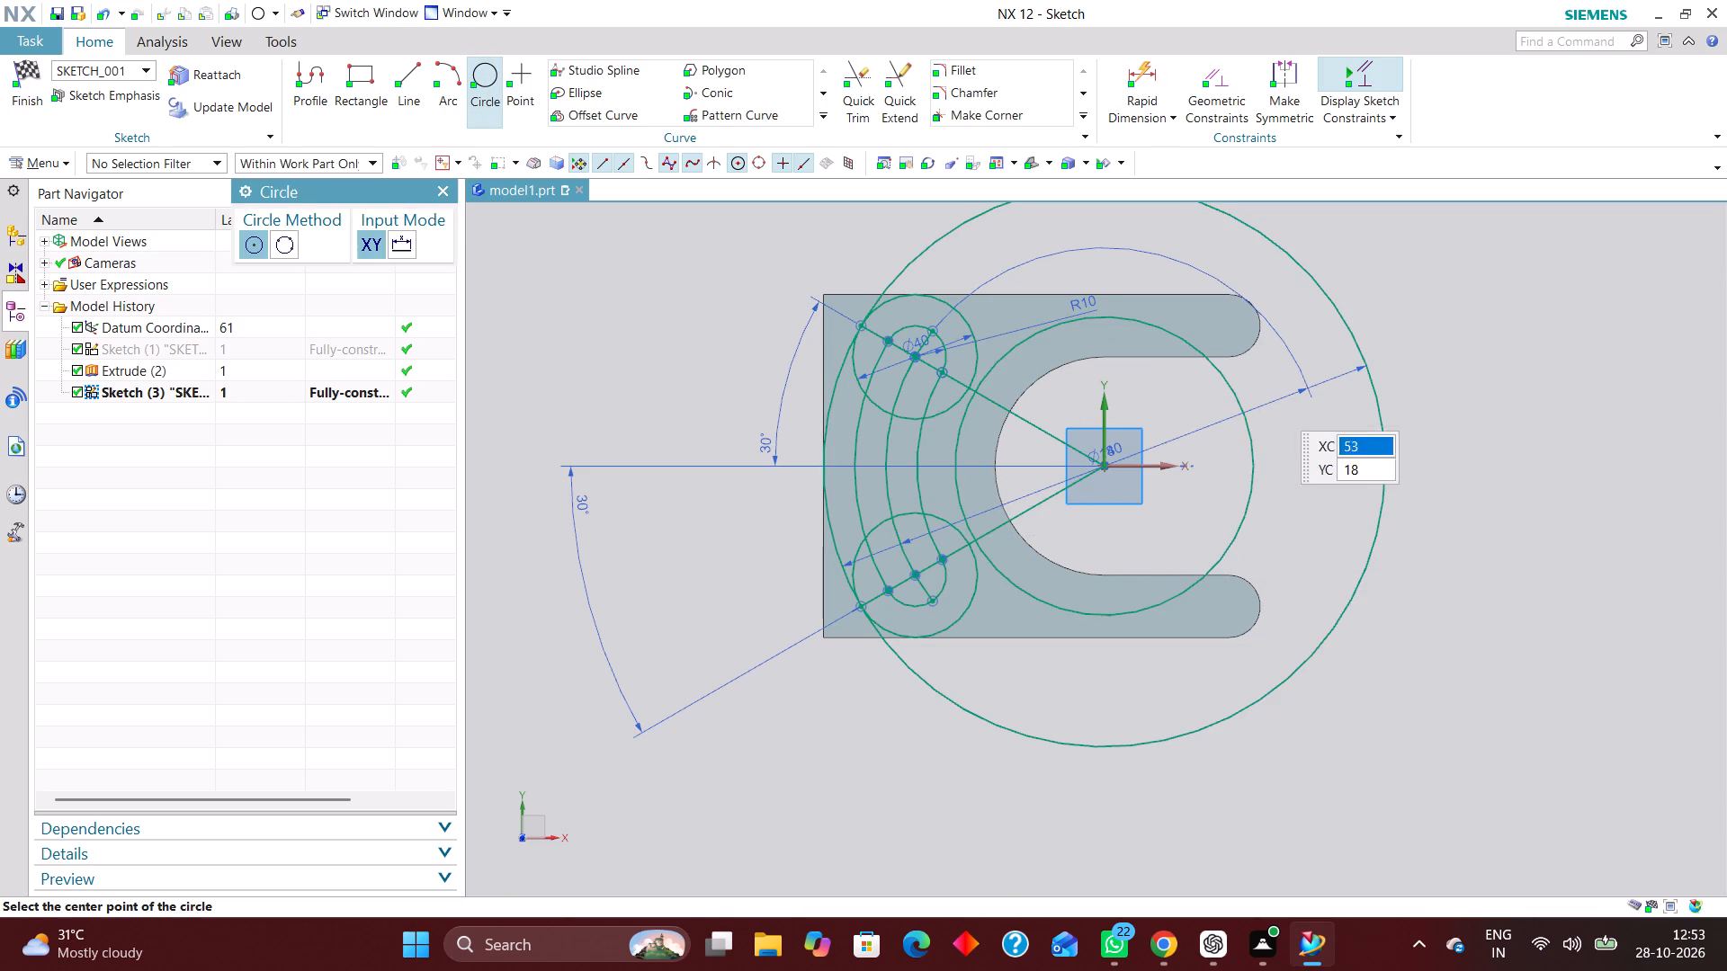
# Apply a tangent constraint between the new origin-centred circle and the upper Ø40 circle.
pyautogui.click(1221, 66)
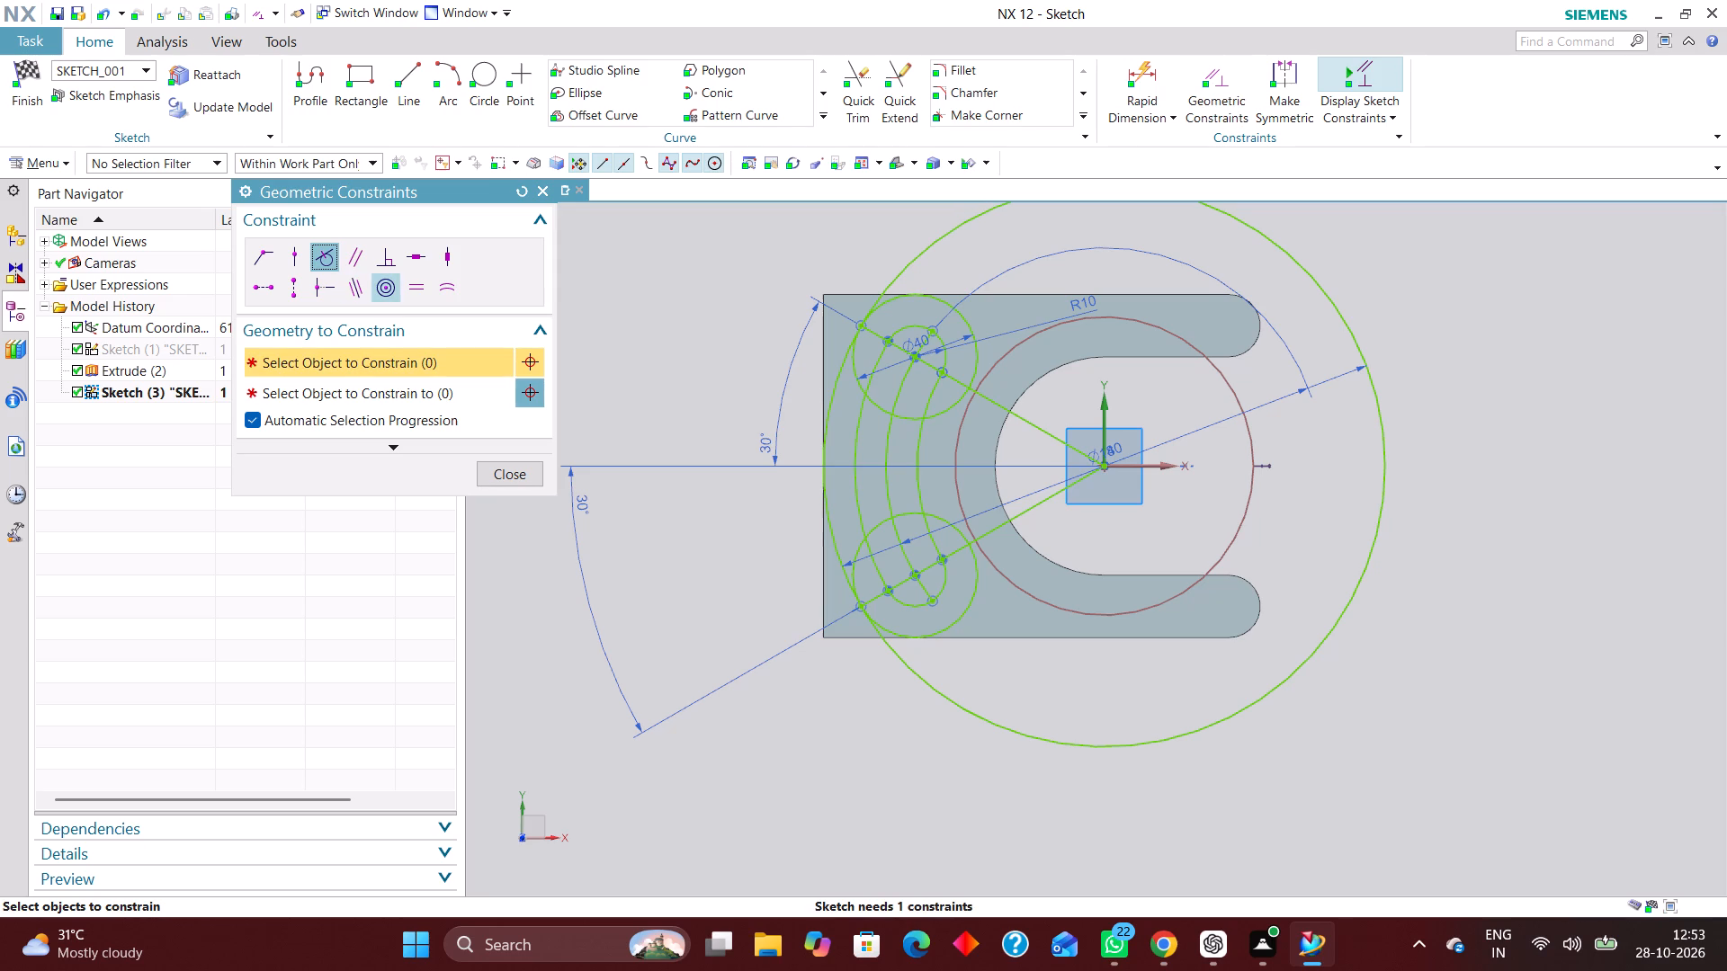
pyautogui.click(951, 406)
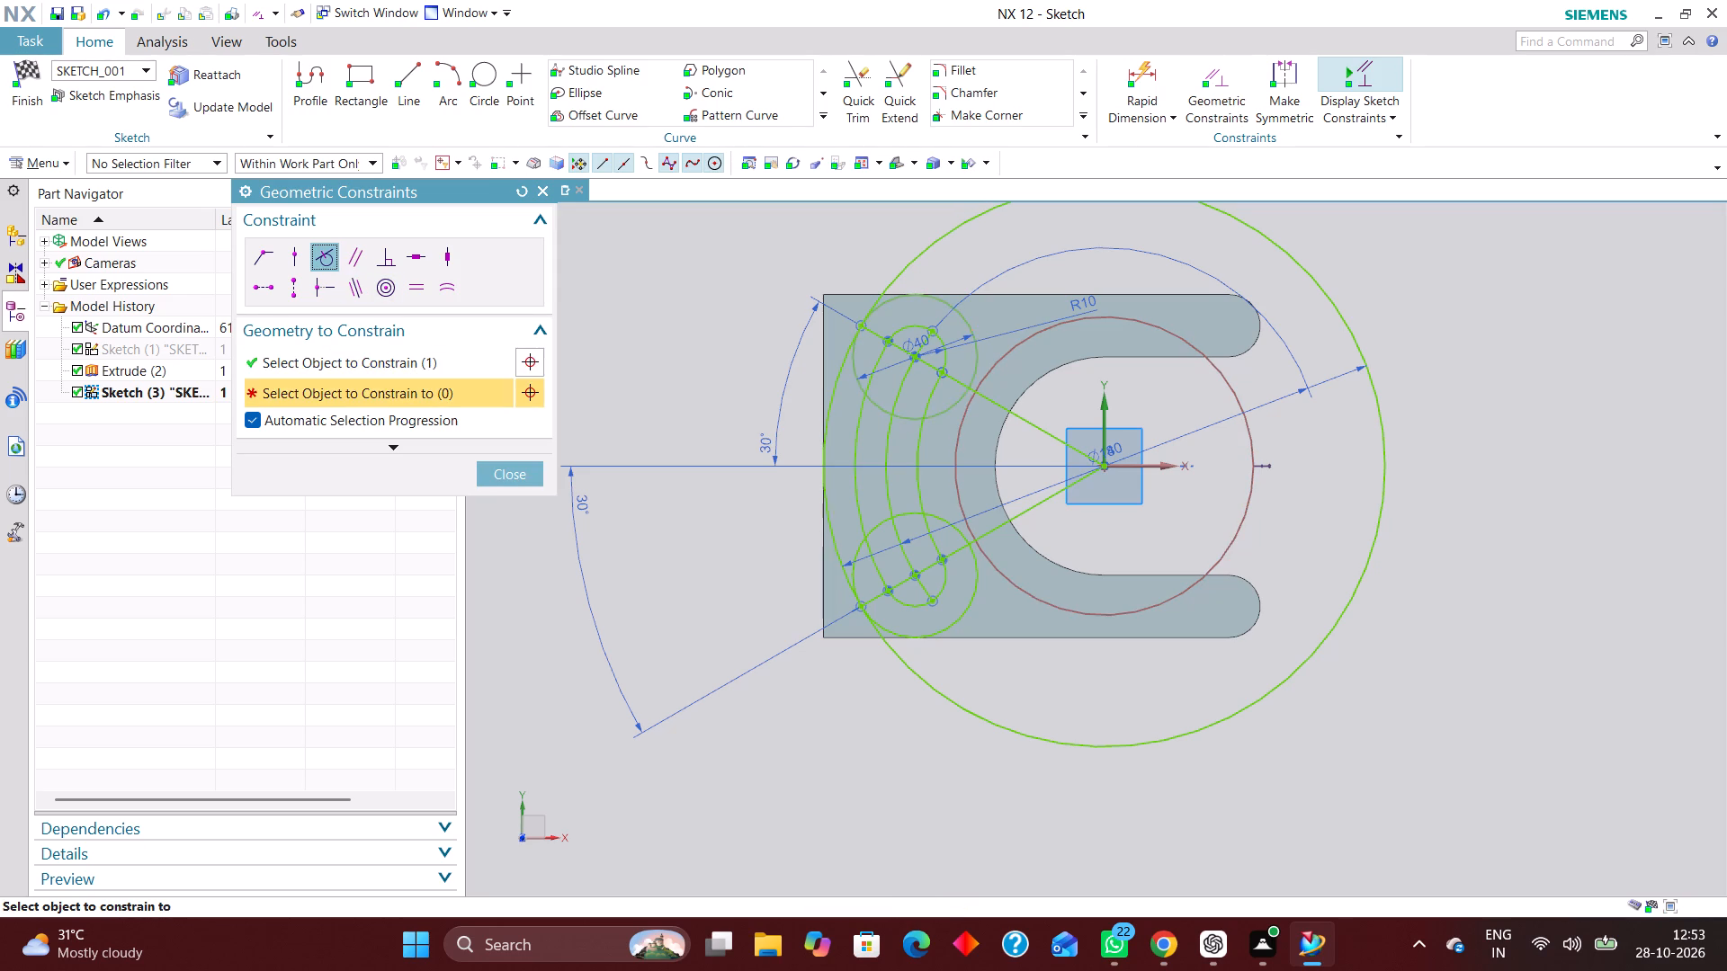
pyautogui.click(958, 417)
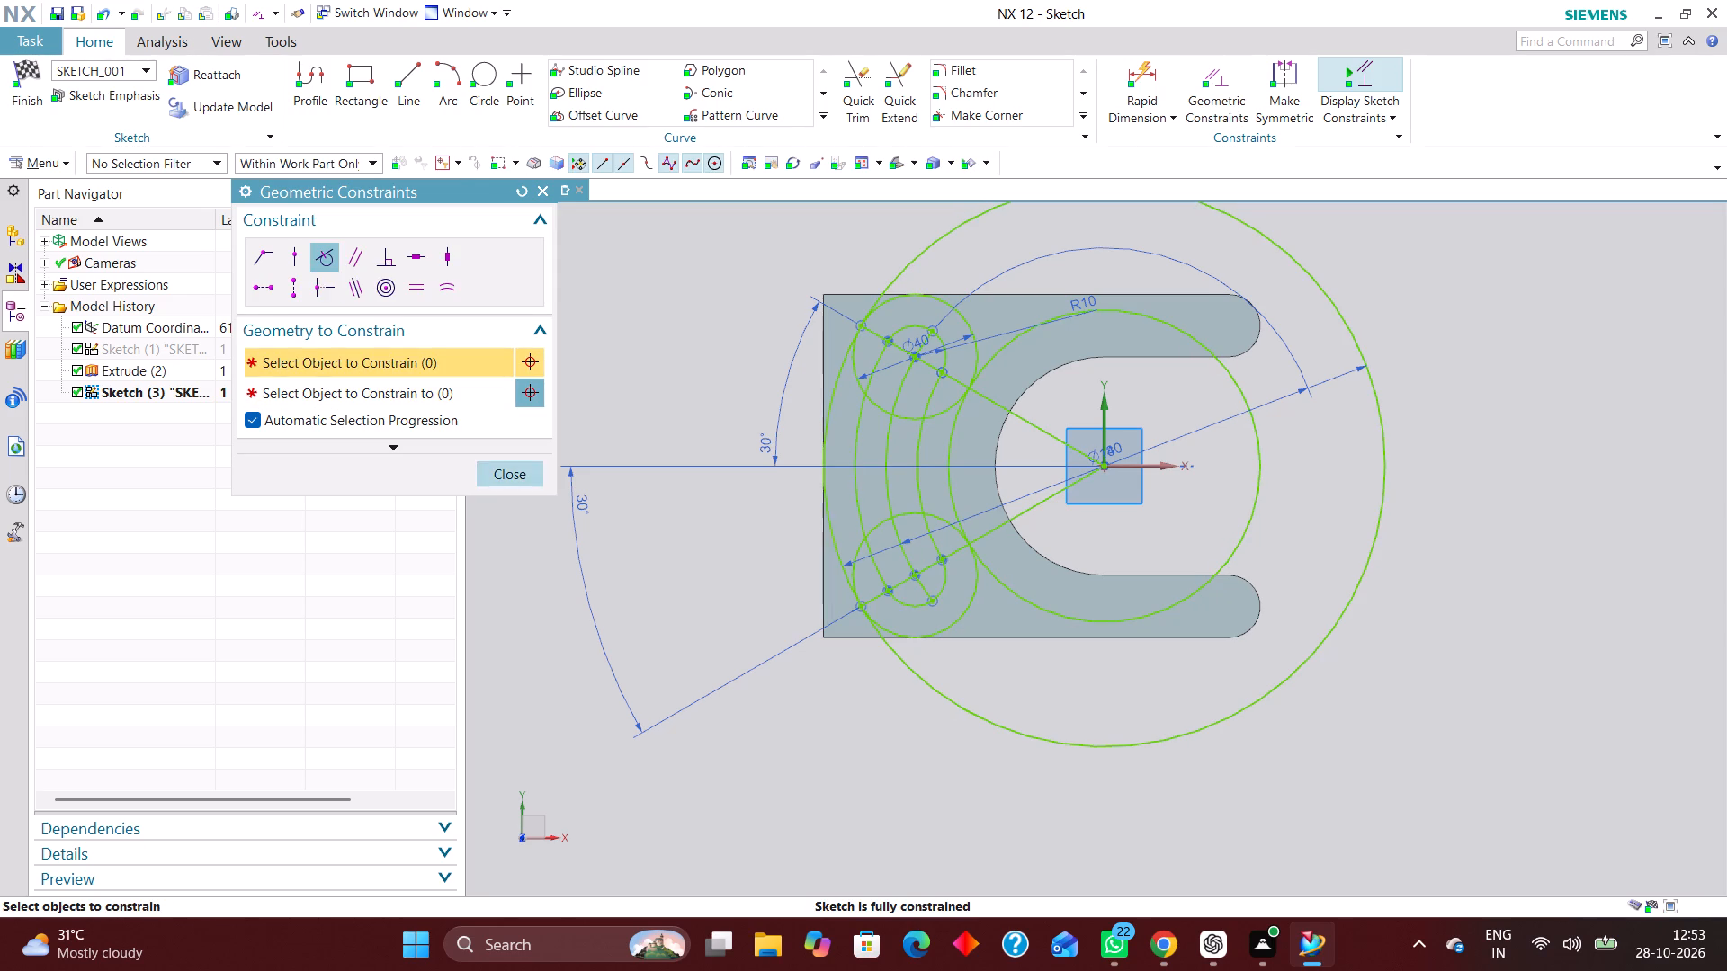
pyautogui.click(523, 474)
# Trim the innermost origin-centred circle with Quick Trim, keeping only its arc between the two Ø40 circles.
pyautogui.click(861, 84)
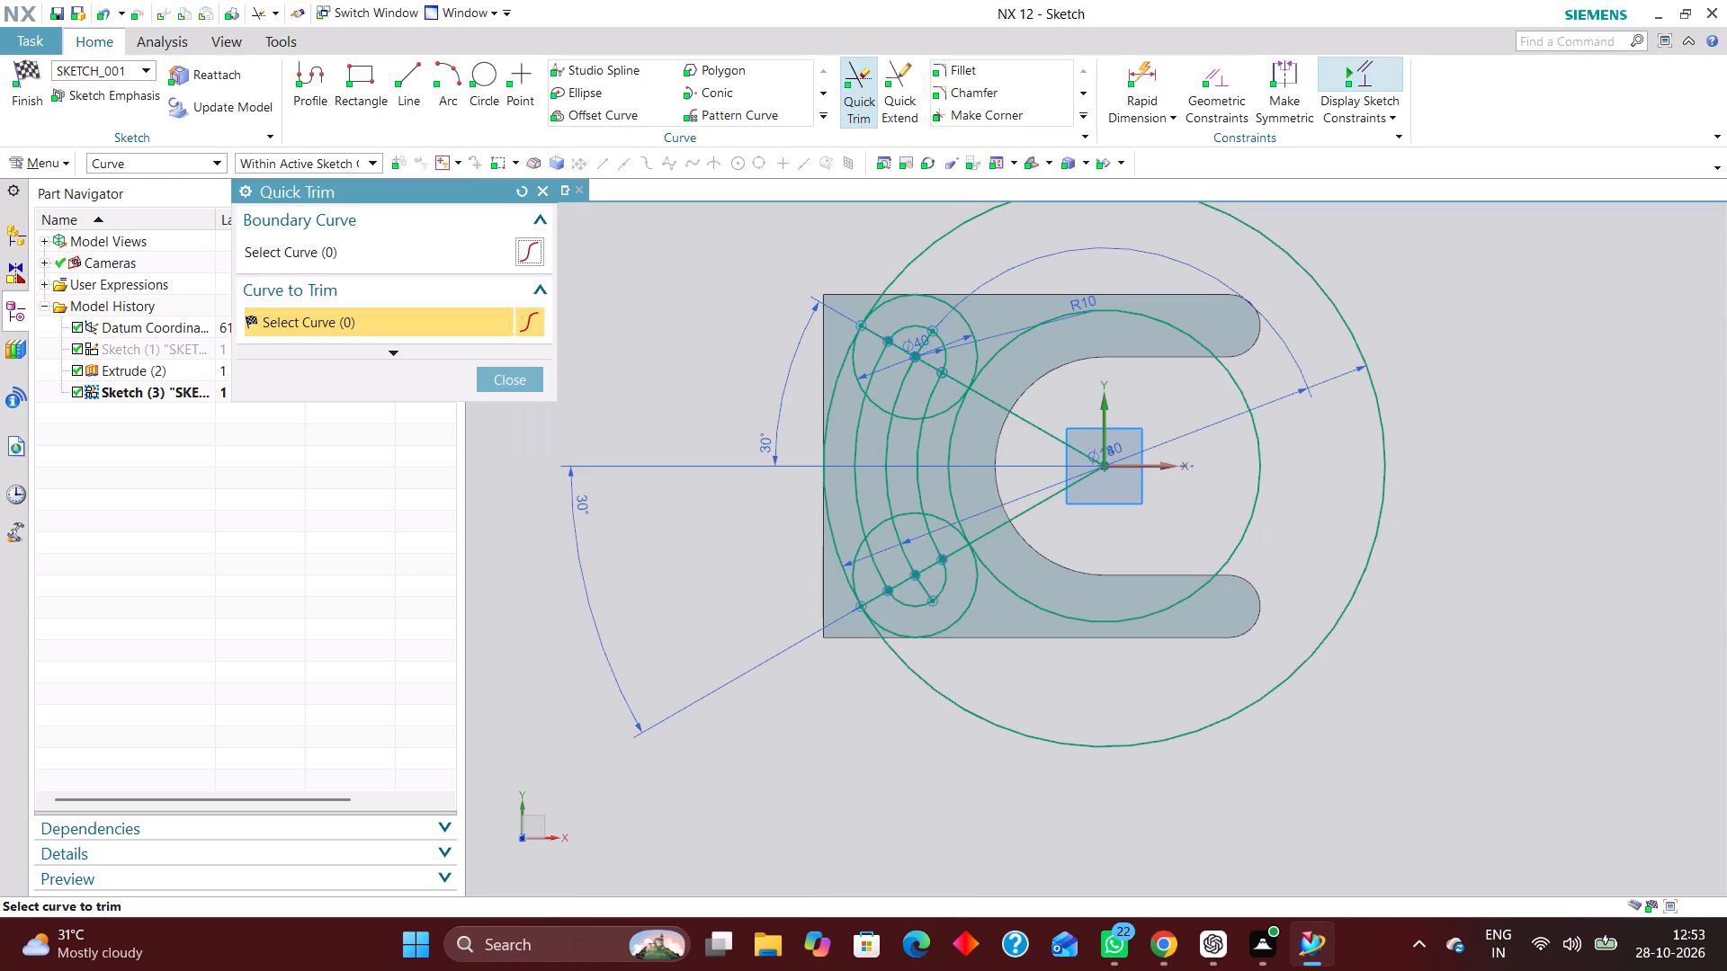
pyautogui.click(1065, 321)
pyautogui.scroll(-1, 1032, 396)
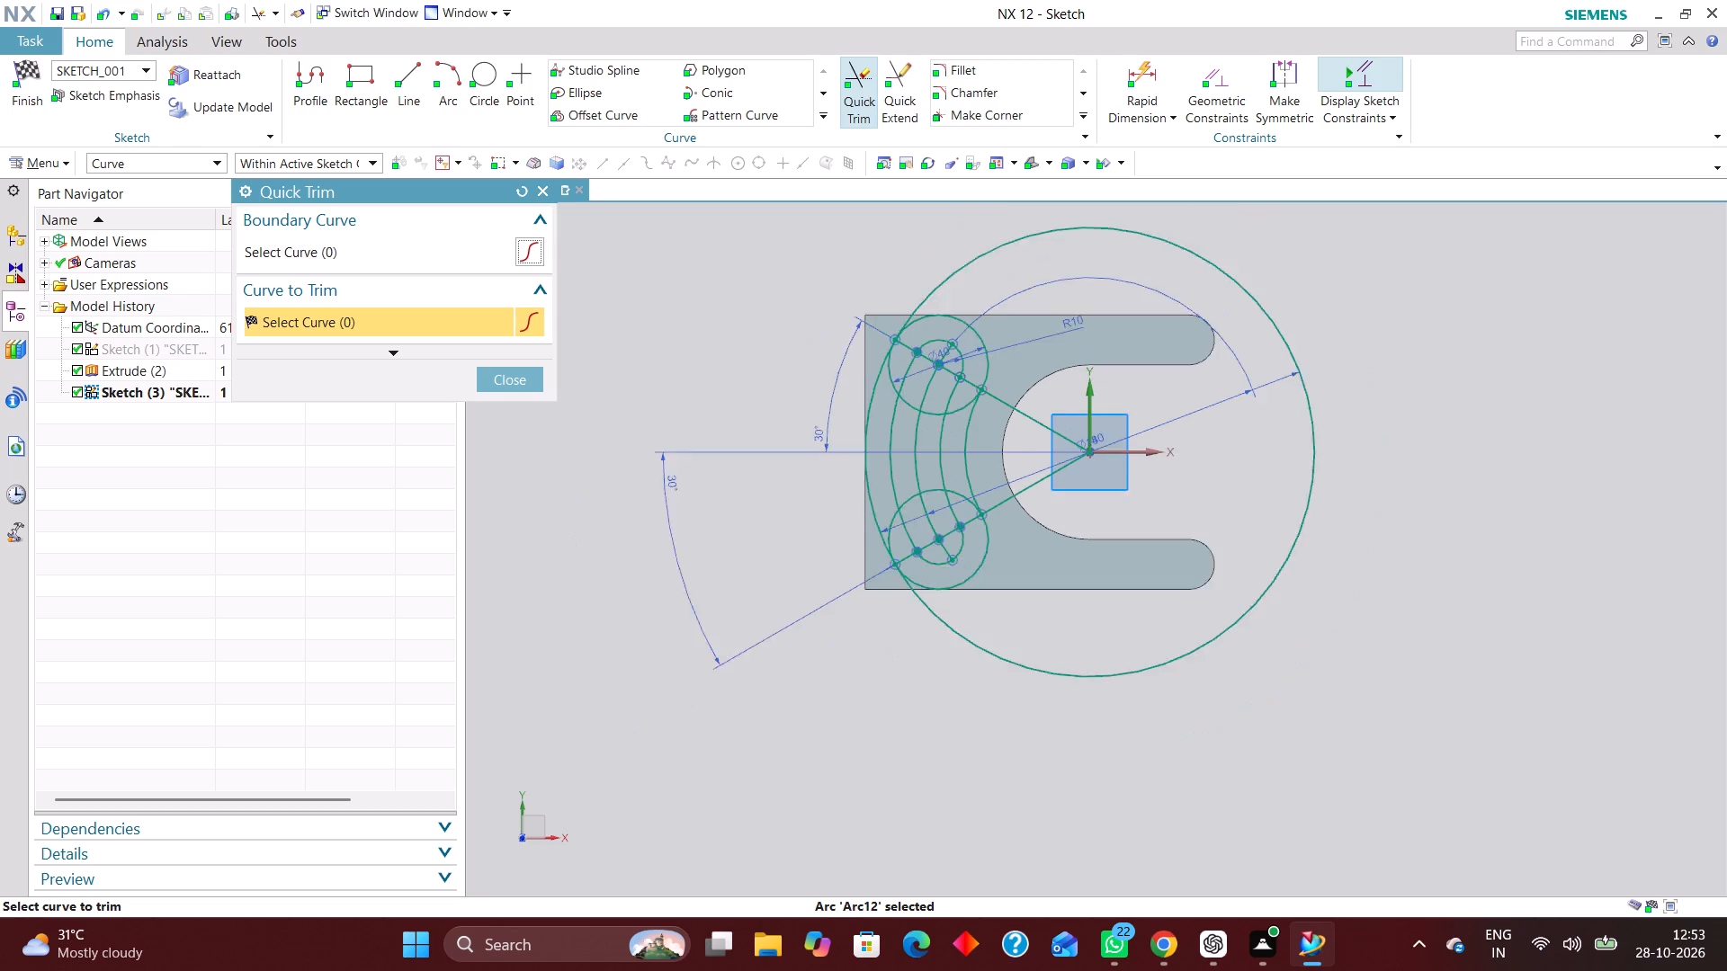
pyautogui.scroll(-1, 1032, 399)
pyautogui.scroll(5, 933, 447)
pyautogui.scroll(-3, 966, 532)
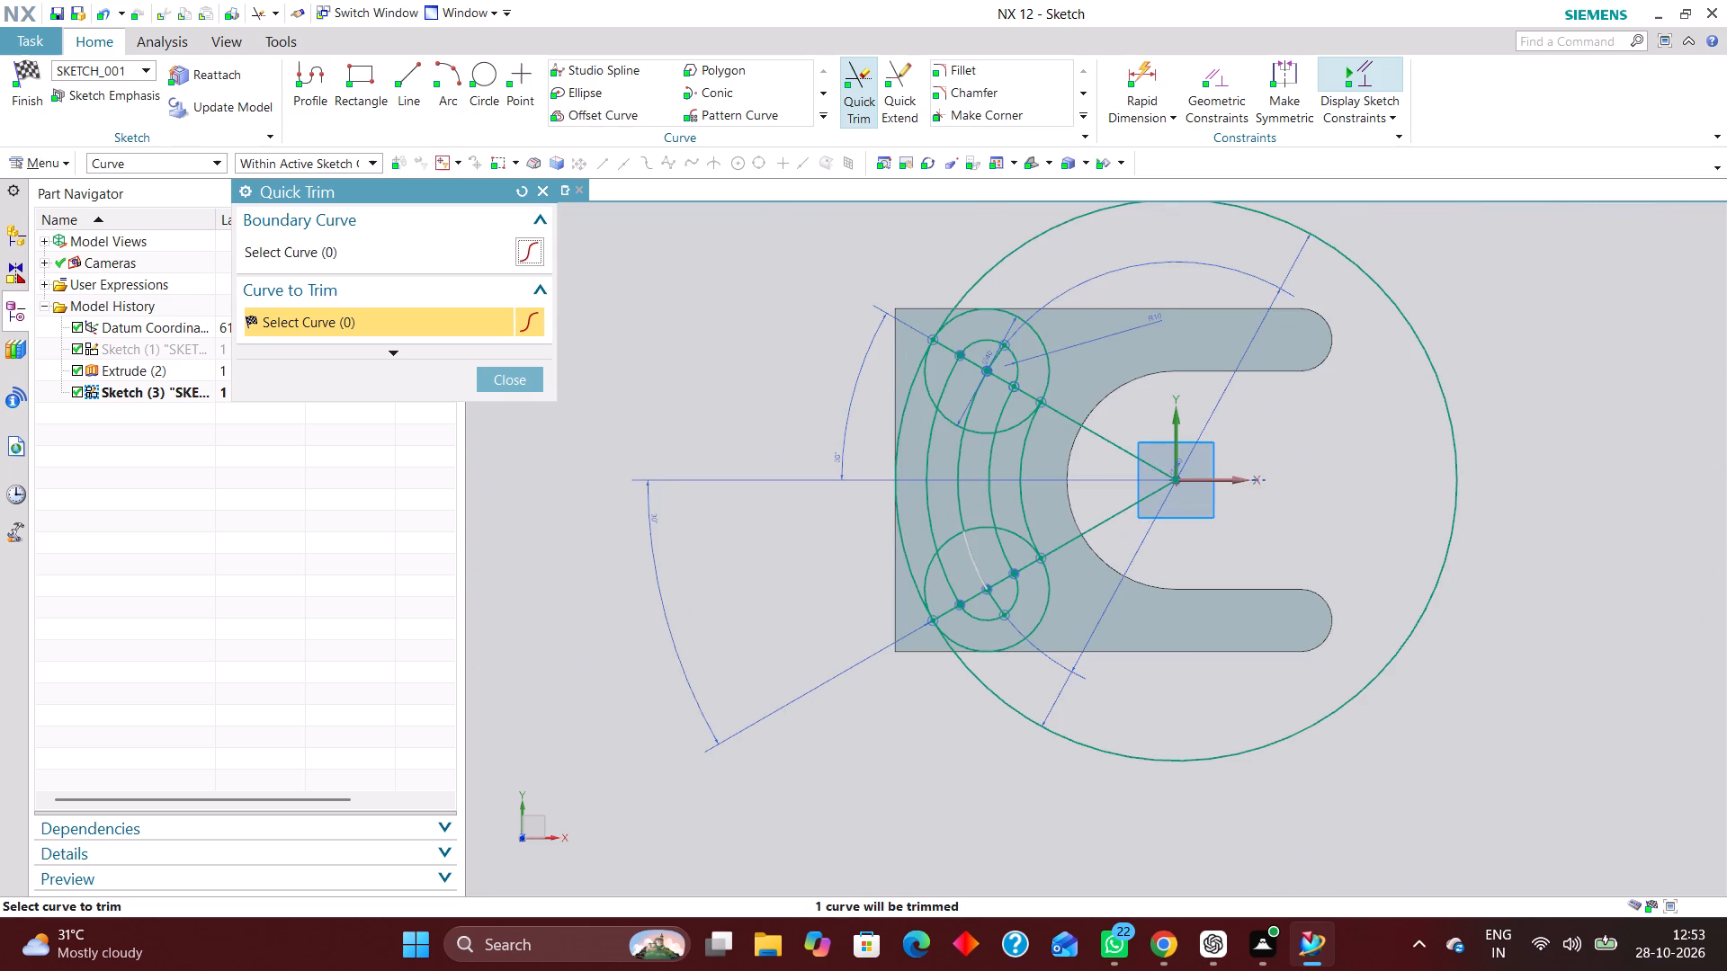
pyautogui.click(535, 384)
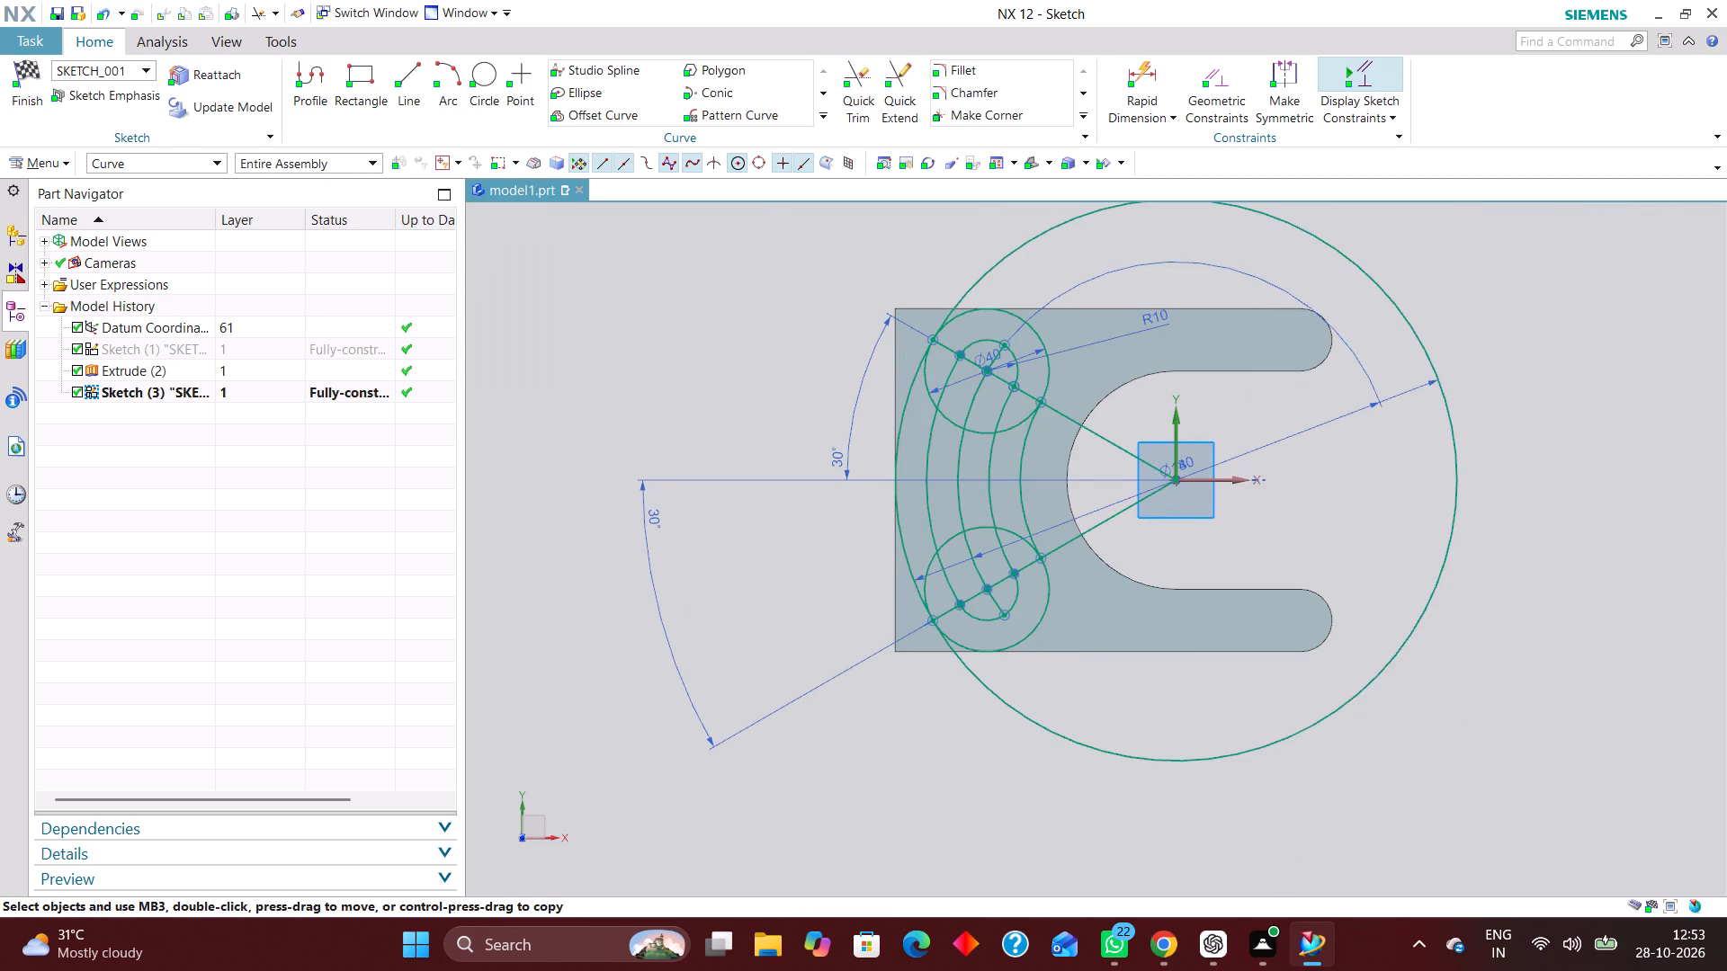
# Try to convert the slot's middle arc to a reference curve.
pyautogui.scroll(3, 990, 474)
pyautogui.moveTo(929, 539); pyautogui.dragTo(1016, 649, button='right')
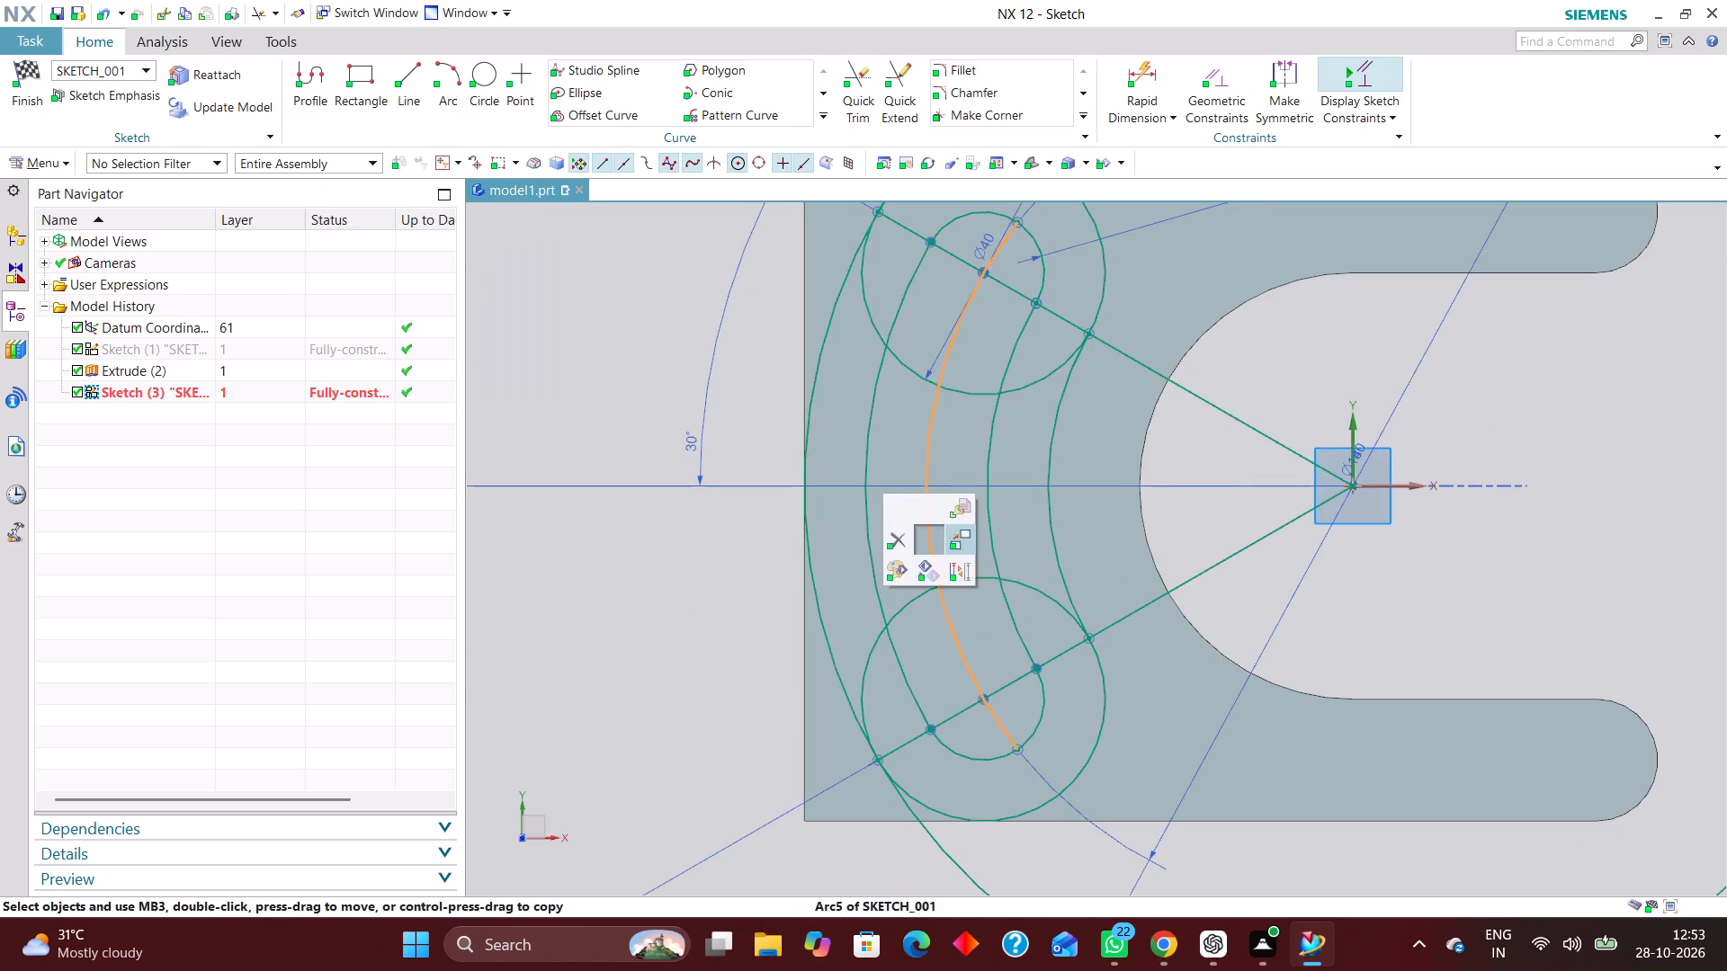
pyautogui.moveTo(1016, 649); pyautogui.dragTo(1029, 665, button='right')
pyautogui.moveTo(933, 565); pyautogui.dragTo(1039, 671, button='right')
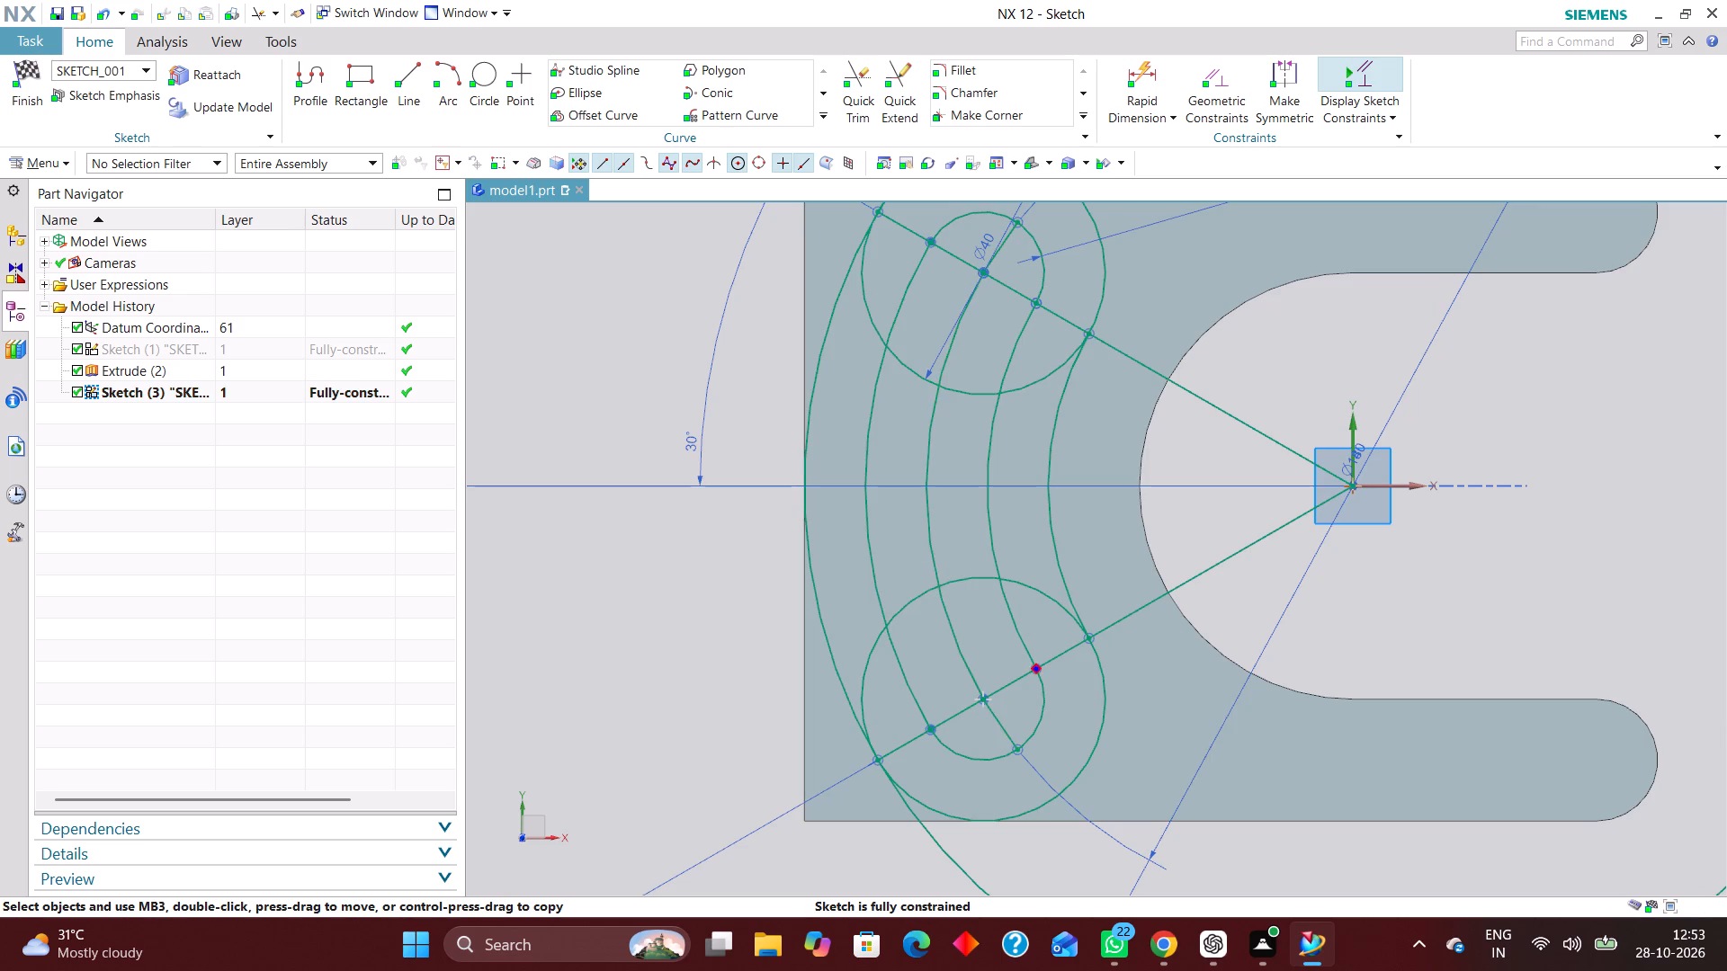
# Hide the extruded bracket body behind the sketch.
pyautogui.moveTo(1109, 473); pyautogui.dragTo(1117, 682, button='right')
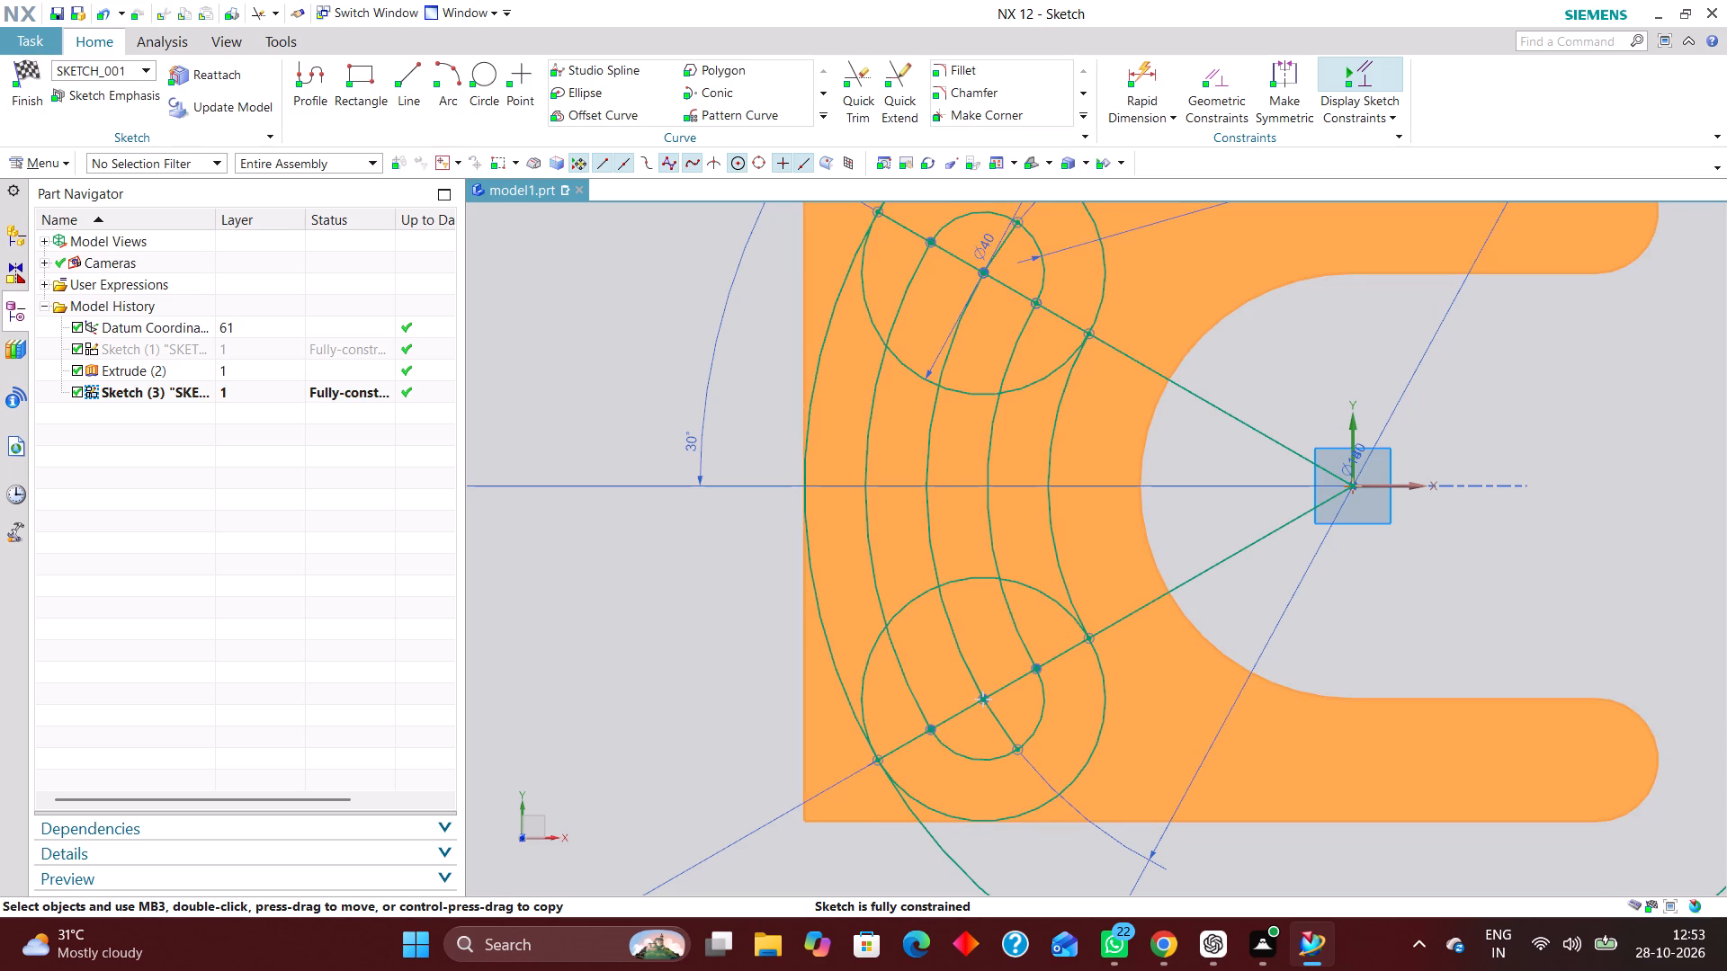
# Convert the slot's middle arc to a reference curve.
pyautogui.moveTo(926, 538); pyautogui.dragTo(1016, 628, button='right')
pyautogui.moveTo(928, 533); pyautogui.dragTo(979, 592, button='right')
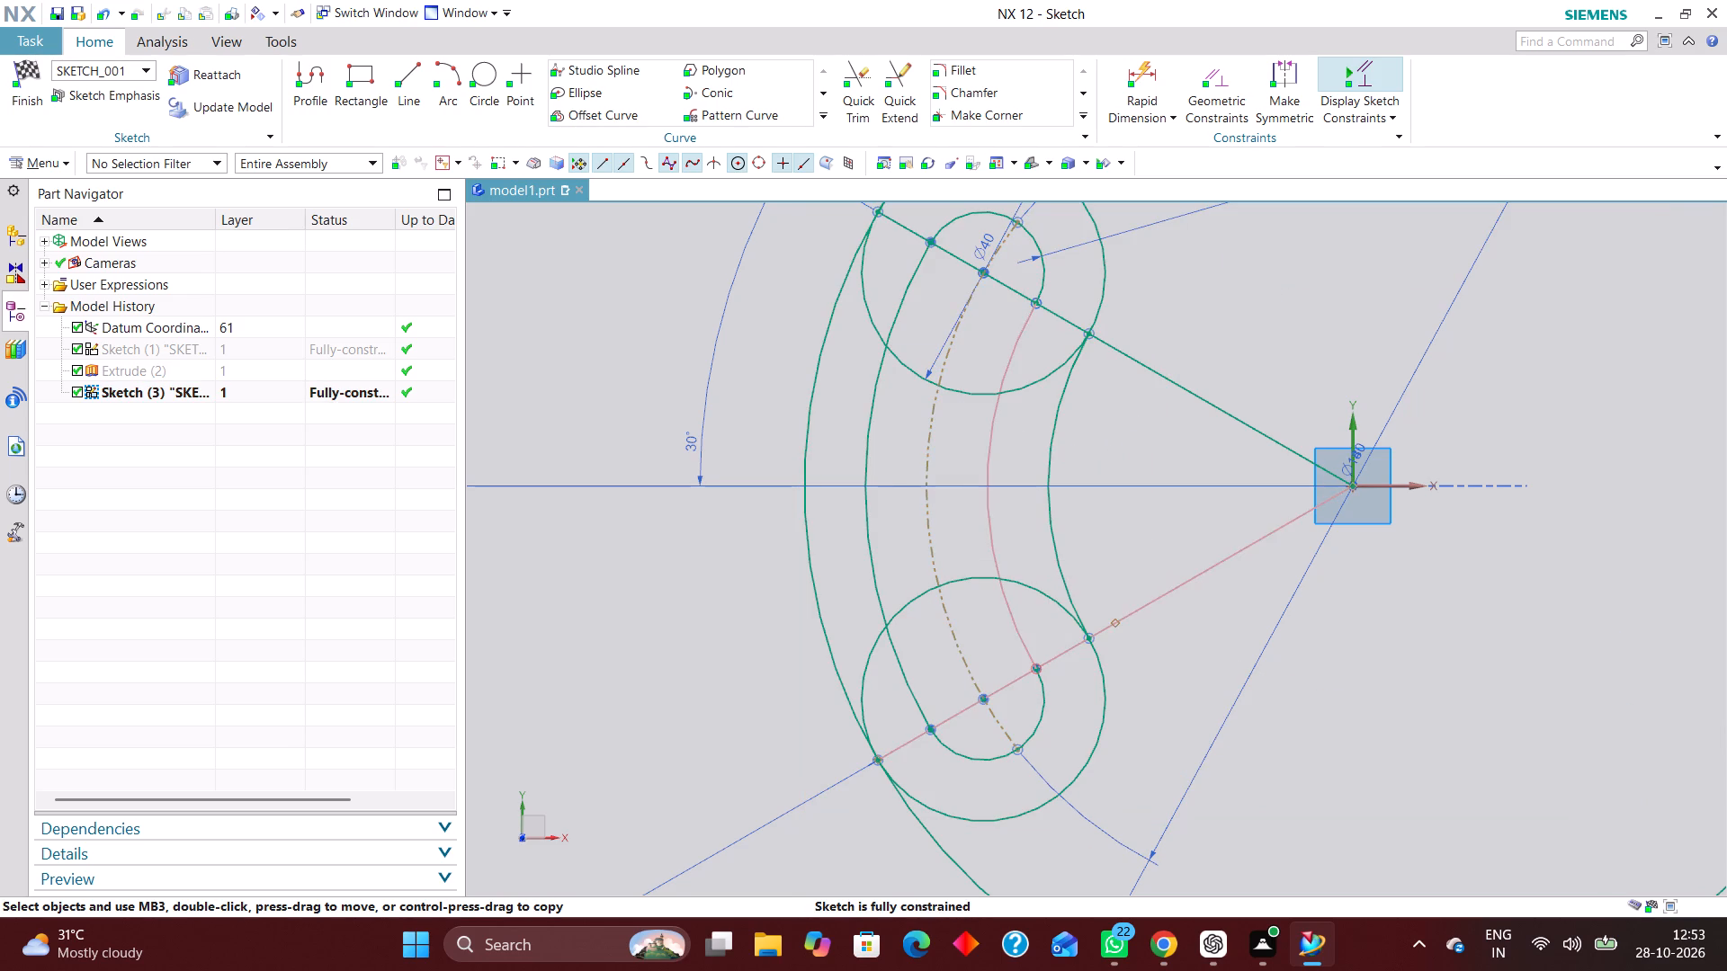
# Trim away the part of the lower Ø40 circle facing the slot's interior, keeping its outer rounded end.
pyautogui.scroll(-3, 1002, 568)
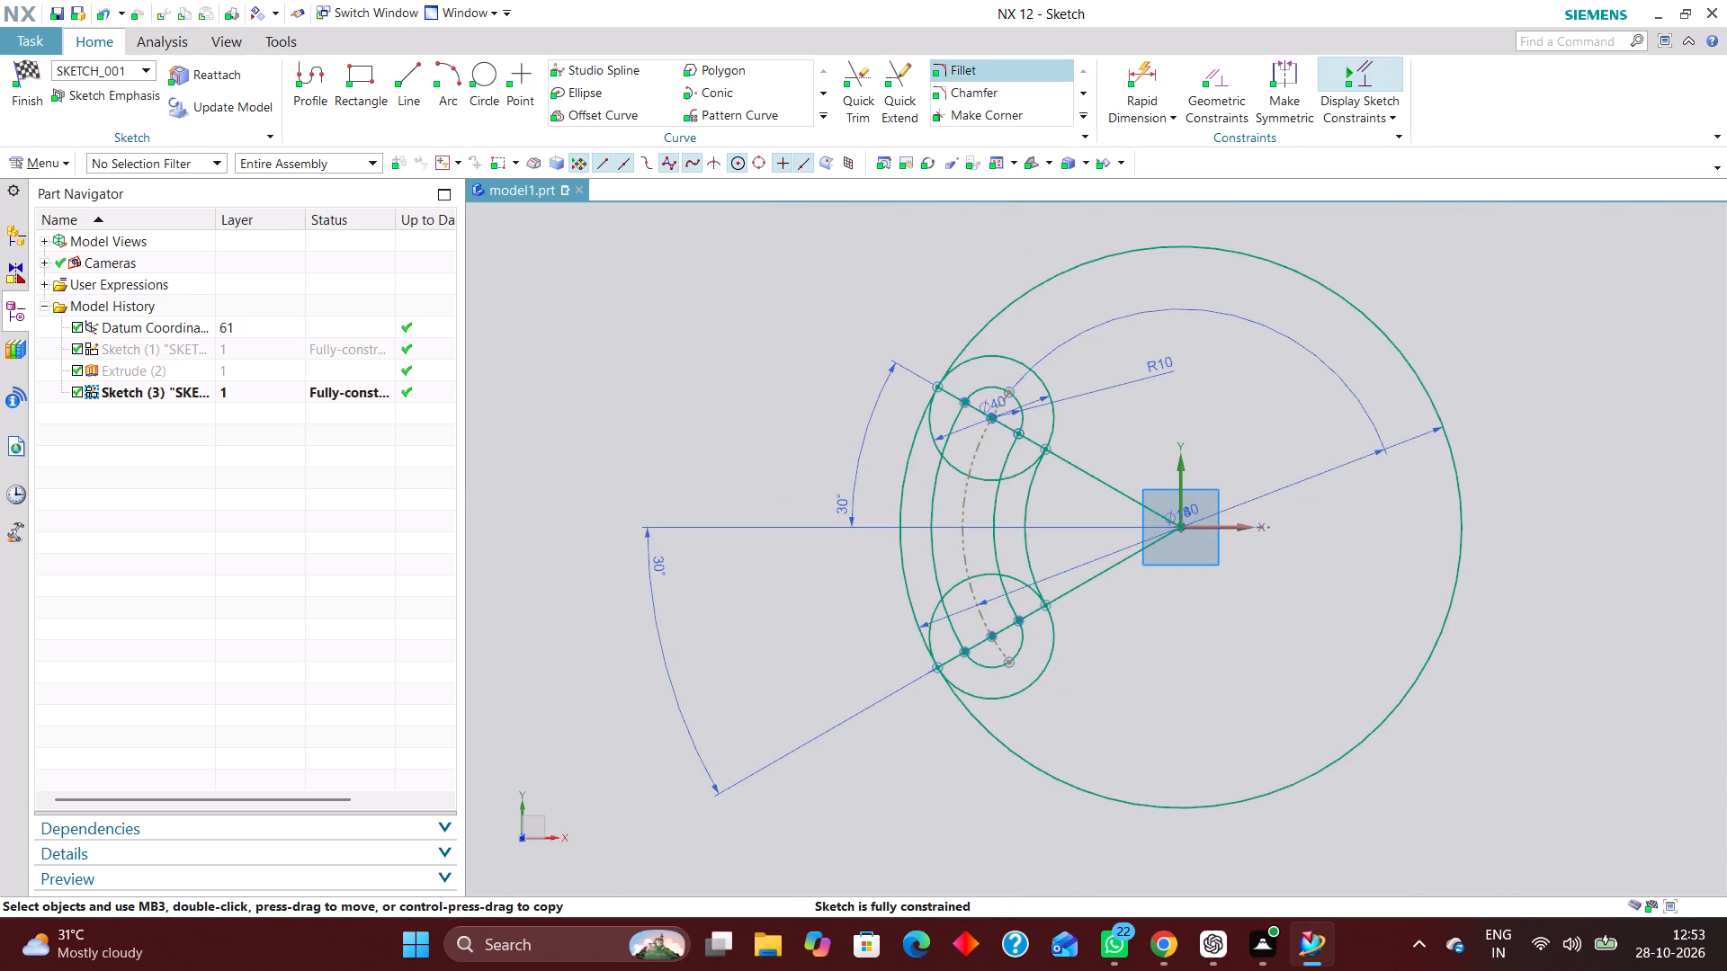
pyautogui.click(860, 76)
pyautogui.scroll(4, 933, 658)
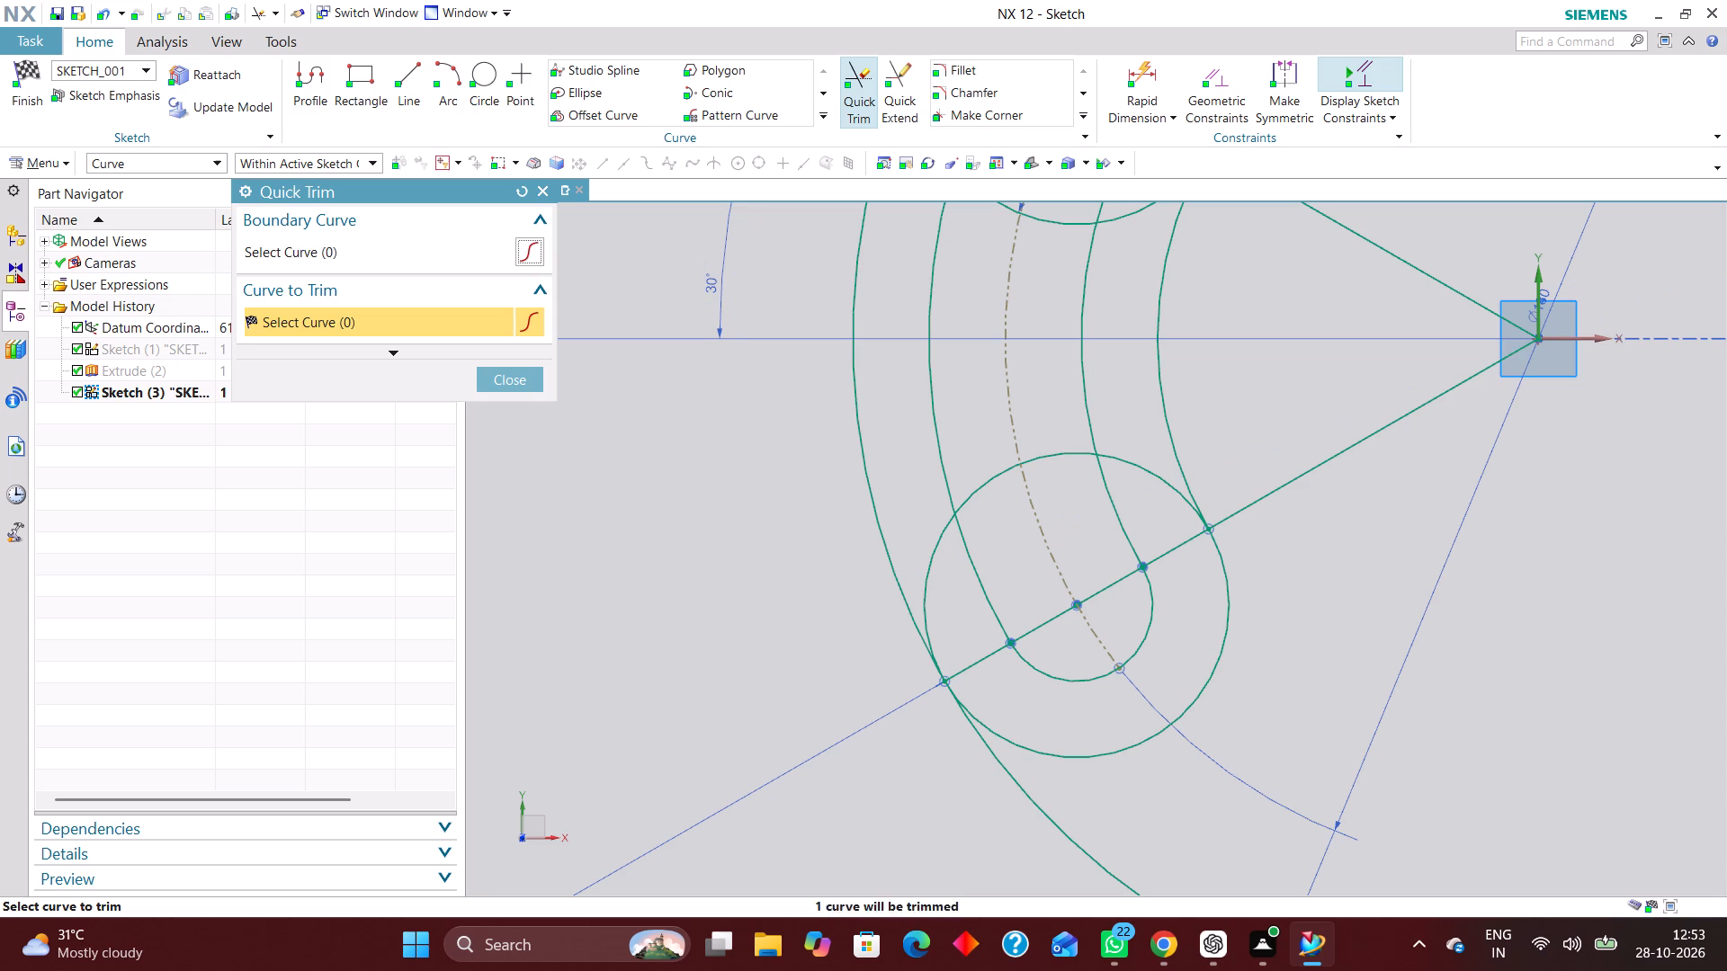
pyautogui.click(926, 612)
pyautogui.click(972, 495)
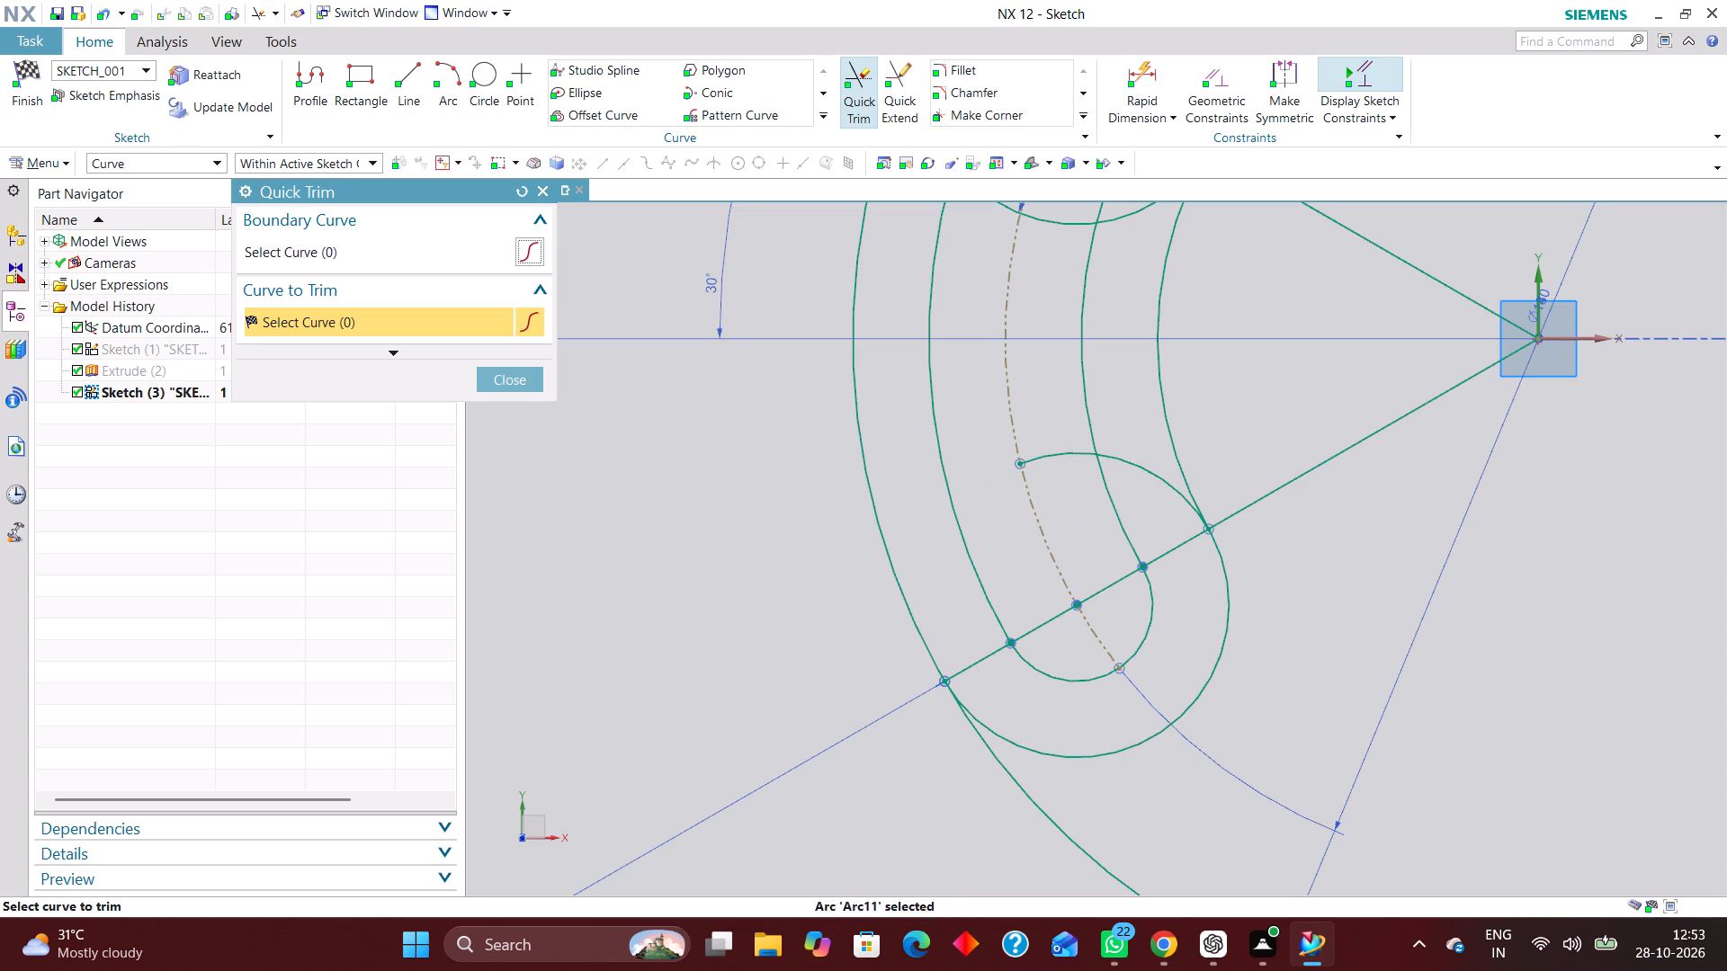
pyautogui.click(1053, 454)
pyautogui.click(1128, 464)
# Trim away the part of the upper Ø40 circle facing the slot's interior, keeping its outer rounded end.
pyautogui.scroll(-3, 1168, 758)
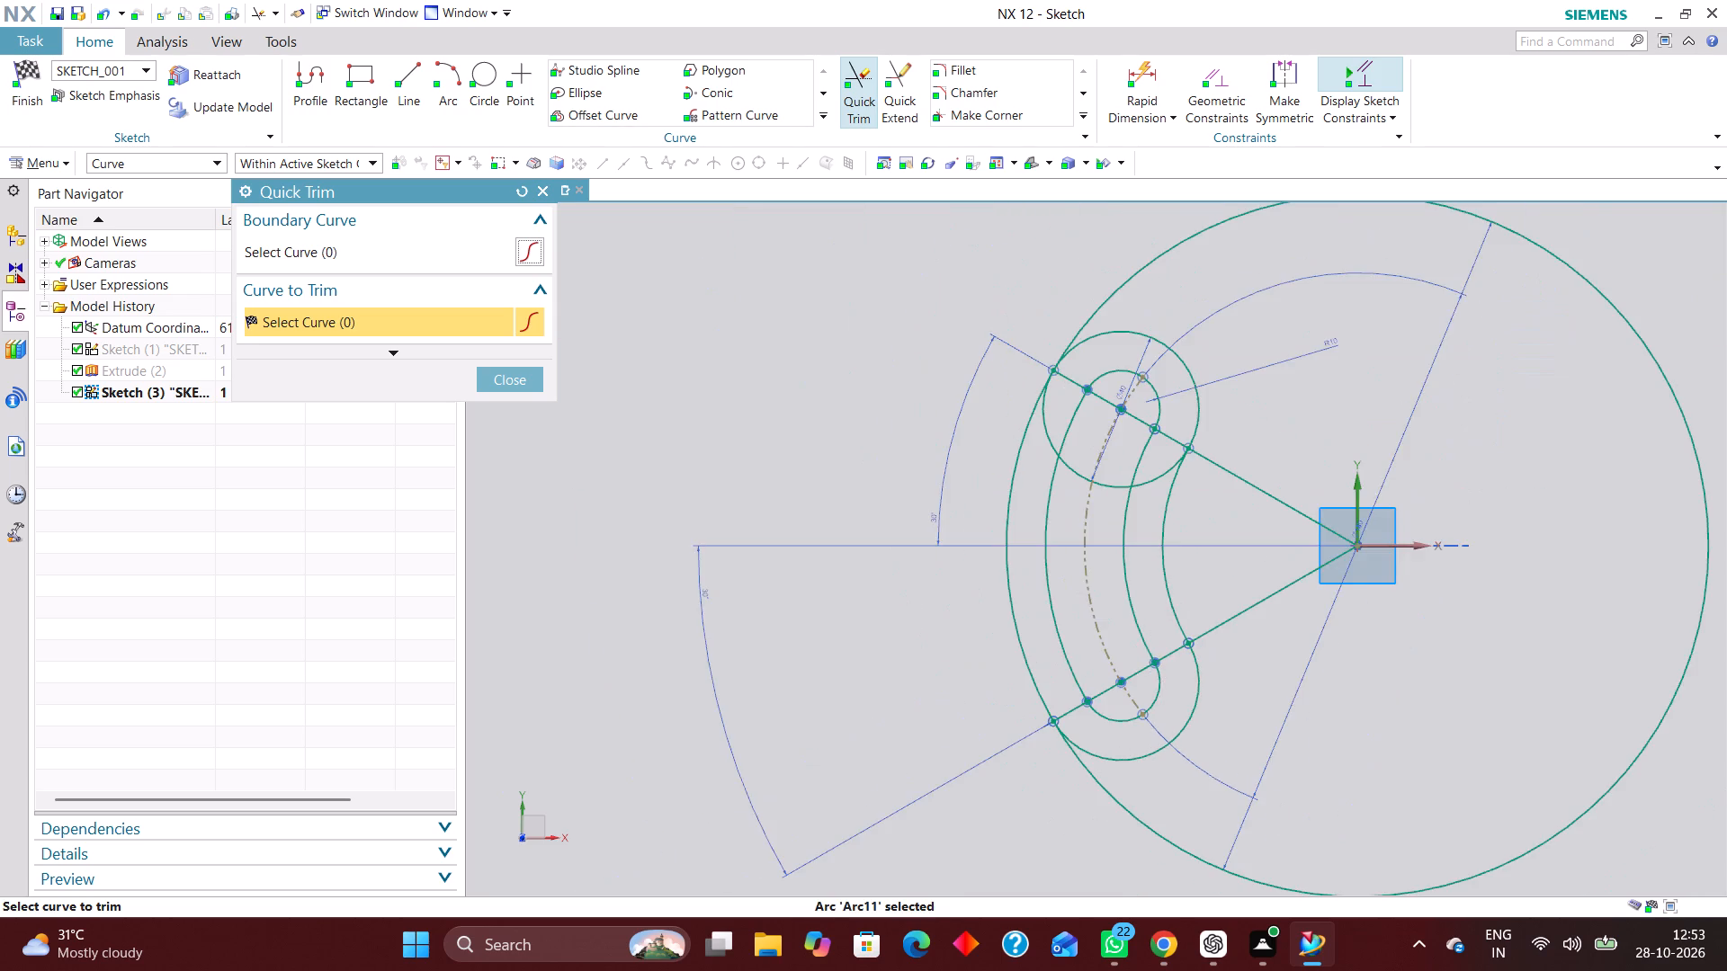
pyautogui.scroll(3, 1176, 424)
pyautogui.click(1153, 510)
pyautogui.click(1049, 544)
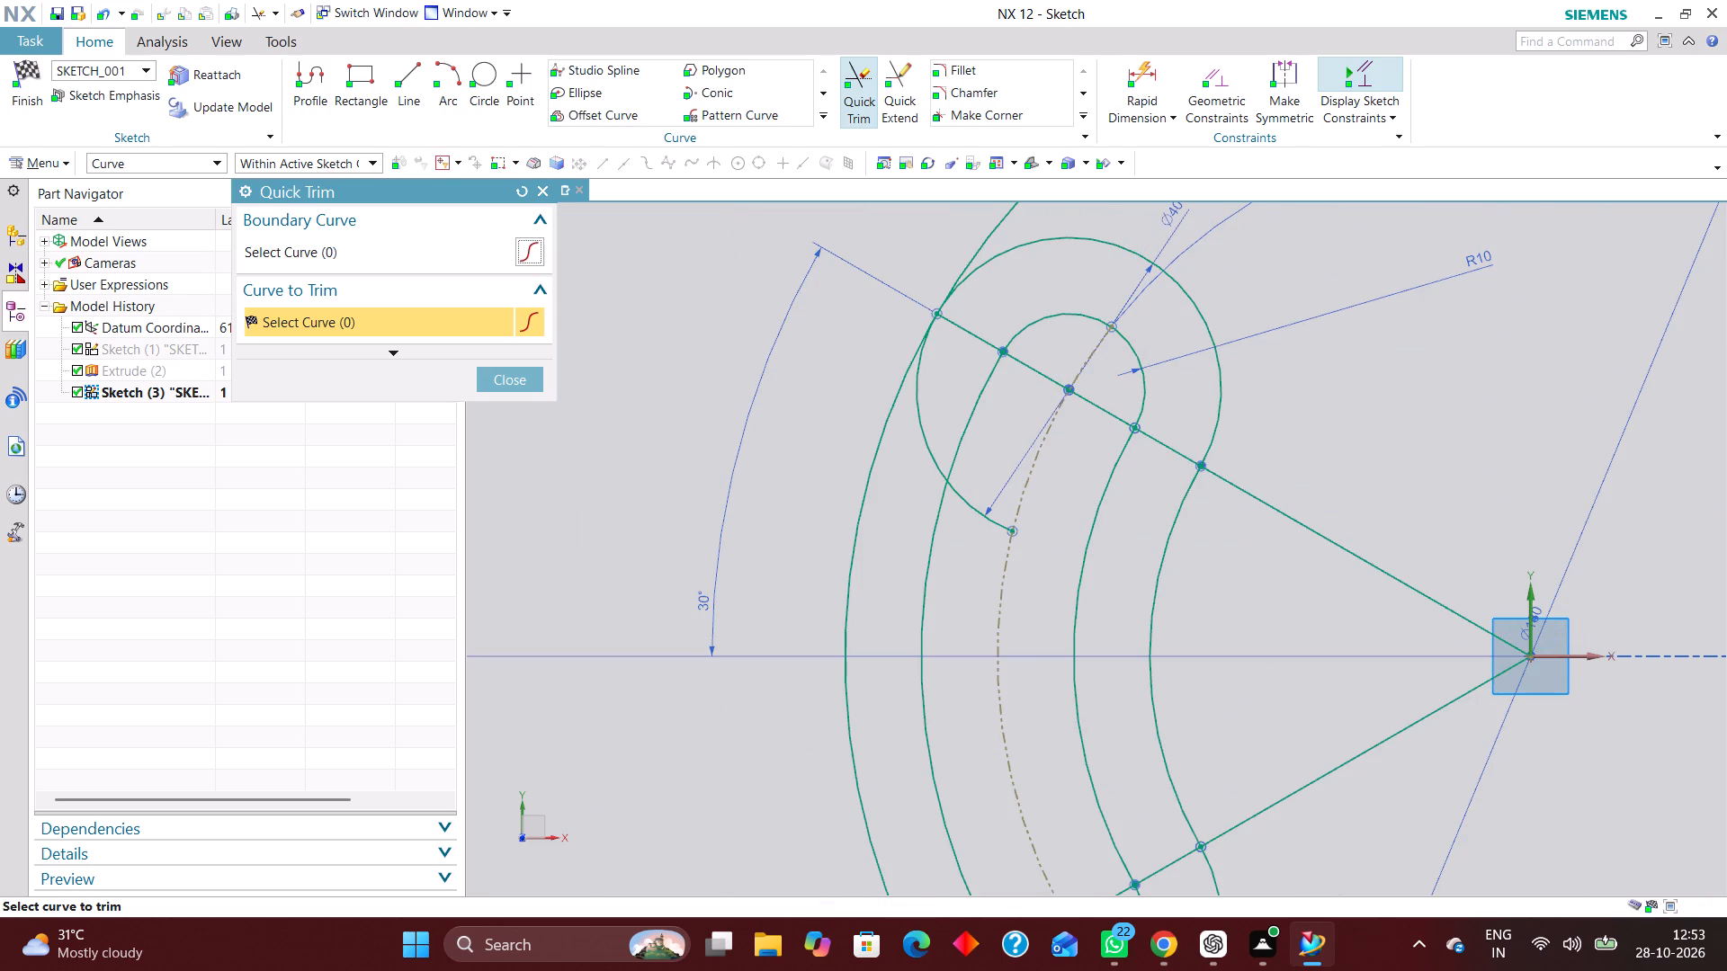
pyautogui.click(979, 513)
pyautogui.click(931, 449)
pyautogui.click(897, 530)
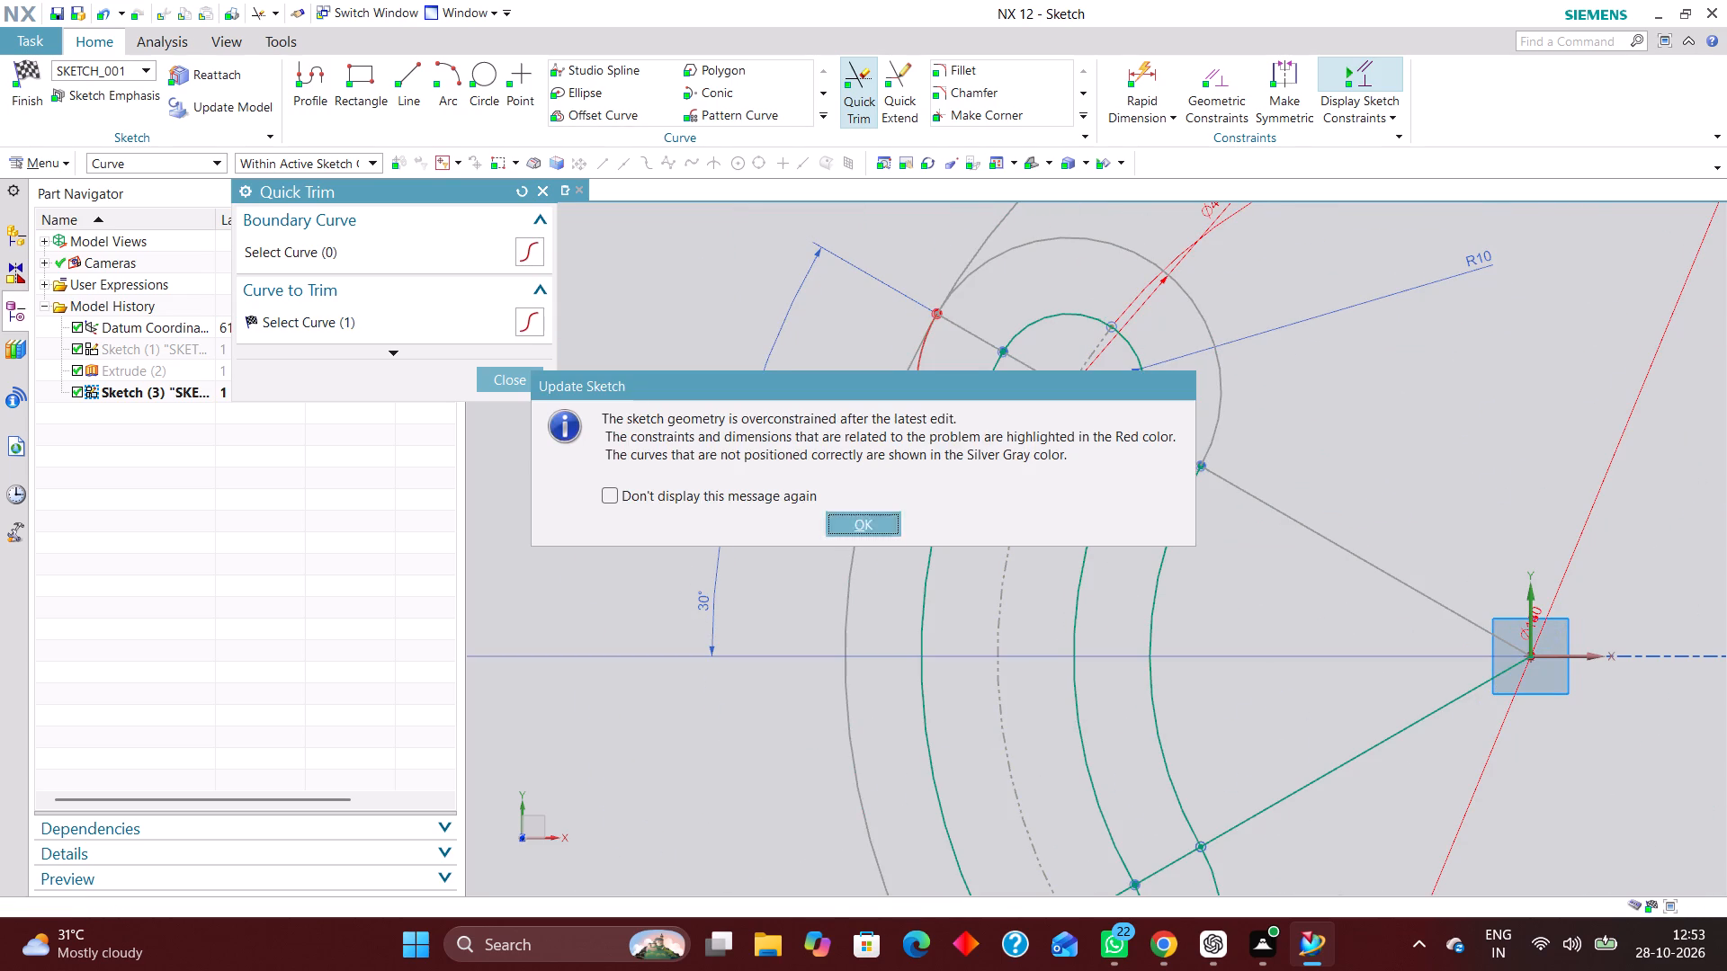
pyautogui.click(530, 382)
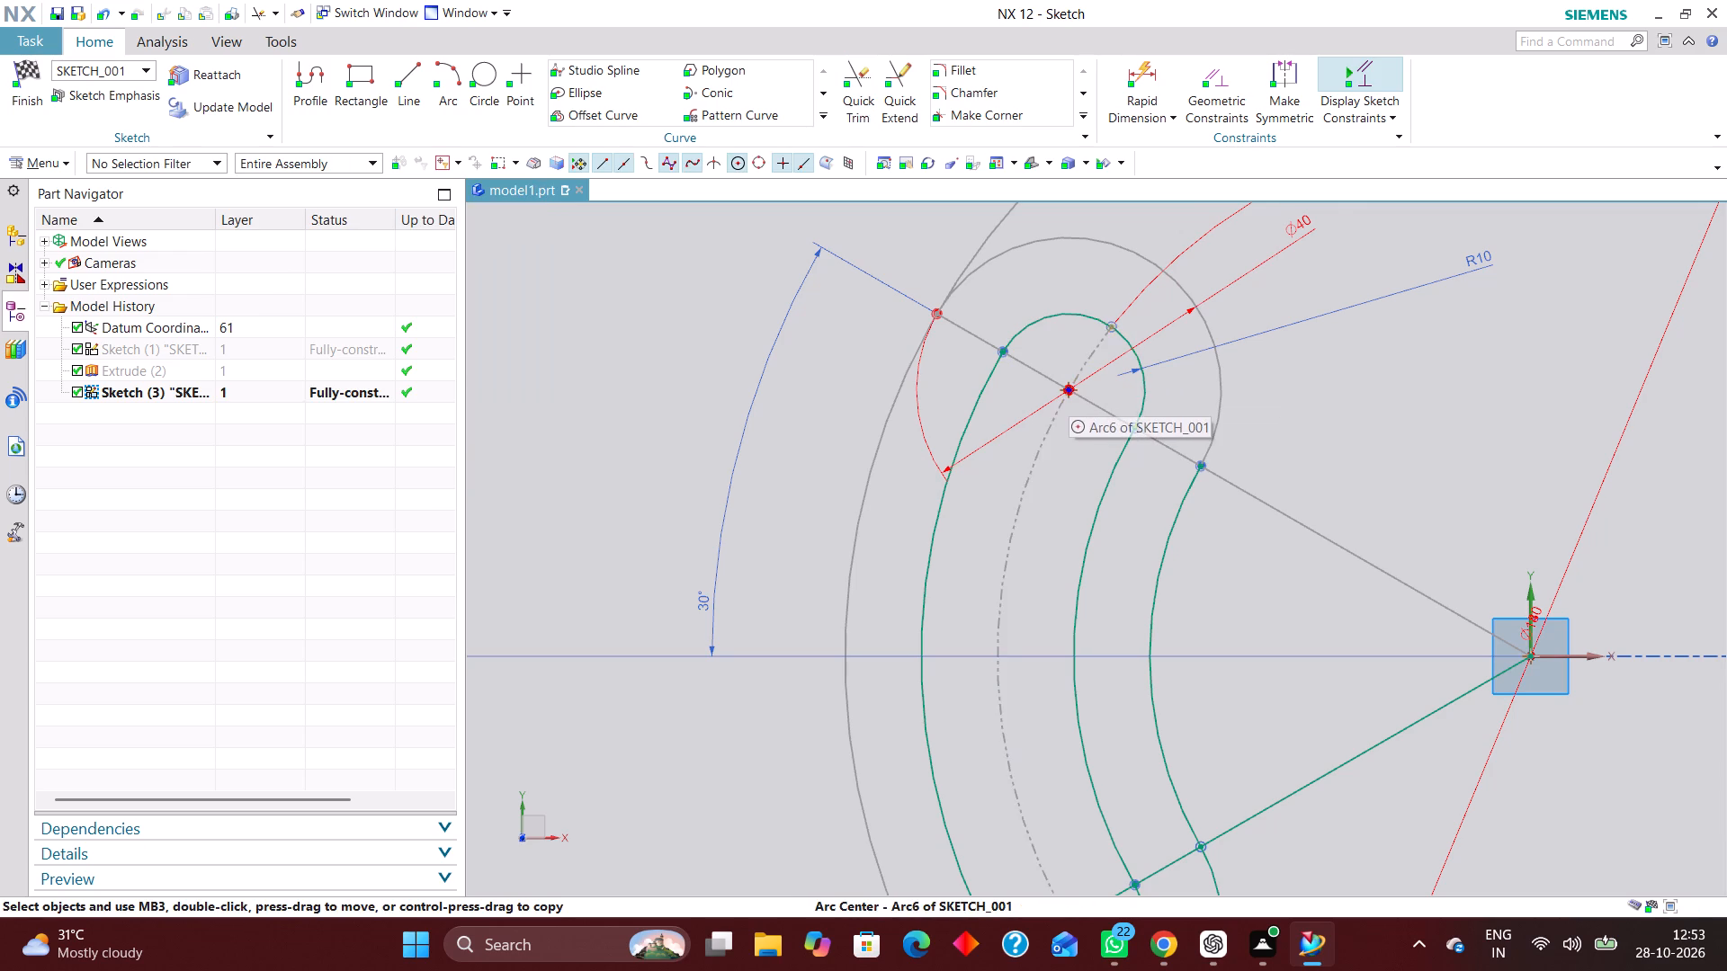
# Delete the conflicting constraint at the centre point of the upper slot-end arcs.
pyautogui.scroll(11, 1066, 391)
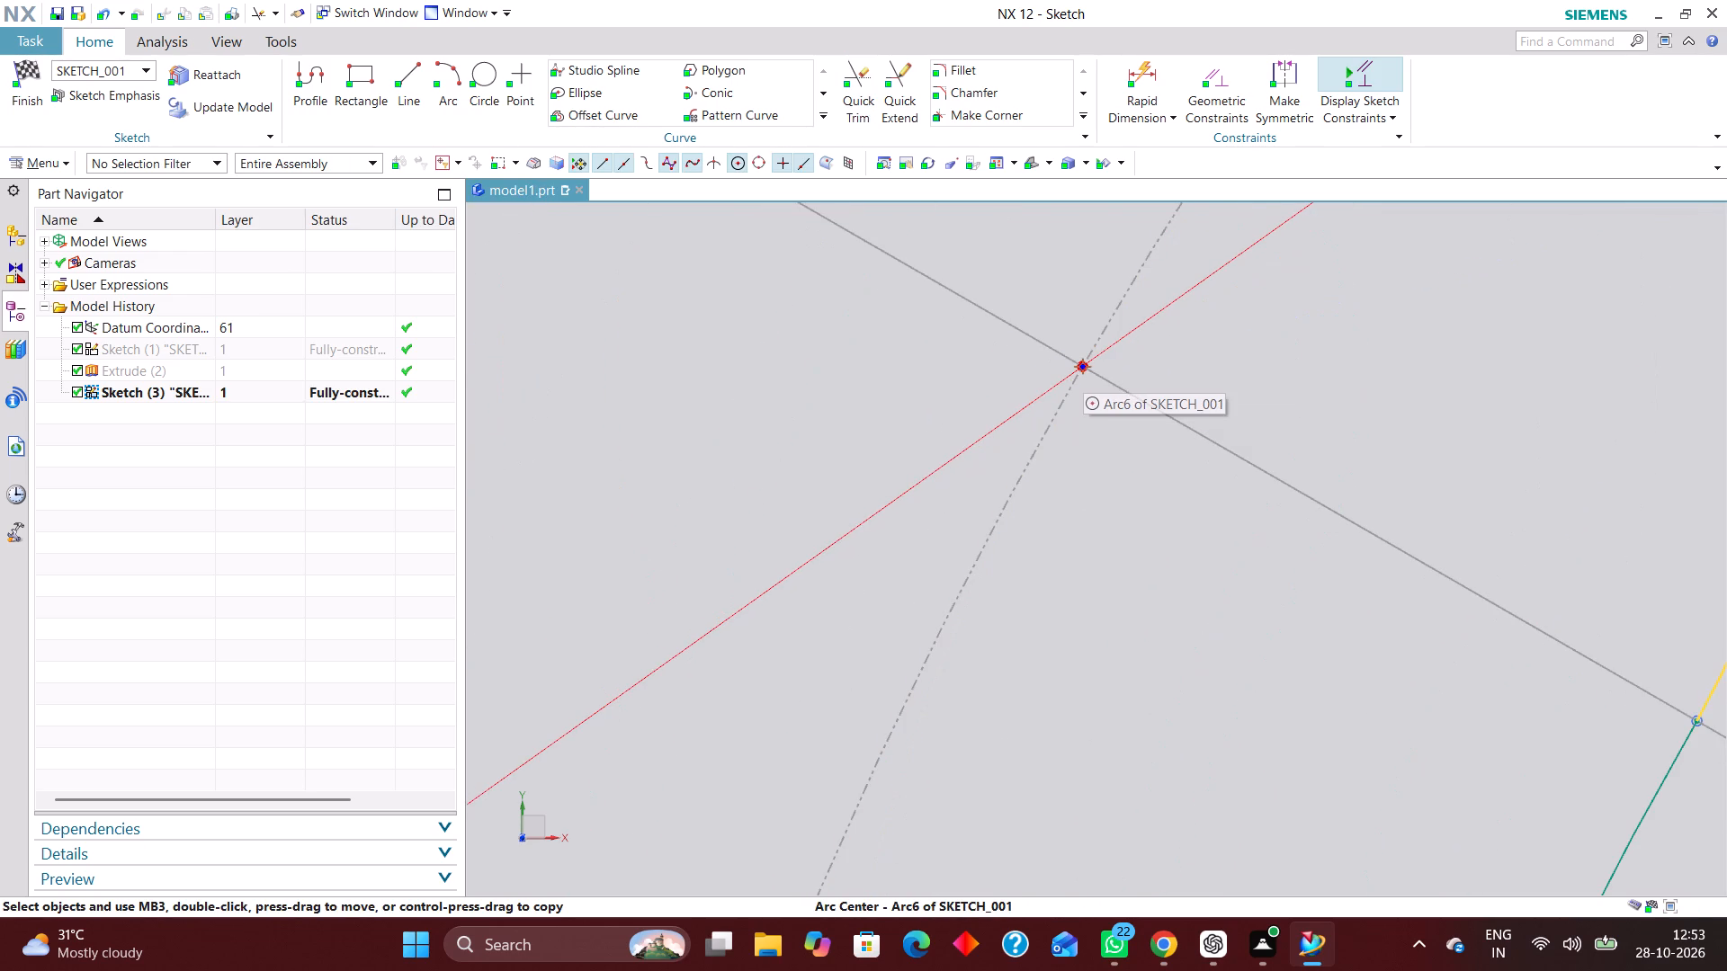
pyautogui.rightClick(1083, 370)
pyautogui.click(1100, 346)
pyautogui.scroll(-10, 1076, 388)
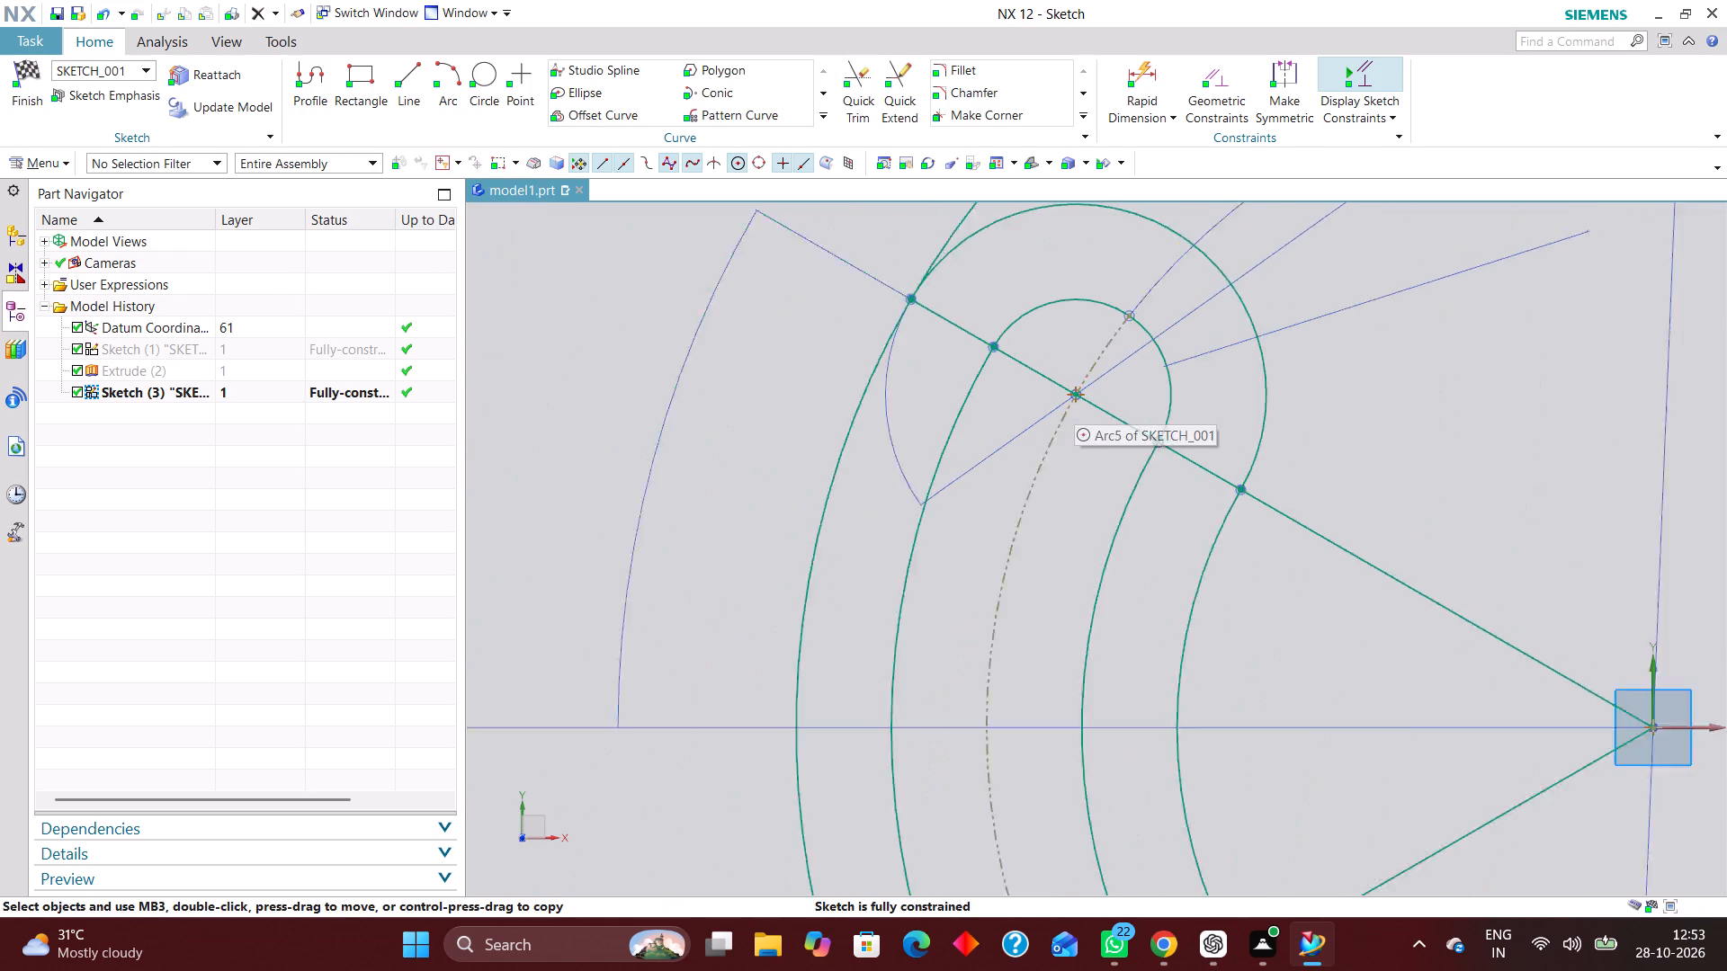
# Trim the large outer circle with Quick Trim, keeping only its arc between the two Ø40 end arcs.
pyautogui.scroll(-2, 1075, 405)
pyautogui.scroll(-2, 1097, 507)
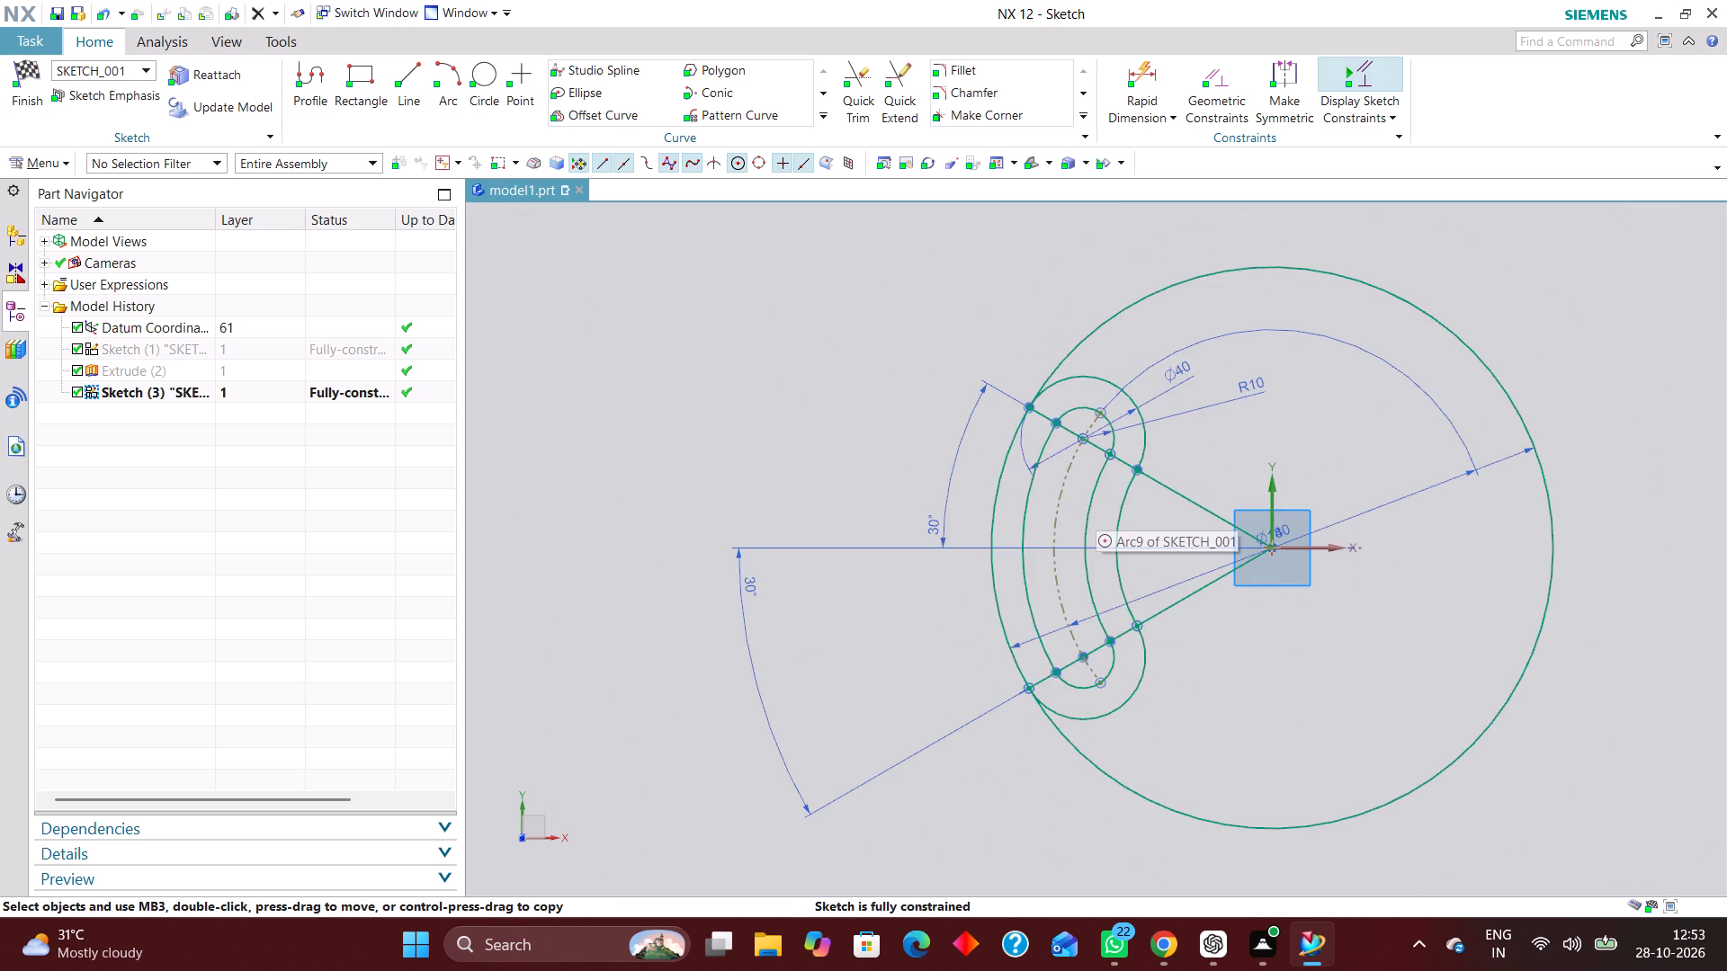
pyautogui.scroll(2, 1374, 627)
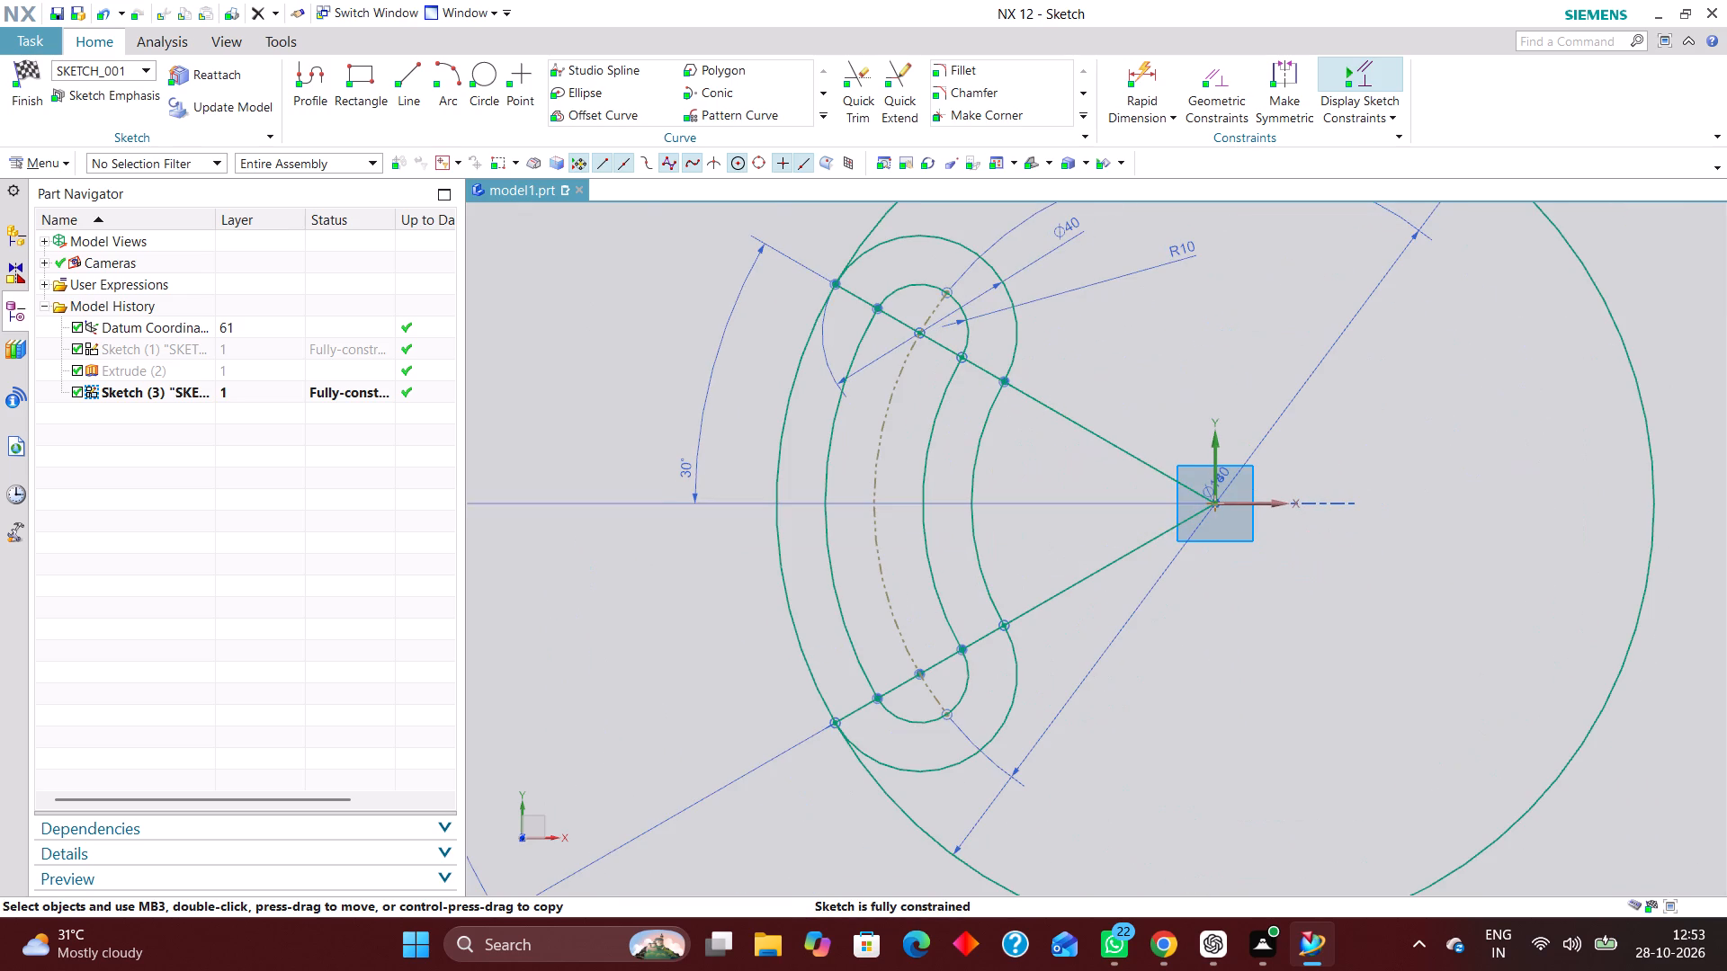
pyautogui.scroll(-2, 1118, 619)
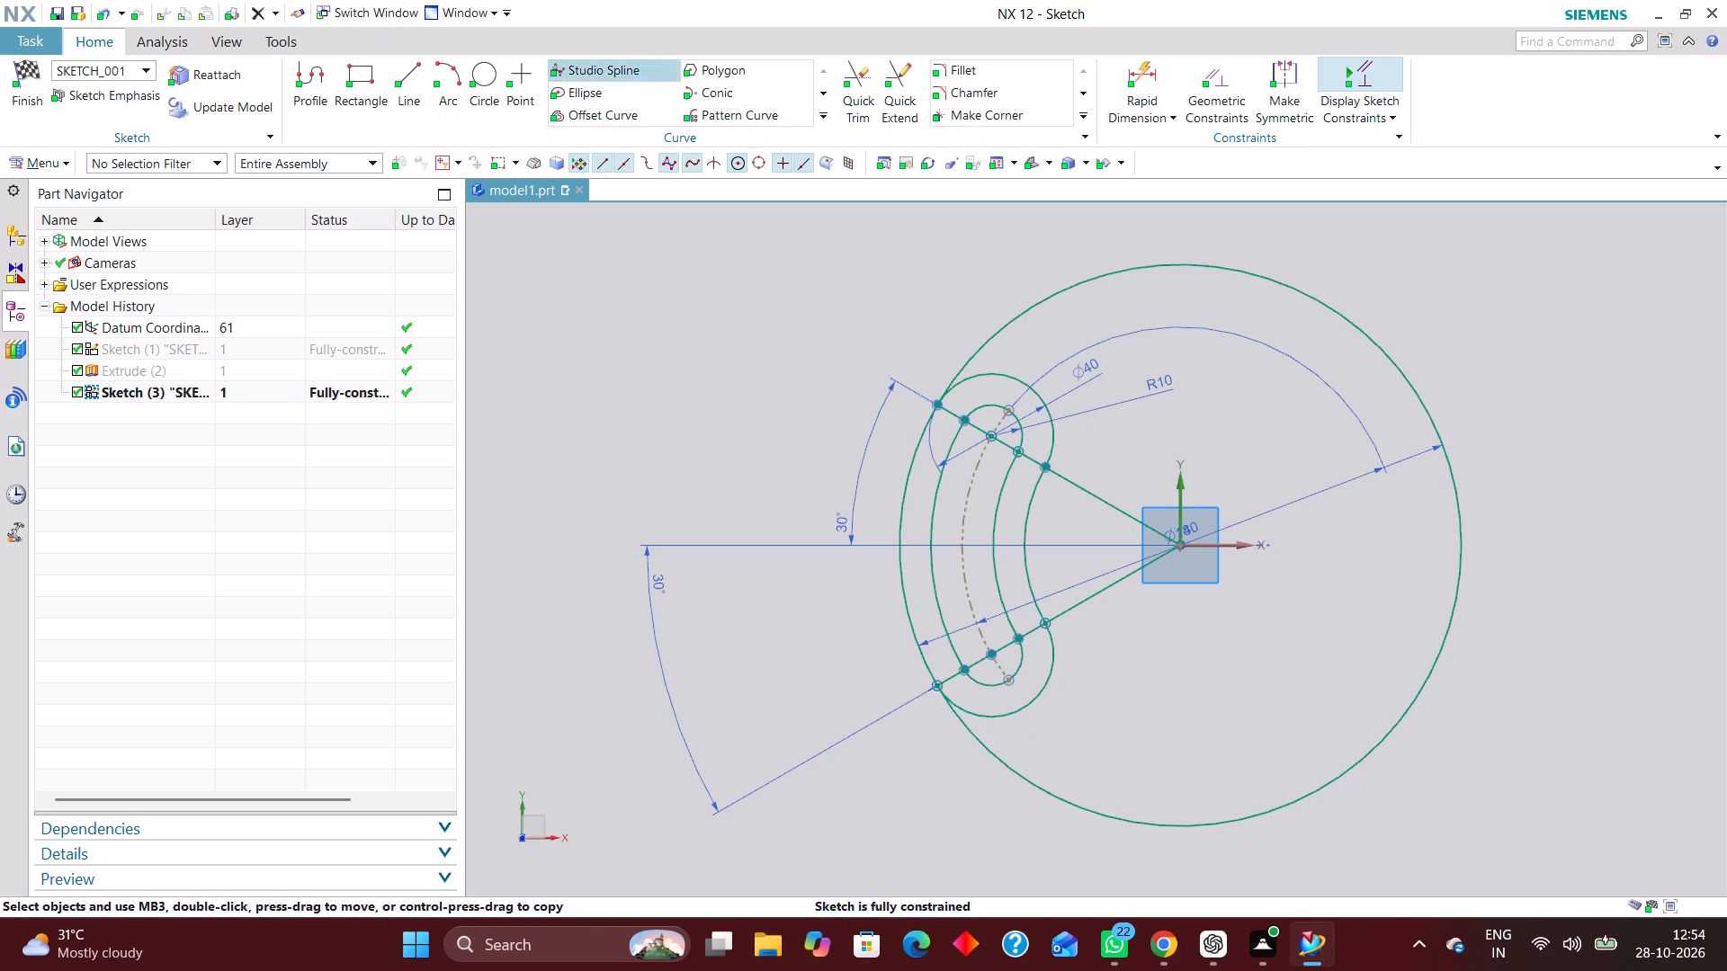
pyautogui.click(859, 88)
pyautogui.click(1131, 270)
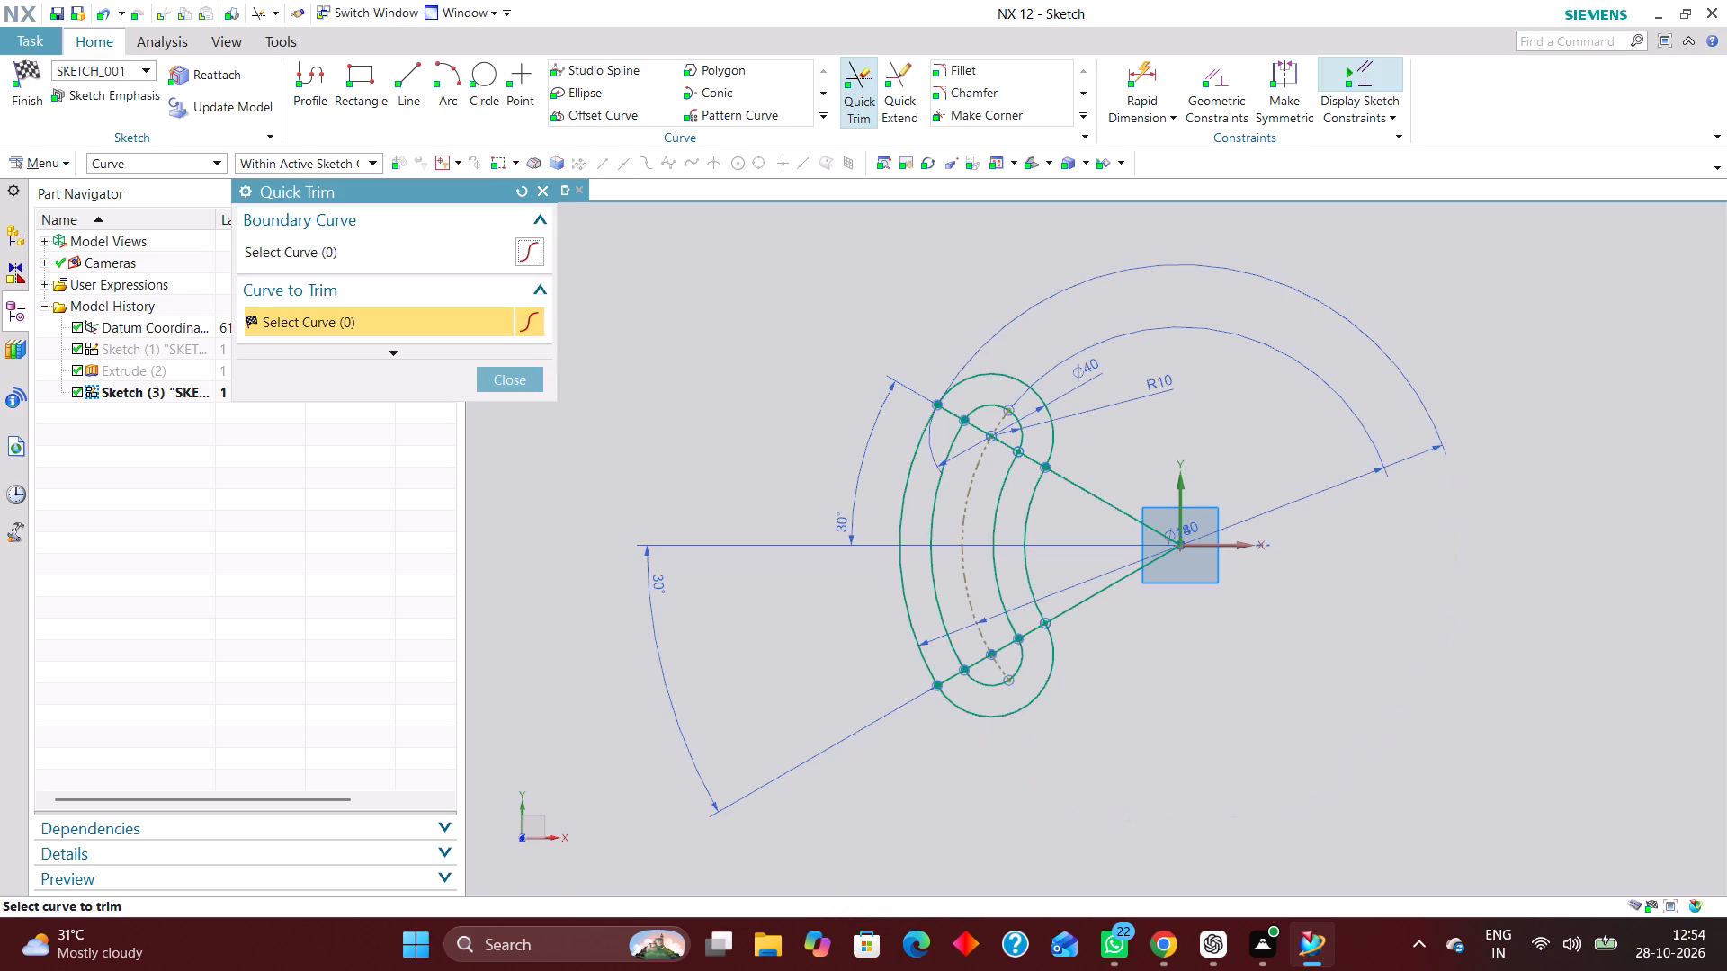
# Close Quick Trim, show the hidden base plate extrusion and finish the curved slot sketch.
pyautogui.click(541, 384)
pyautogui.click(259, 386)
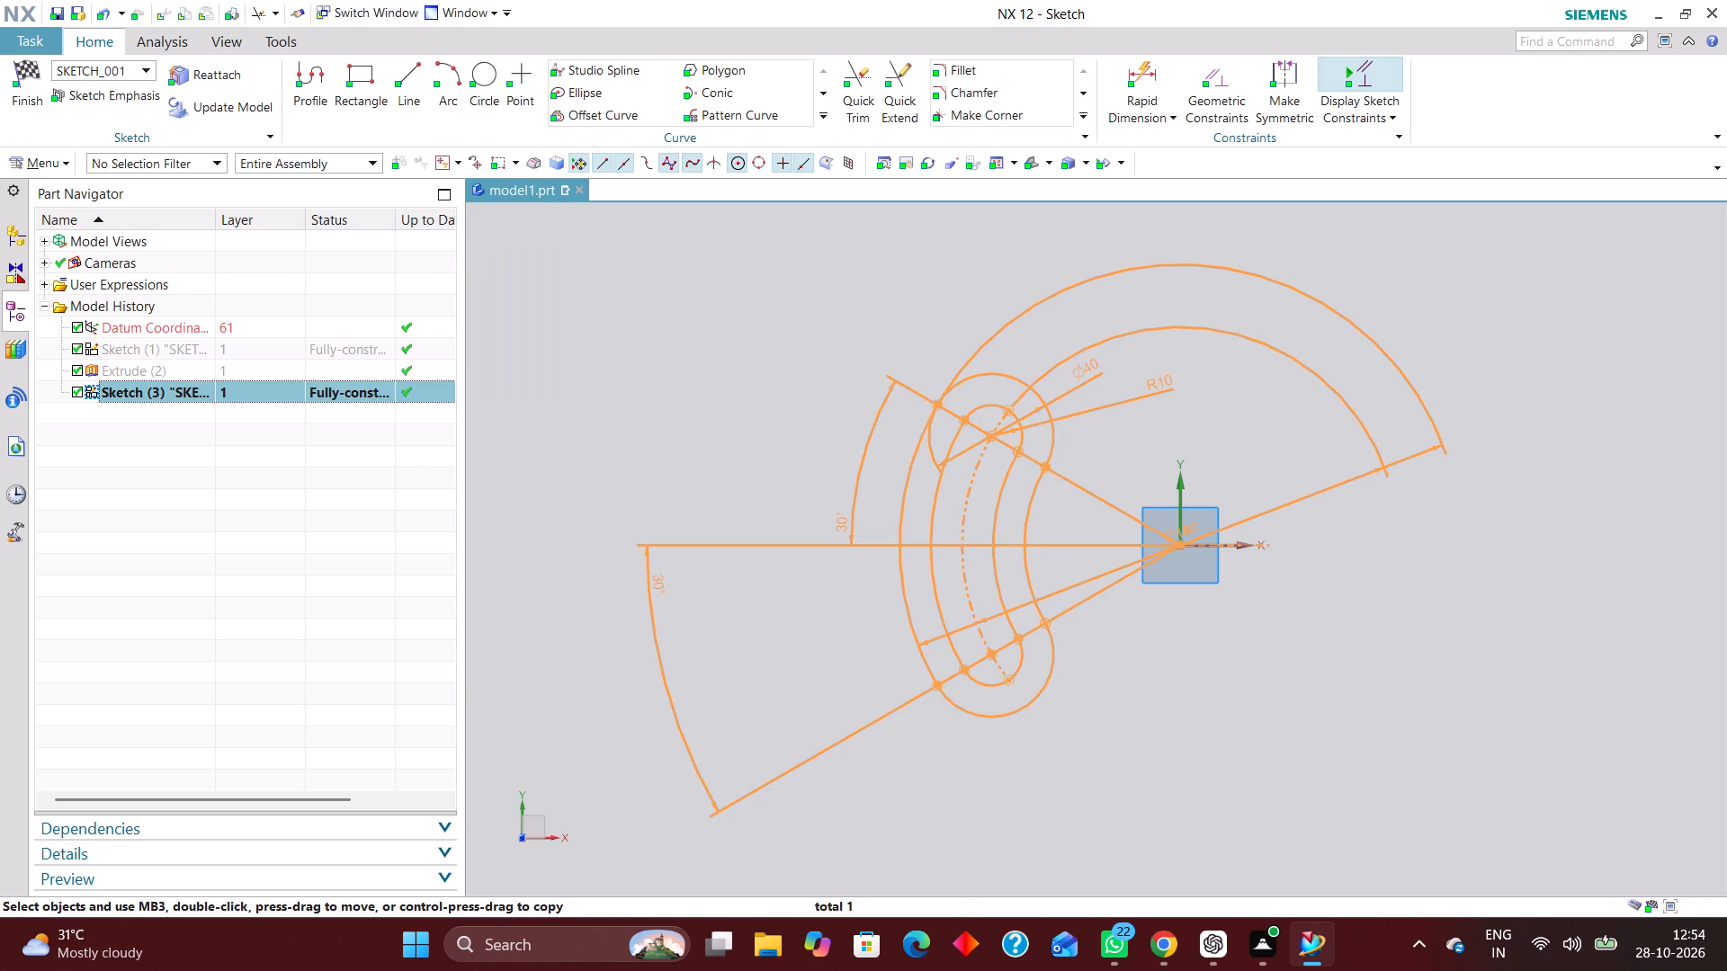
pyautogui.click(726, 376)
pyautogui.rightClick(261, 370)
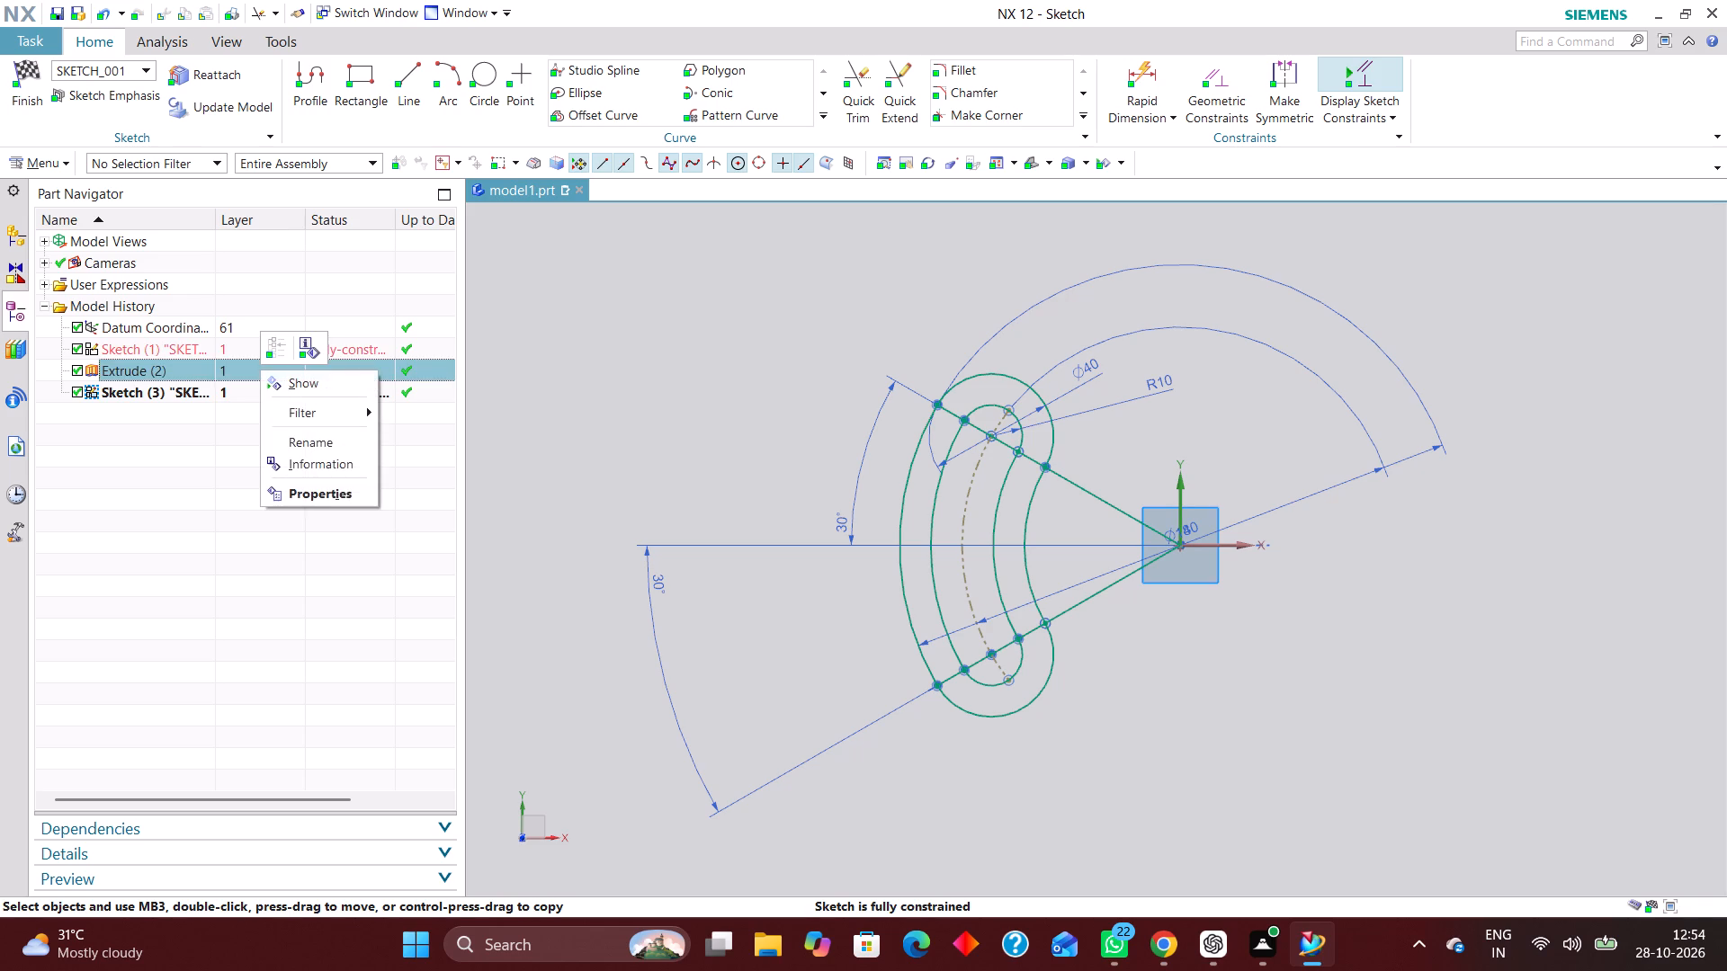
pyautogui.click(340, 379)
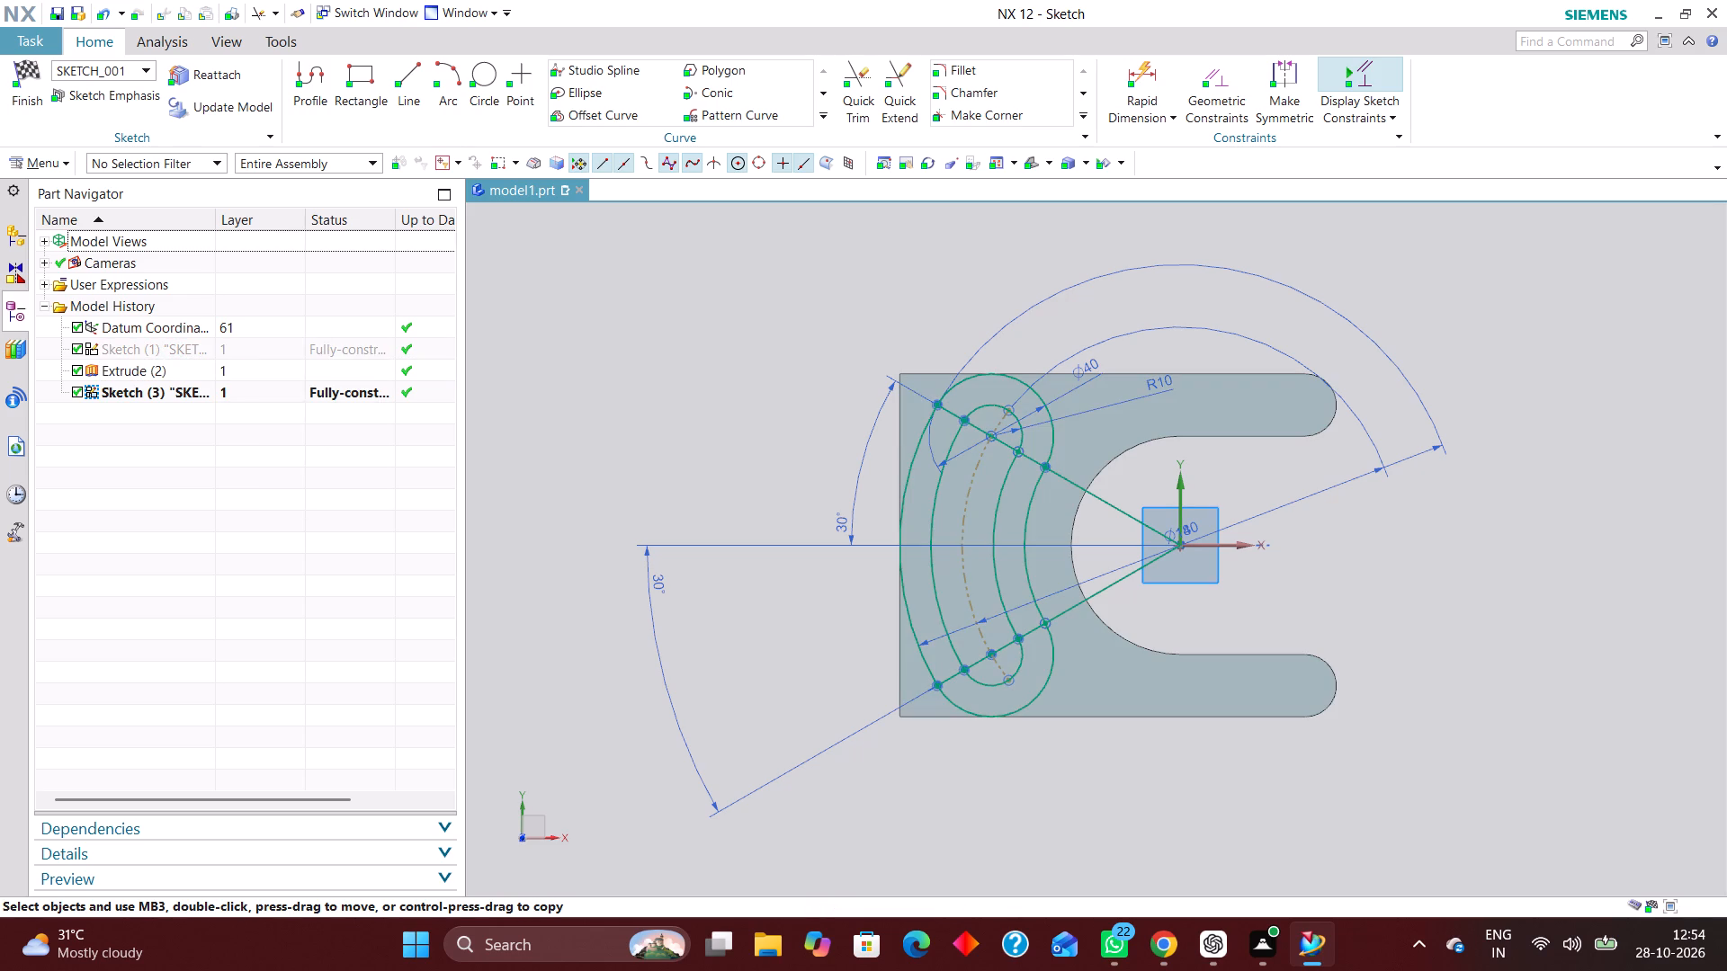
pyautogui.click(25, 67)
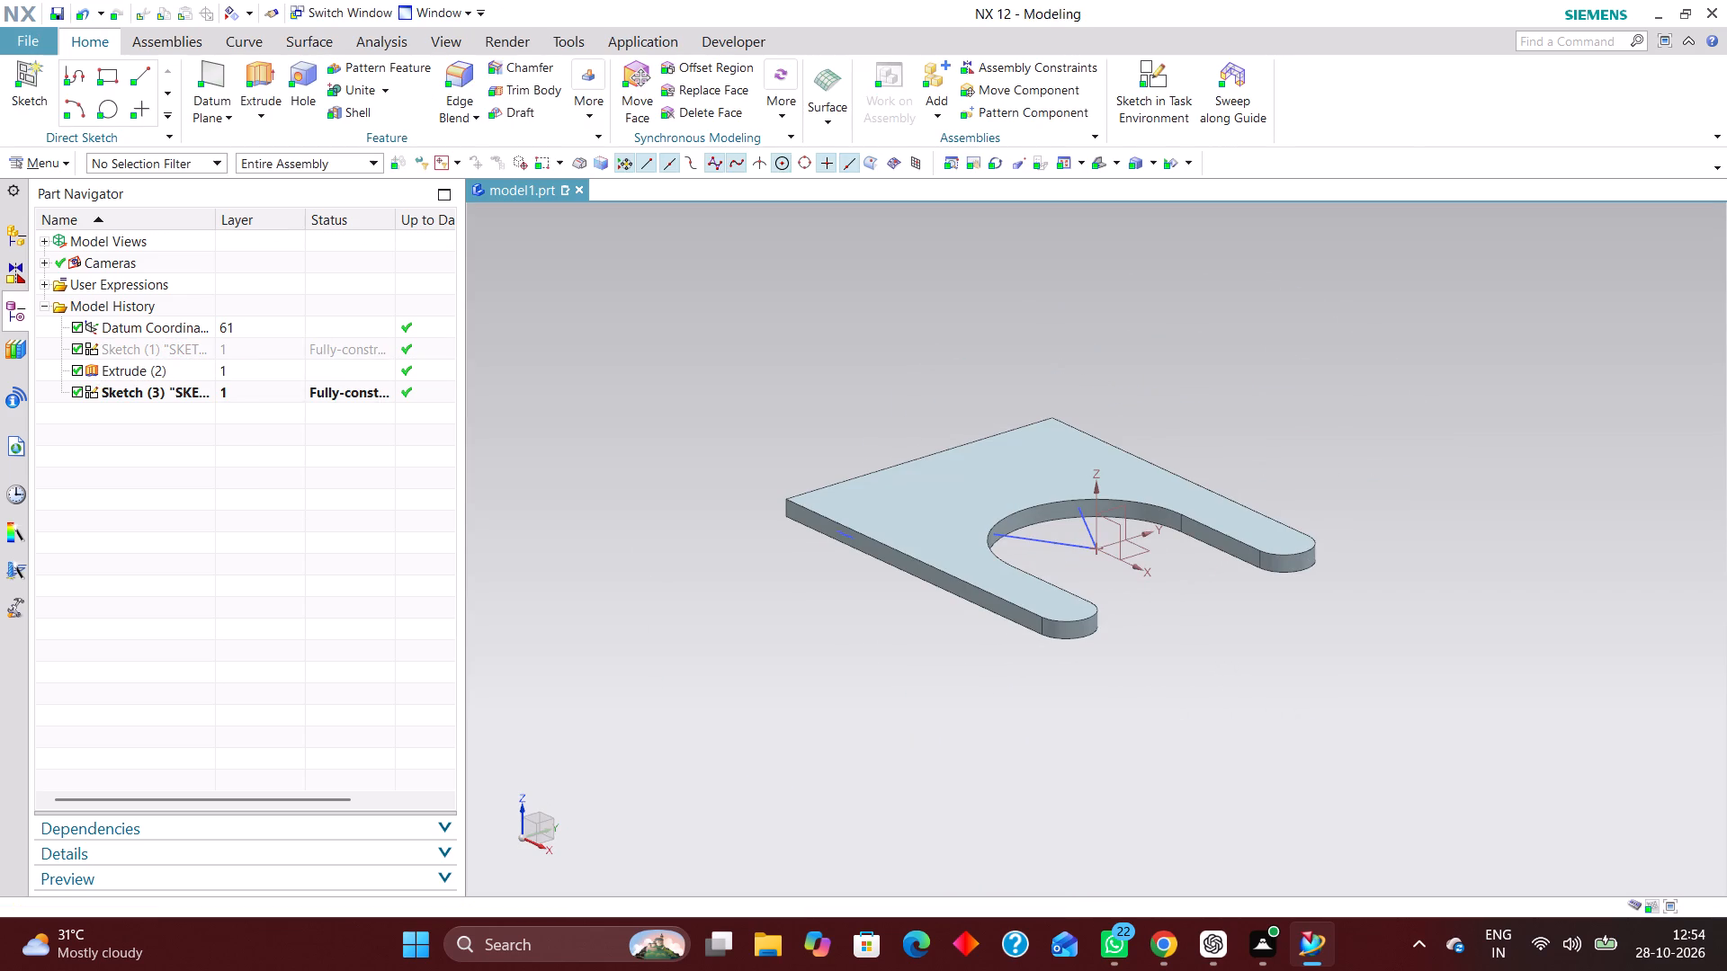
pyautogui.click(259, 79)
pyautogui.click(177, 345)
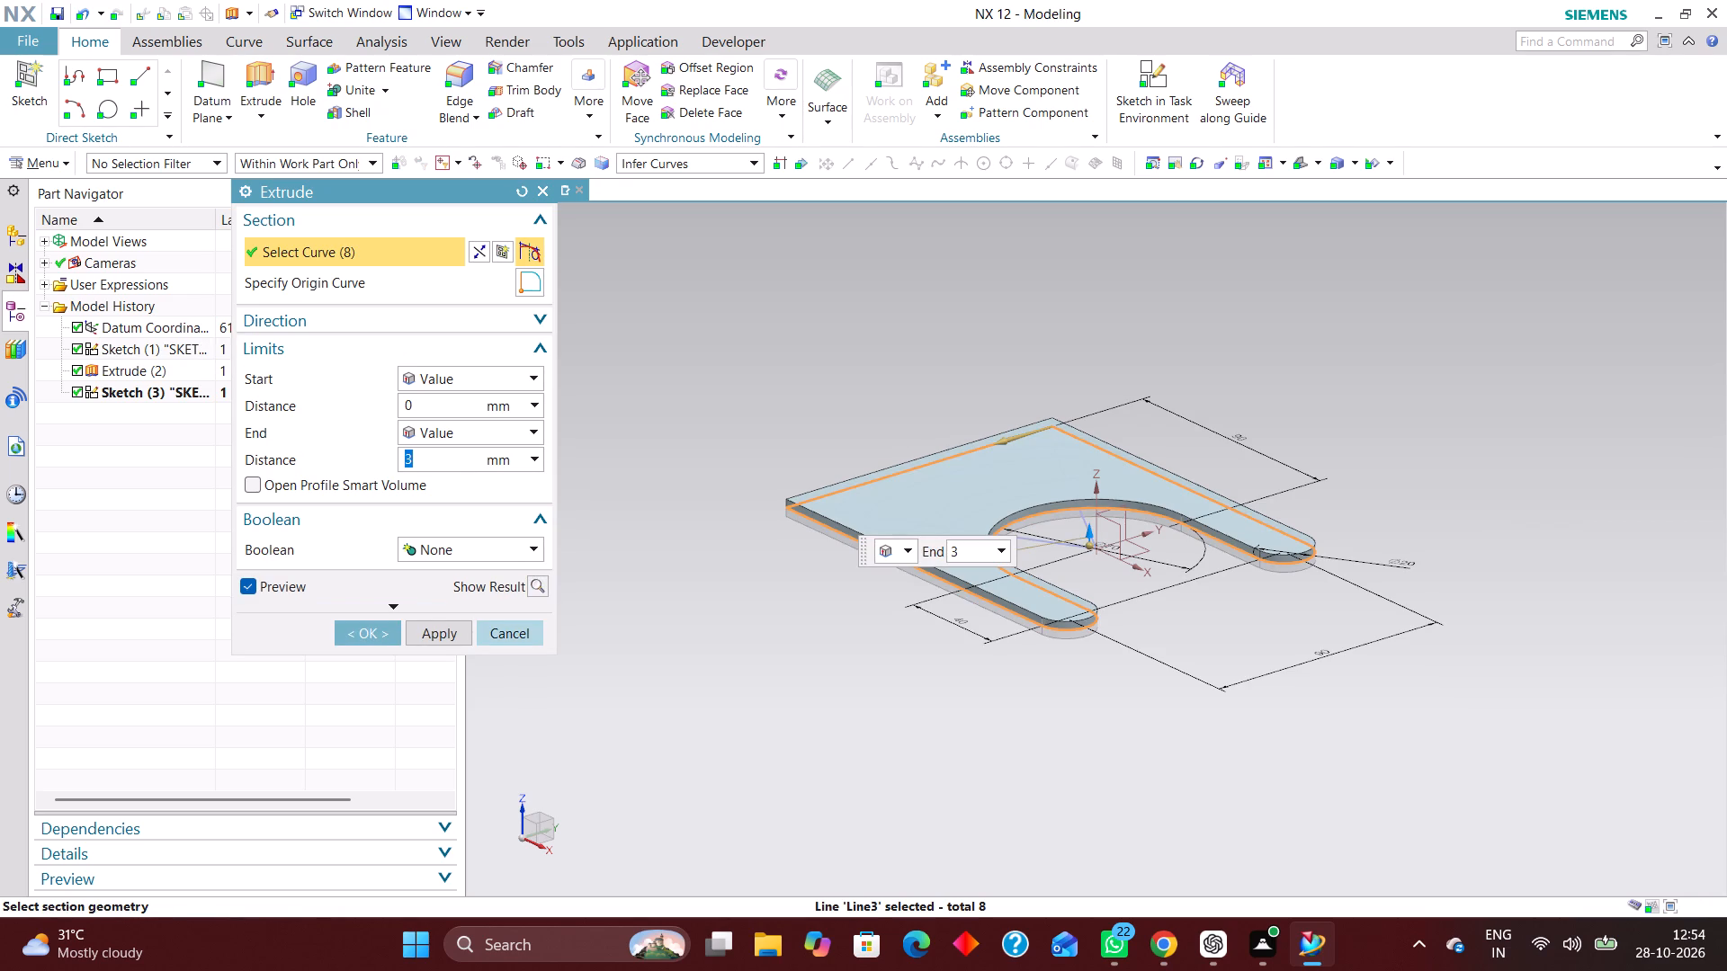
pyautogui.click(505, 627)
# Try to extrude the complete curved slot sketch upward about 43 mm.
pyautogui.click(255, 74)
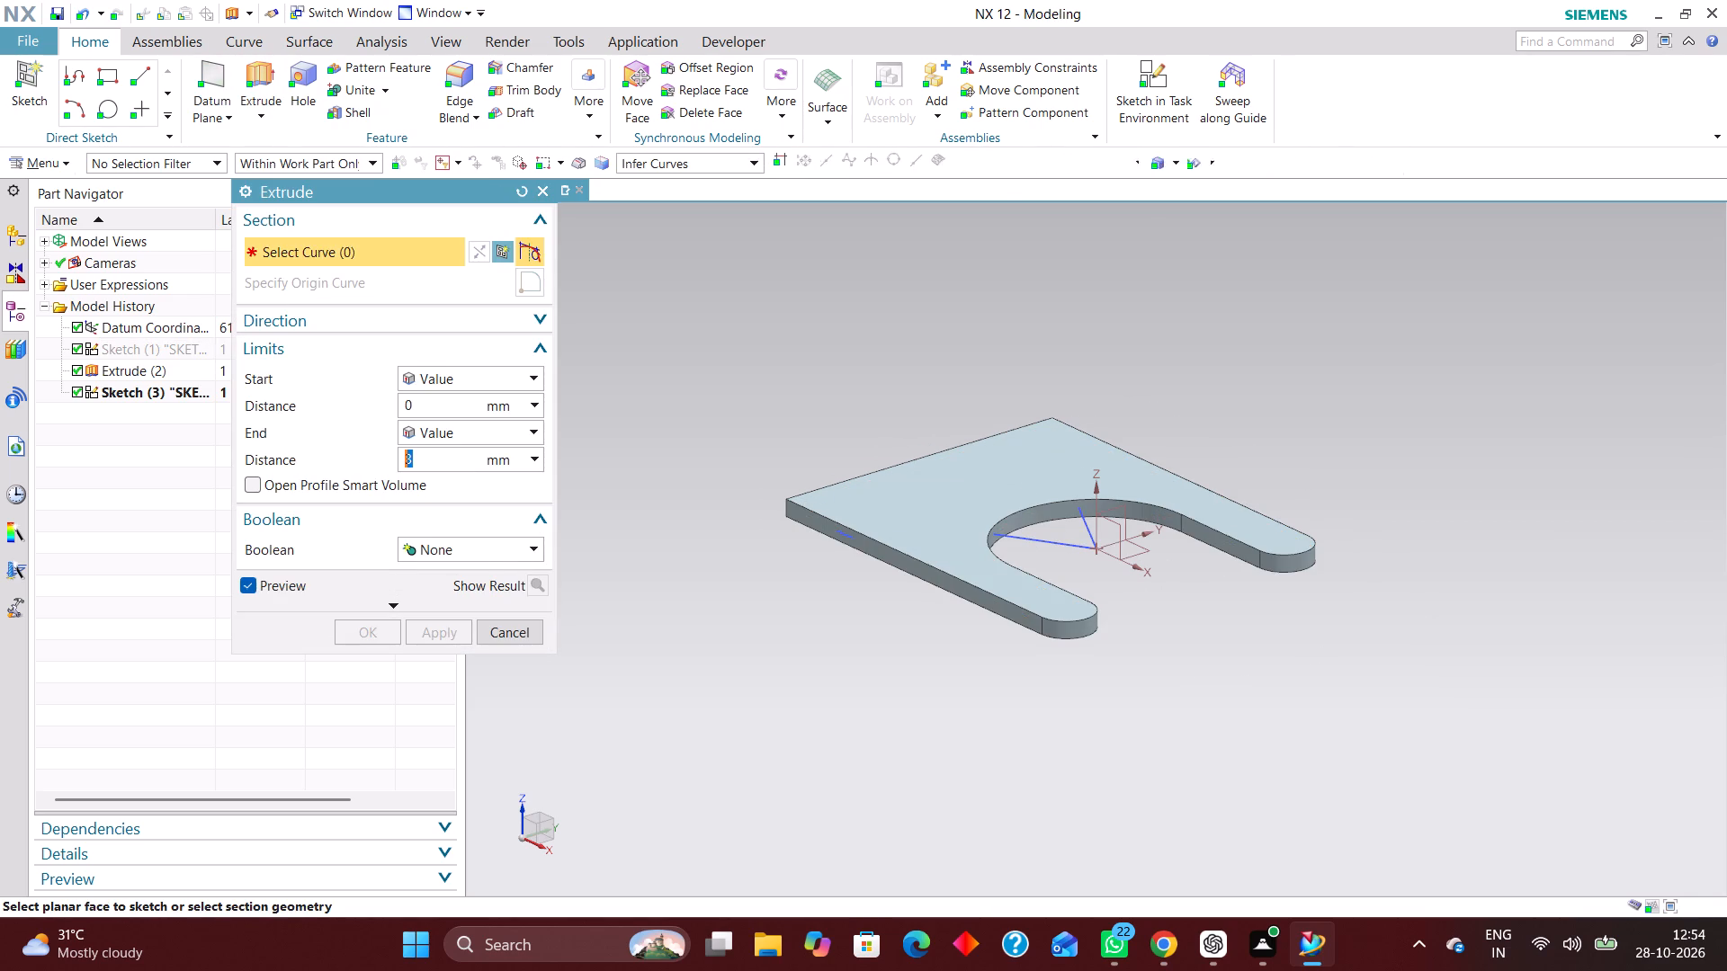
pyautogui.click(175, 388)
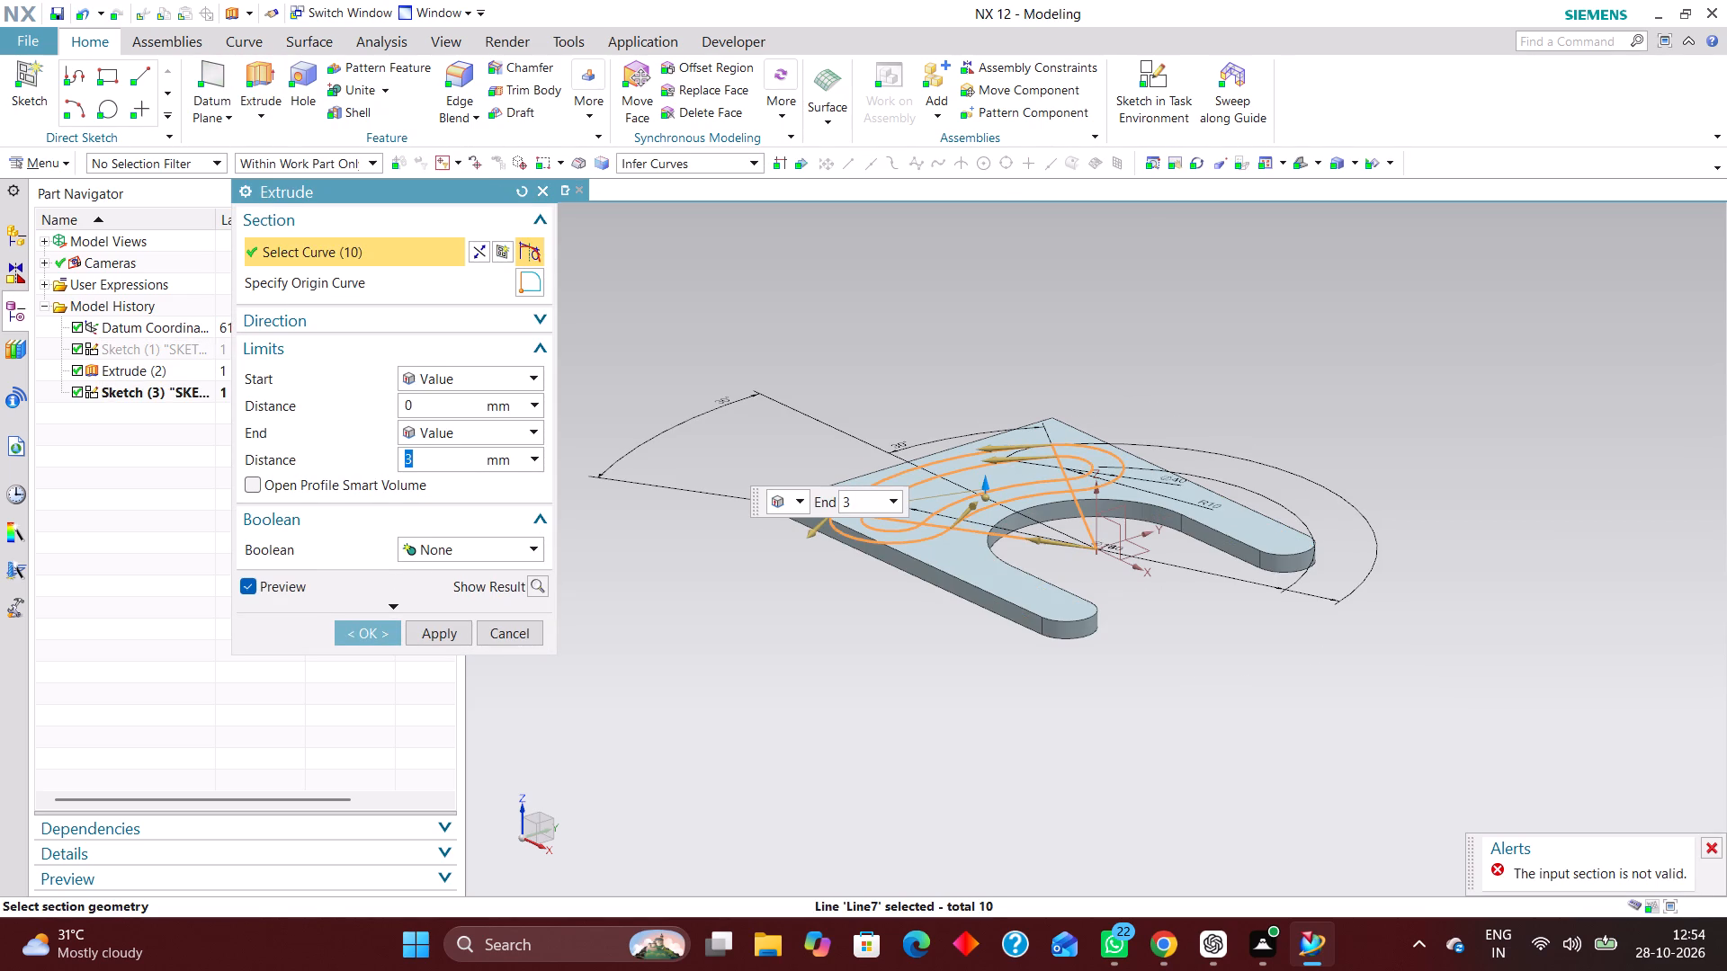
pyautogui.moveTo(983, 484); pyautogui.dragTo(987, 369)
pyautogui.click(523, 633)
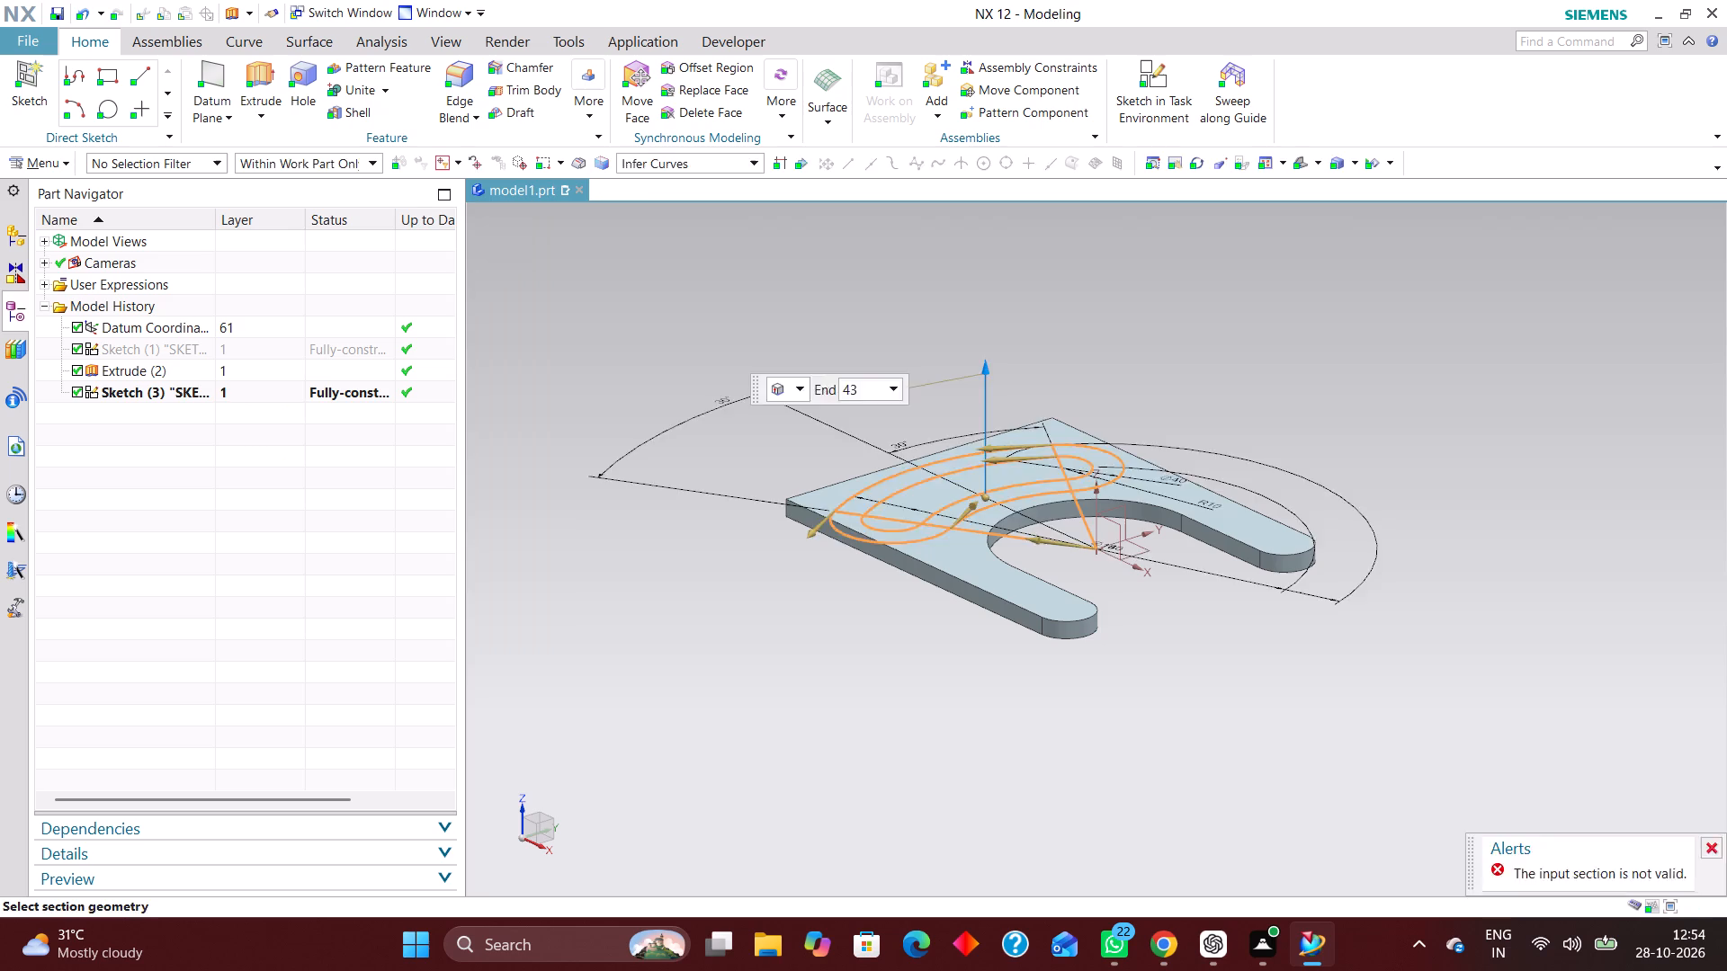
# Reopen the curved slot sketch with rollback and hide the base plate body.
pyautogui.click(259, 387)
pyautogui.rightClick(259, 386)
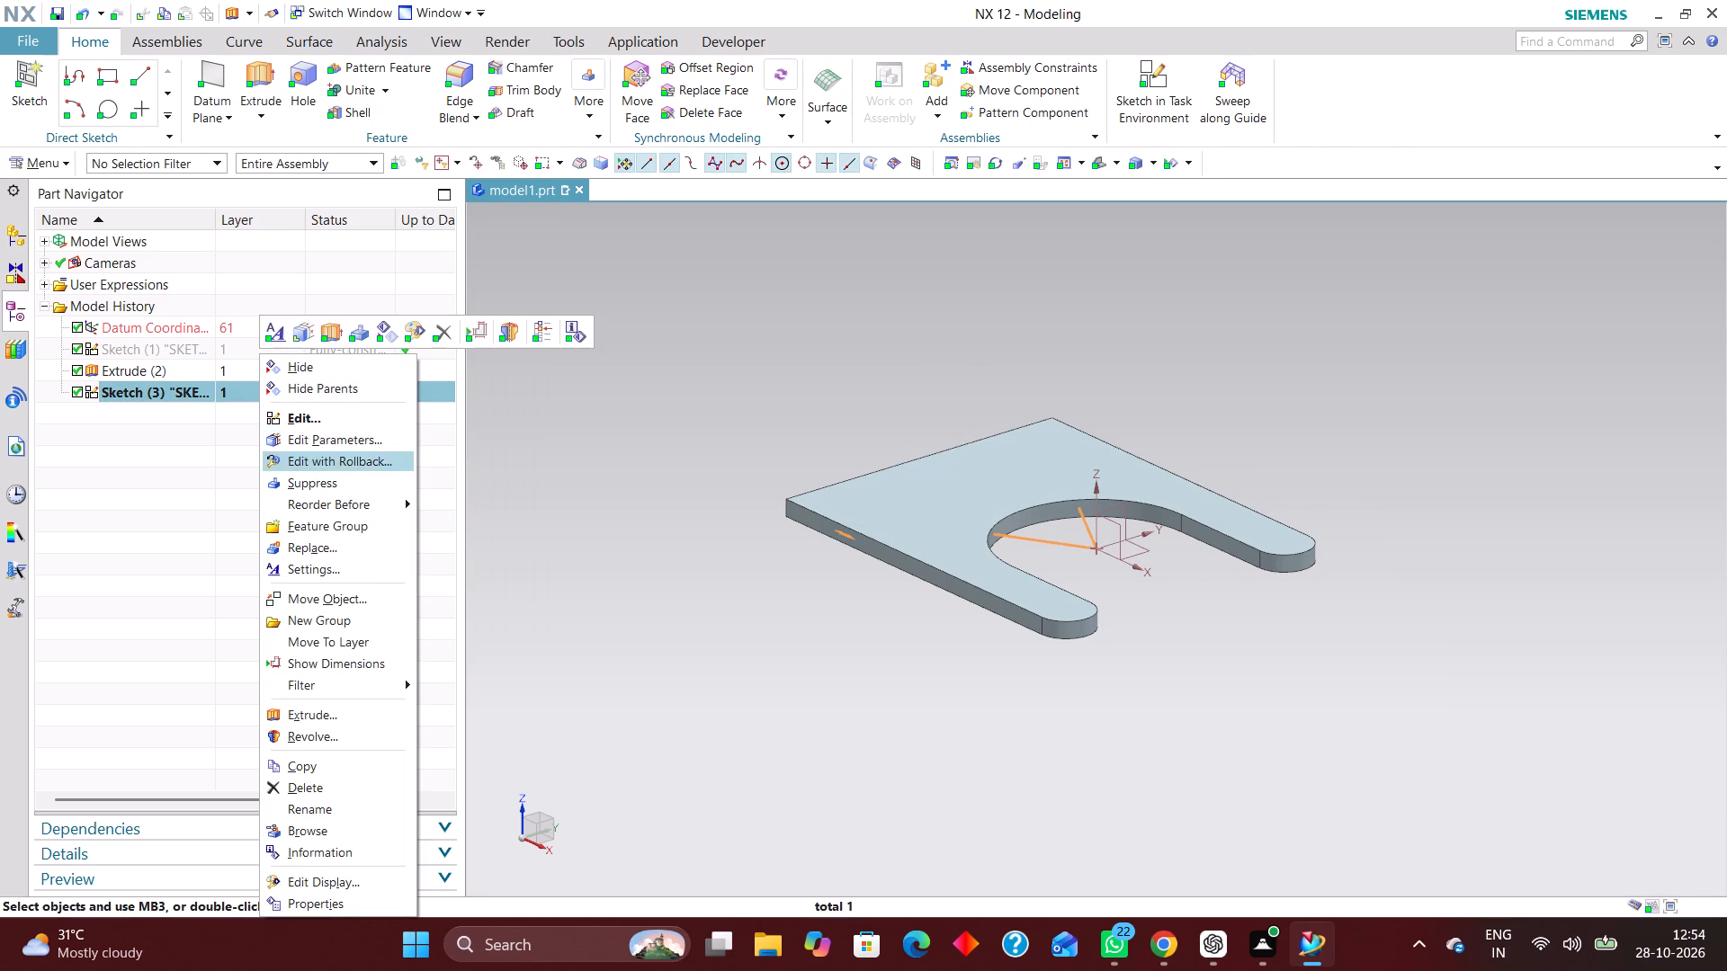
pyautogui.click(324, 456)
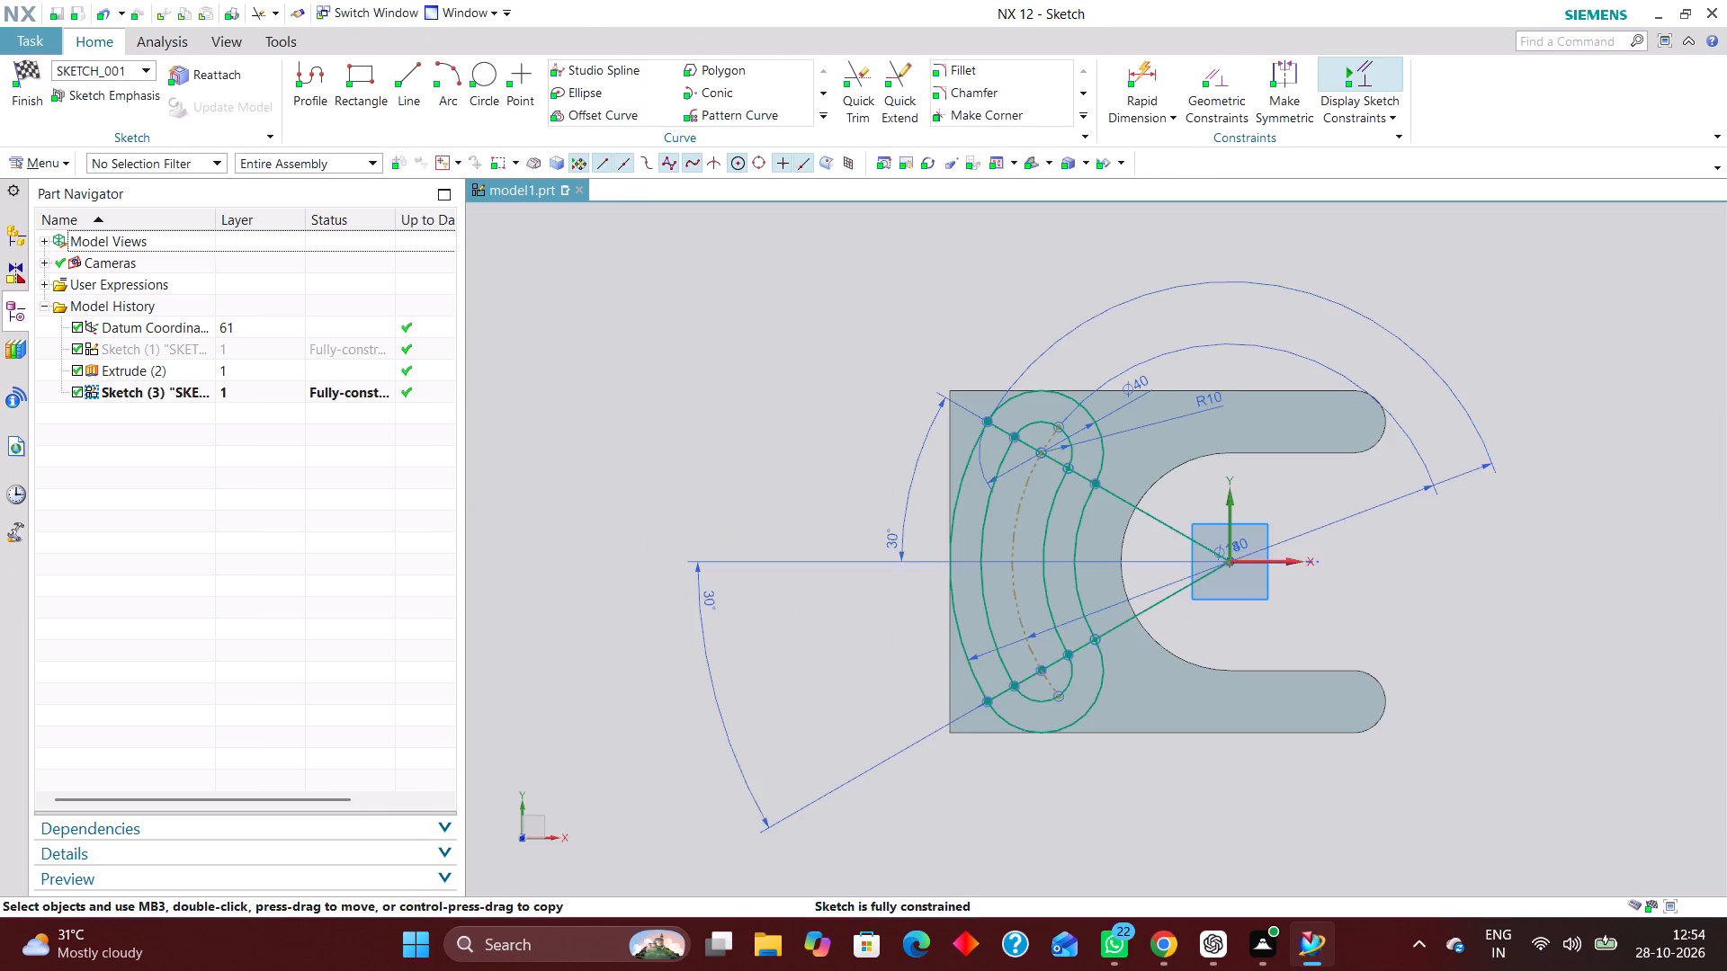
pyautogui.moveTo(1204, 422); pyautogui.dragTo(1203, 465, button='right')
# Convert the two inclined 30° lines running from the origin to reference lines and finish the sketch.
pyautogui.scroll(6, 1069, 566)
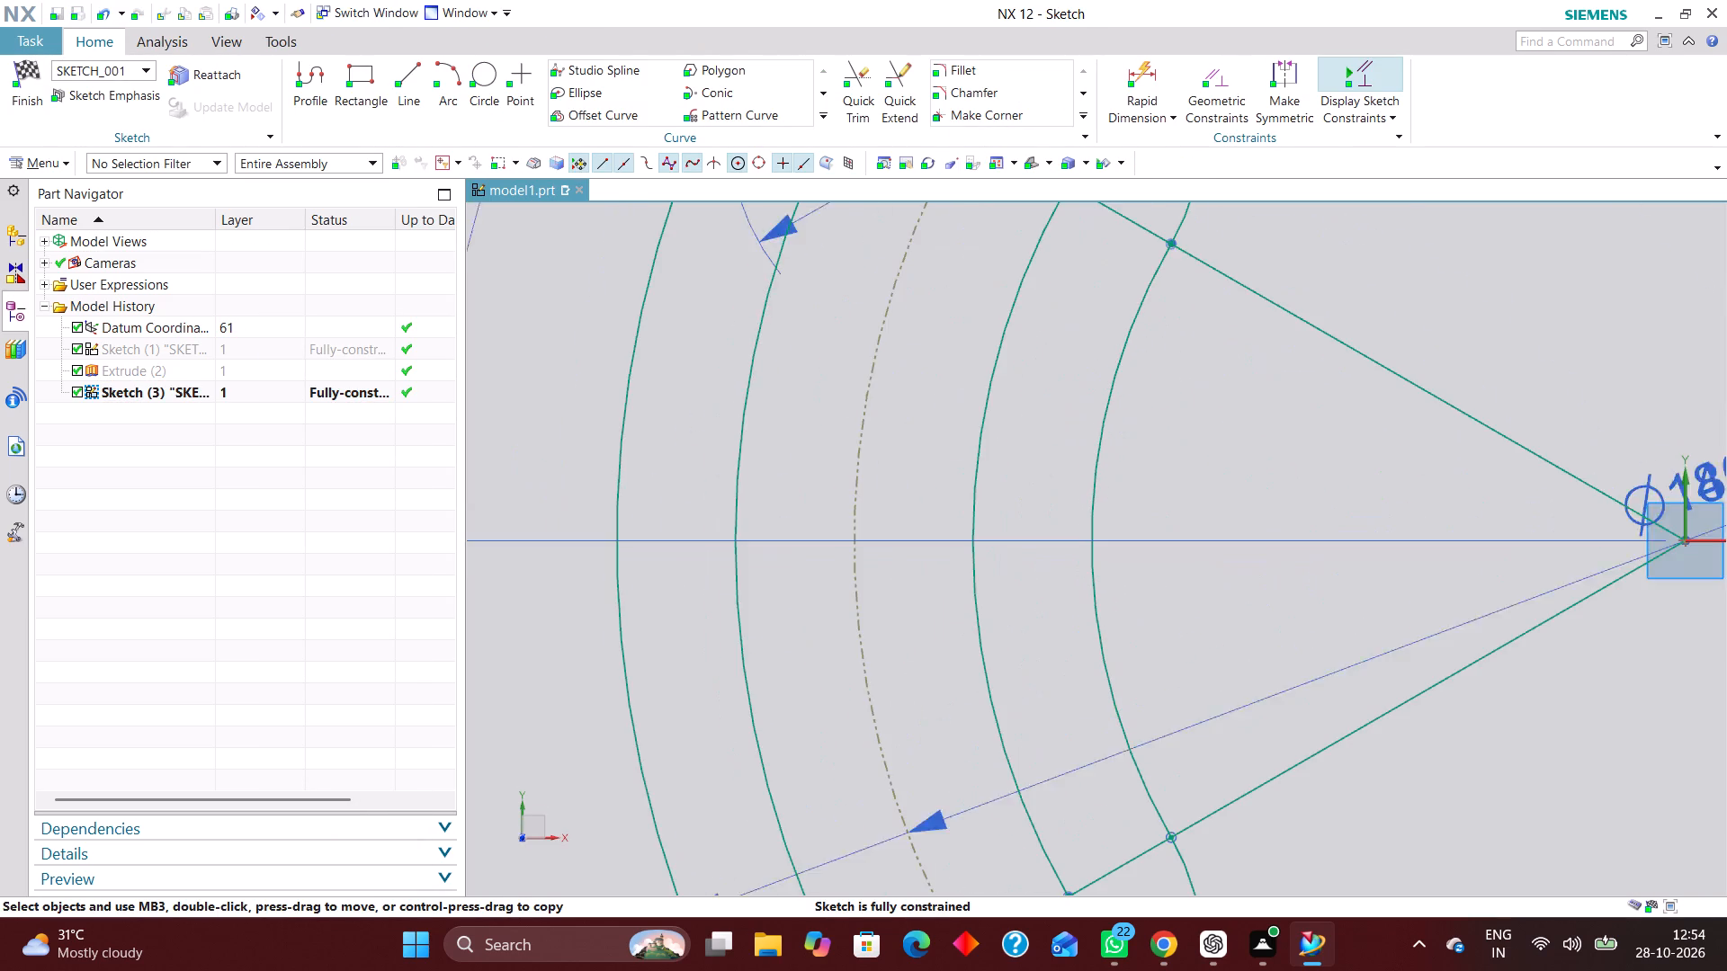
pyautogui.scroll(-4, 1090, 544)
pyautogui.moveTo(1195, 618); pyautogui.dragTo(1235, 708, button='right')
pyautogui.moveTo(1190, 619); pyautogui.dragTo(1248, 717, button='right')
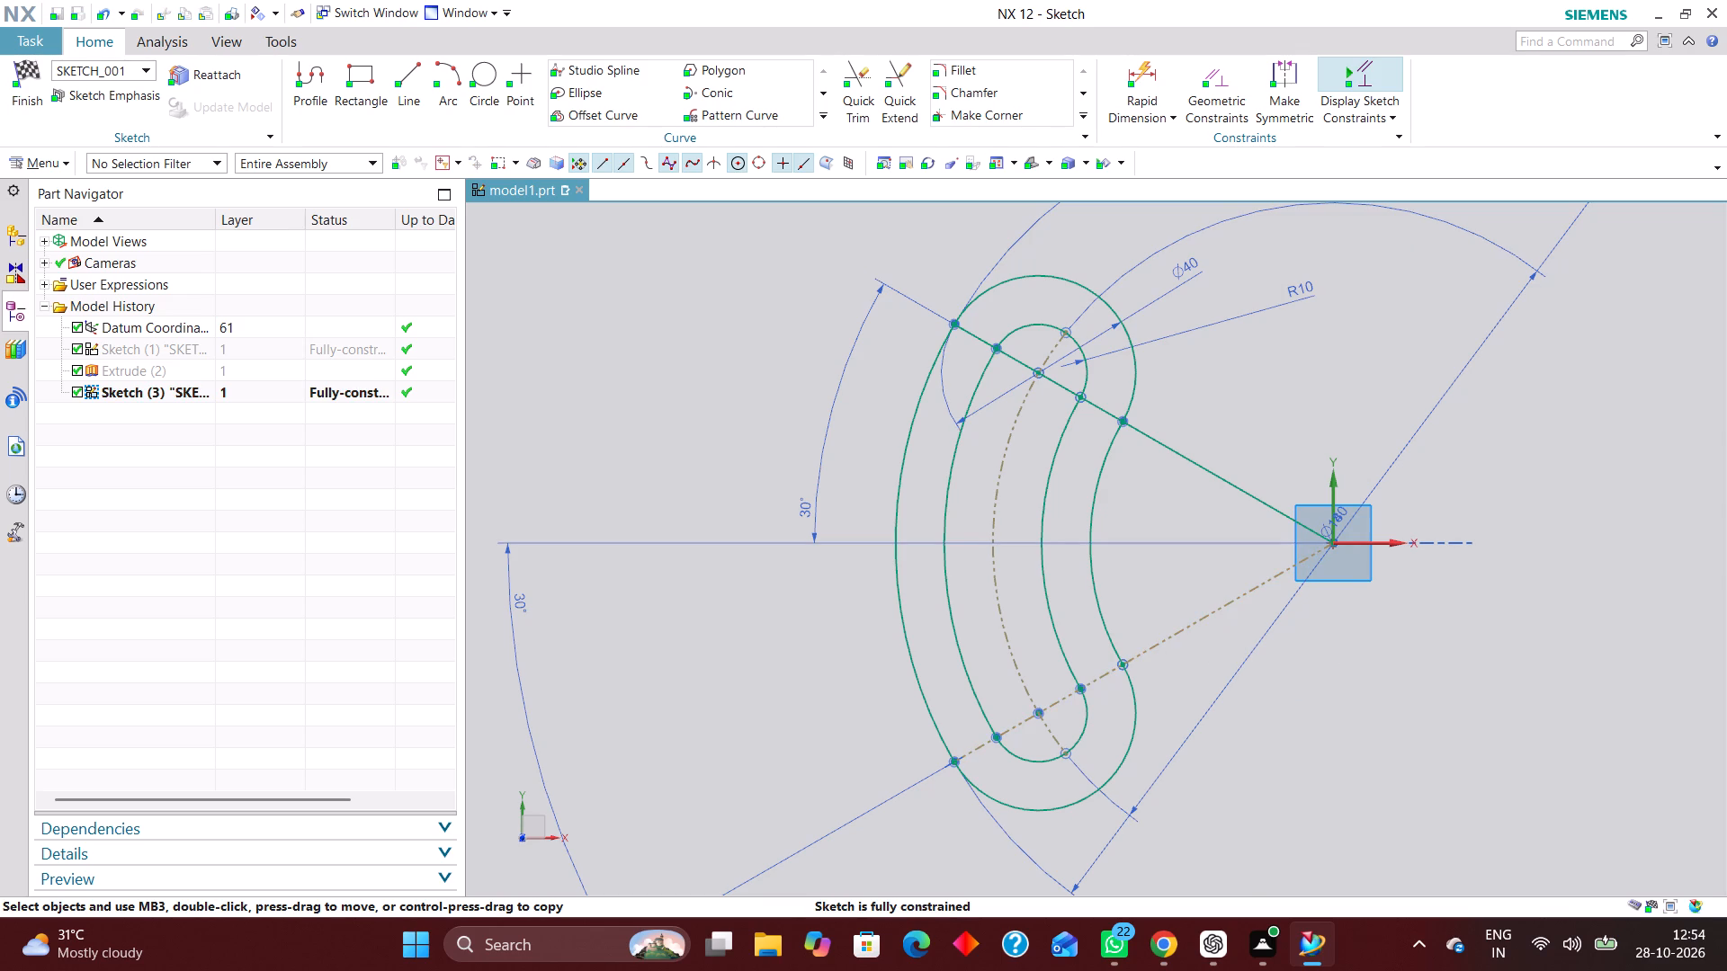
pyautogui.moveTo(1219, 477); pyautogui.dragTo(1308, 606, button='right')
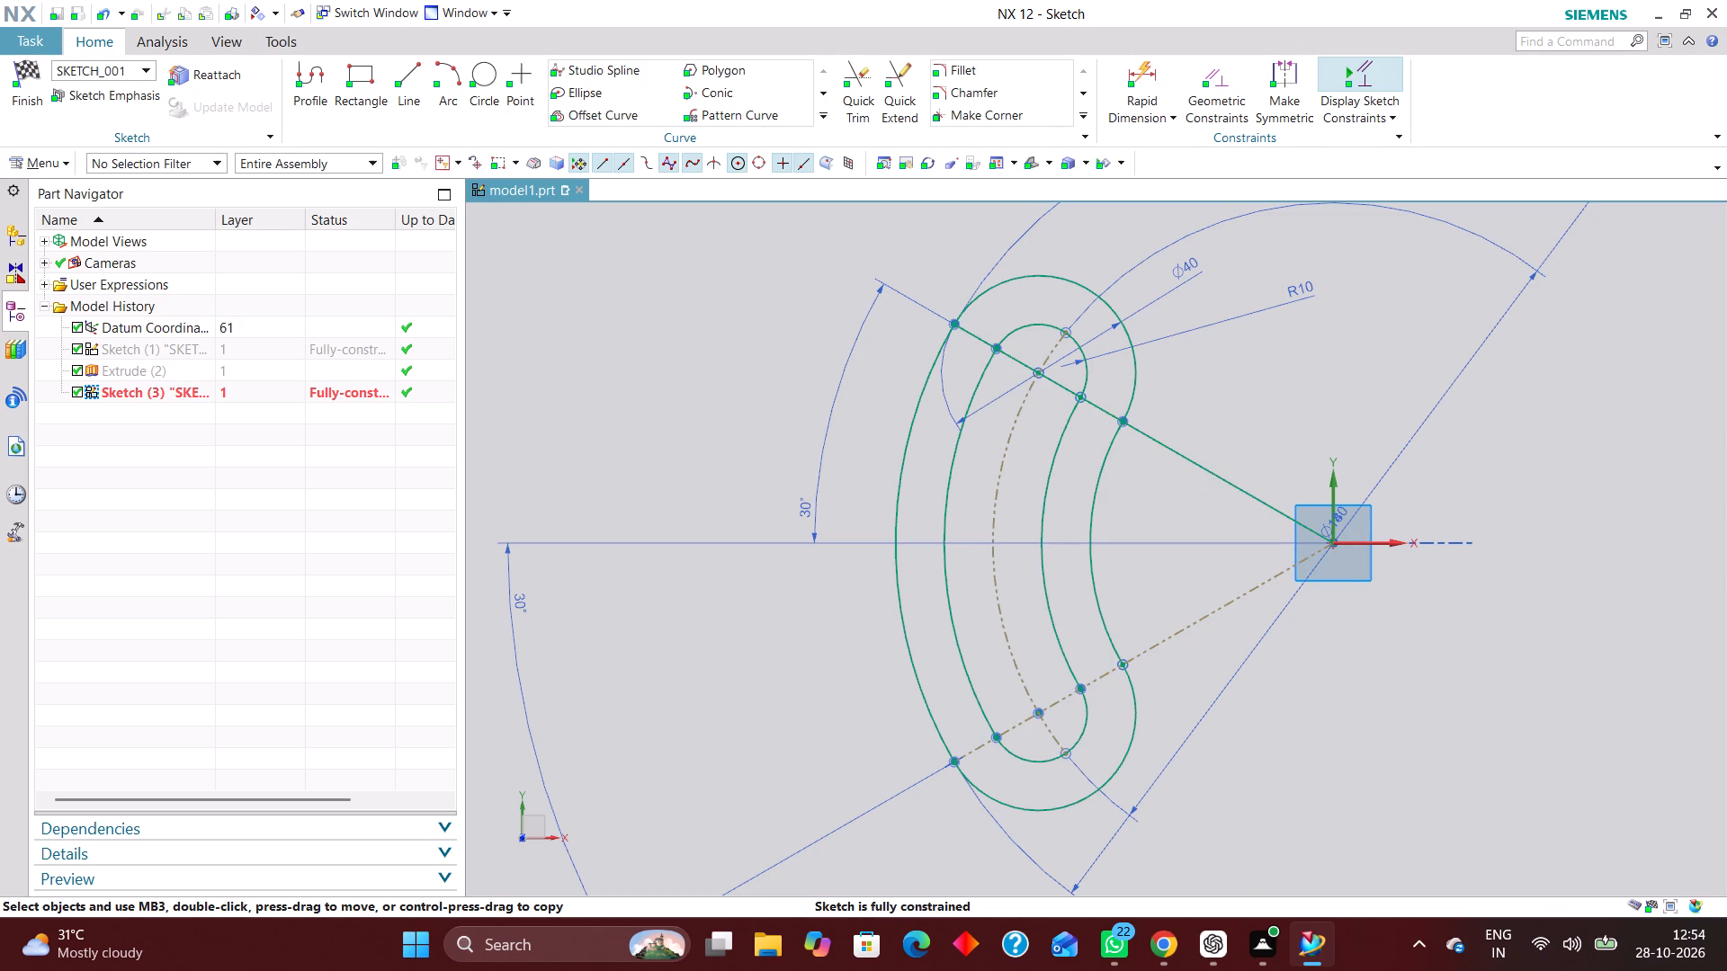
pyautogui.moveTo(1231, 477); pyautogui.dragTo(1297, 601, button='right')
pyautogui.scroll(-2, 1132, 552)
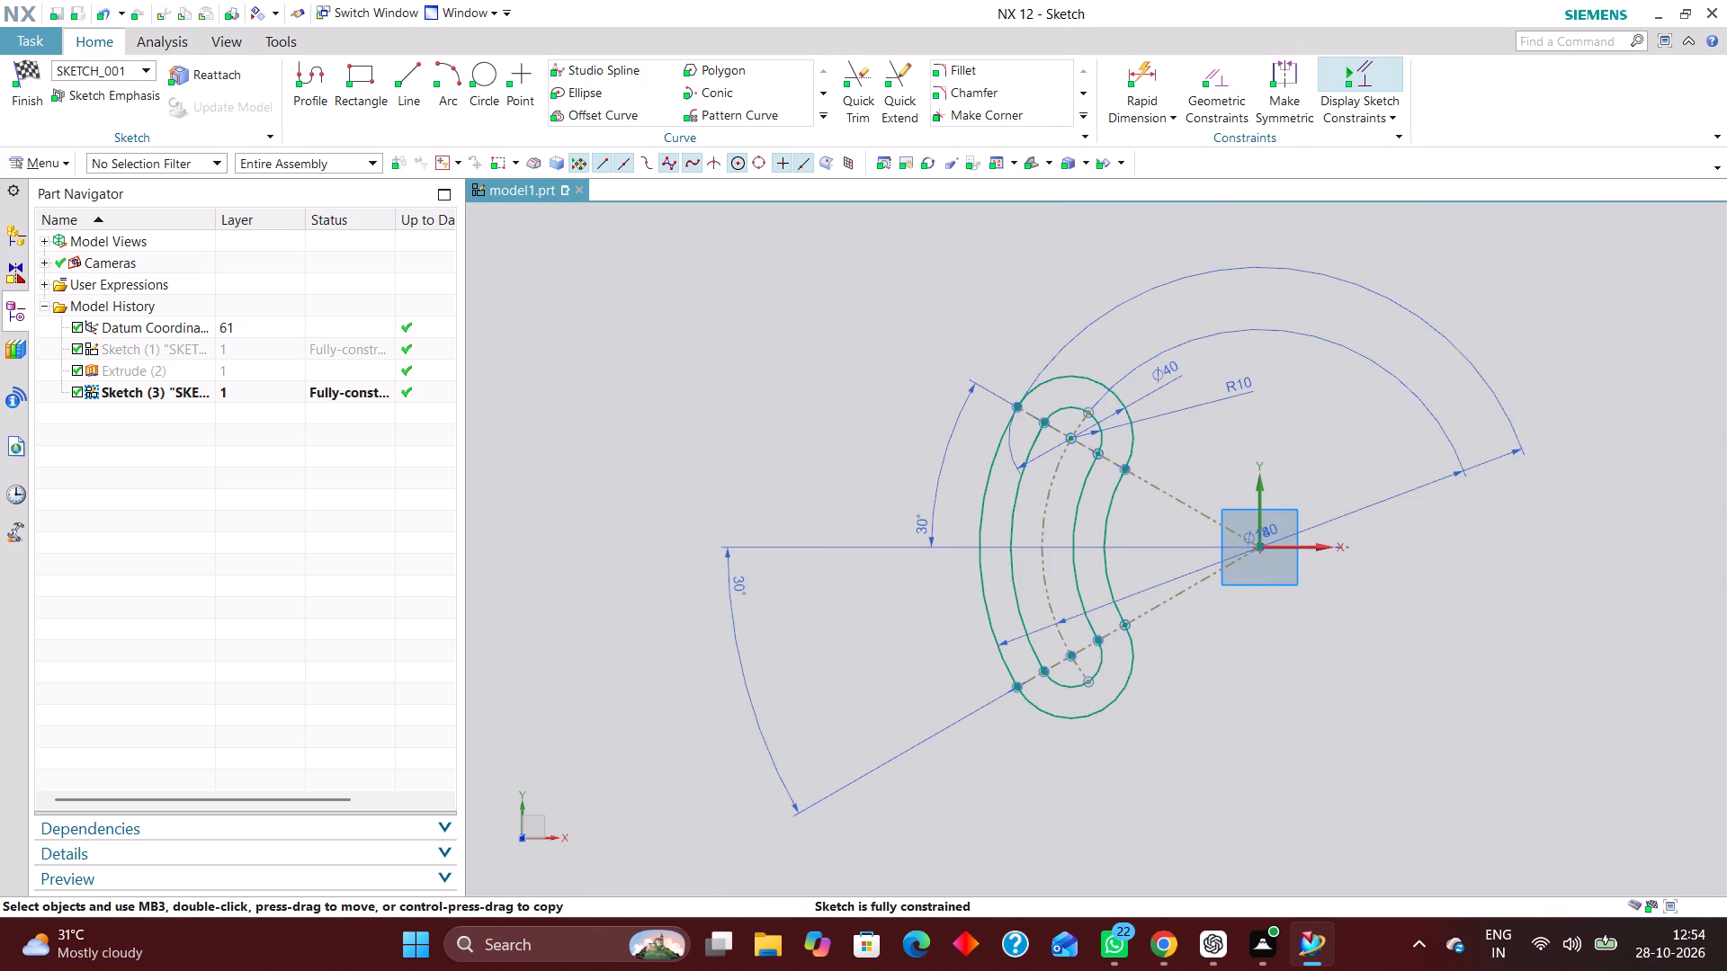
pyautogui.click(40, 67)
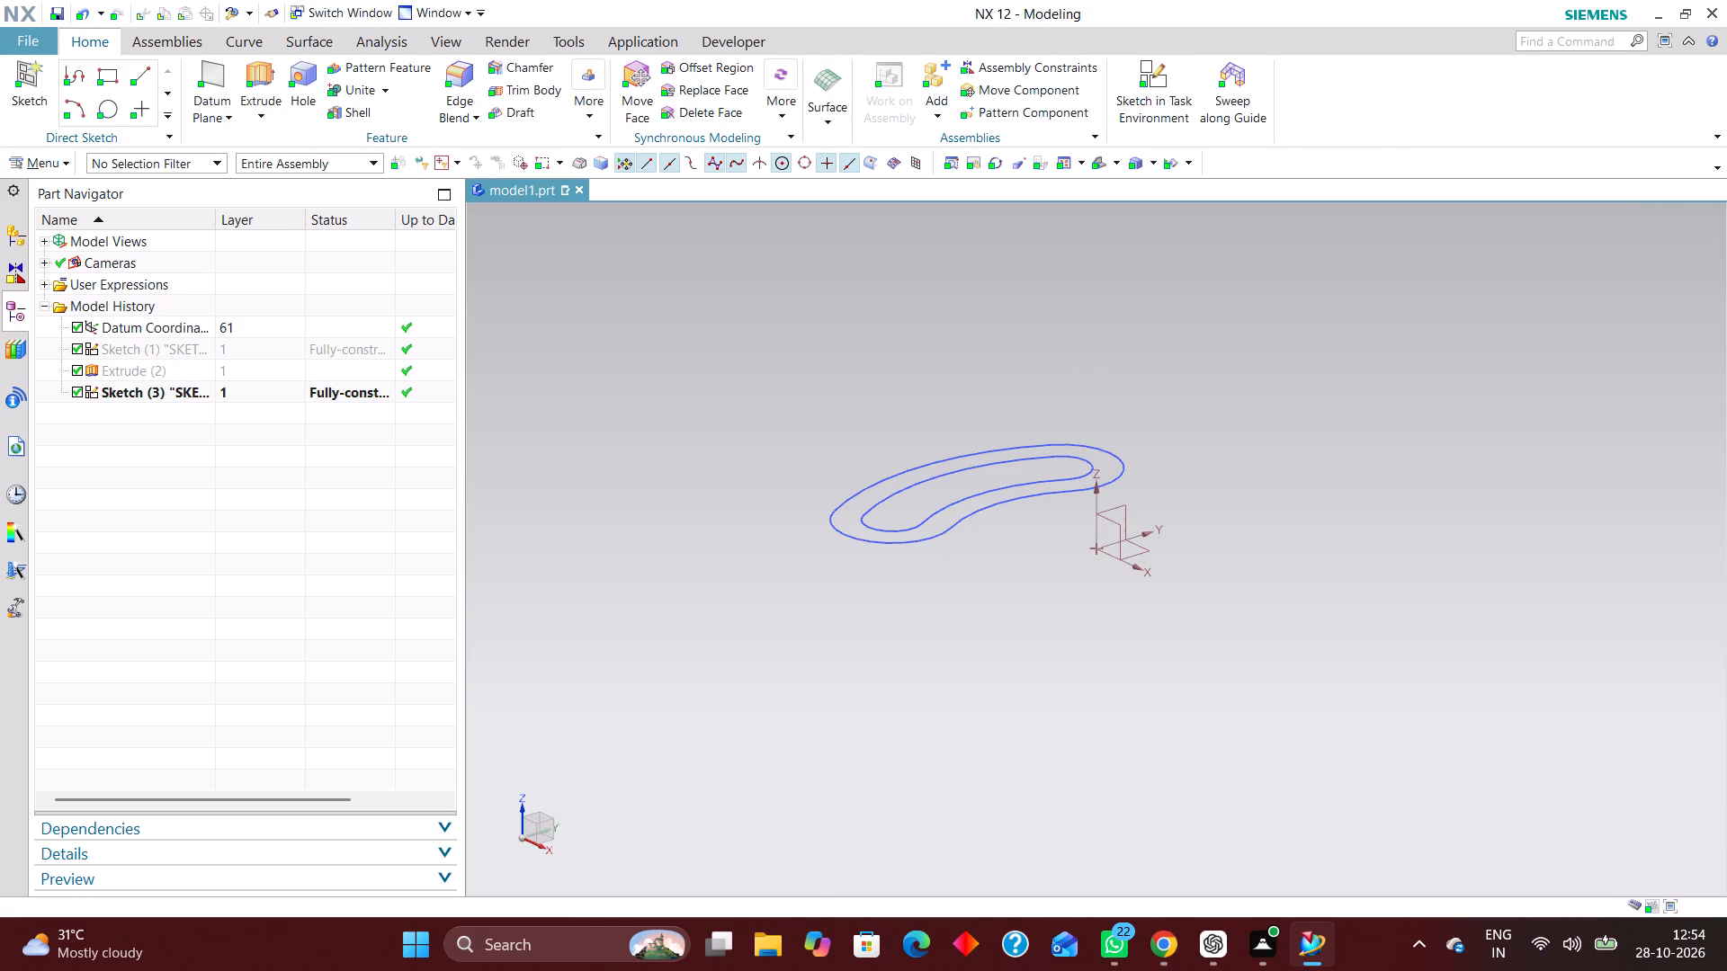
# Extrude the curved slot sketch from about -29 mm to 37 mm through its sketch plane, without a Boolean.
pyautogui.click(264, 73)
pyautogui.click(134, 391)
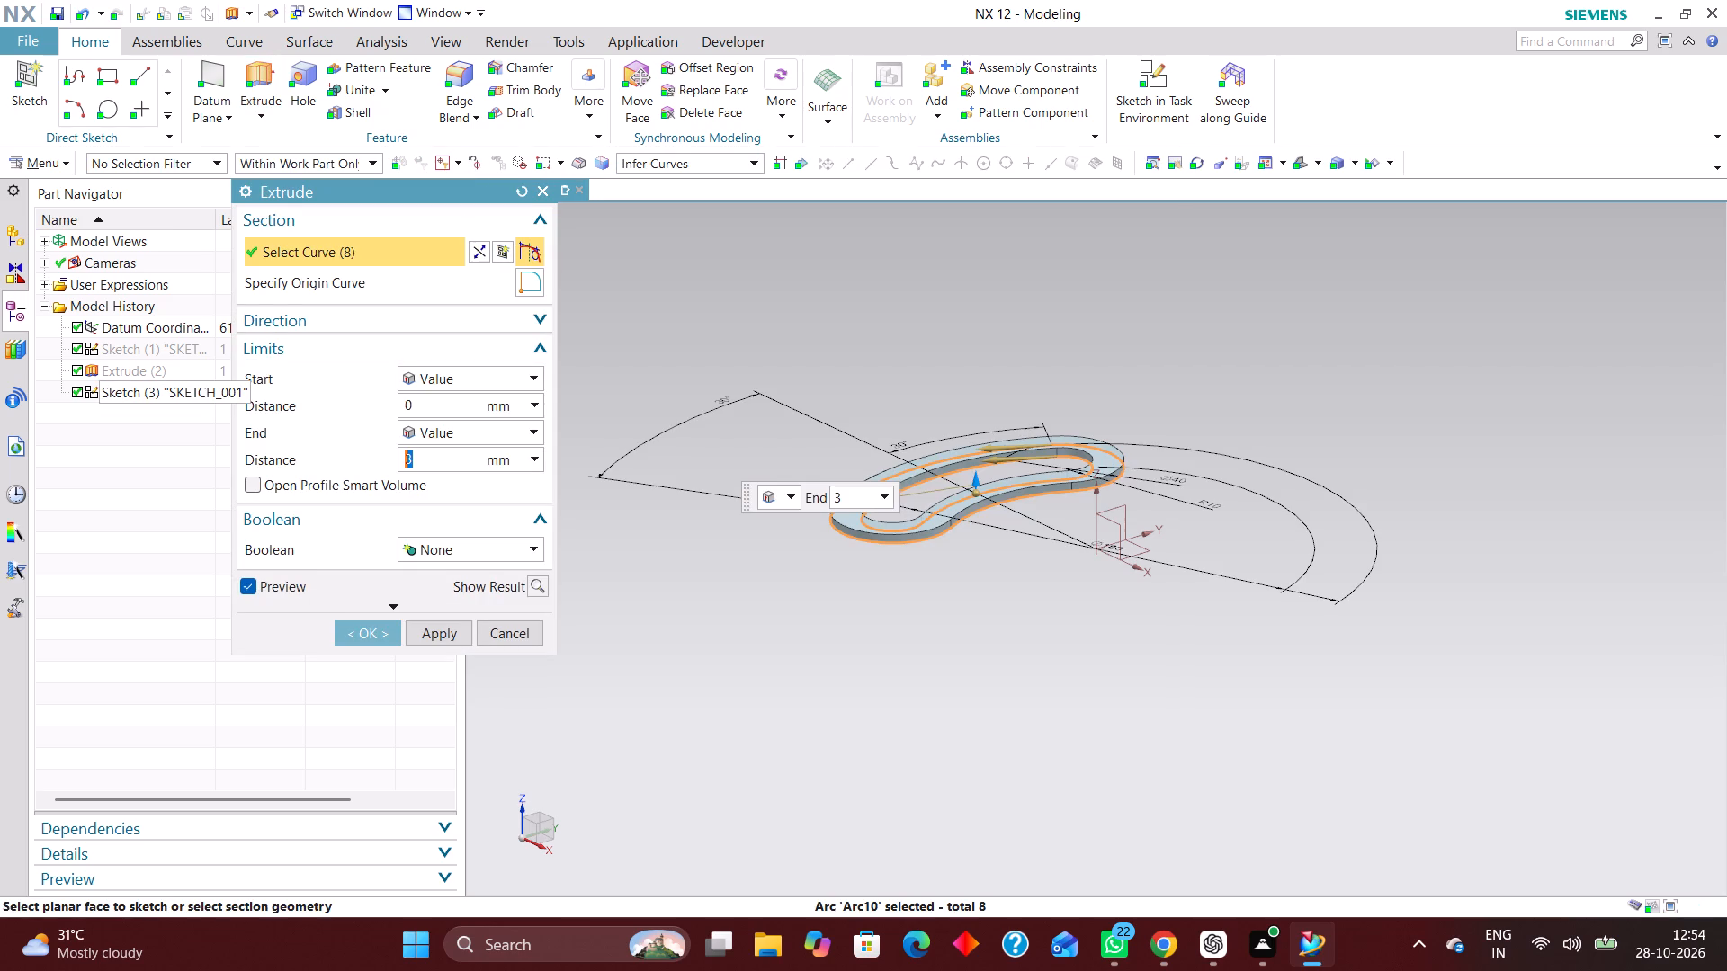
pyautogui.moveTo(978, 476); pyautogui.dragTo(980, 387)
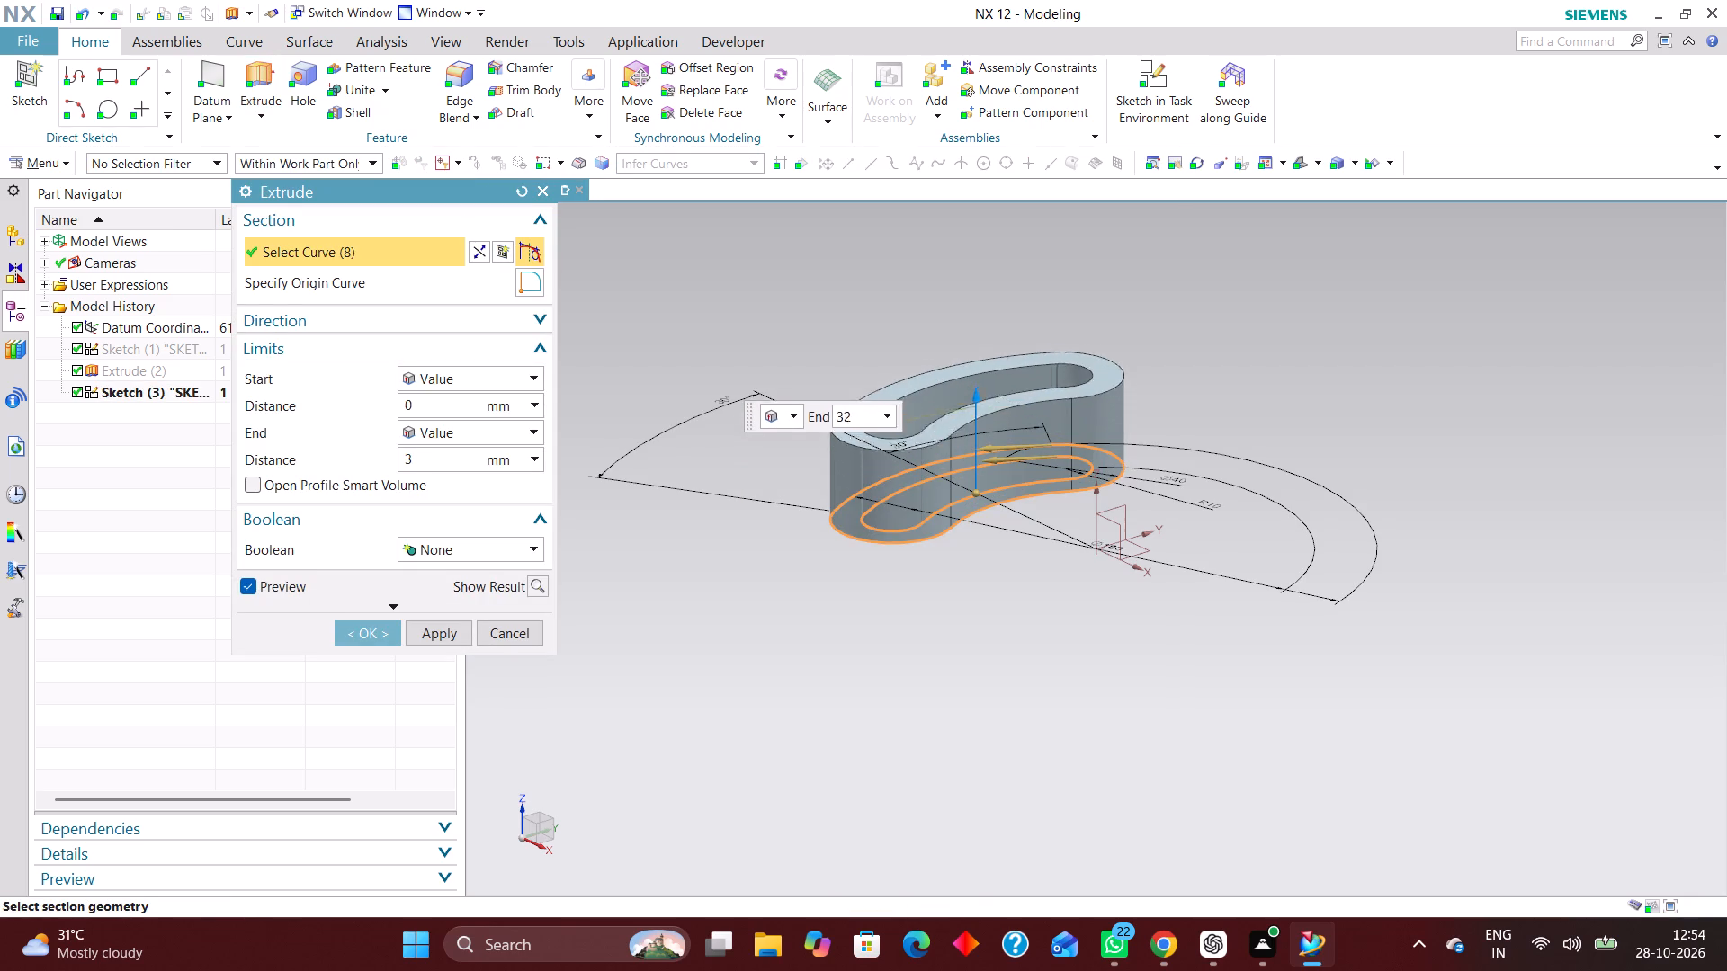
pyautogui.moveTo(980, 387); pyautogui.dragTo(980, 378)
pyautogui.moveTo(971, 494); pyautogui.dragTo(973, 581)
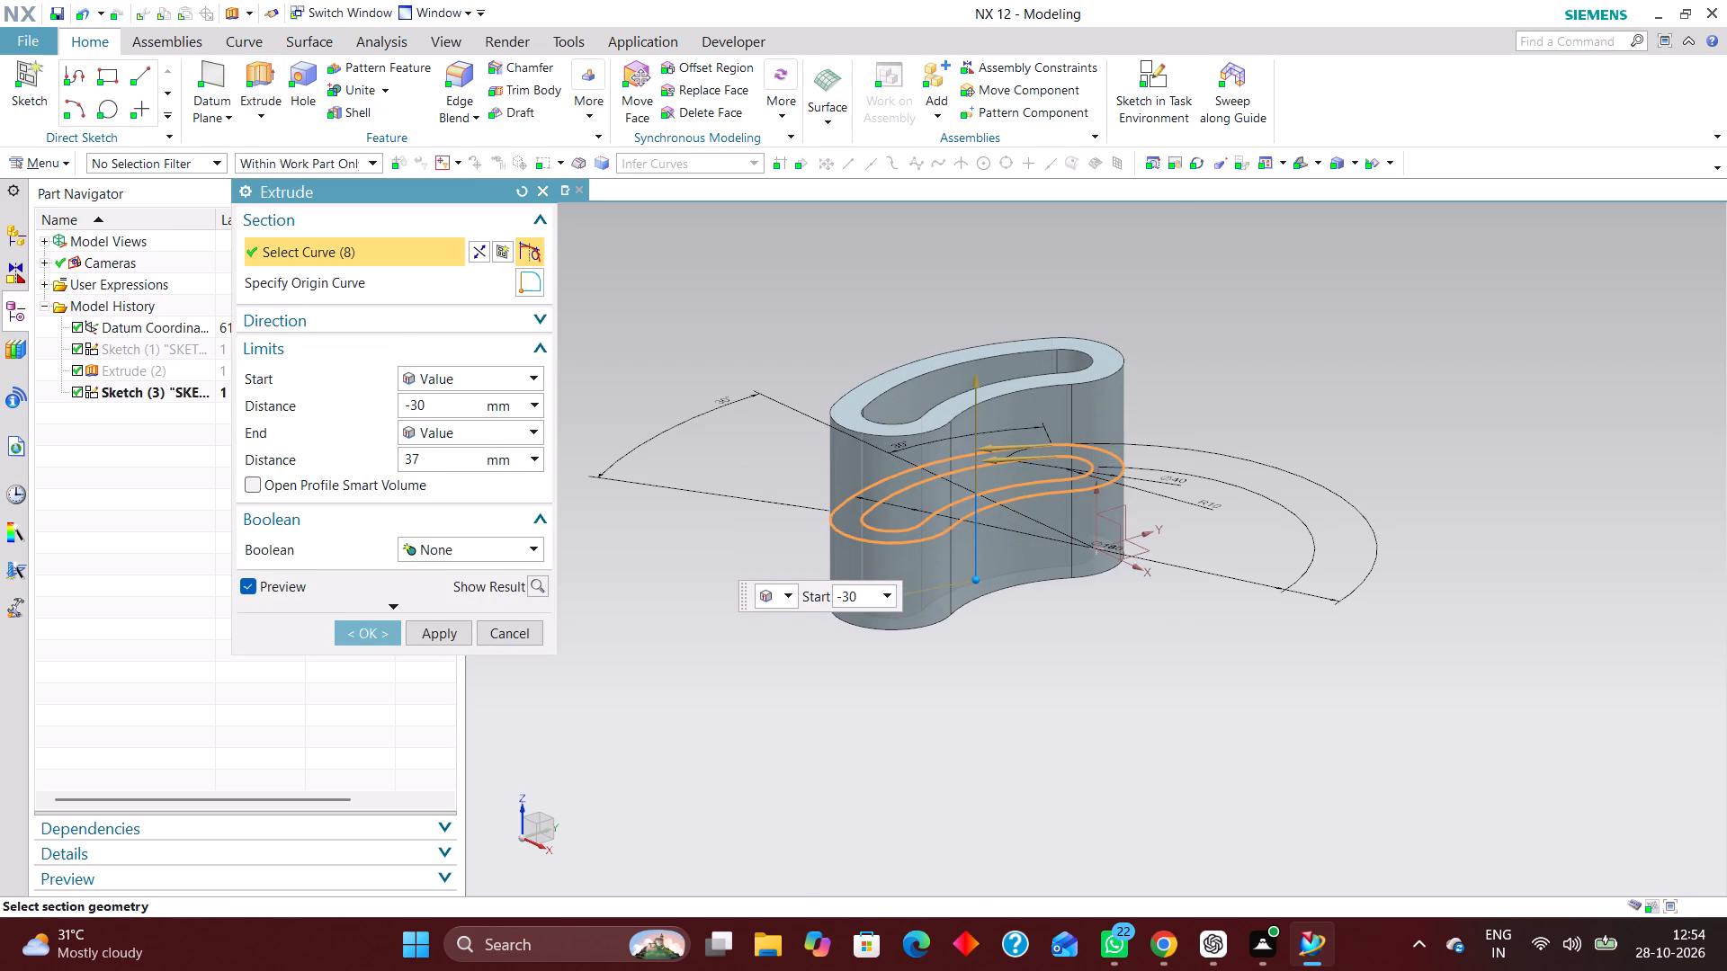
pyautogui.moveTo(973, 581); pyautogui.dragTo(973, 578)
pyautogui.click(373, 628)
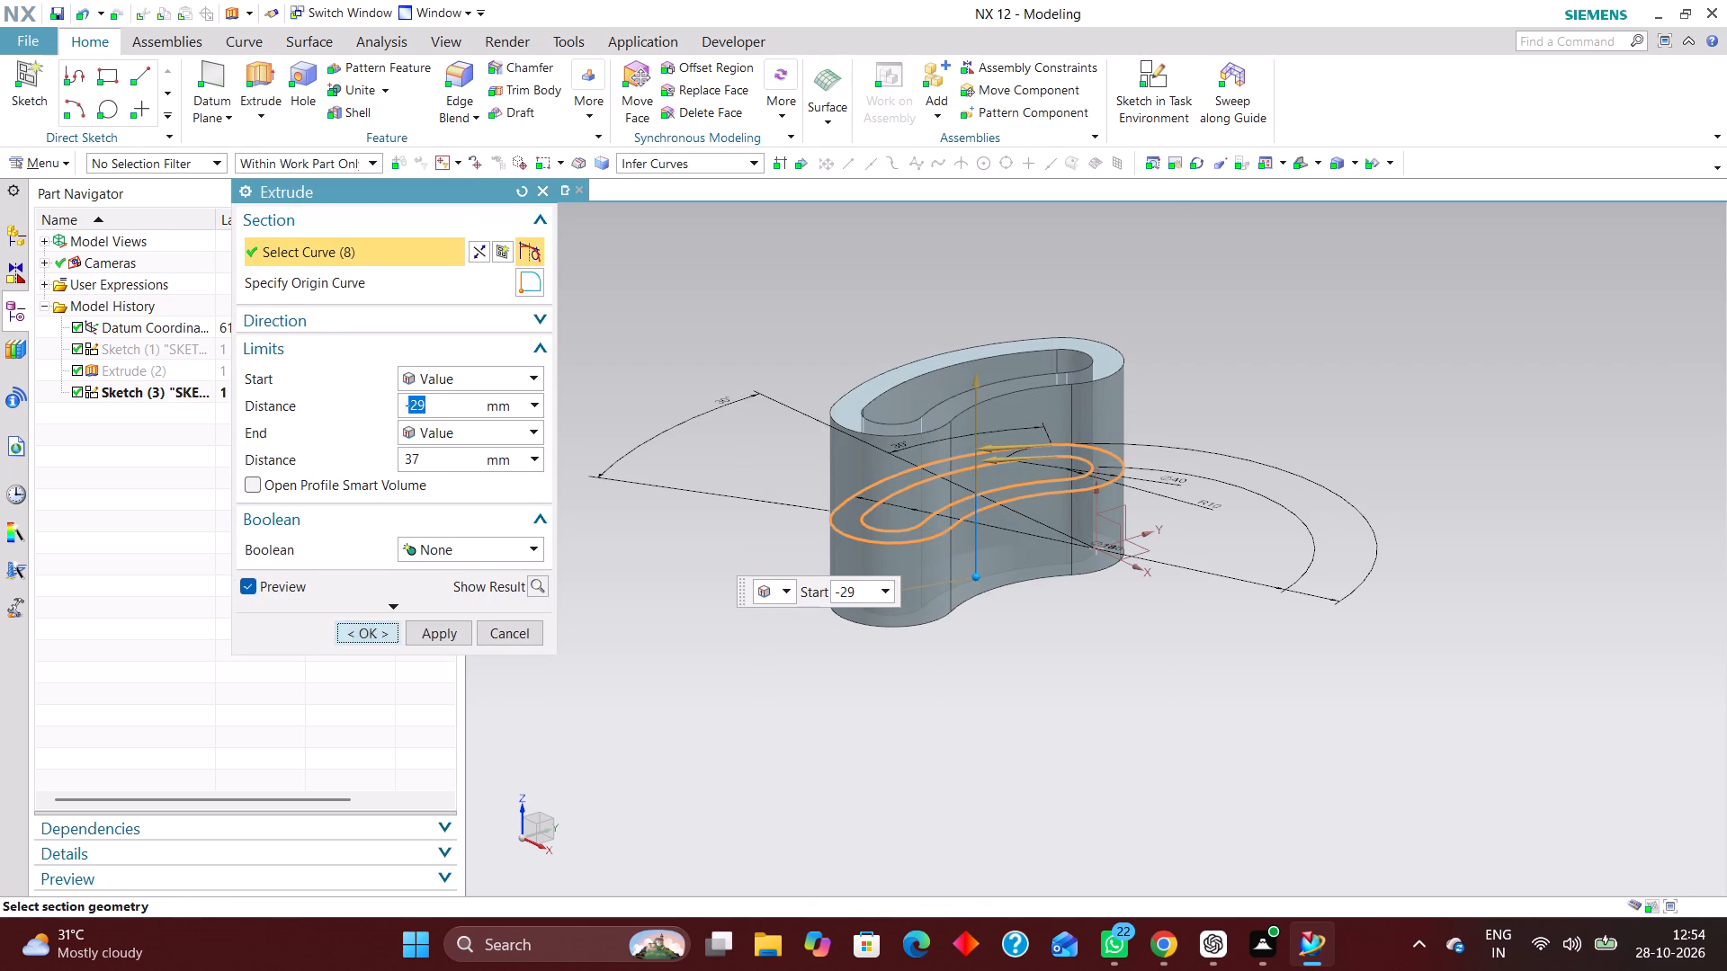
# Show the hidden base plate extrusion alongside the slot boss.
pyautogui.rightClick(167, 368)
pyautogui.click(210, 379)
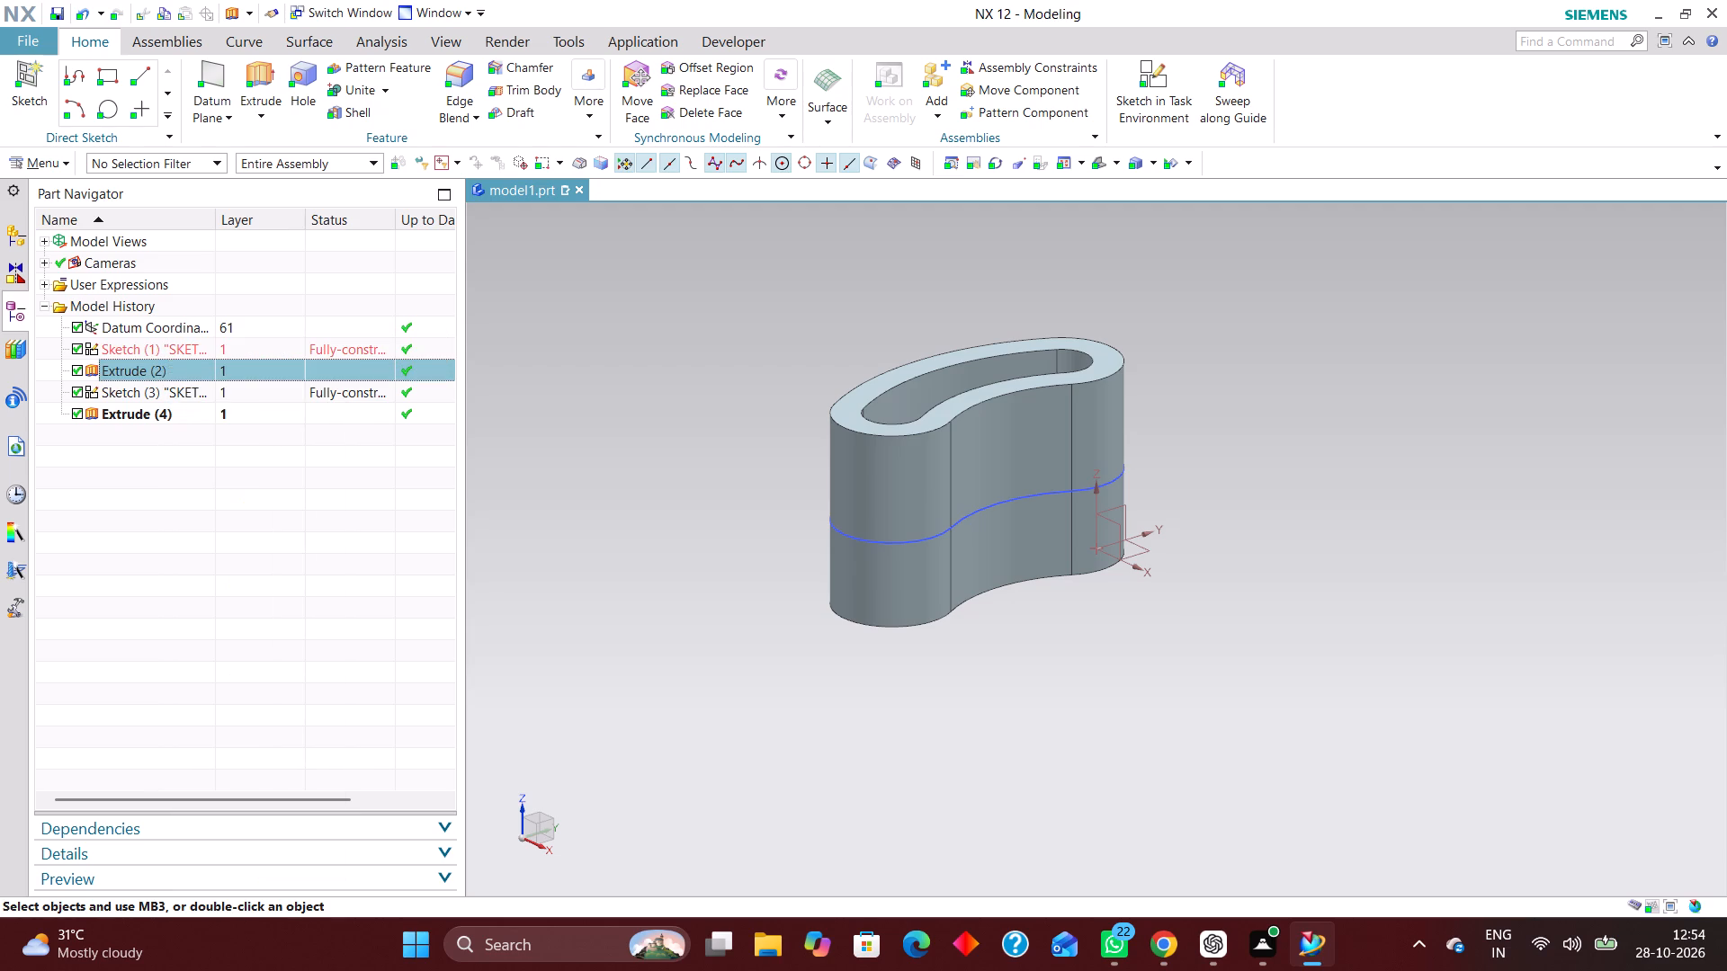
# Edit the curved slot boss extrusion to use a Symmetric Value limit with a distance of 7 mm.
pyautogui.moveTo(1418, 619); pyautogui.dragTo(1423, 742, button='middle')
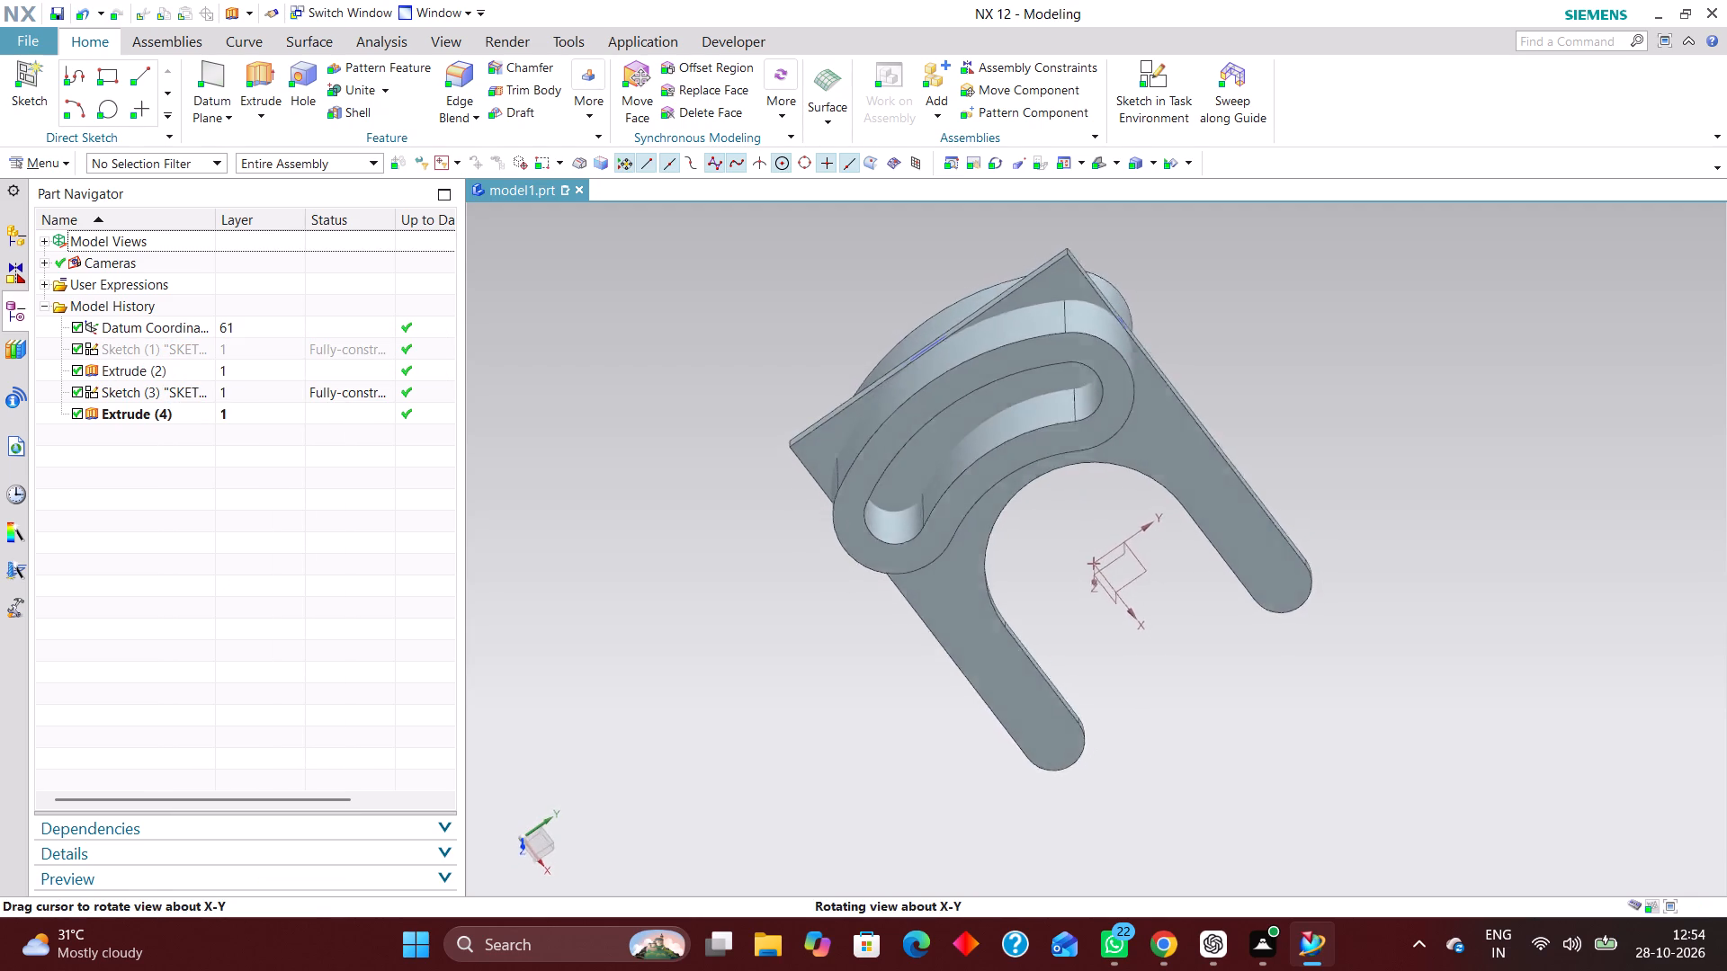
pyautogui.moveTo(1423, 742); pyautogui.dragTo(1423, 693, button='middle')
pyautogui.scroll(1, 1512, 685)
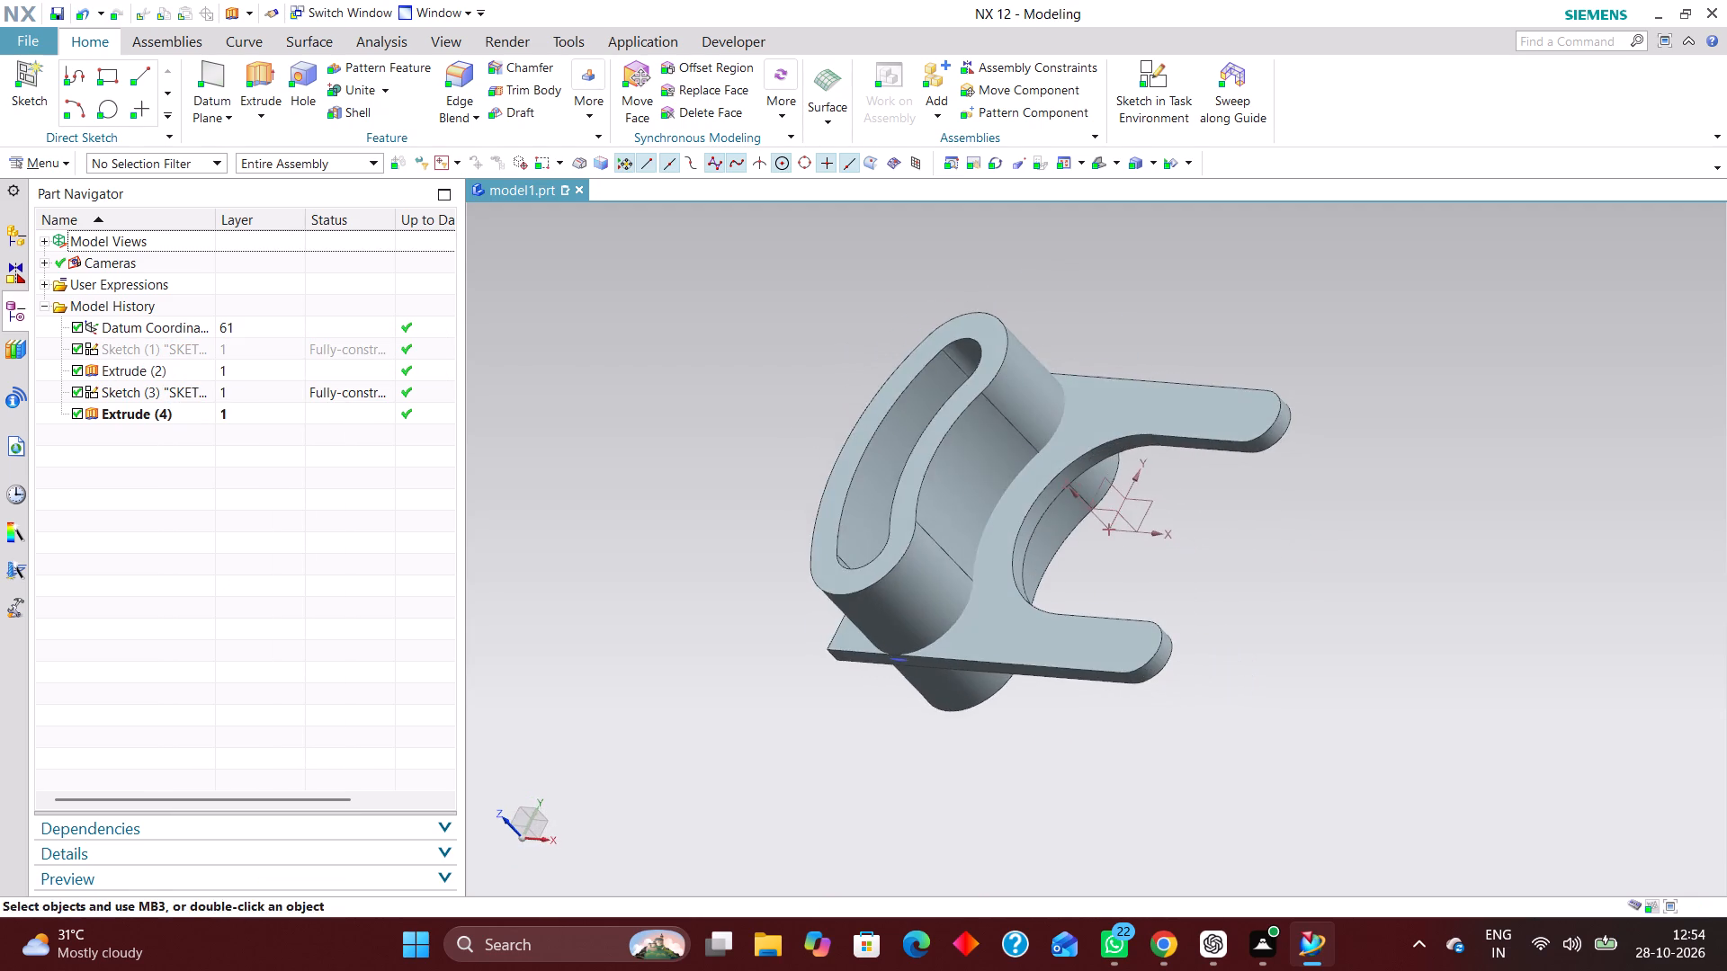
pyautogui.moveTo(1351, 670); pyautogui.dragTo(1380, 680, button='middle')
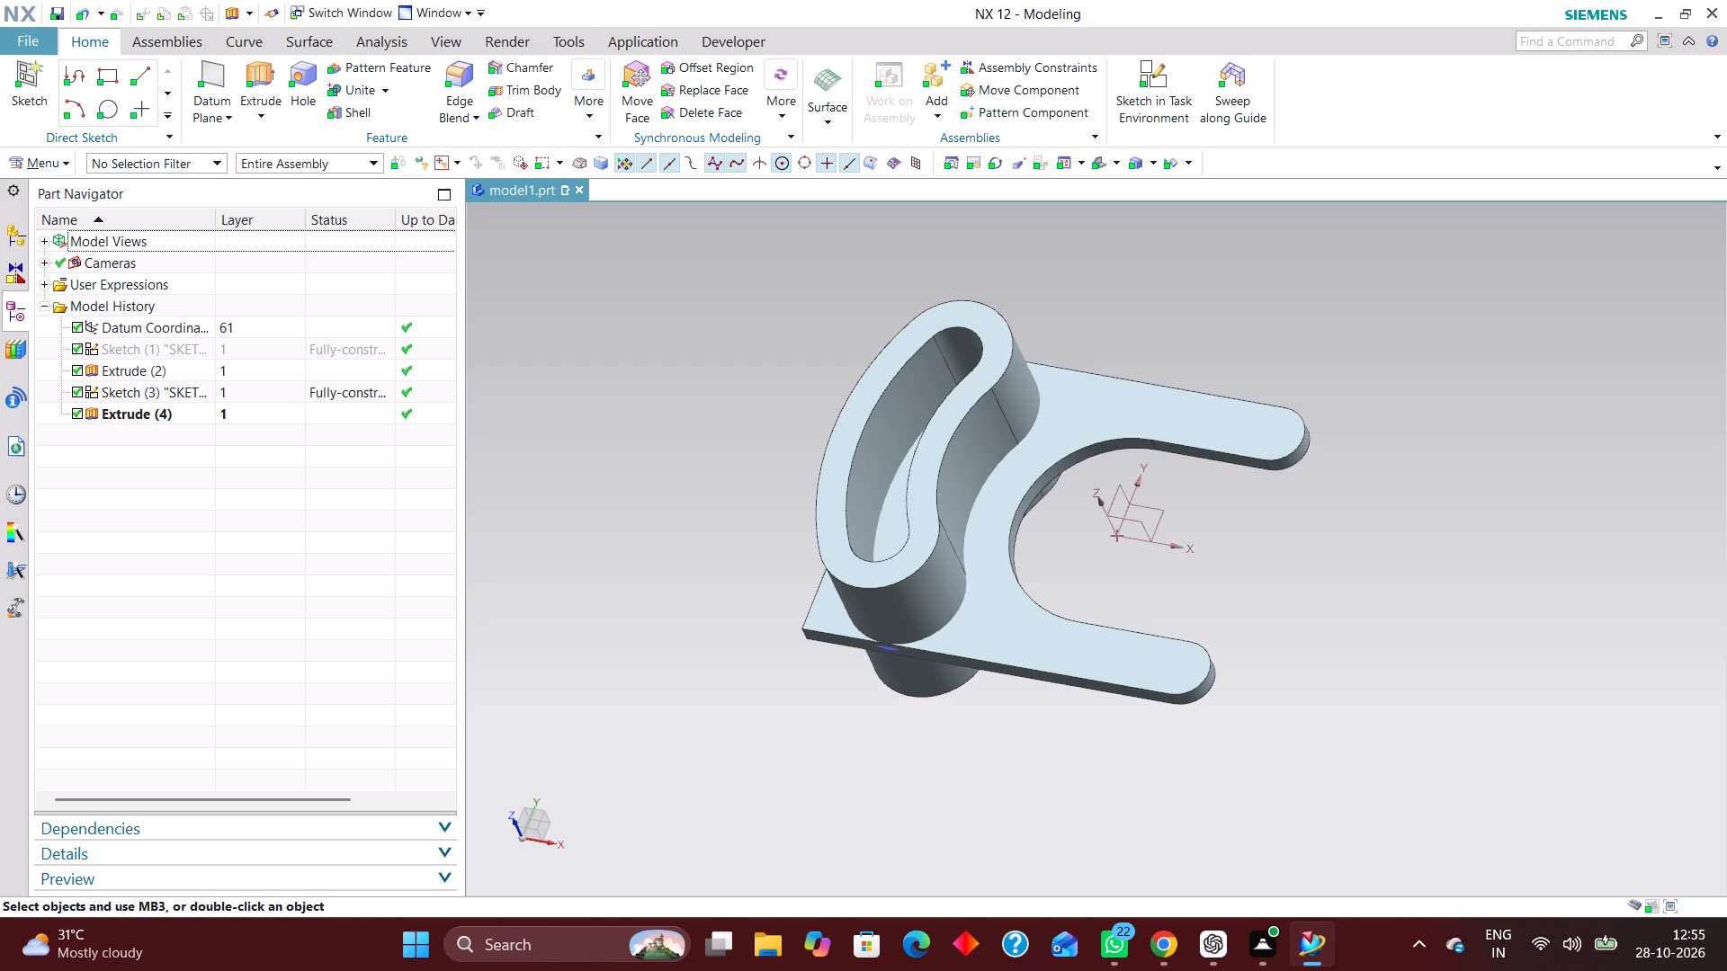
pyautogui.moveTo(1303, 669); pyautogui.dragTo(1287, 614, button='middle')
pyautogui.moveTo(1384, 582); pyautogui.dragTo(1209, 568, button='right')
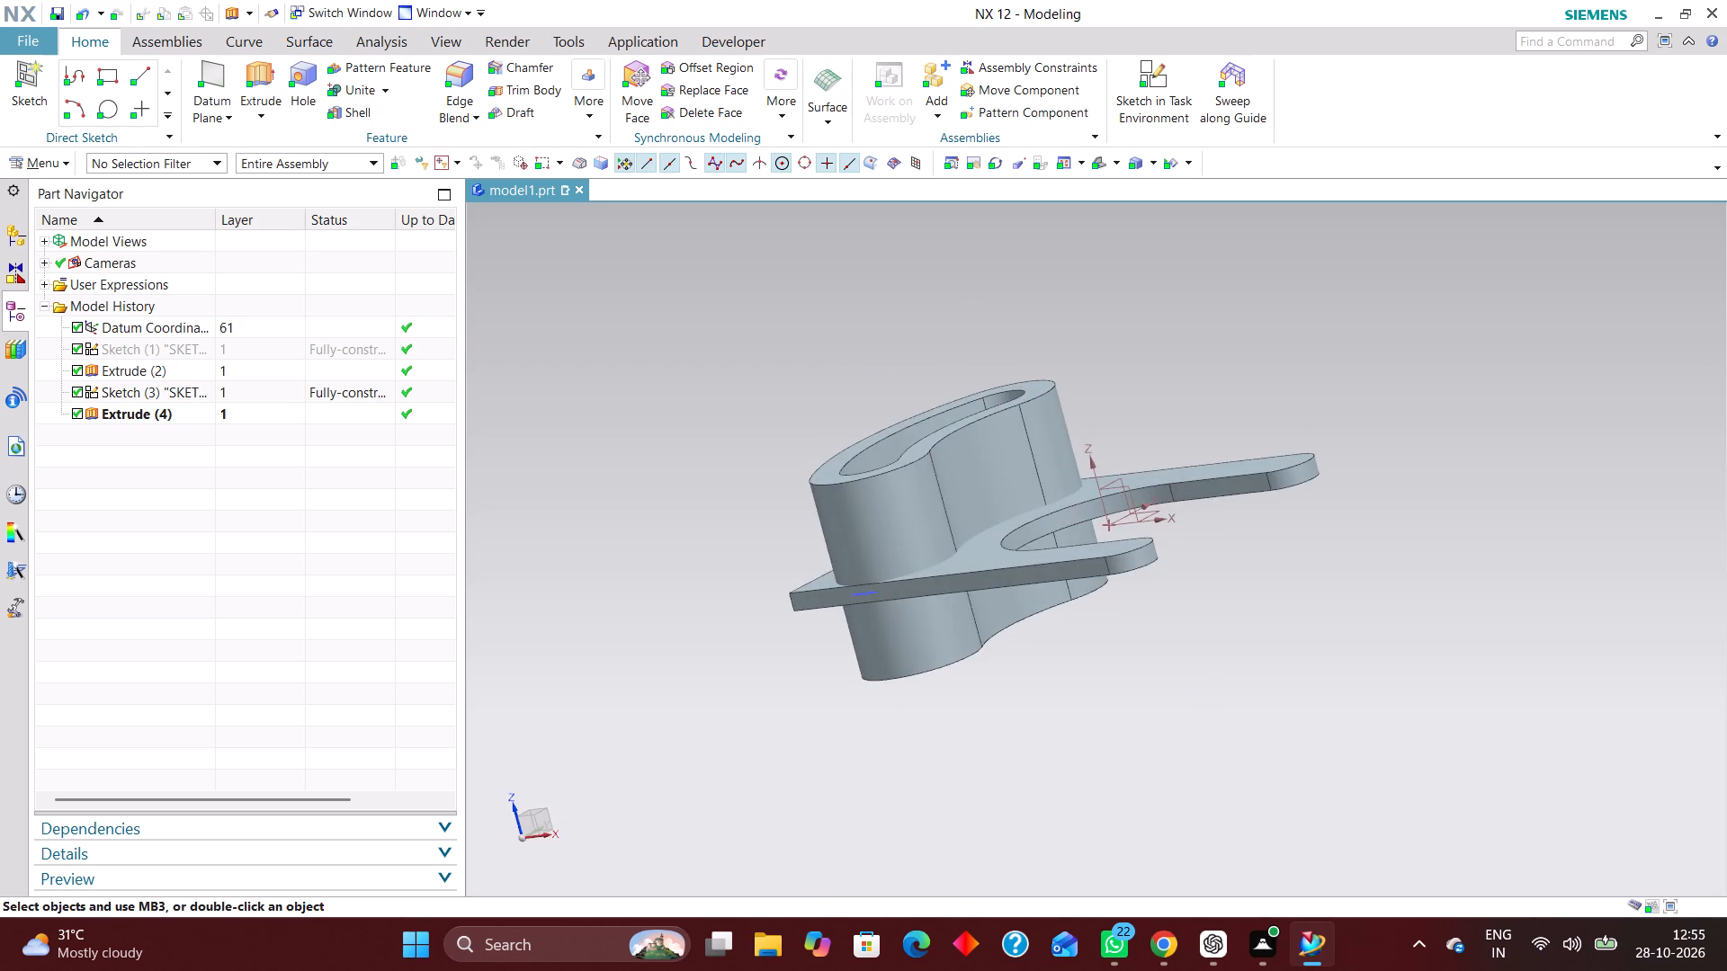
pyautogui.moveTo(1209, 568); pyautogui.dragTo(1235, 571, button='right')
pyautogui.click(254, 411)
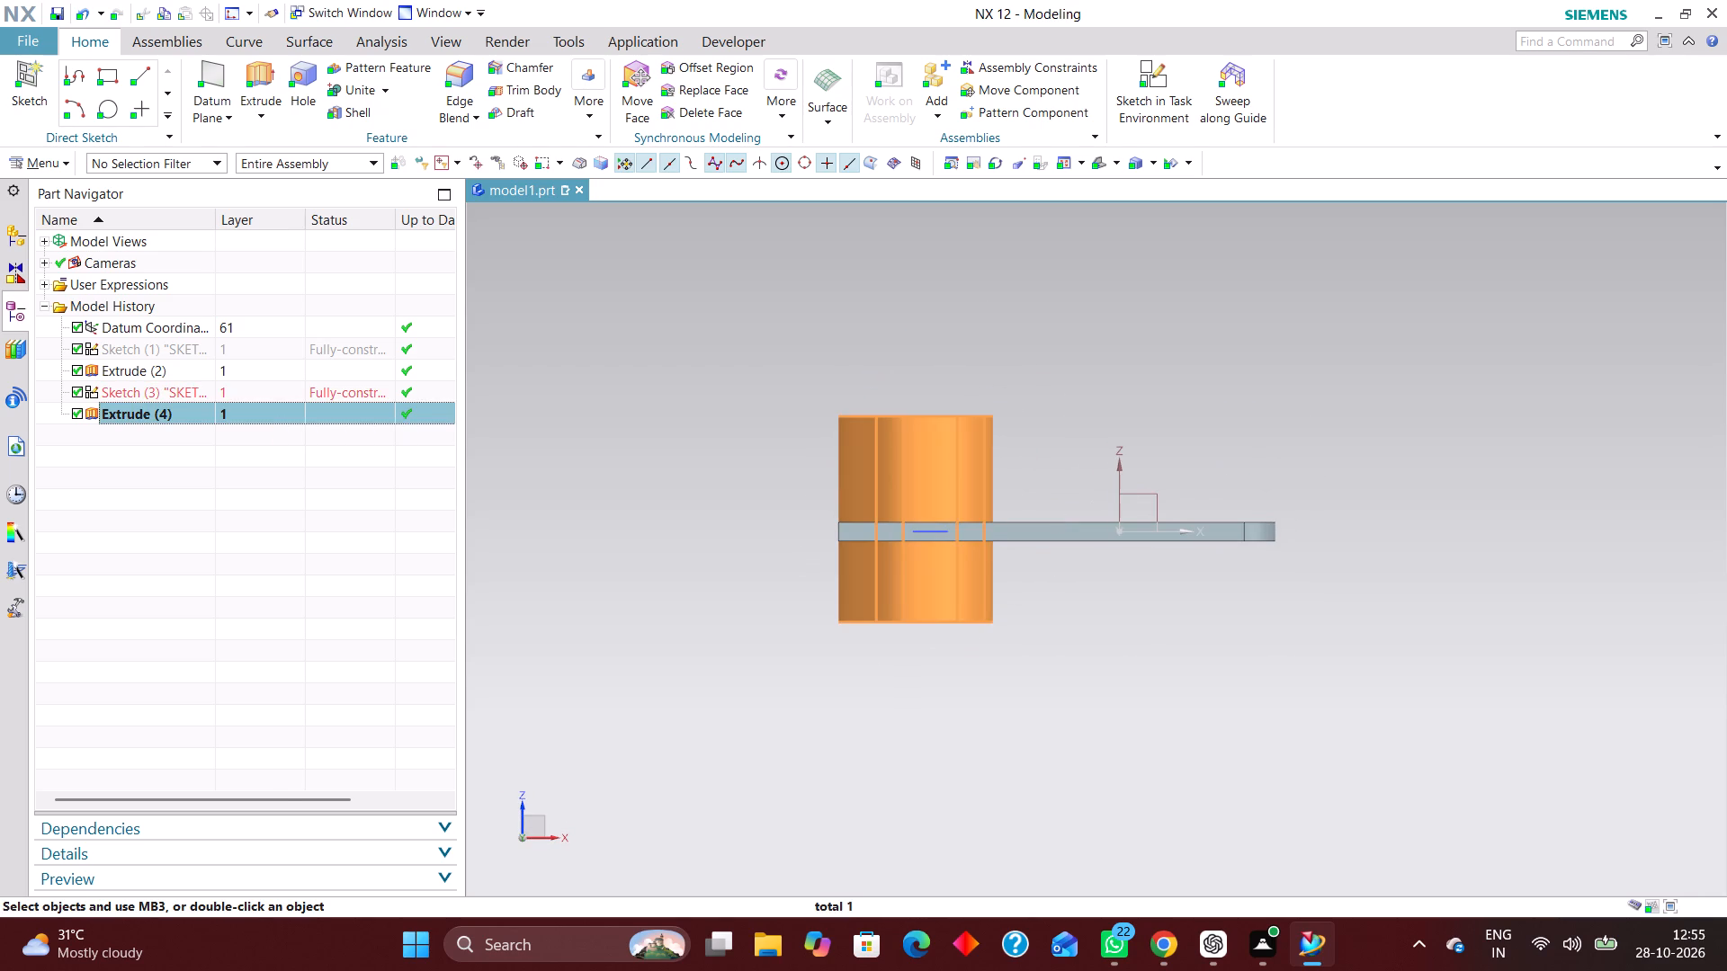
pyautogui.rightClick(277, 416)
pyautogui.click(380, 503)
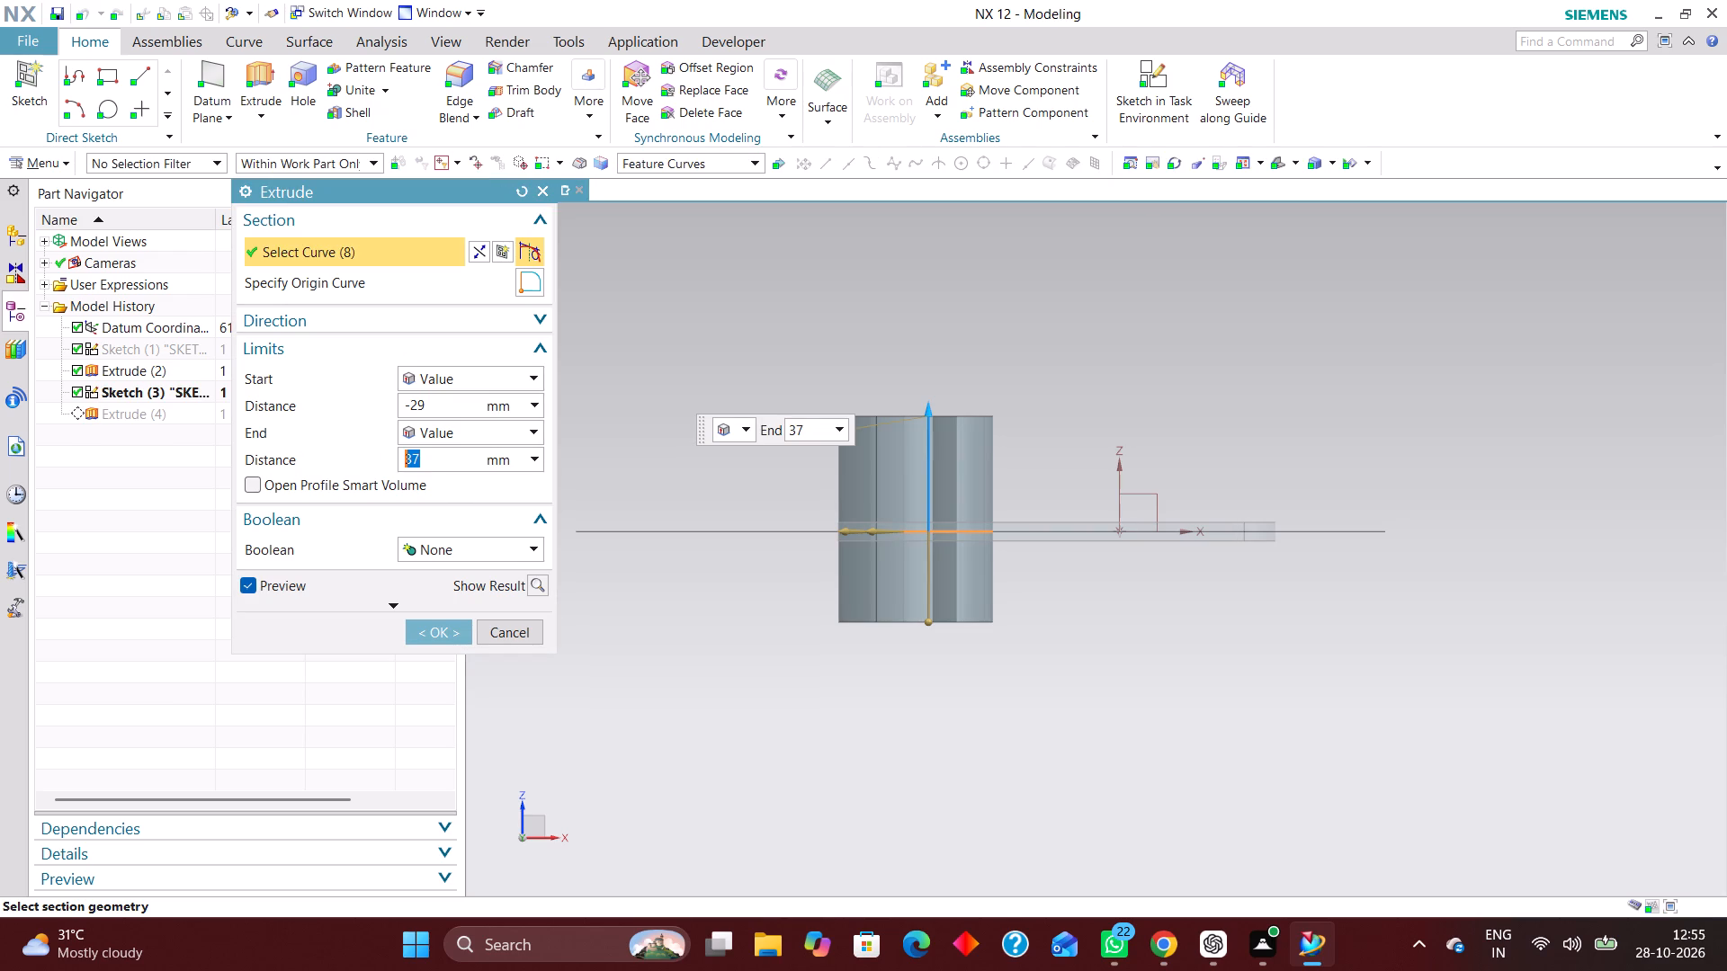
pyautogui.click(473, 381)
pyautogui.click(469, 418)
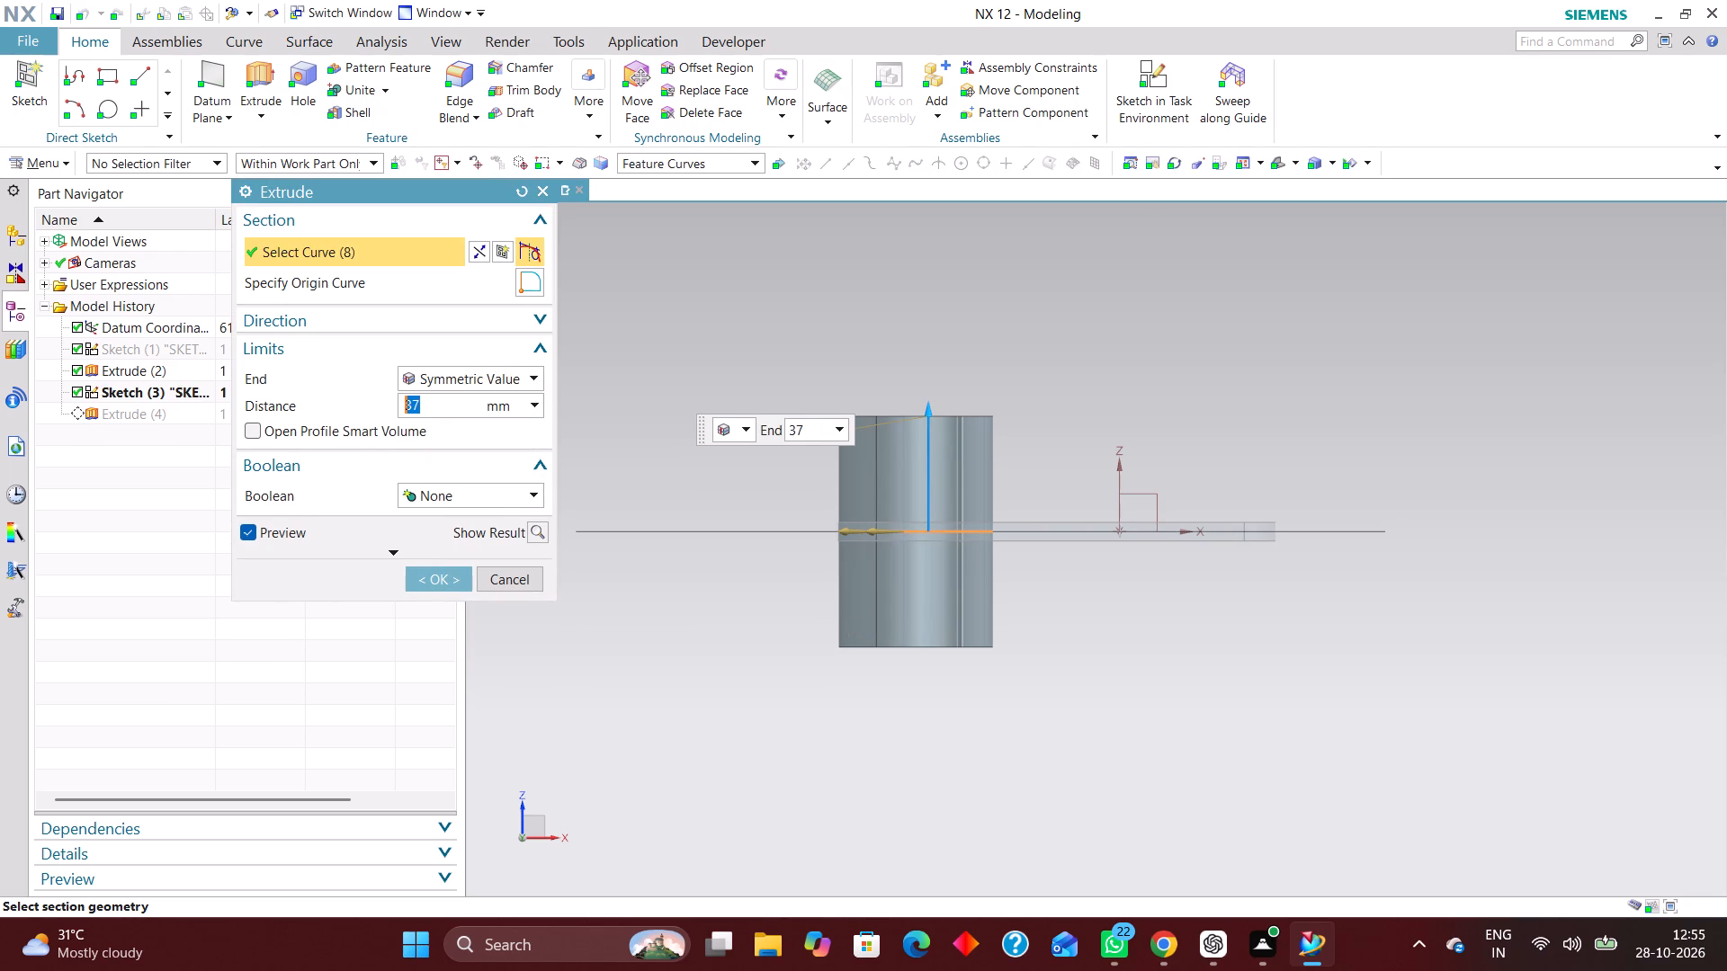
pyautogui.press('7')
pyautogui.press('Return')
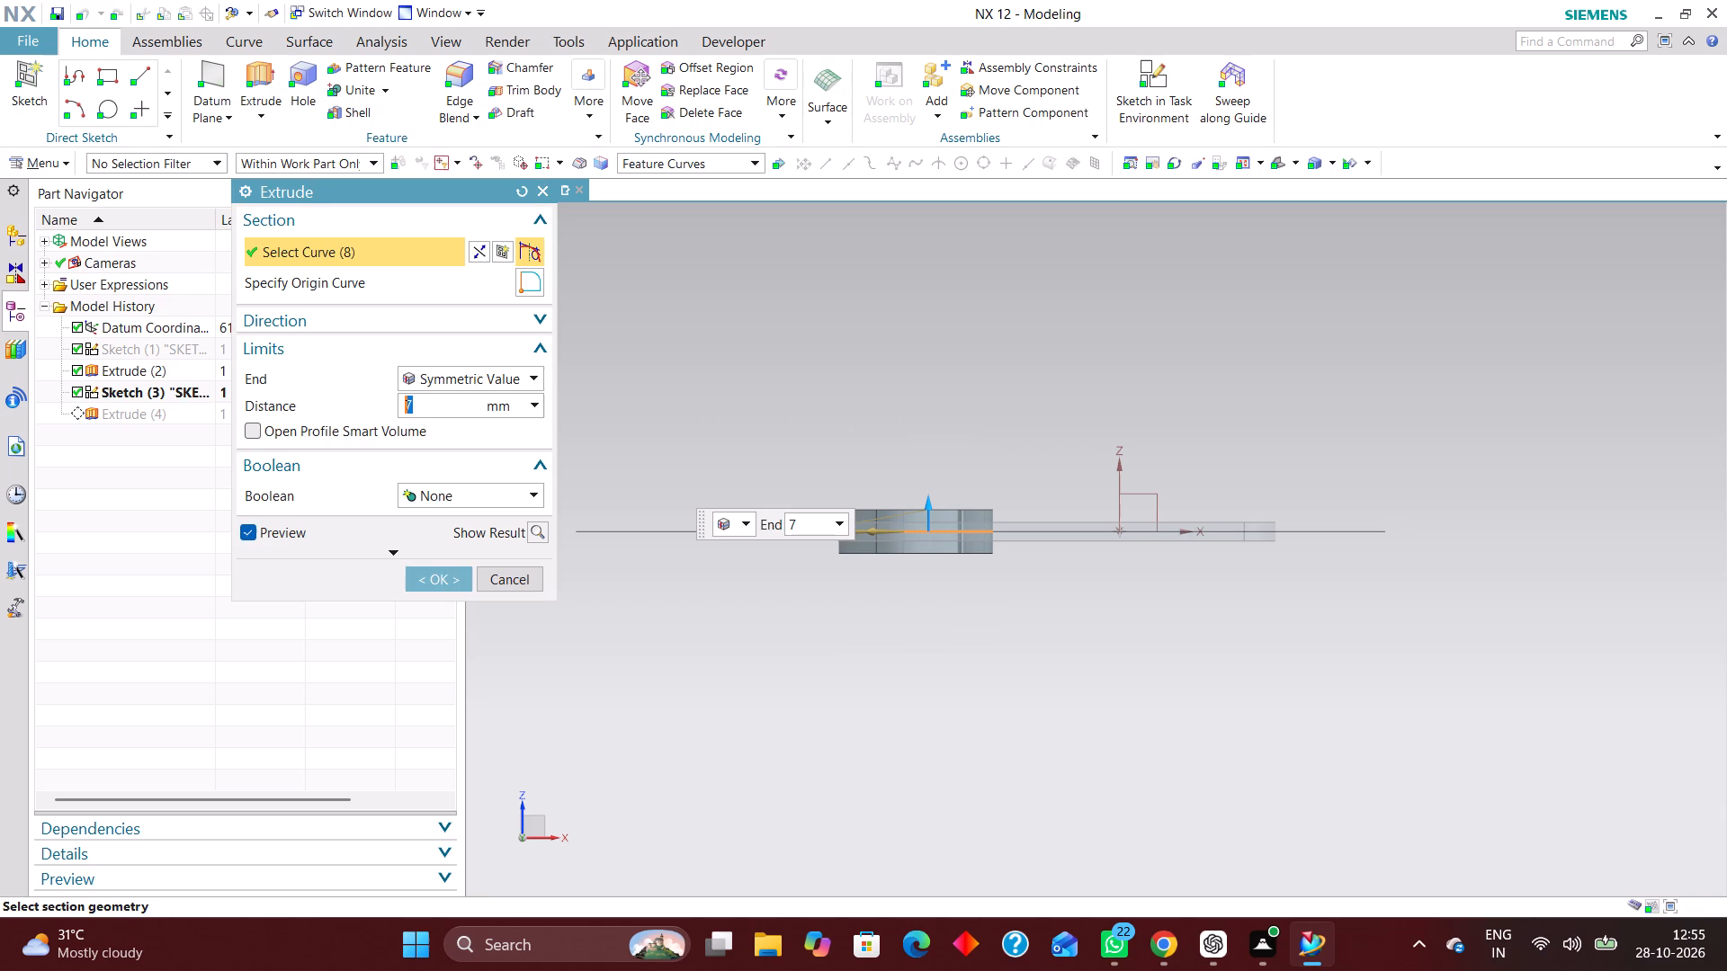
pyautogui.click(438, 582)
# Reorder the curved slot sketch and its extrusion ahead of the base plate sketch in the model history.
pyautogui.middleClick(1130, 582)
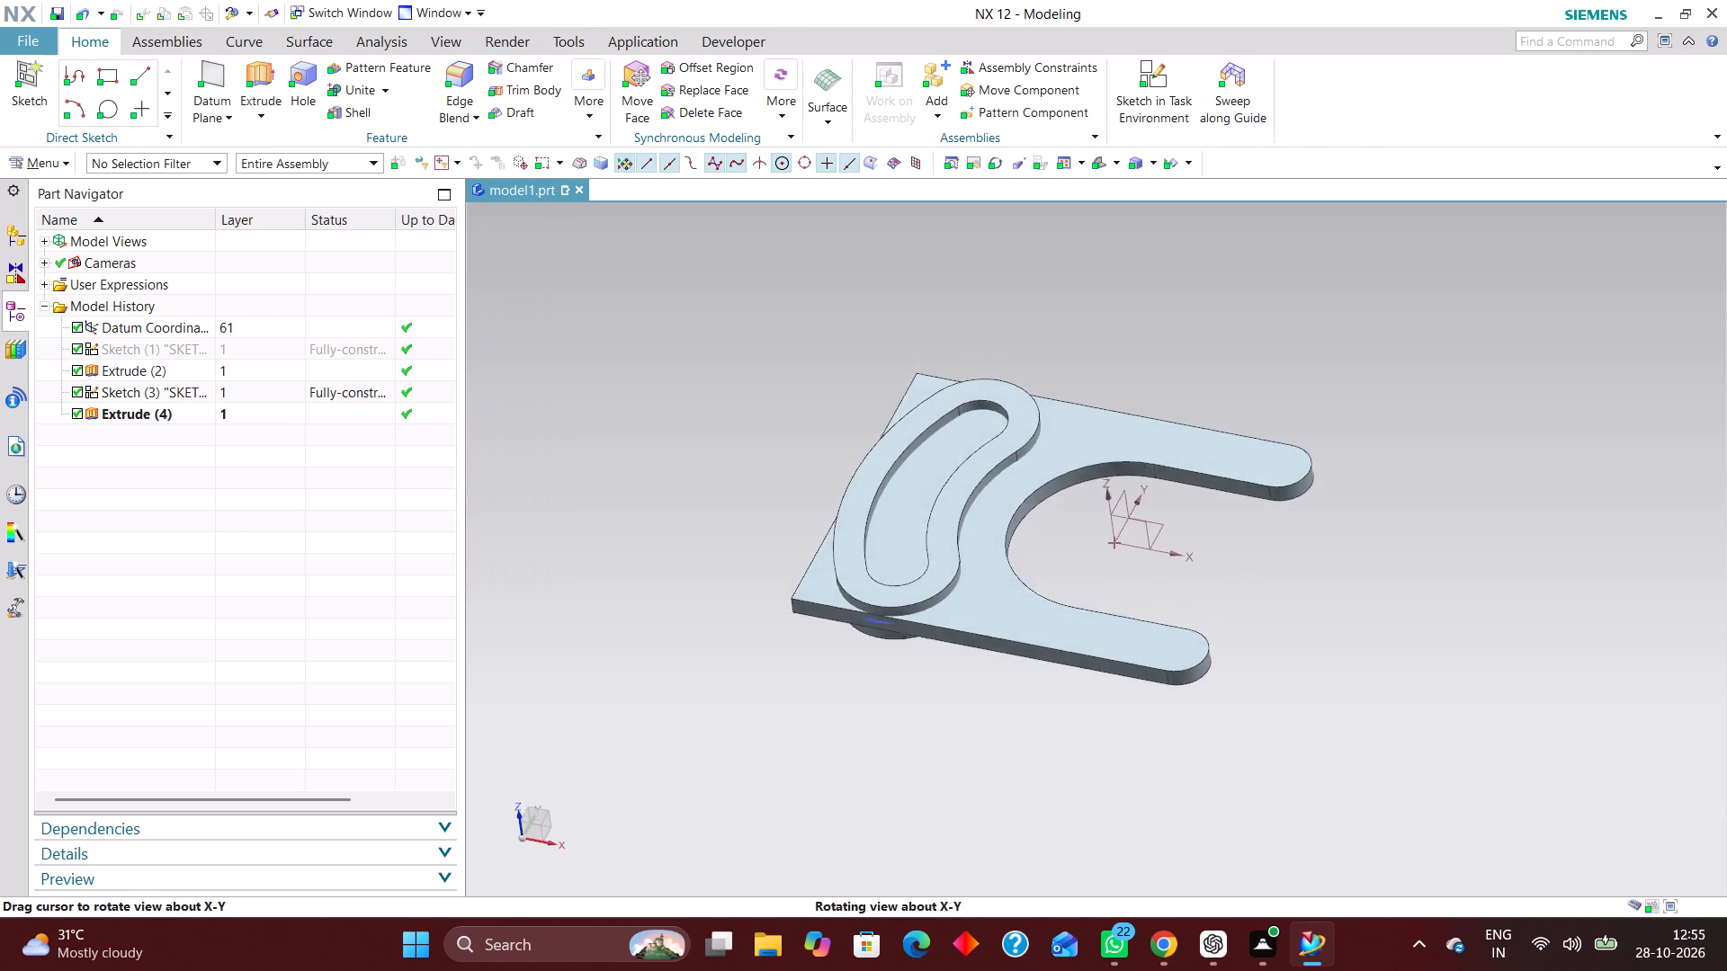
pyautogui.moveTo(1292, 471); pyautogui.dragTo(1236, 472, button='right')
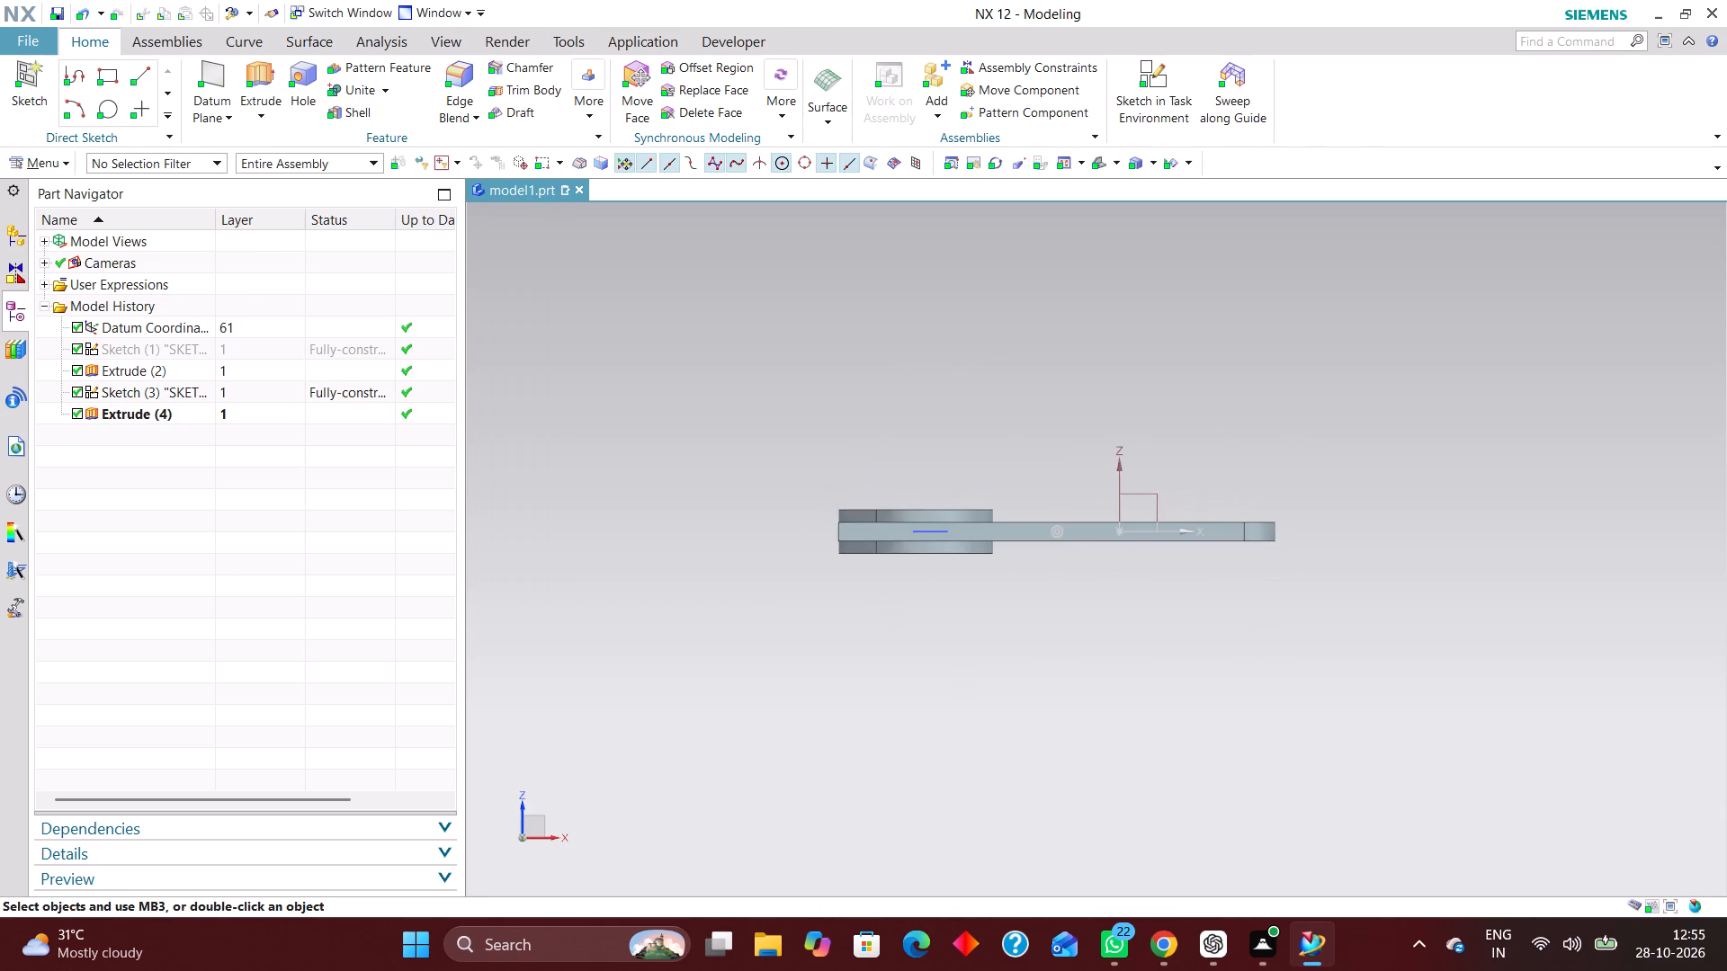
pyautogui.scroll(4, 989, 520)
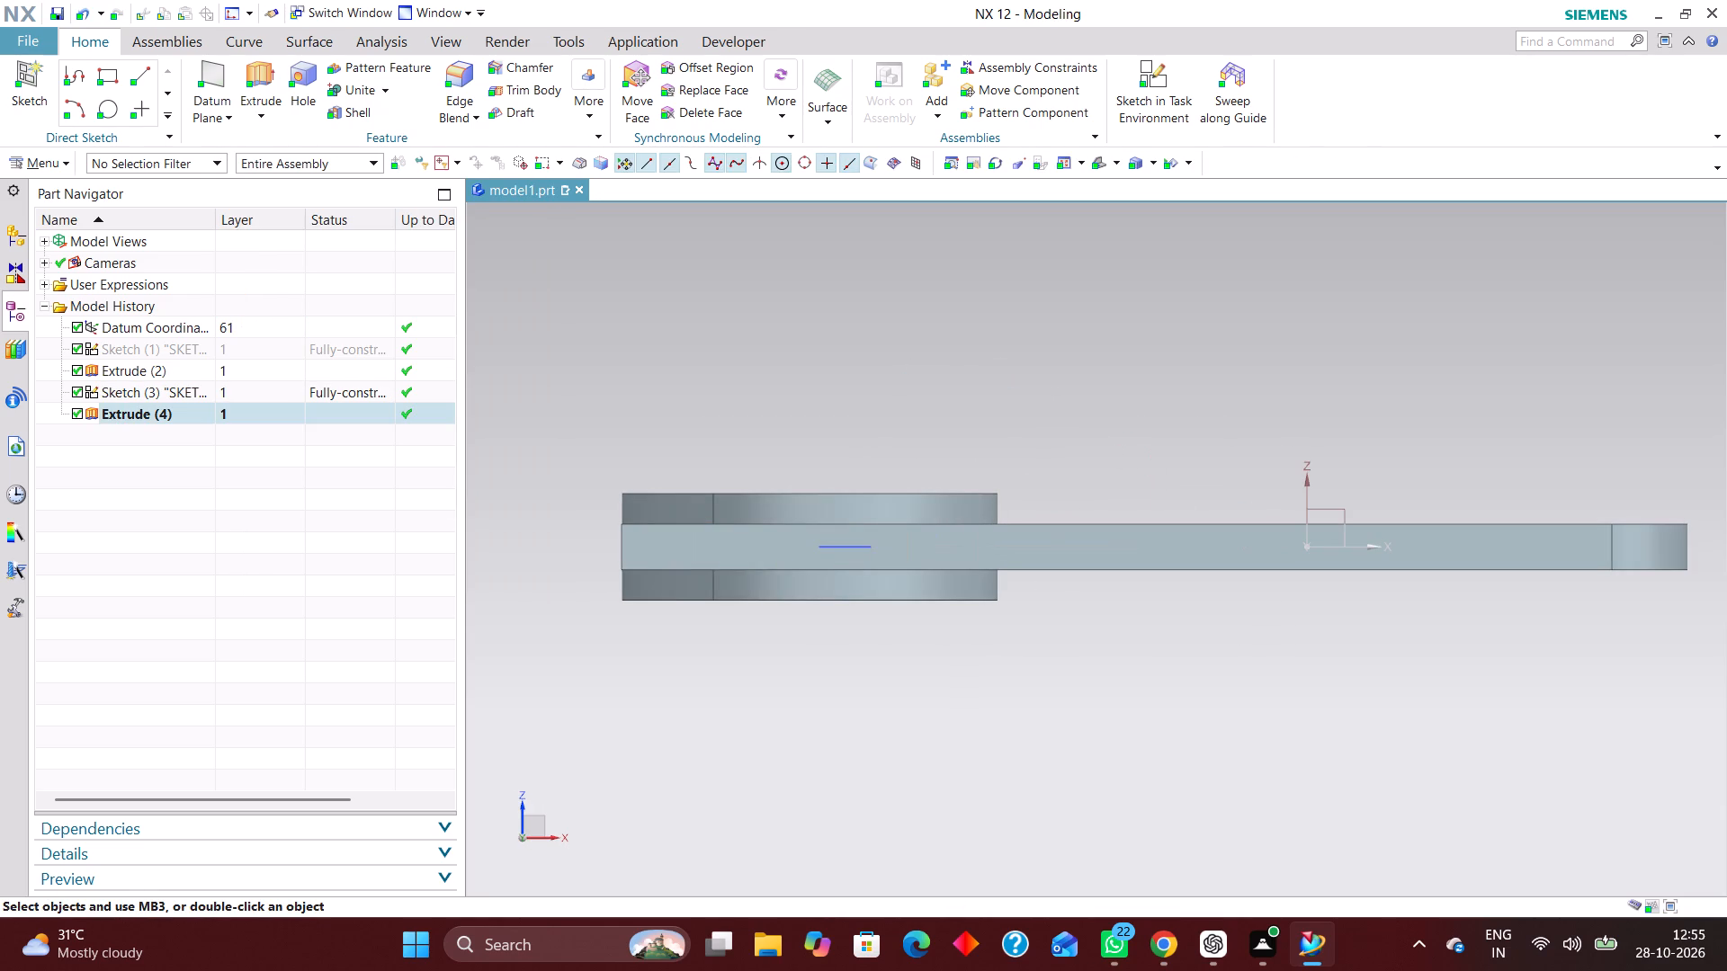
pyautogui.middleClick(1111, 652)
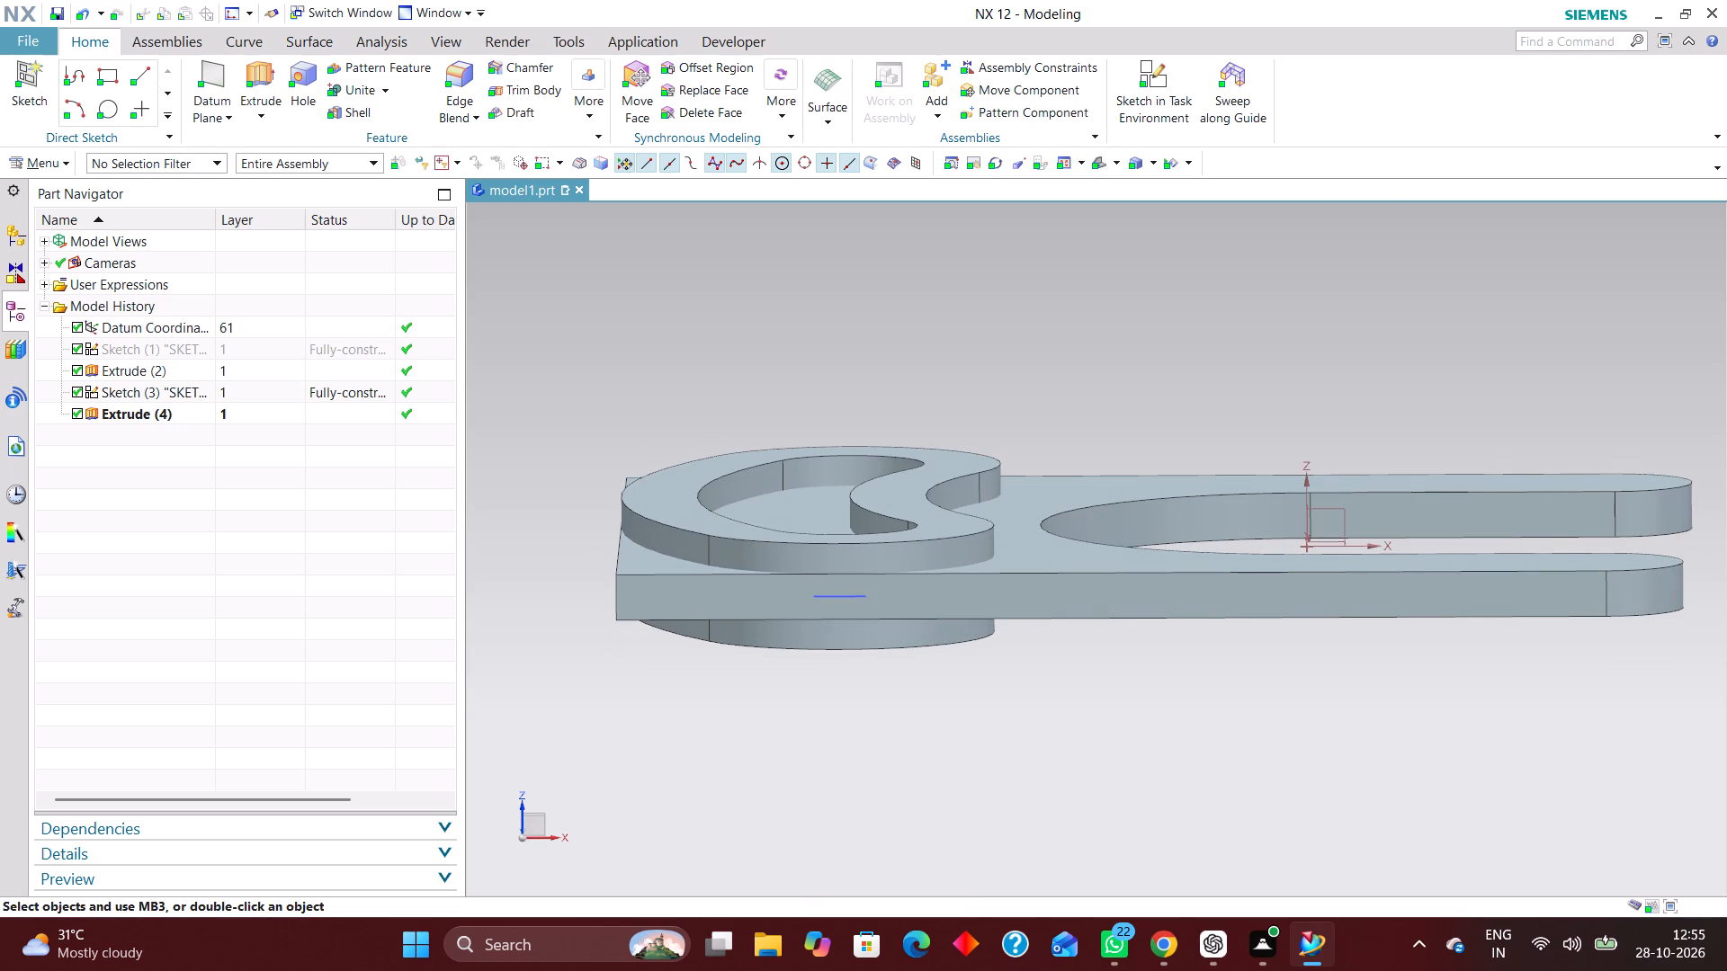
pyautogui.keyDown('ctrl'); pyautogui.click(197, 390); pyautogui.keyUp('ctrl')
pyautogui.keyDown('ctrl'); pyautogui.click(192, 414); pyautogui.keyUp('ctrl')
pyautogui.moveTo(205, 392); pyautogui.dragTo(196, 352)
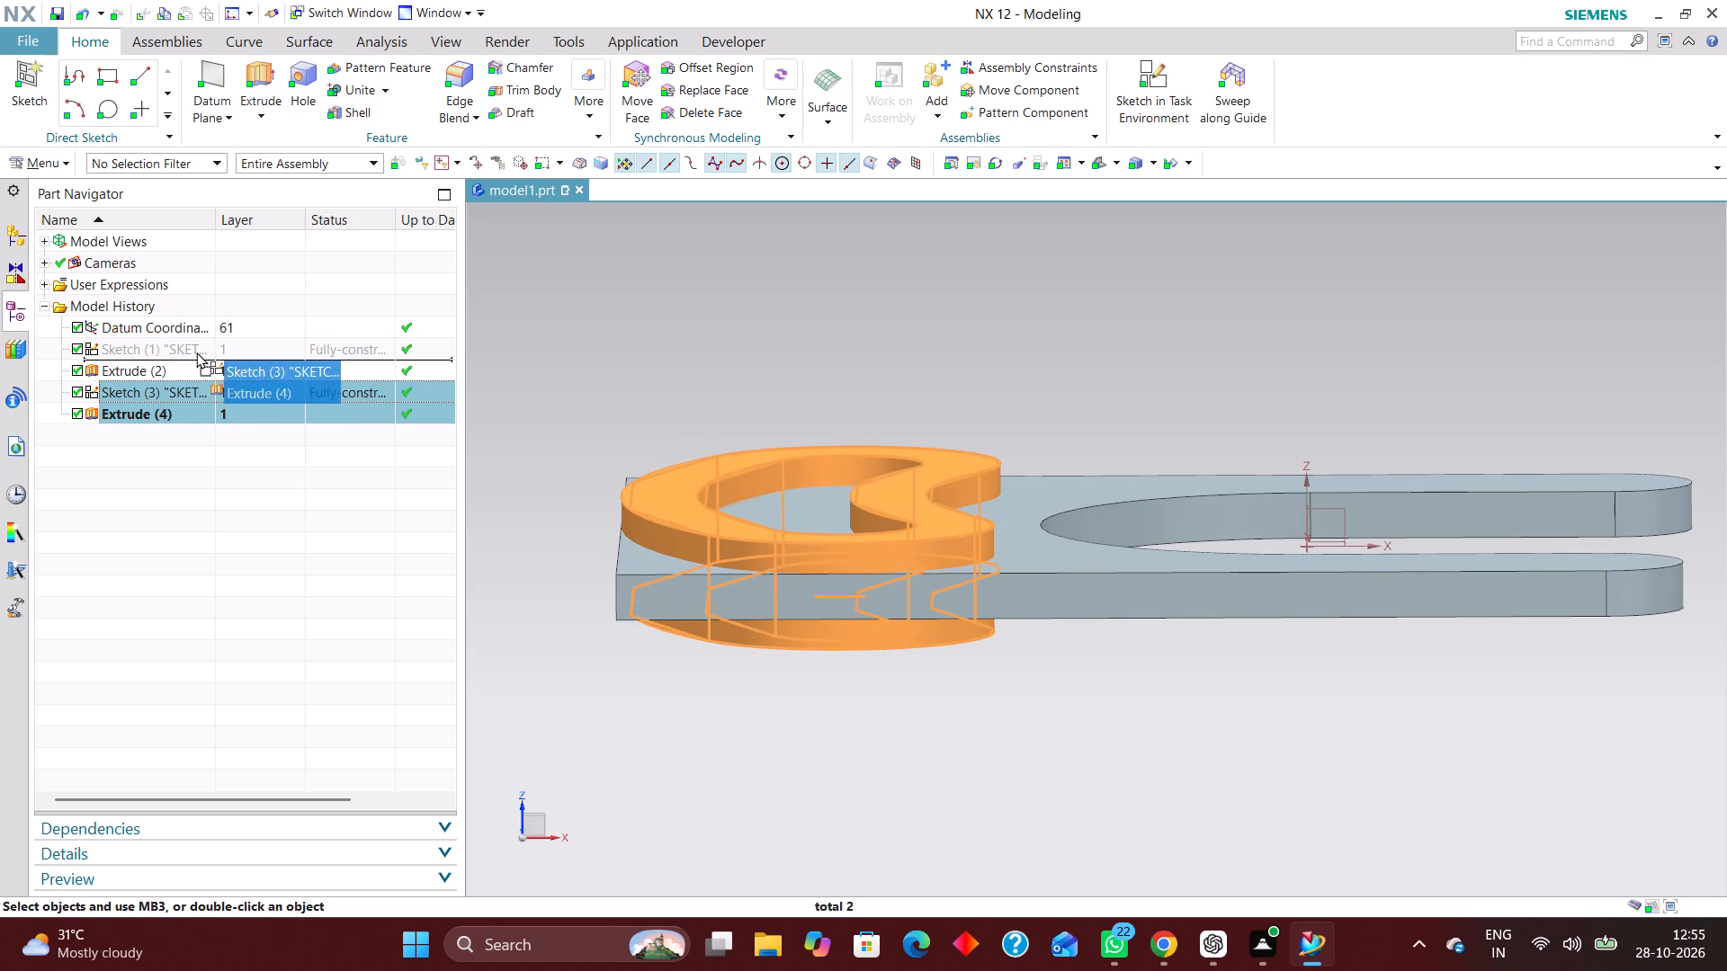
pyautogui.moveTo(196, 352); pyautogui.dragTo(194, 349)
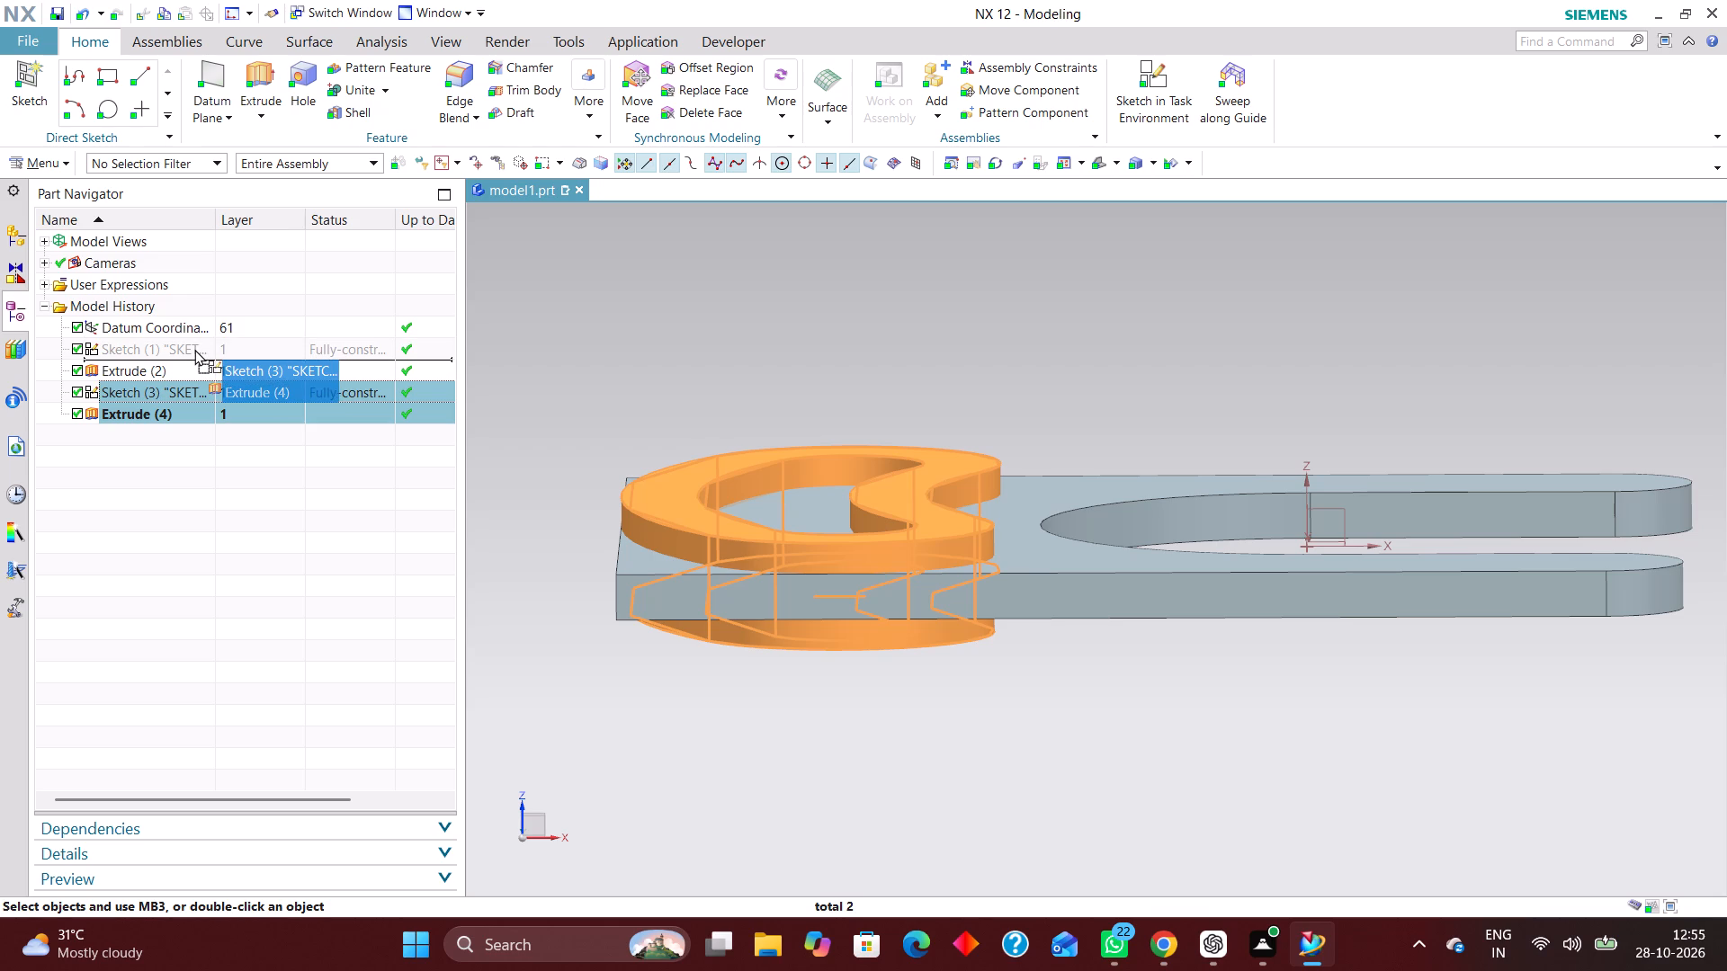
pyautogui.moveTo(194, 349); pyautogui.dragTo(194, 346)
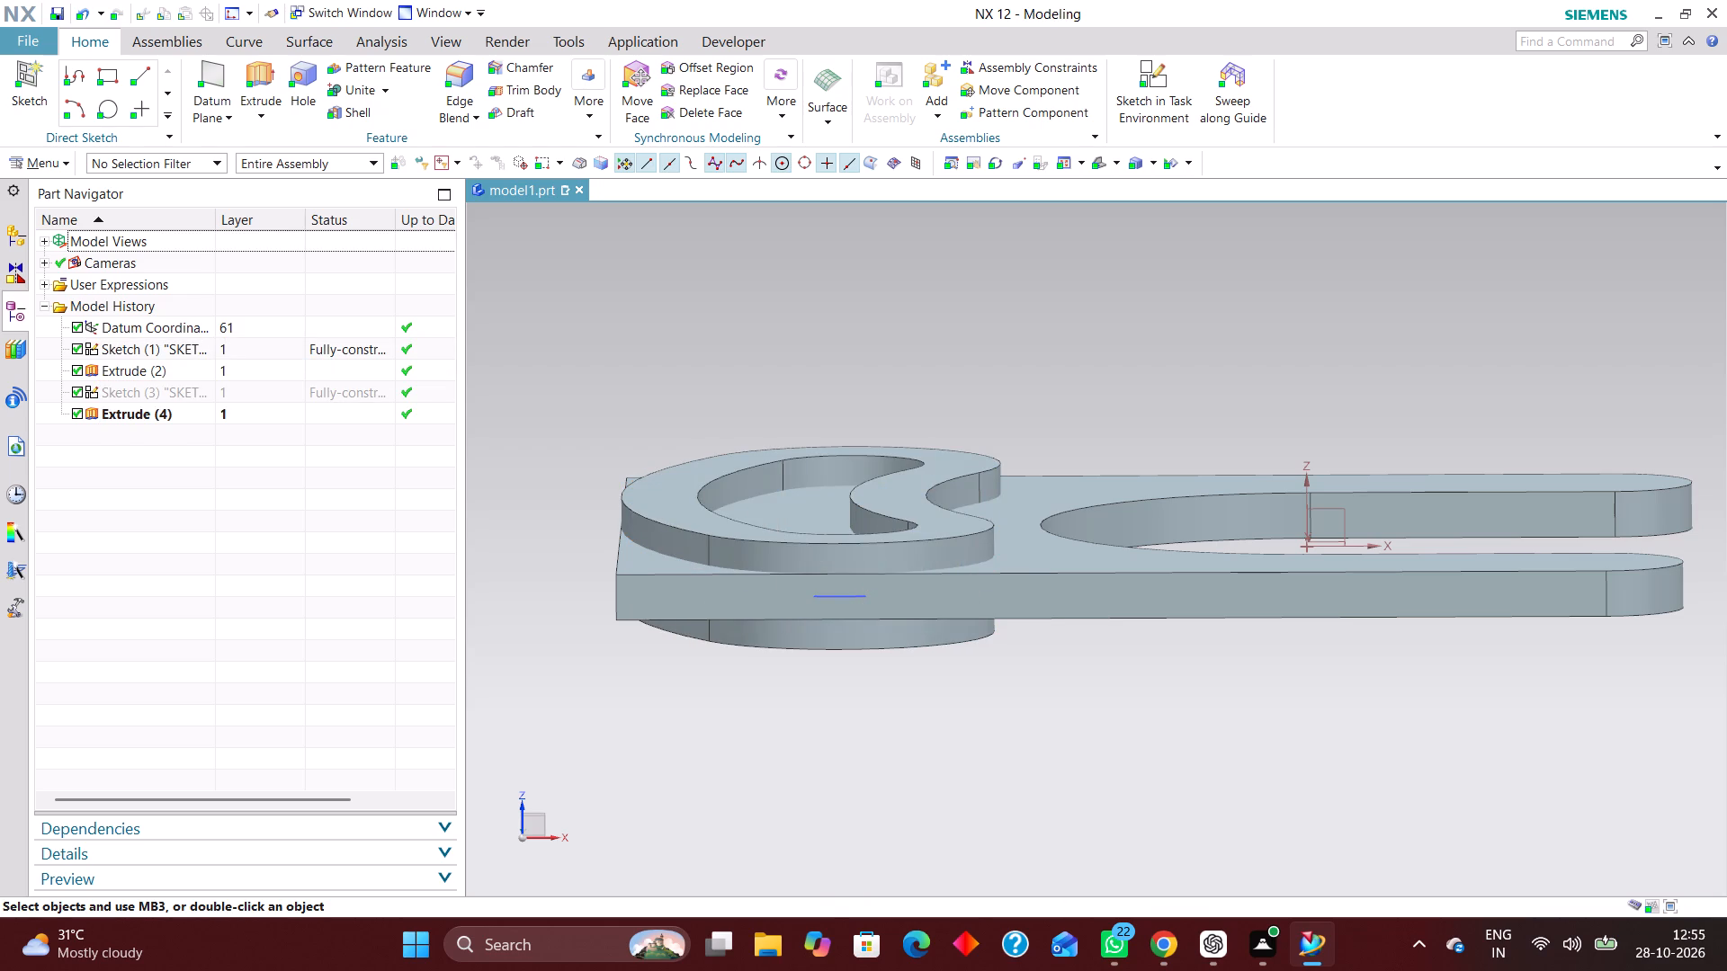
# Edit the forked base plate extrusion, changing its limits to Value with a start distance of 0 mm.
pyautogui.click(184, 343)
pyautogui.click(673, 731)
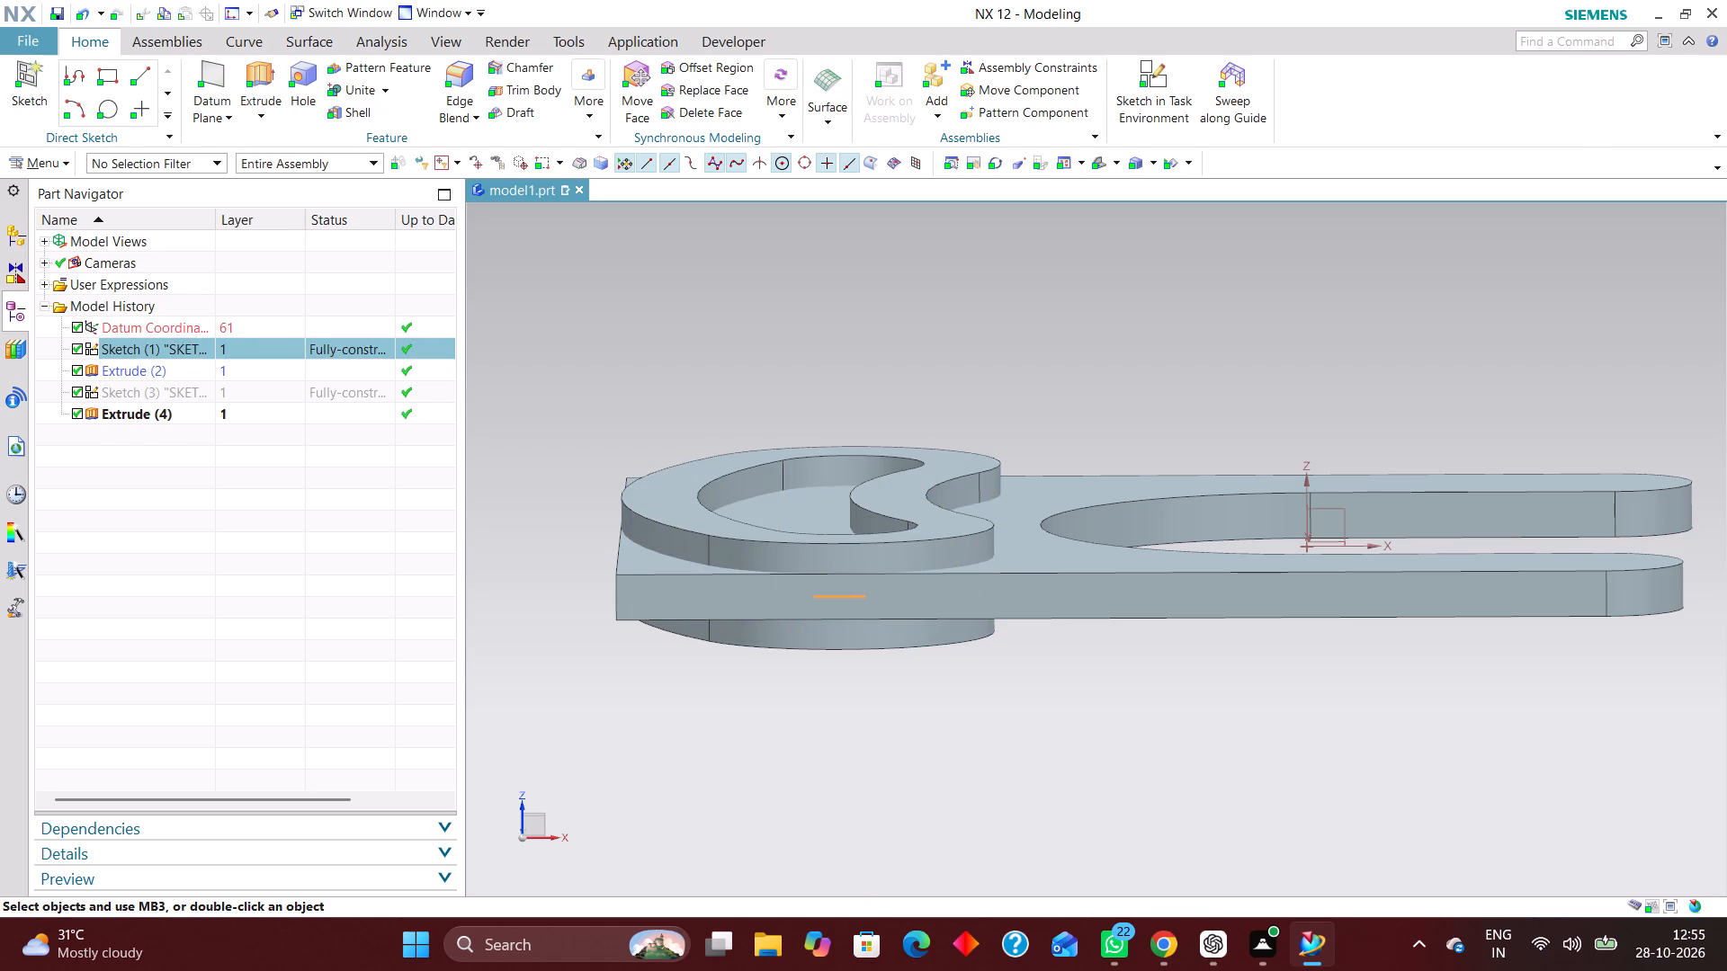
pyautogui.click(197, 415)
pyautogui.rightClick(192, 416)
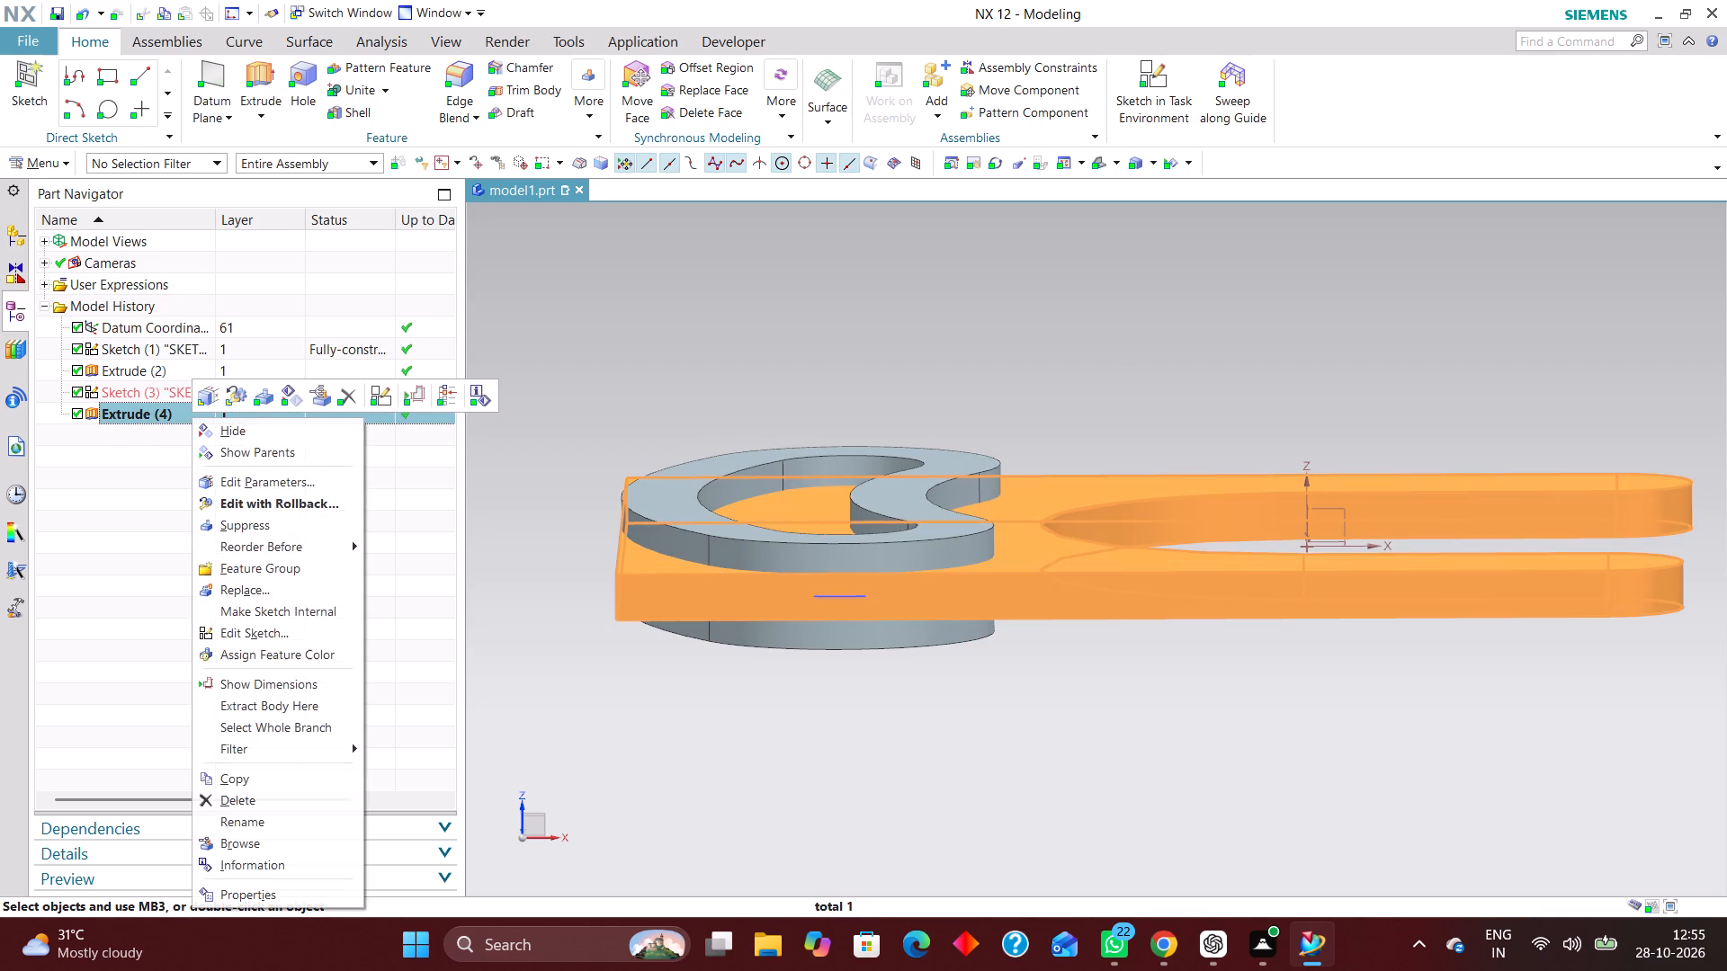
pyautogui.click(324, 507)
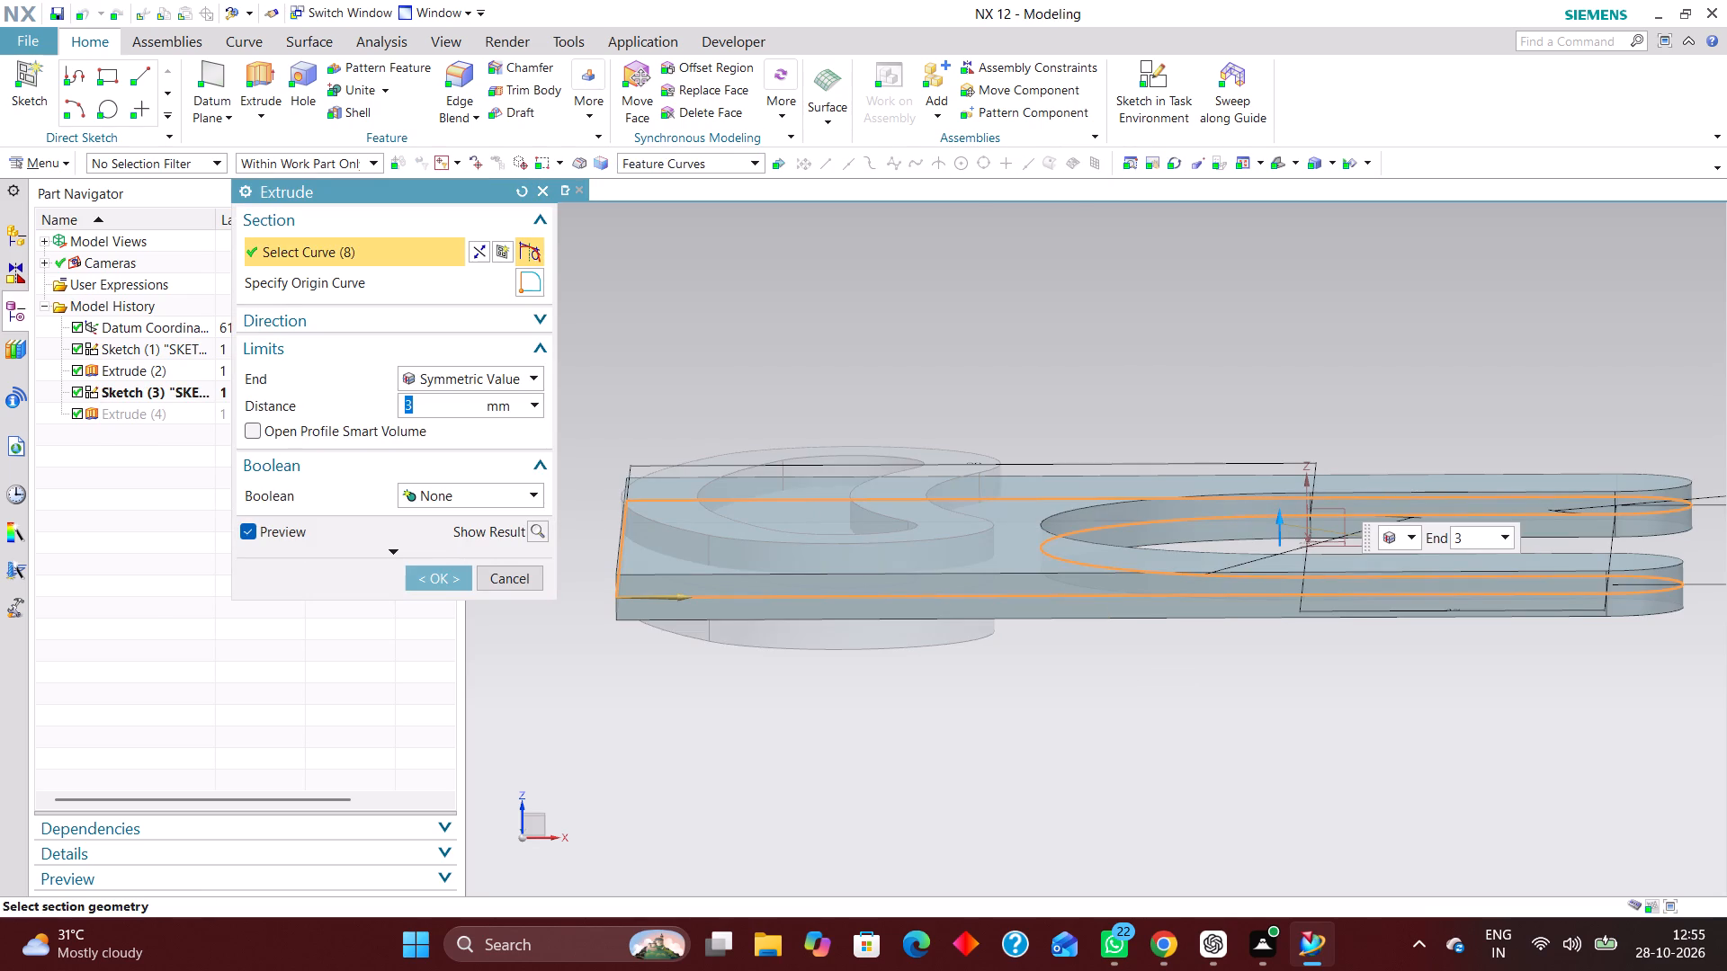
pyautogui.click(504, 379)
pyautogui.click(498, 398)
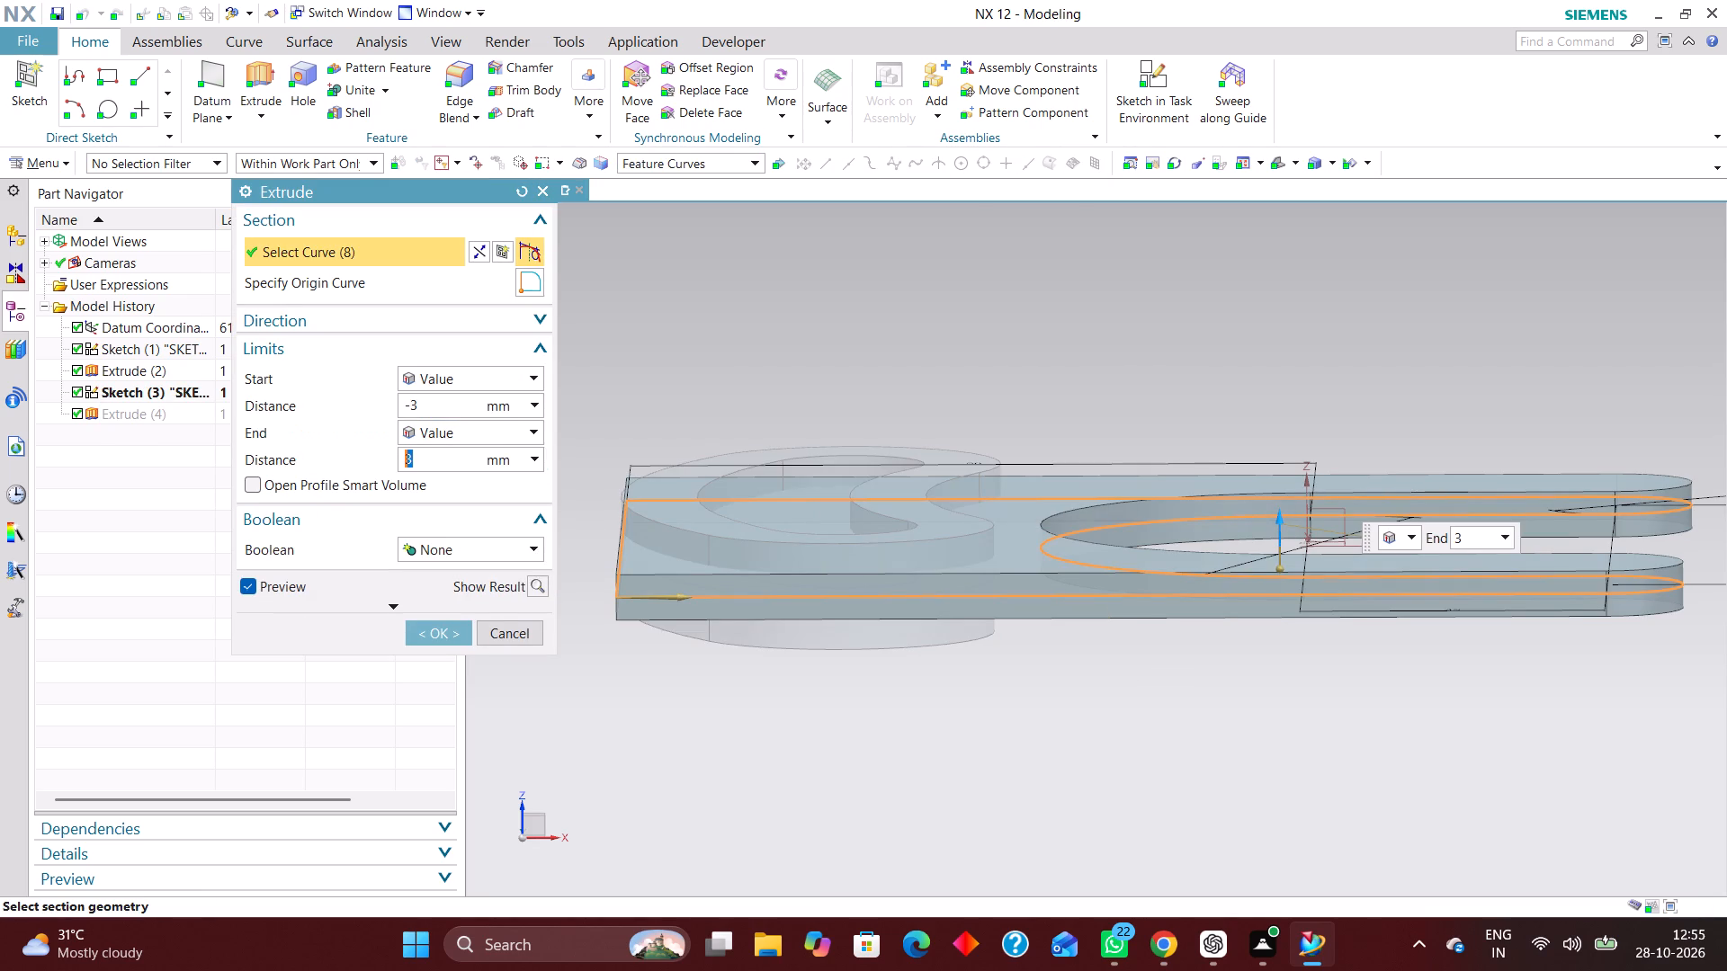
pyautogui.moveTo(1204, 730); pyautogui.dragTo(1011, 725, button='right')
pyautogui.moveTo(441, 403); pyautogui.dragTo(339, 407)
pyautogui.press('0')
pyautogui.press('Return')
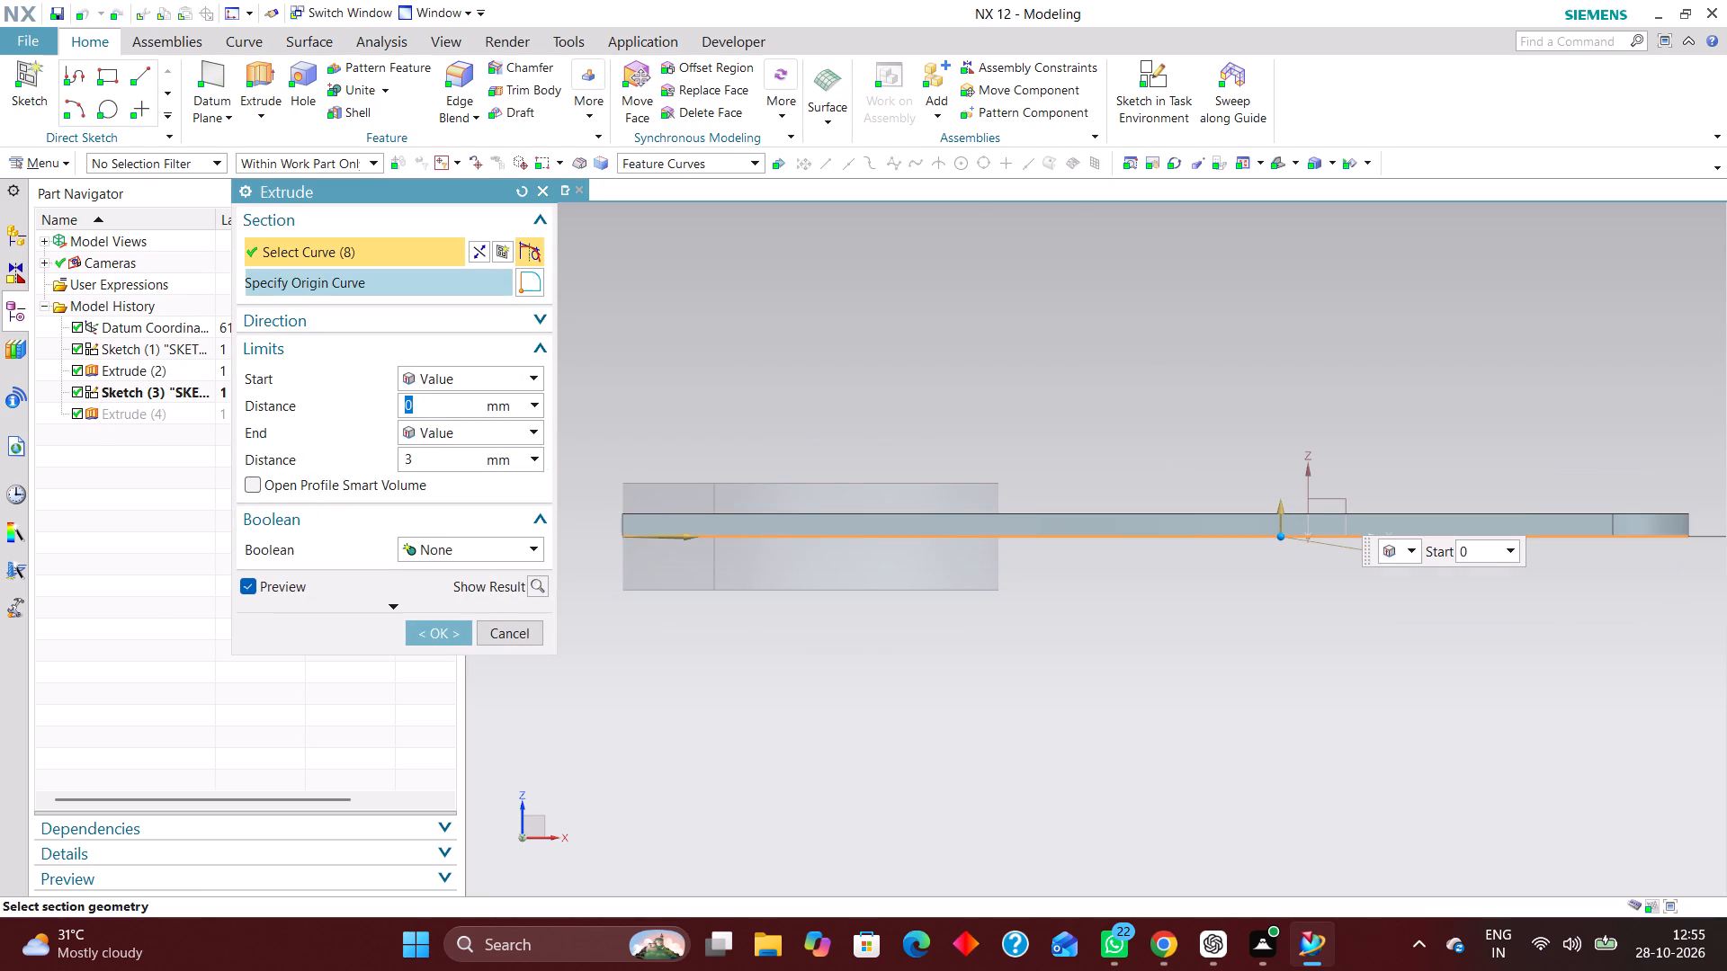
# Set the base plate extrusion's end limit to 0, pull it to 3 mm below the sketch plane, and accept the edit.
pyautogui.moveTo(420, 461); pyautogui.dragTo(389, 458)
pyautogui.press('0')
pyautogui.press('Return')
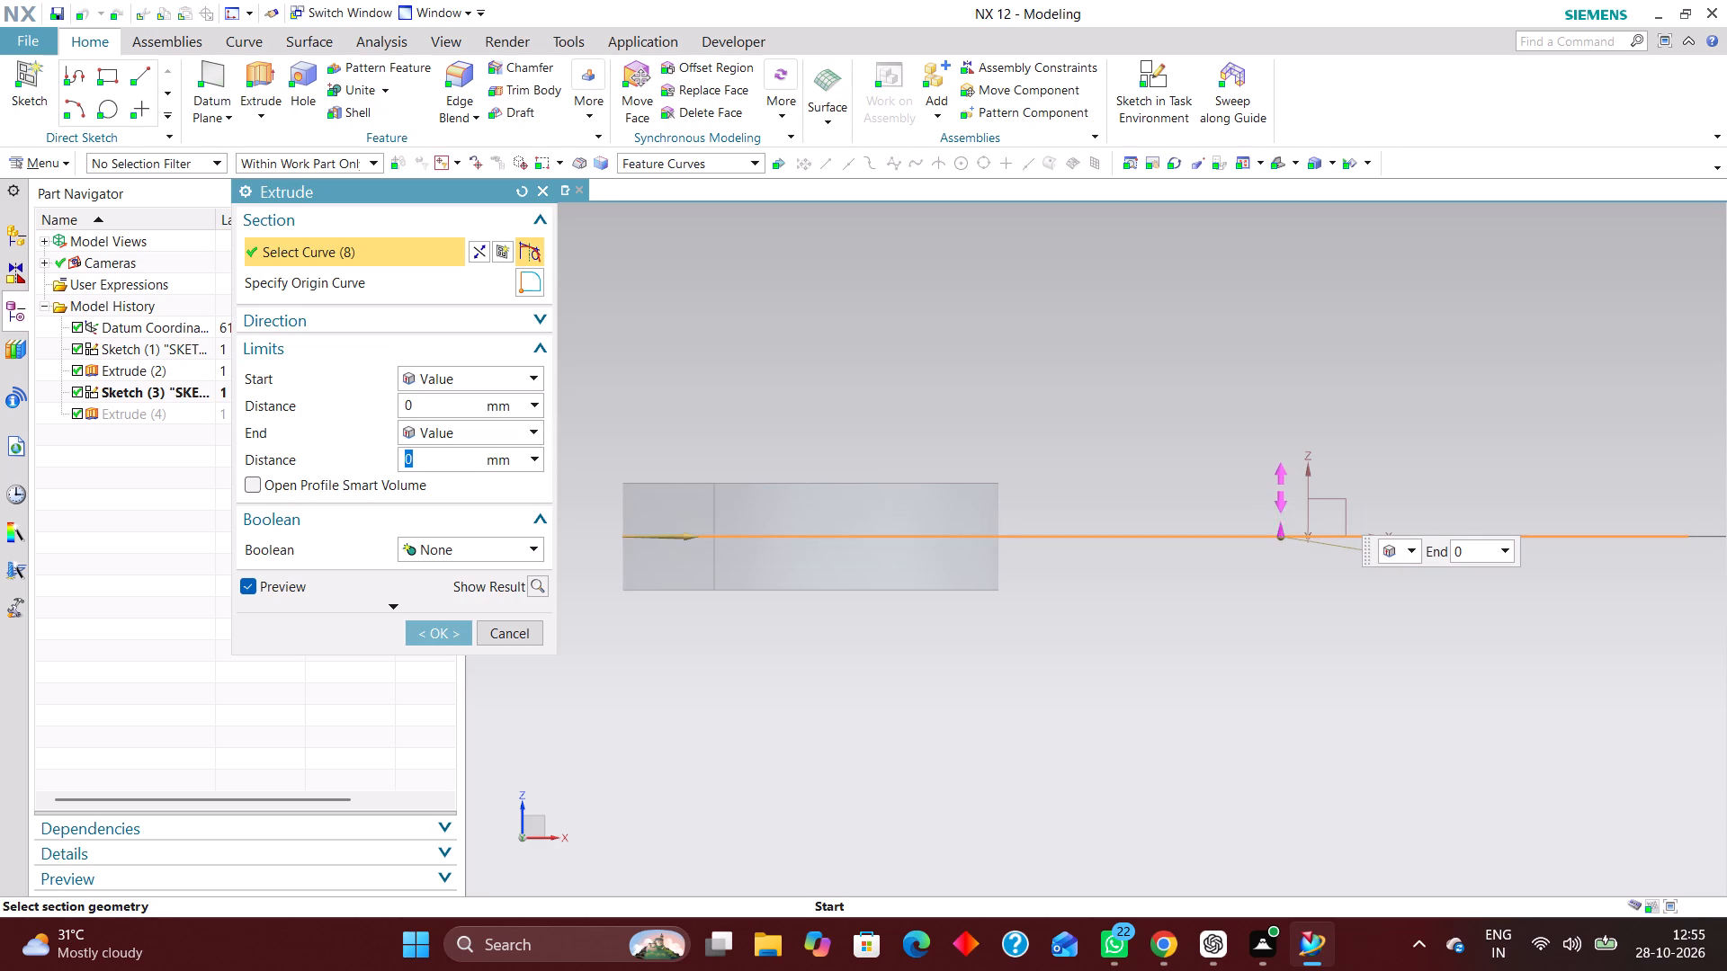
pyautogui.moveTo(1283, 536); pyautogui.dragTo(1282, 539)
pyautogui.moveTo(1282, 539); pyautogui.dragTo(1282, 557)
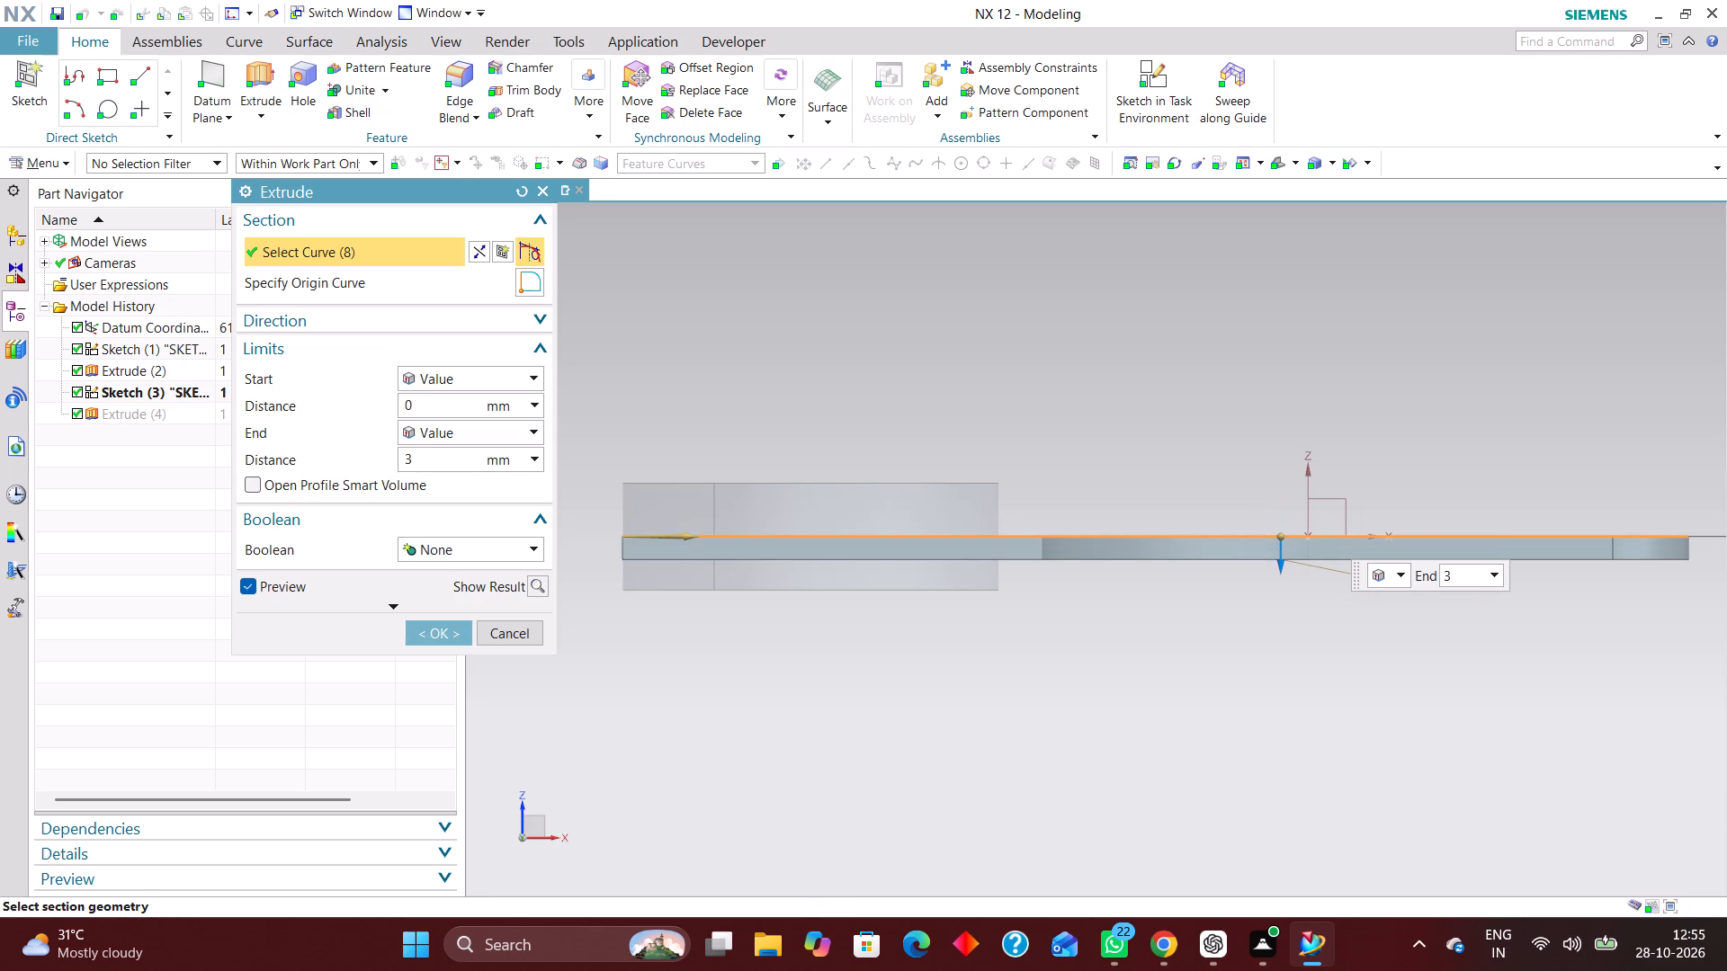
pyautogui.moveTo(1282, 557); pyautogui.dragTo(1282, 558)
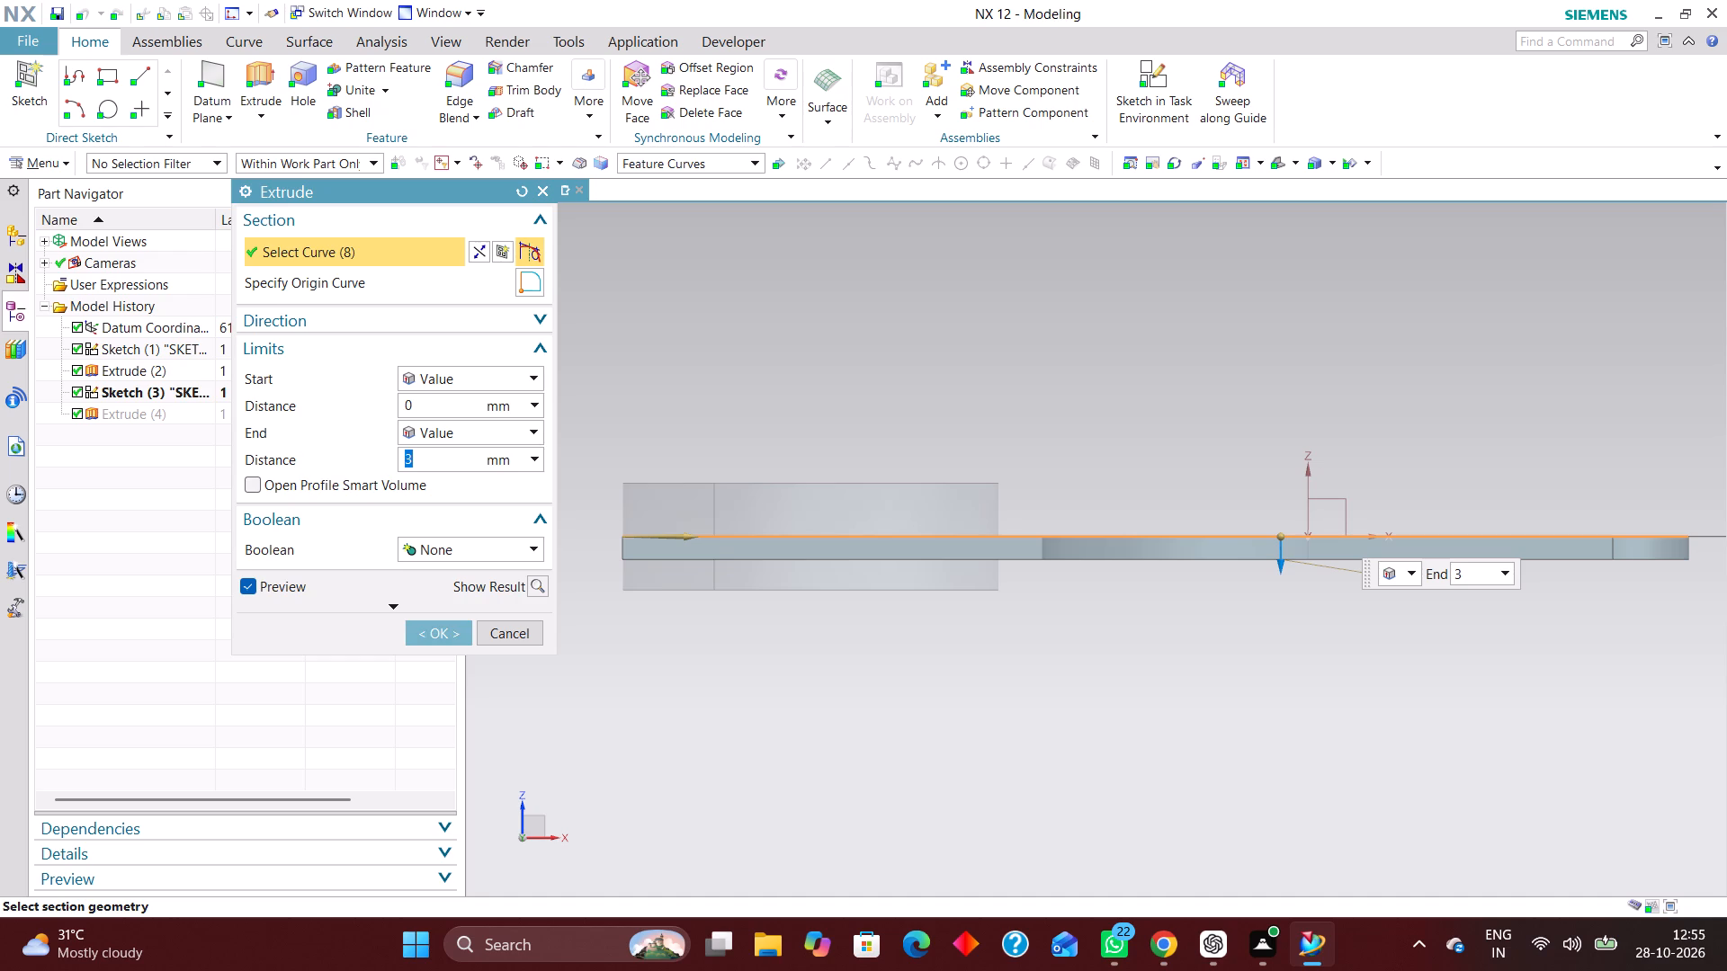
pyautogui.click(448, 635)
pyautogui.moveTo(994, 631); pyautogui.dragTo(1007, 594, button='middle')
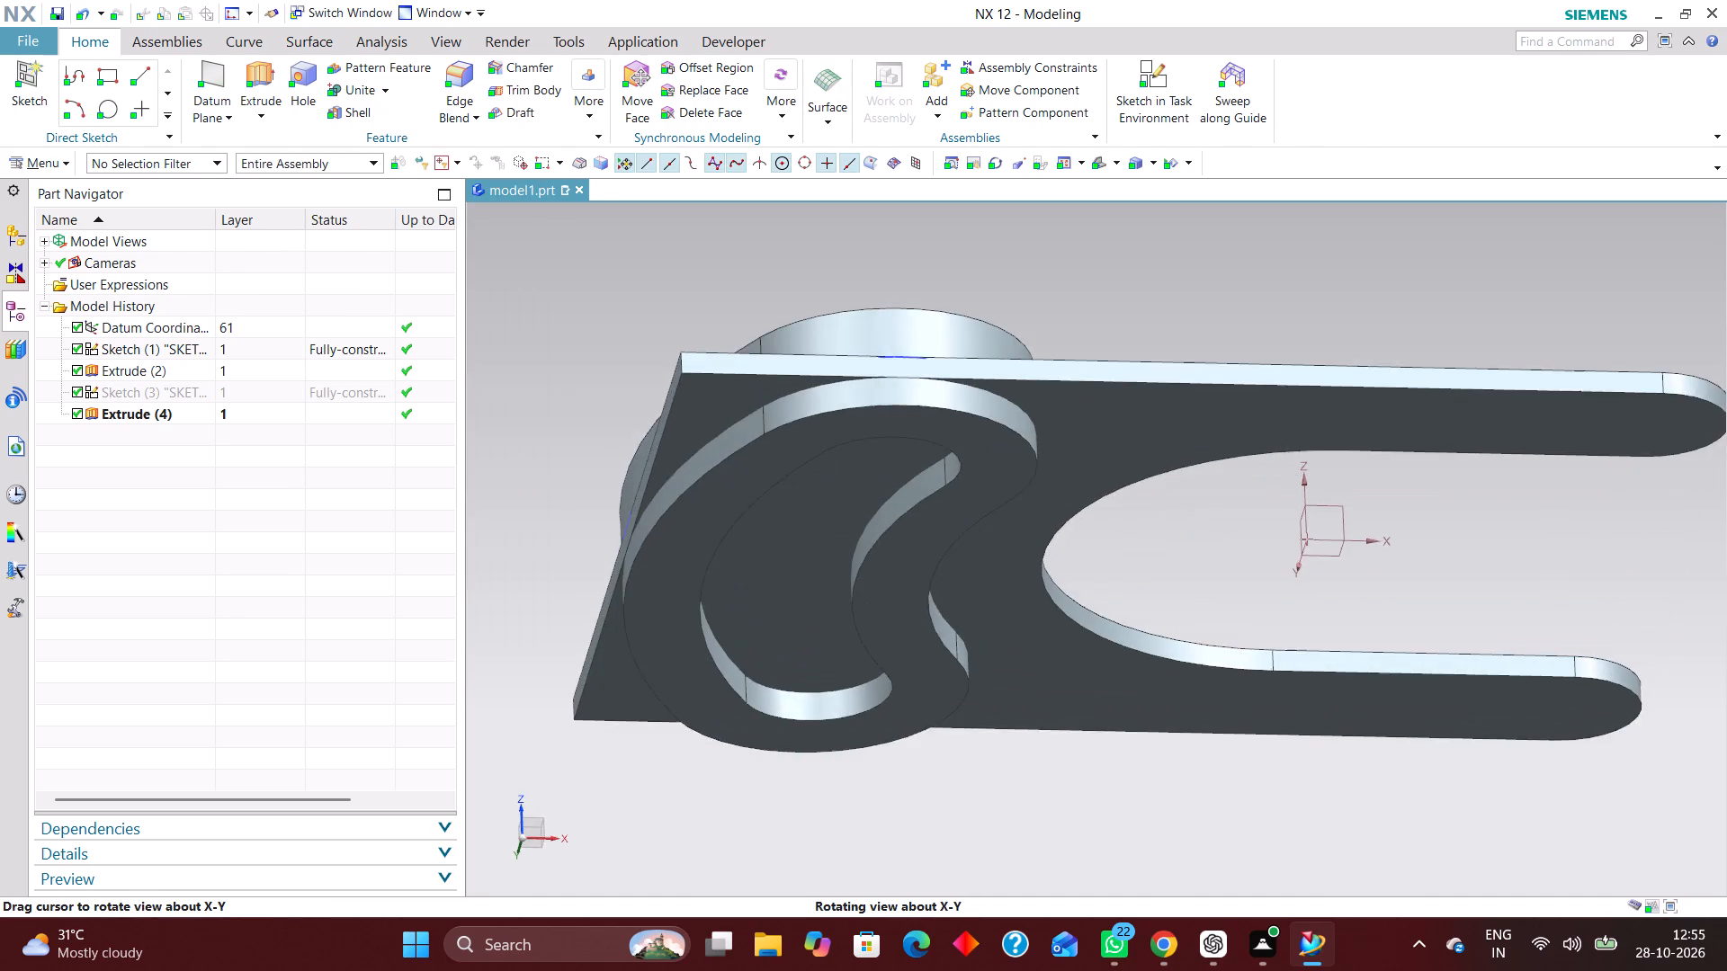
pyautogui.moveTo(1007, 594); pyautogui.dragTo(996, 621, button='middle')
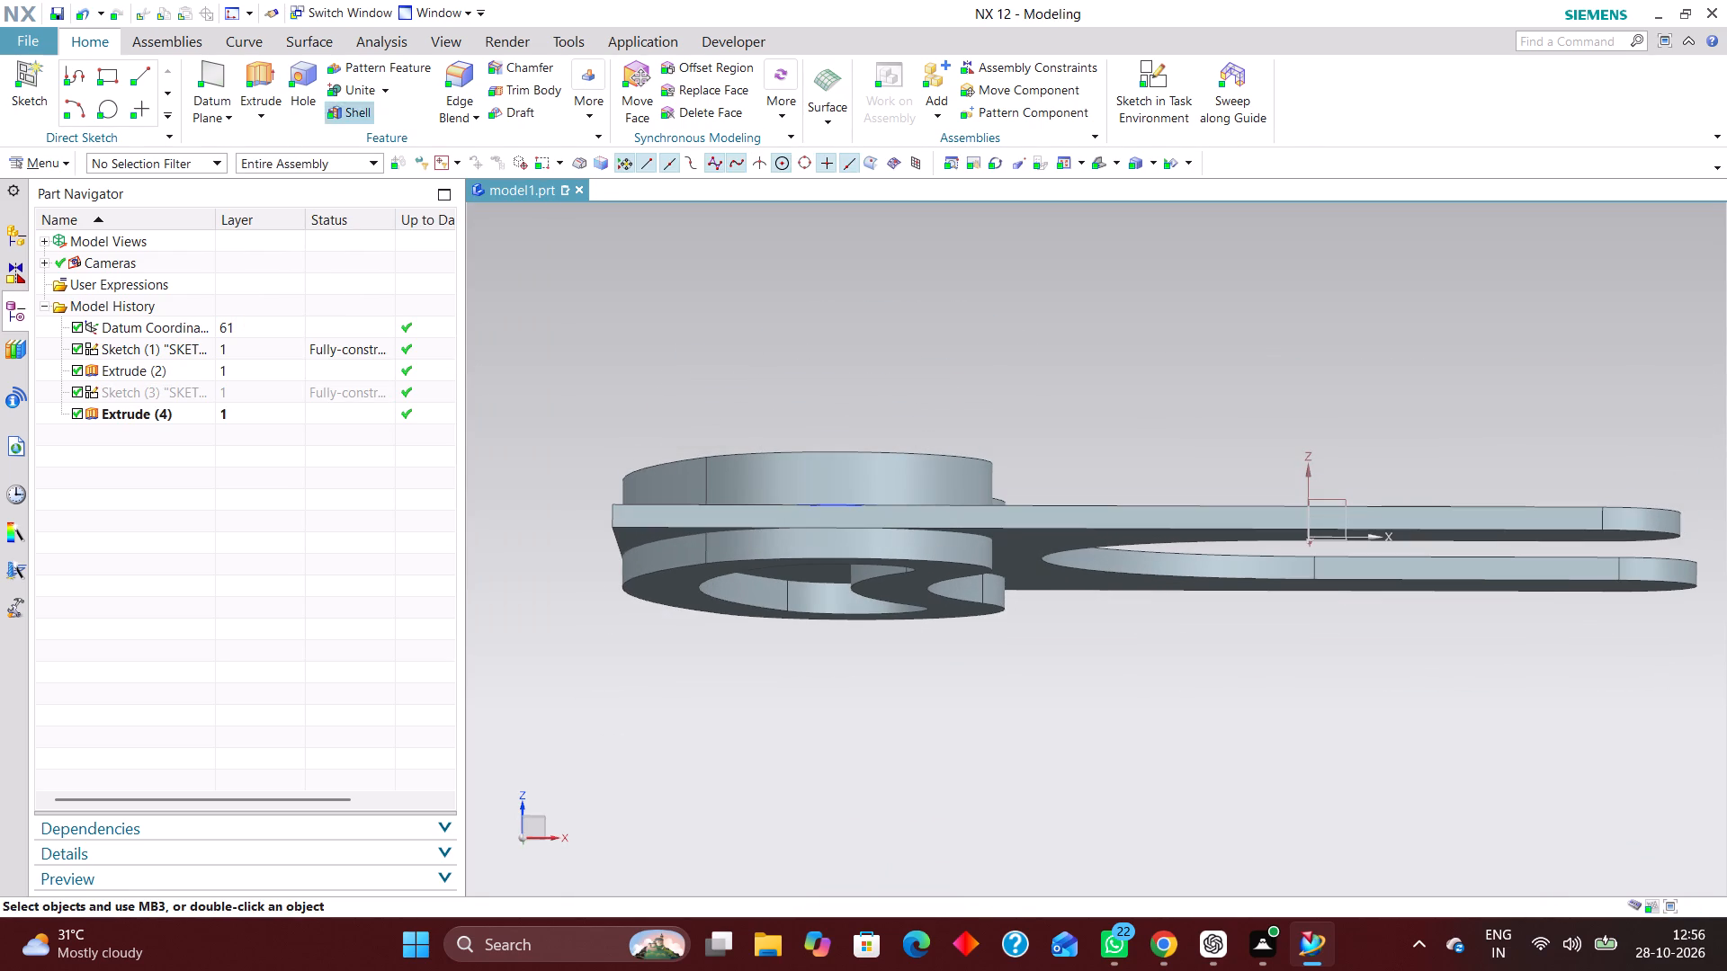
# Measure the simple distance between the undersides of the curved slot boss and the base plate.
pyautogui.click(373, 41)
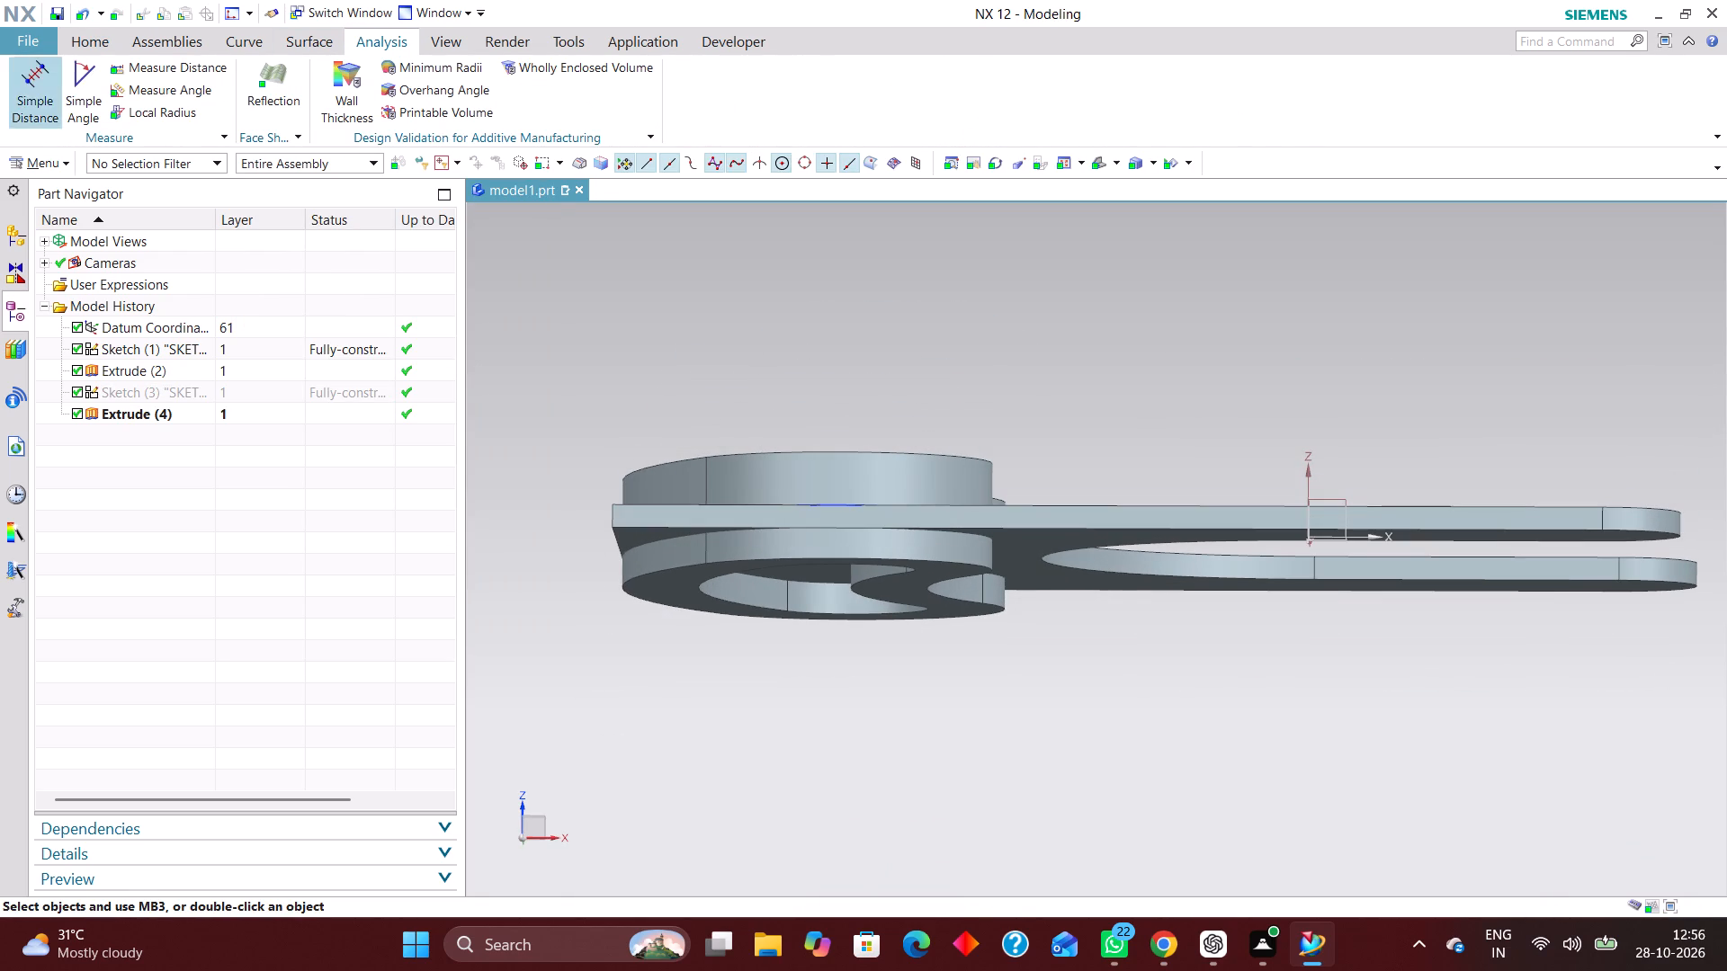
pyautogui.click(48, 81)
pyautogui.moveTo(965, 551); pyautogui.dragTo(949, 501, button='middle')
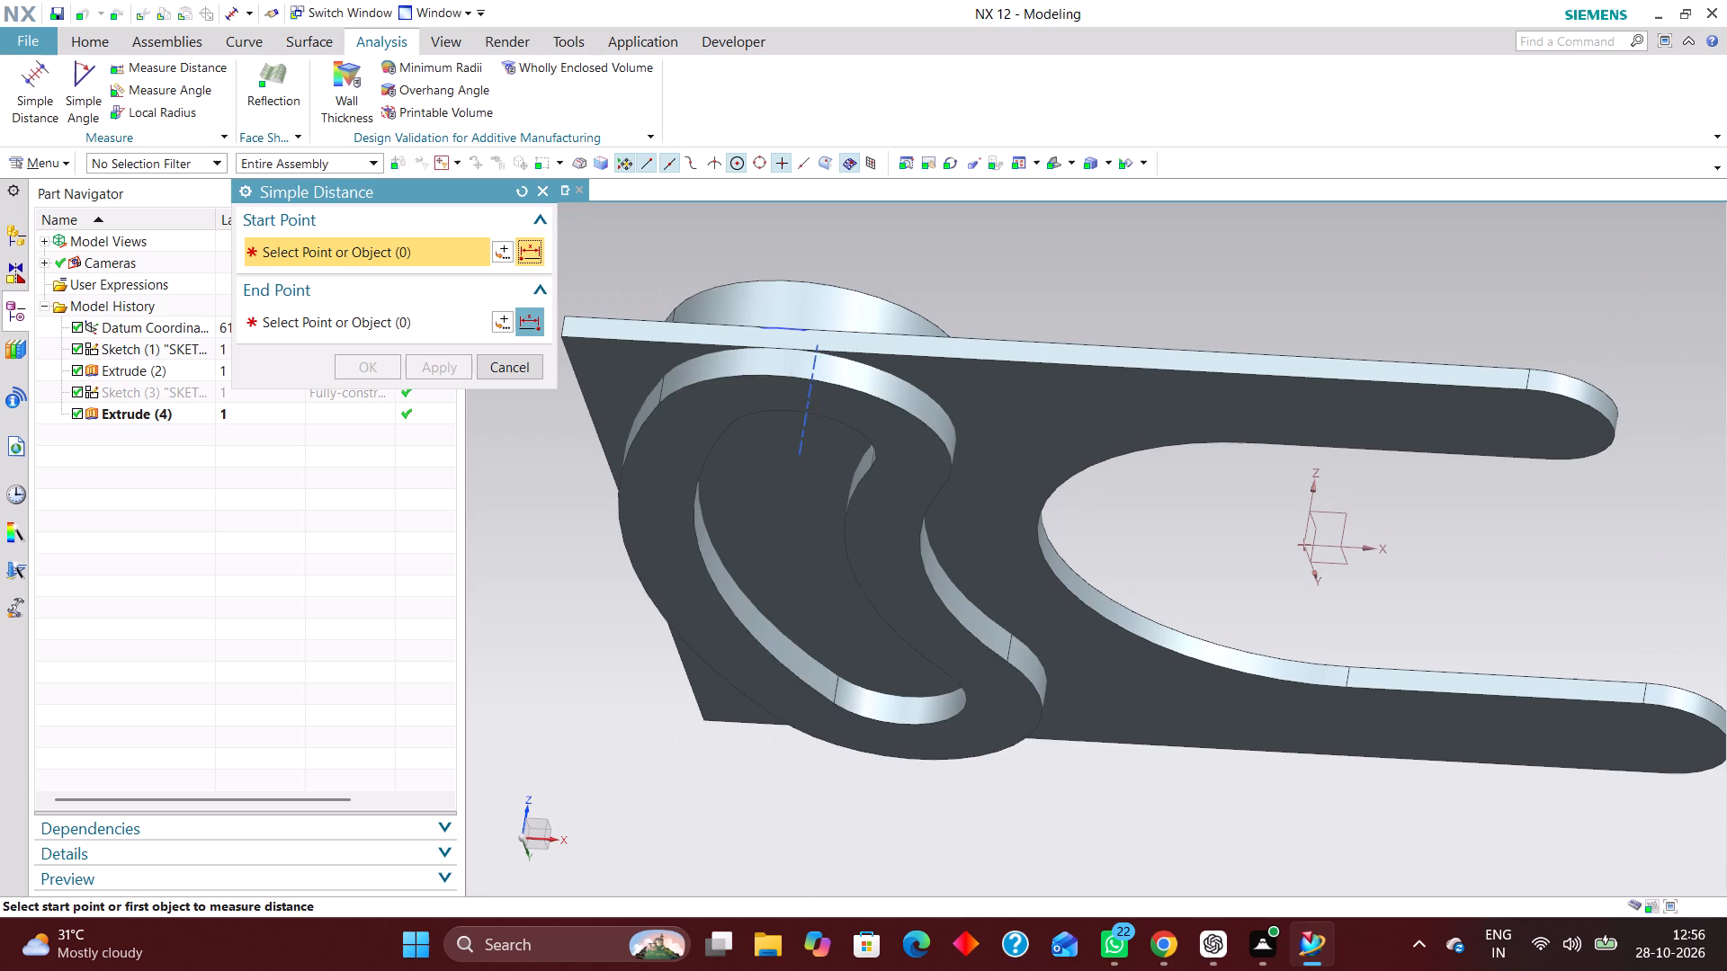
pyautogui.click(892, 429)
pyautogui.click(956, 366)
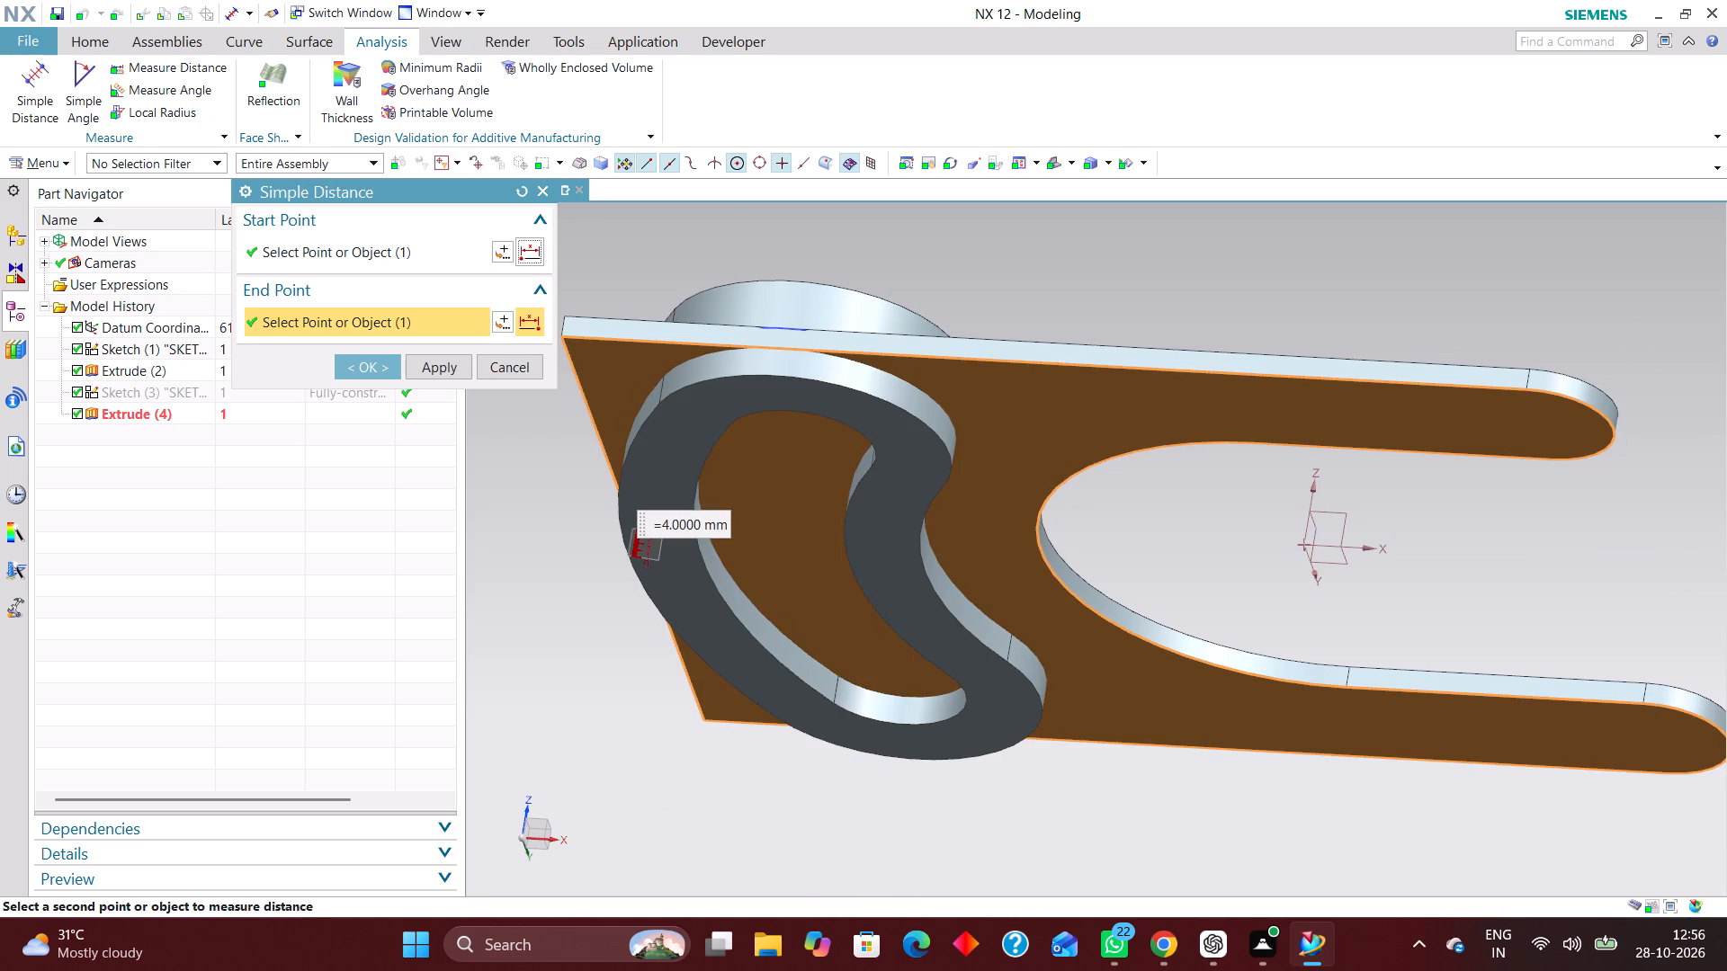
pyautogui.click(508, 361)
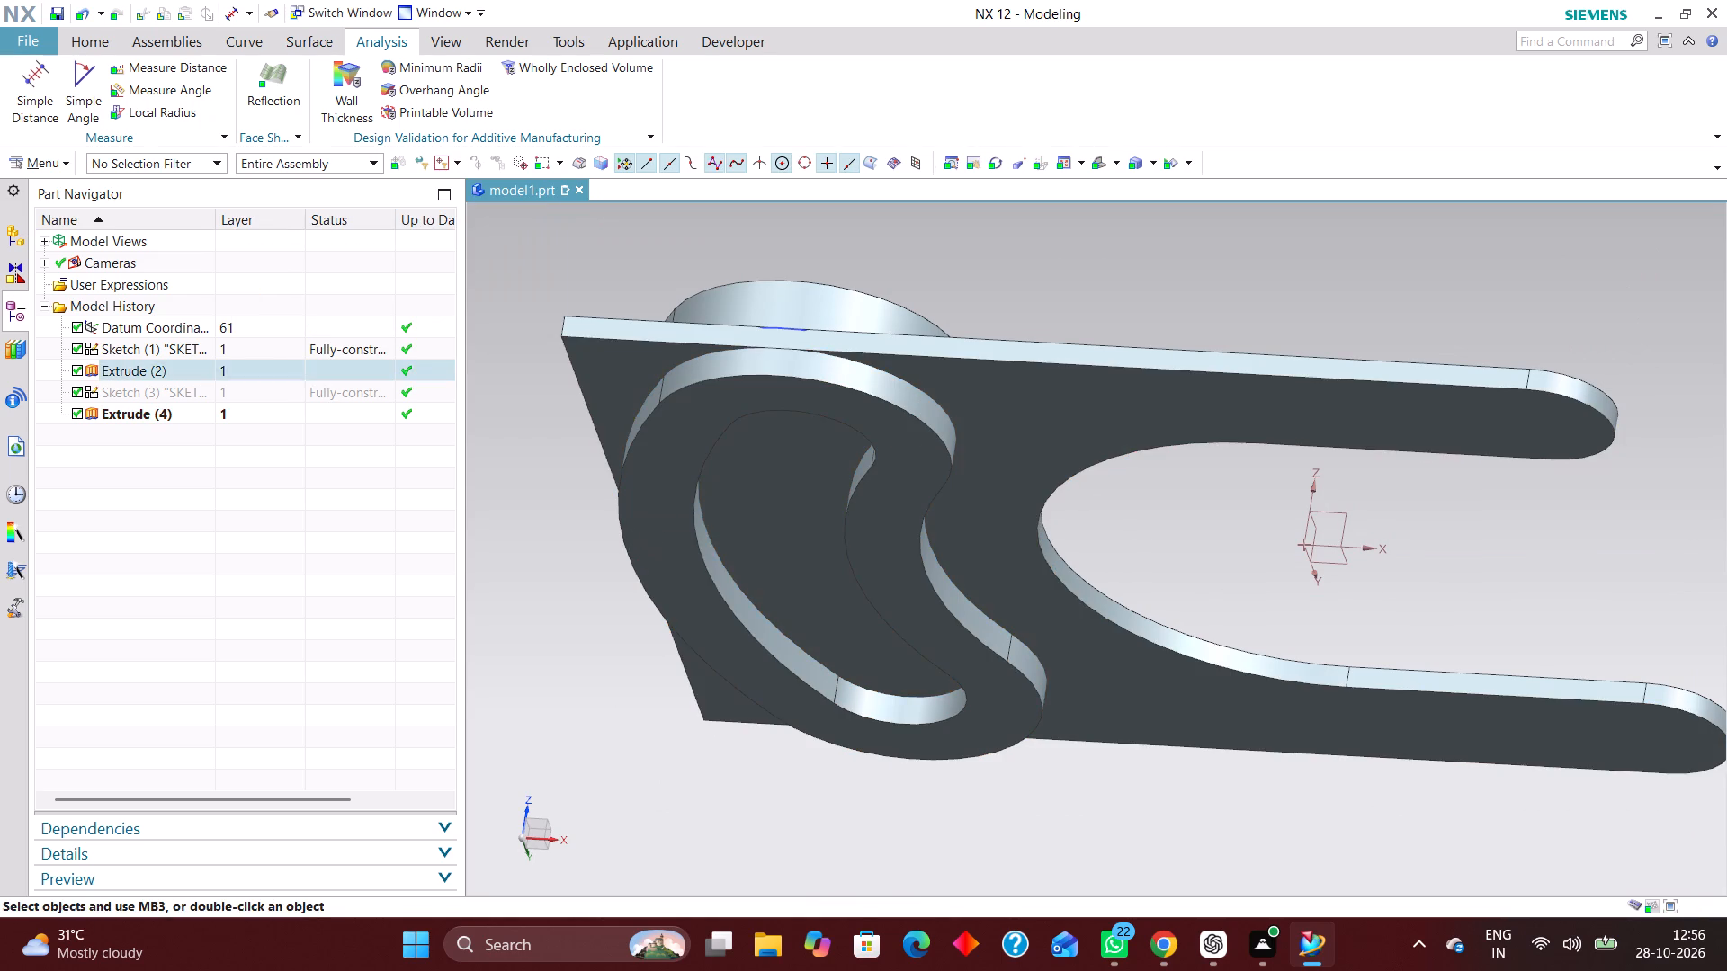
# Edit the base plate extrusion to use a Symmetric Value limit with a distance of 4 mm.
pyautogui.scroll(1, 597, 450)
pyautogui.moveTo(602, 459); pyautogui.dragTo(609, 489, button='middle')
pyautogui.middleClick(631, 477)
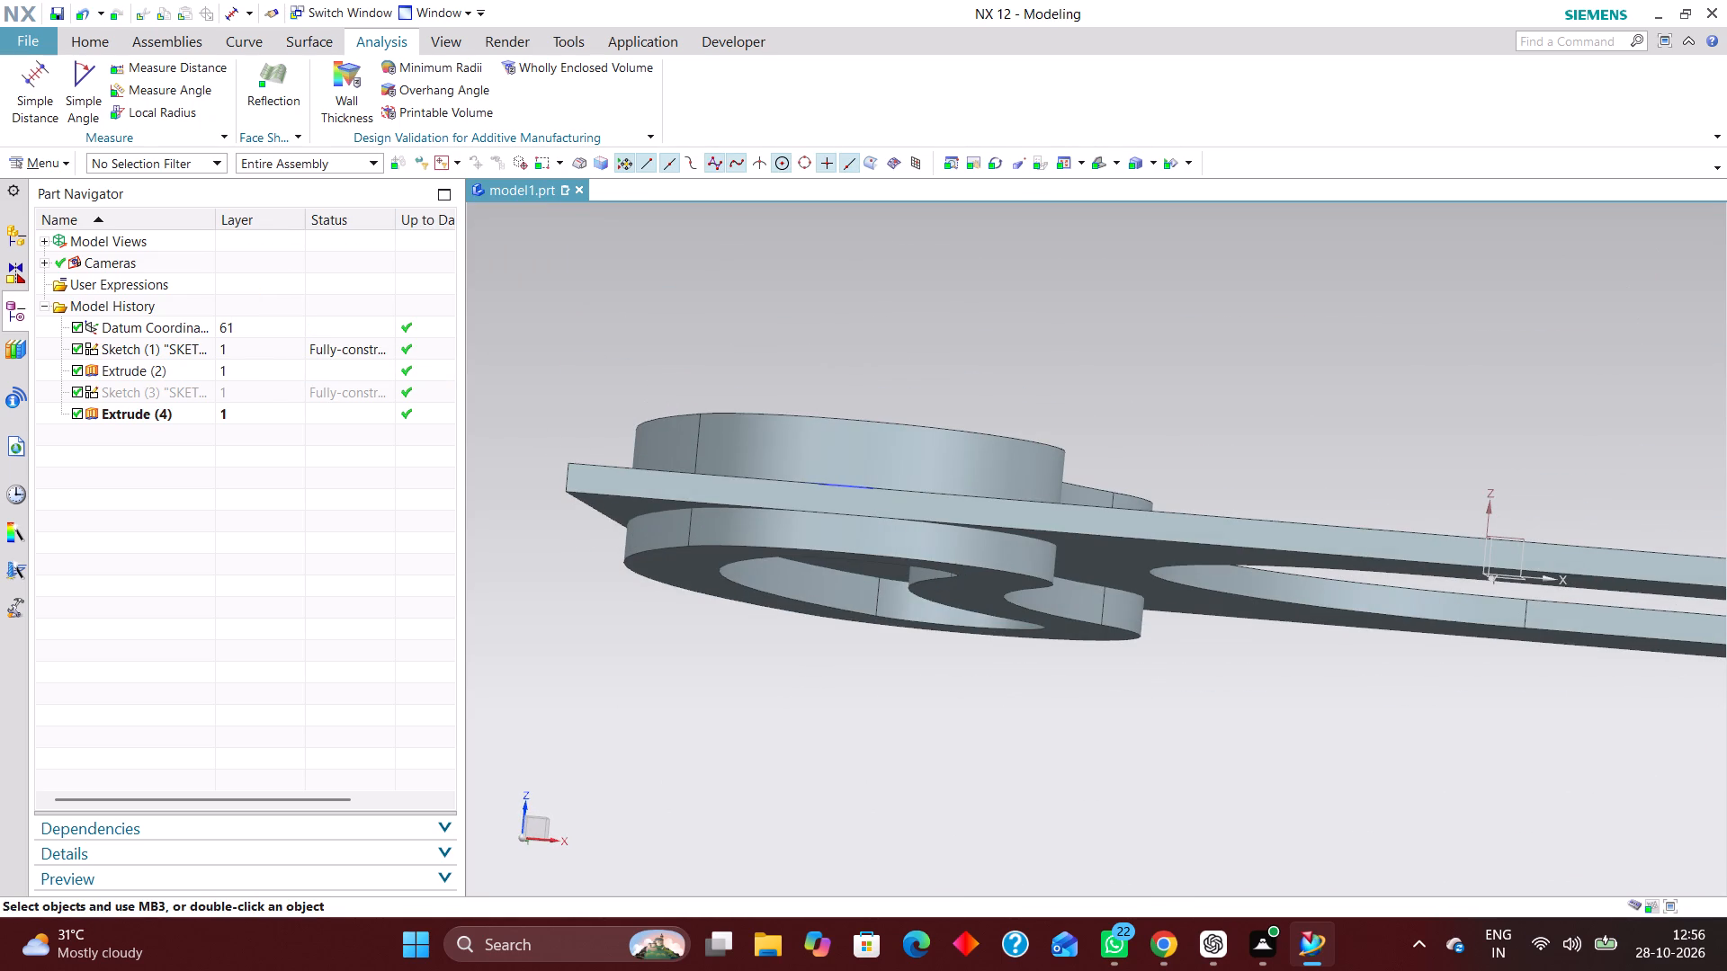
pyautogui.click(94, 42)
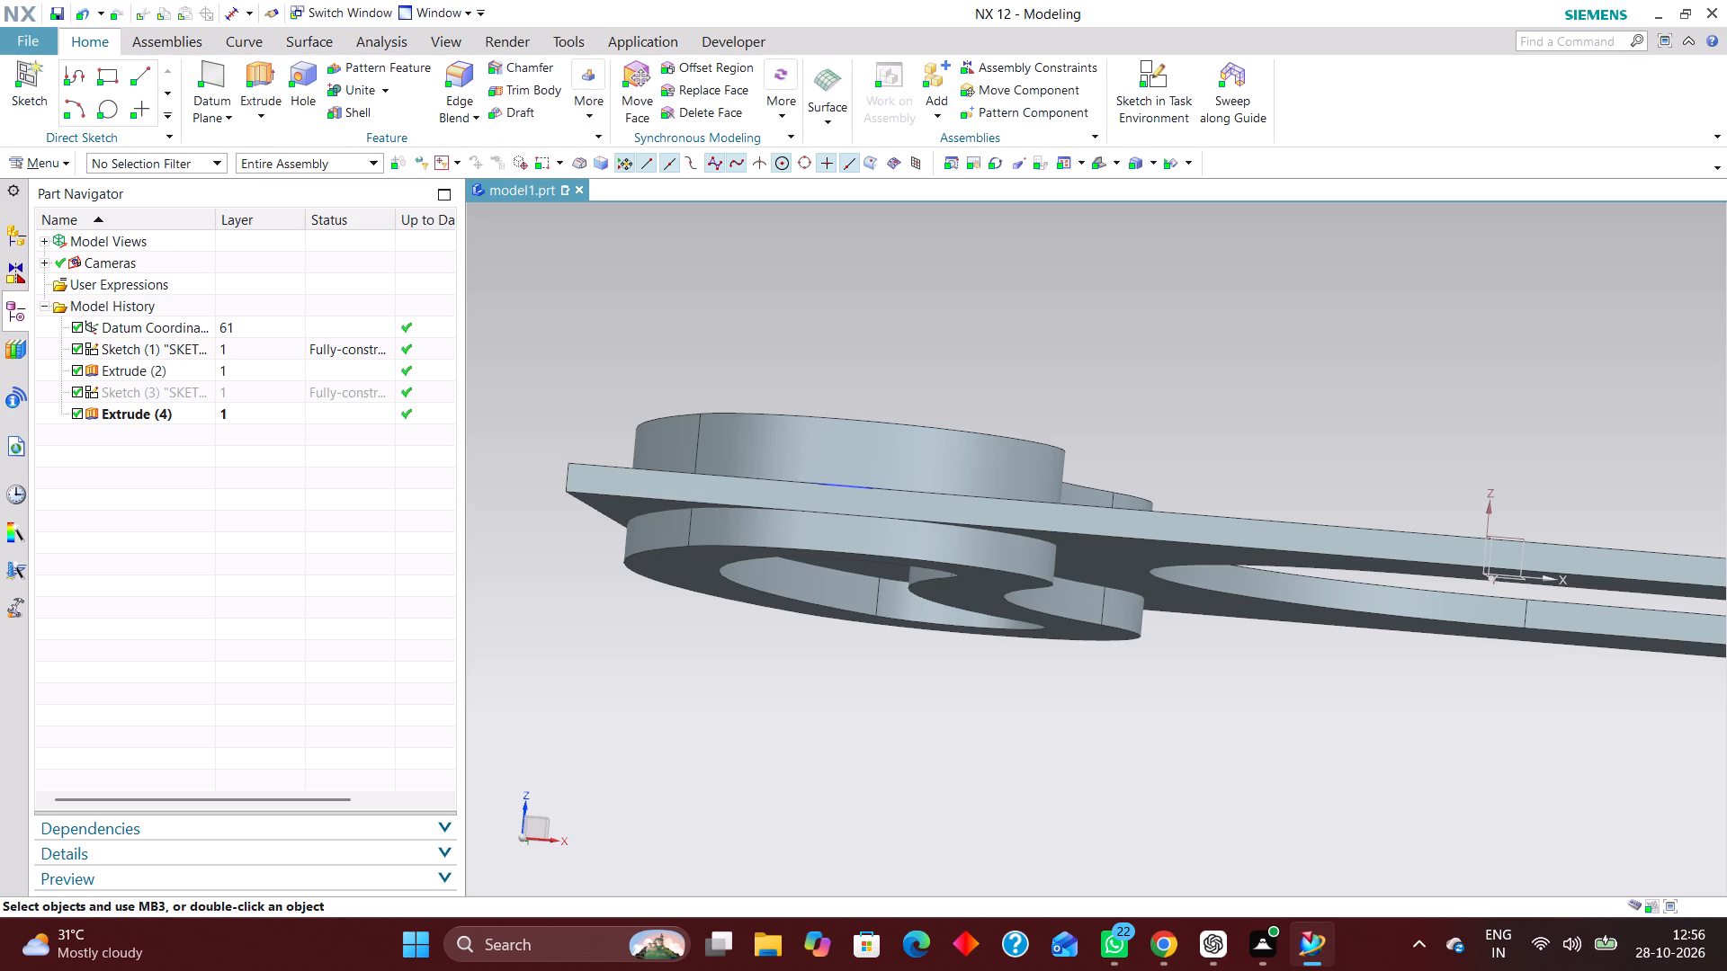
pyautogui.click(193, 412)
pyautogui.rightClick(189, 414)
pyautogui.click(268, 494)
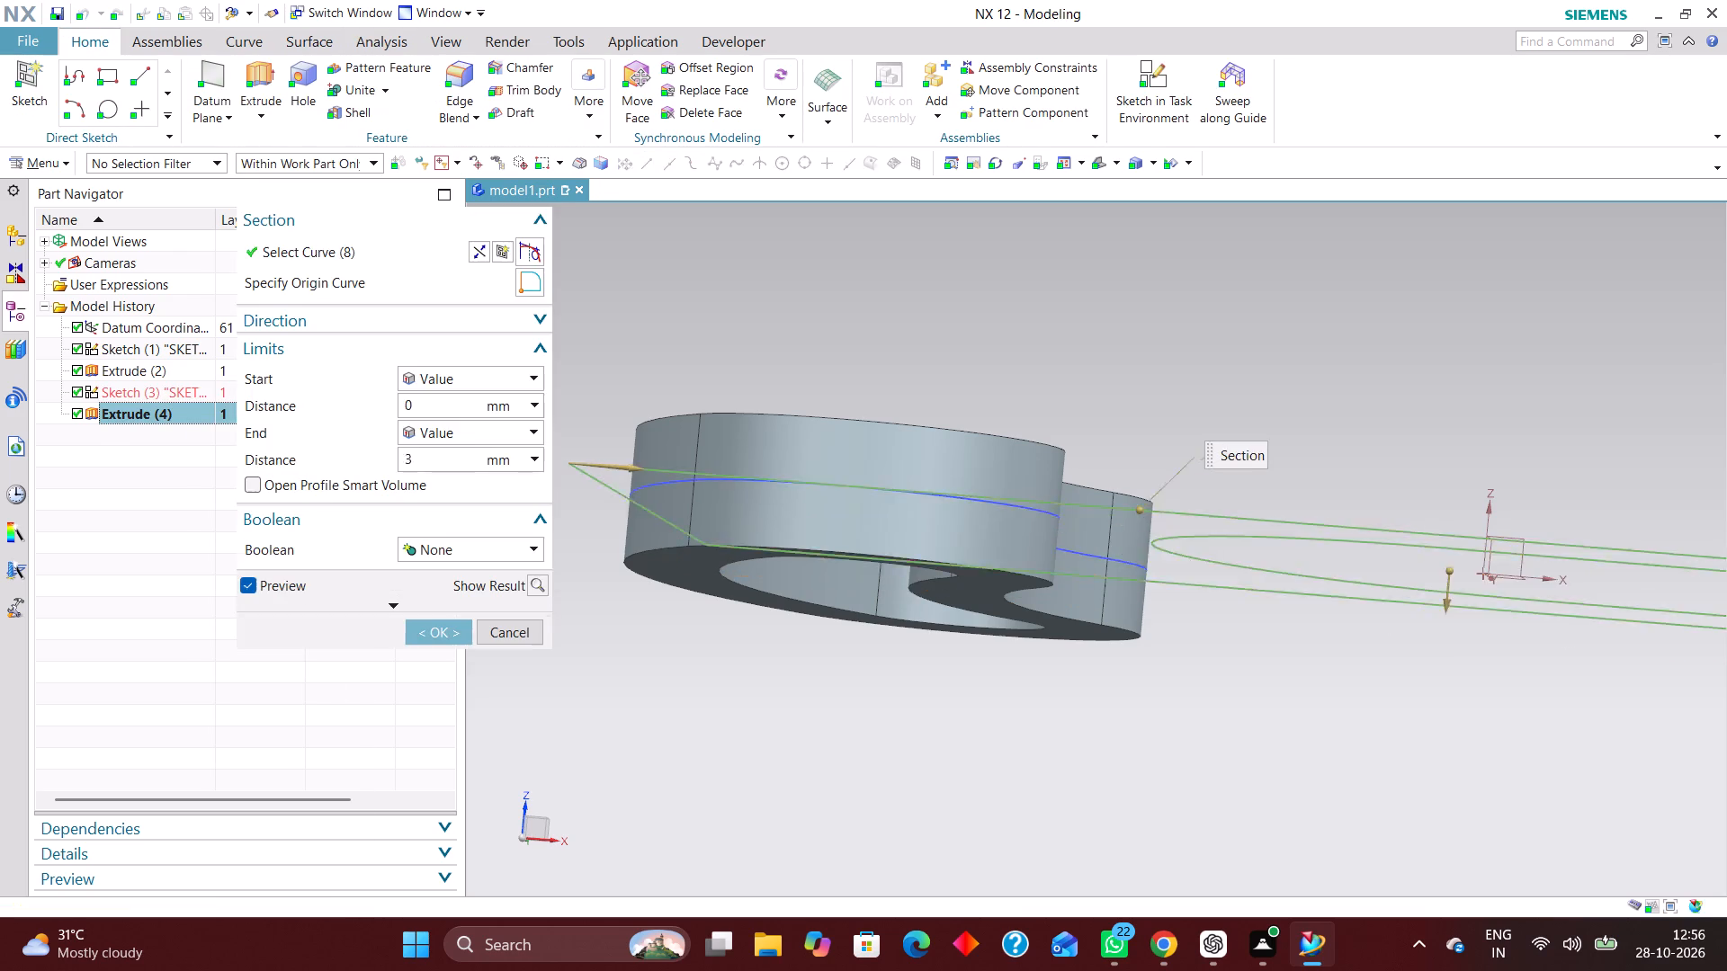
pyautogui.click(462, 375)
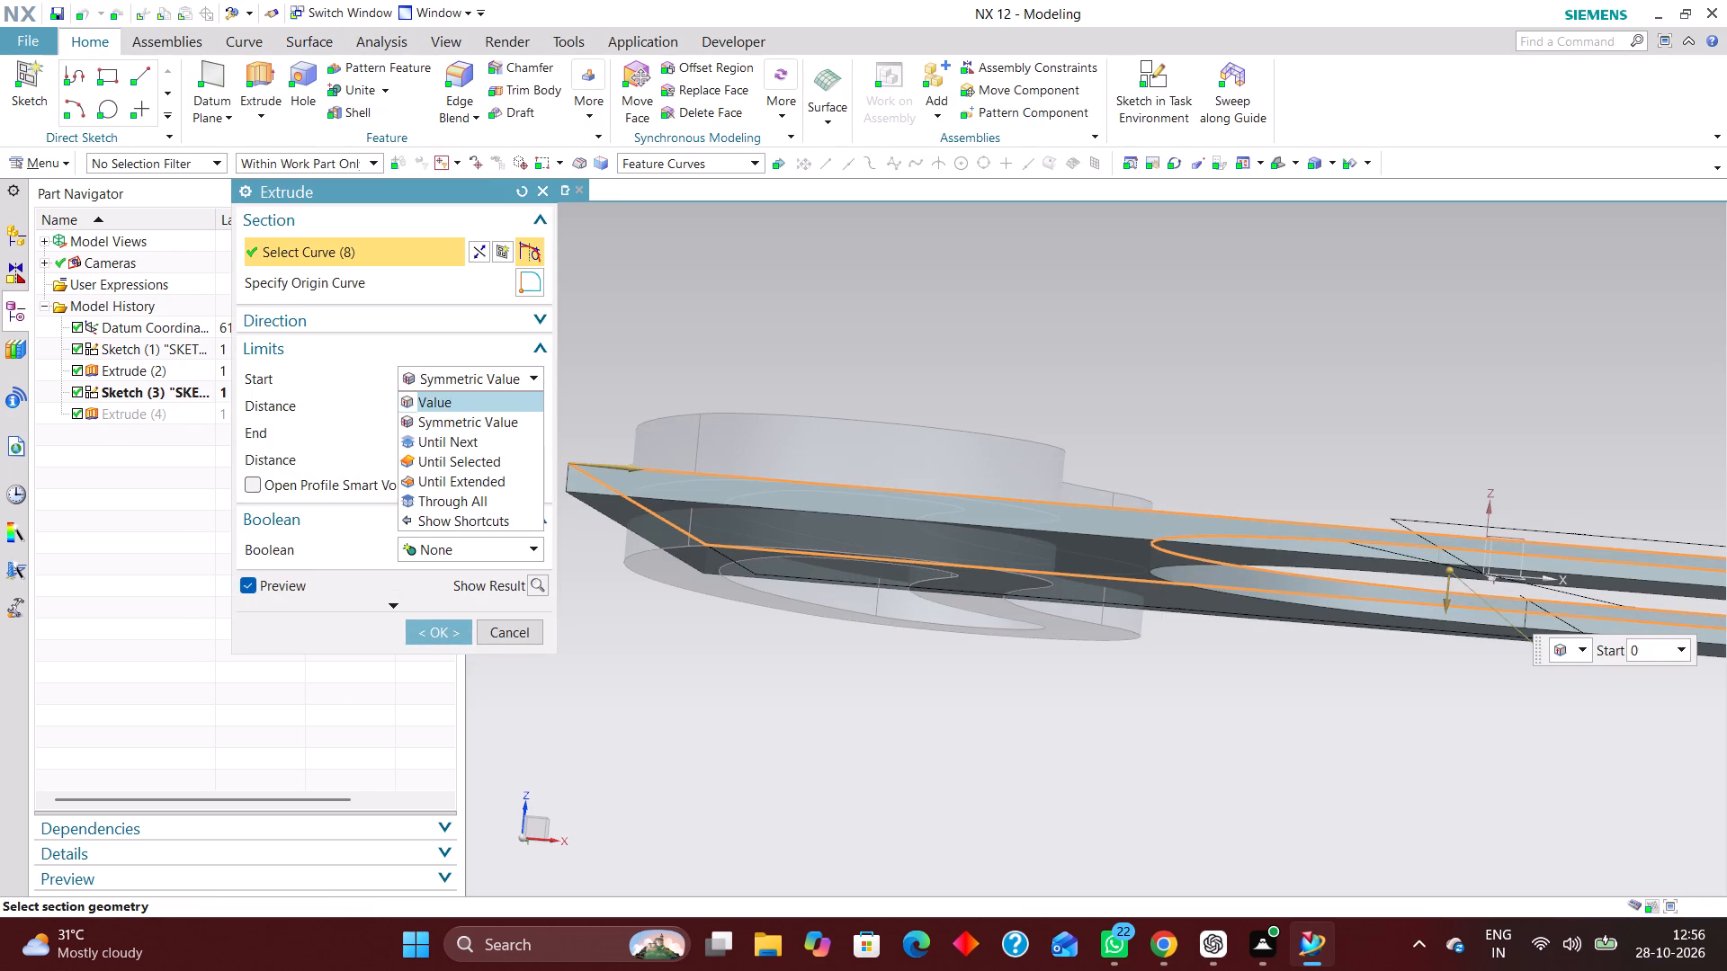
pyautogui.click(472, 423)
pyautogui.press('4')
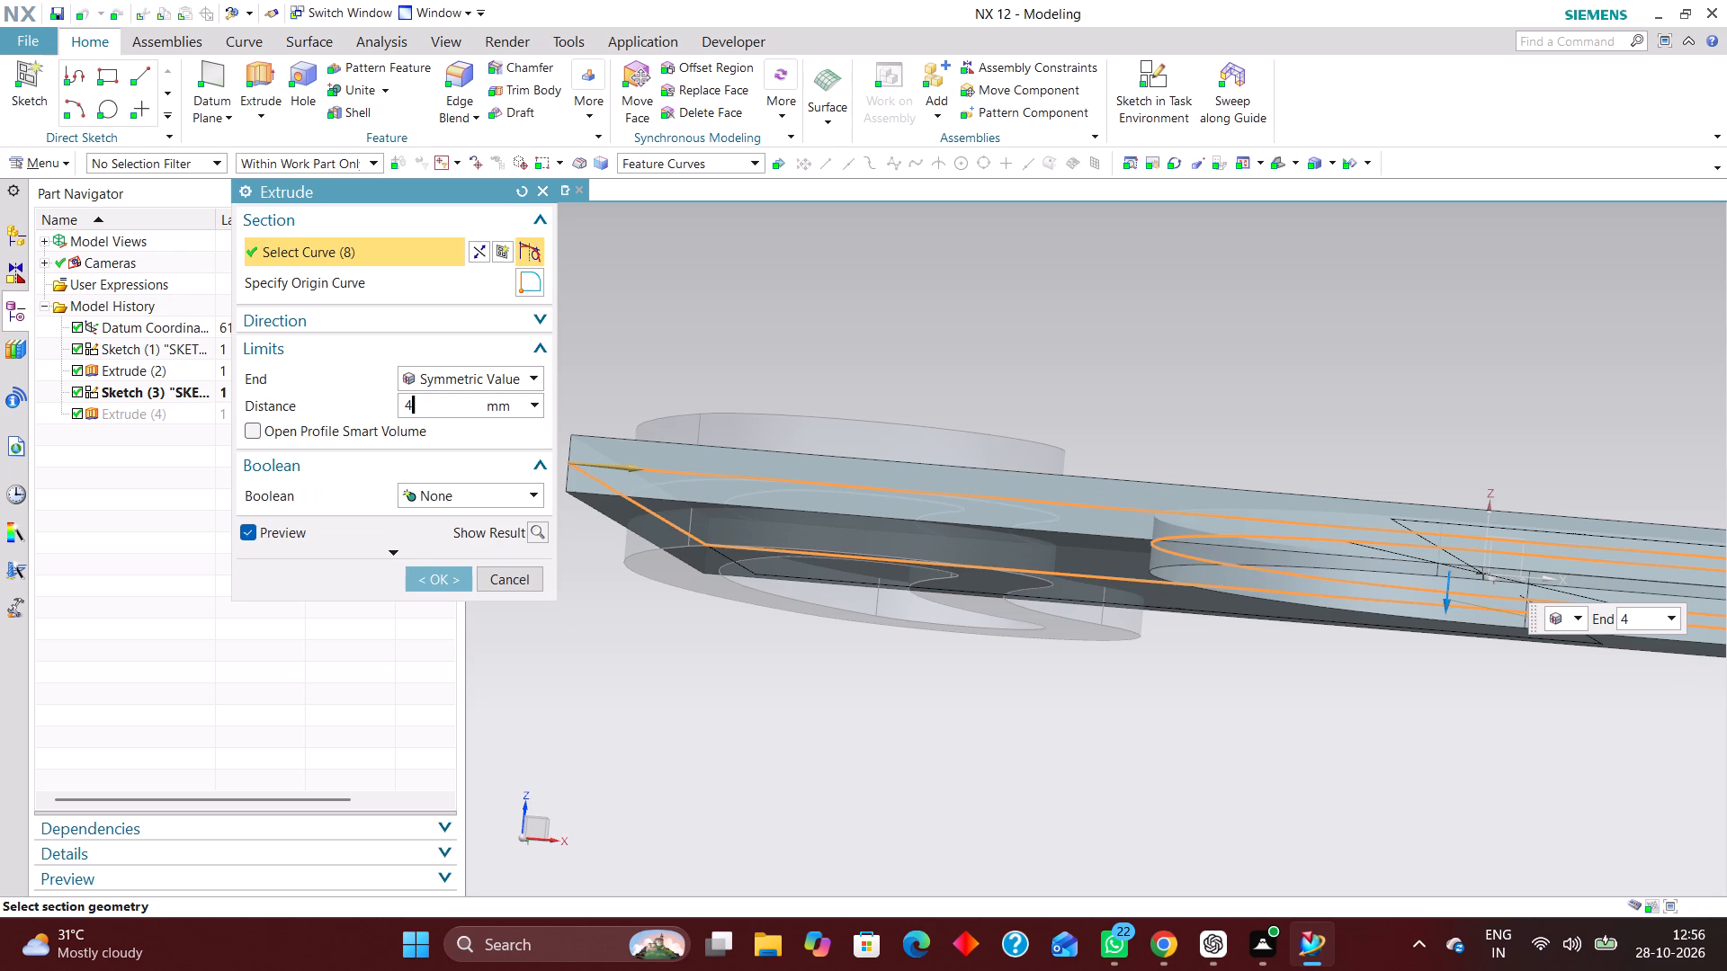
pyautogui.press('Return')
pyautogui.click(443, 583)
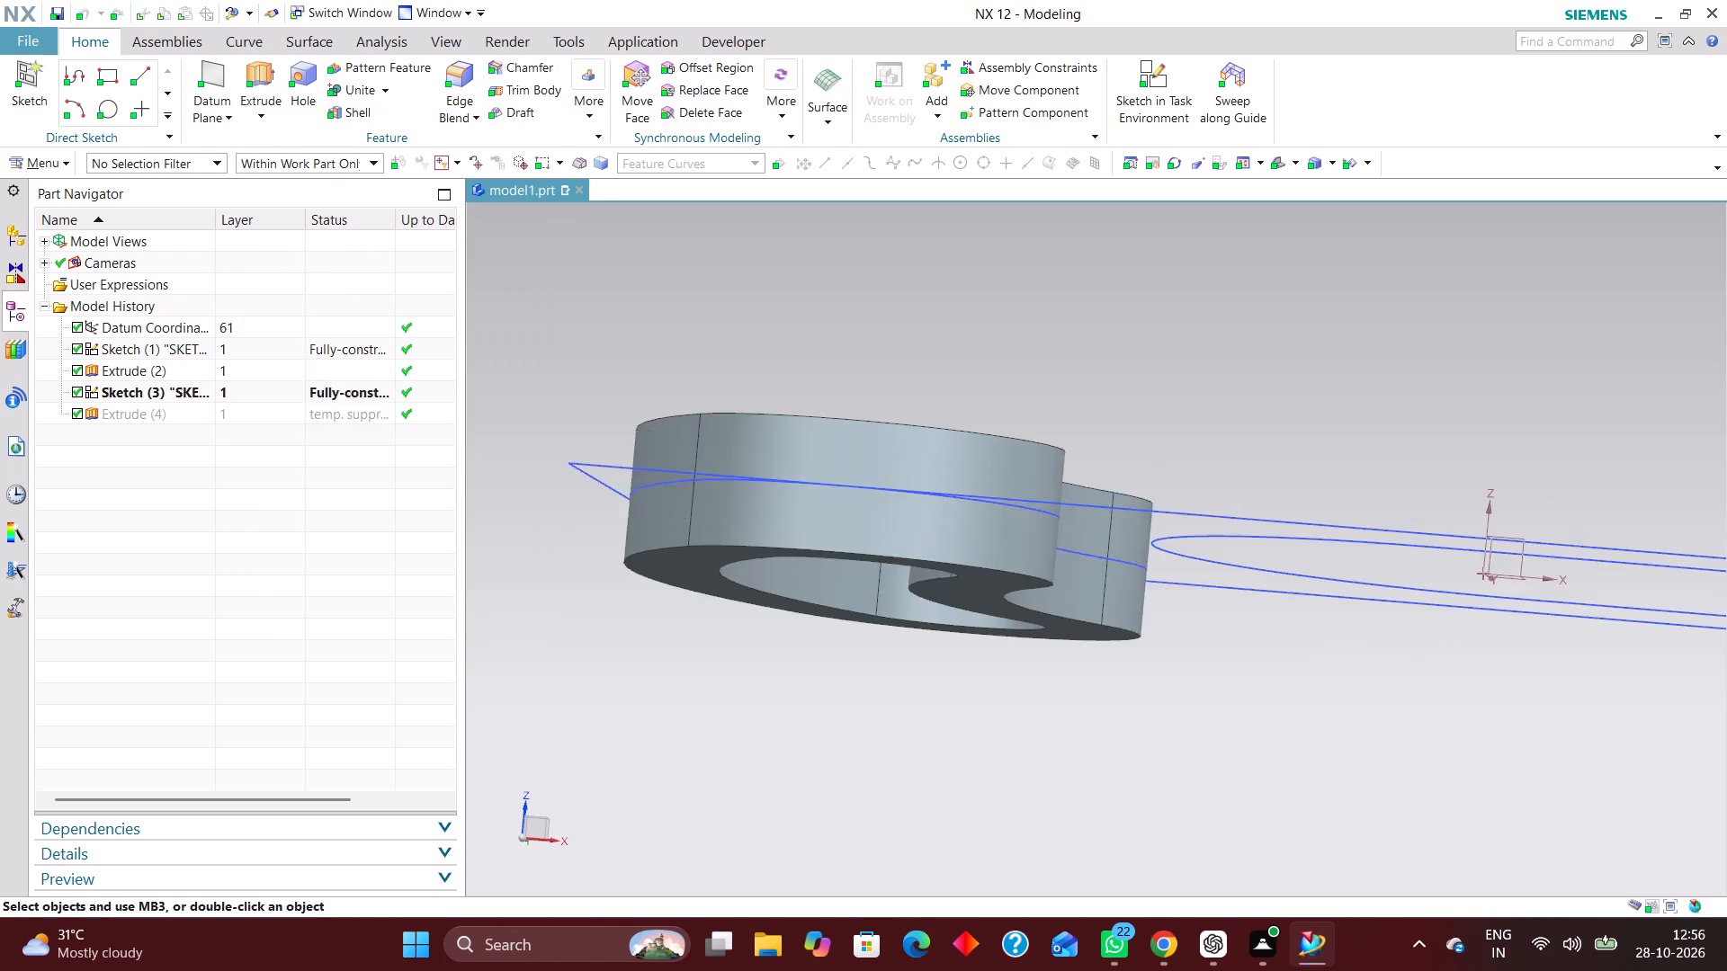
# Measure the simple distance from the slot boss's underside to the base plate's underside again.
pyautogui.moveTo(837, 638); pyautogui.dragTo(797, 647, button='middle')
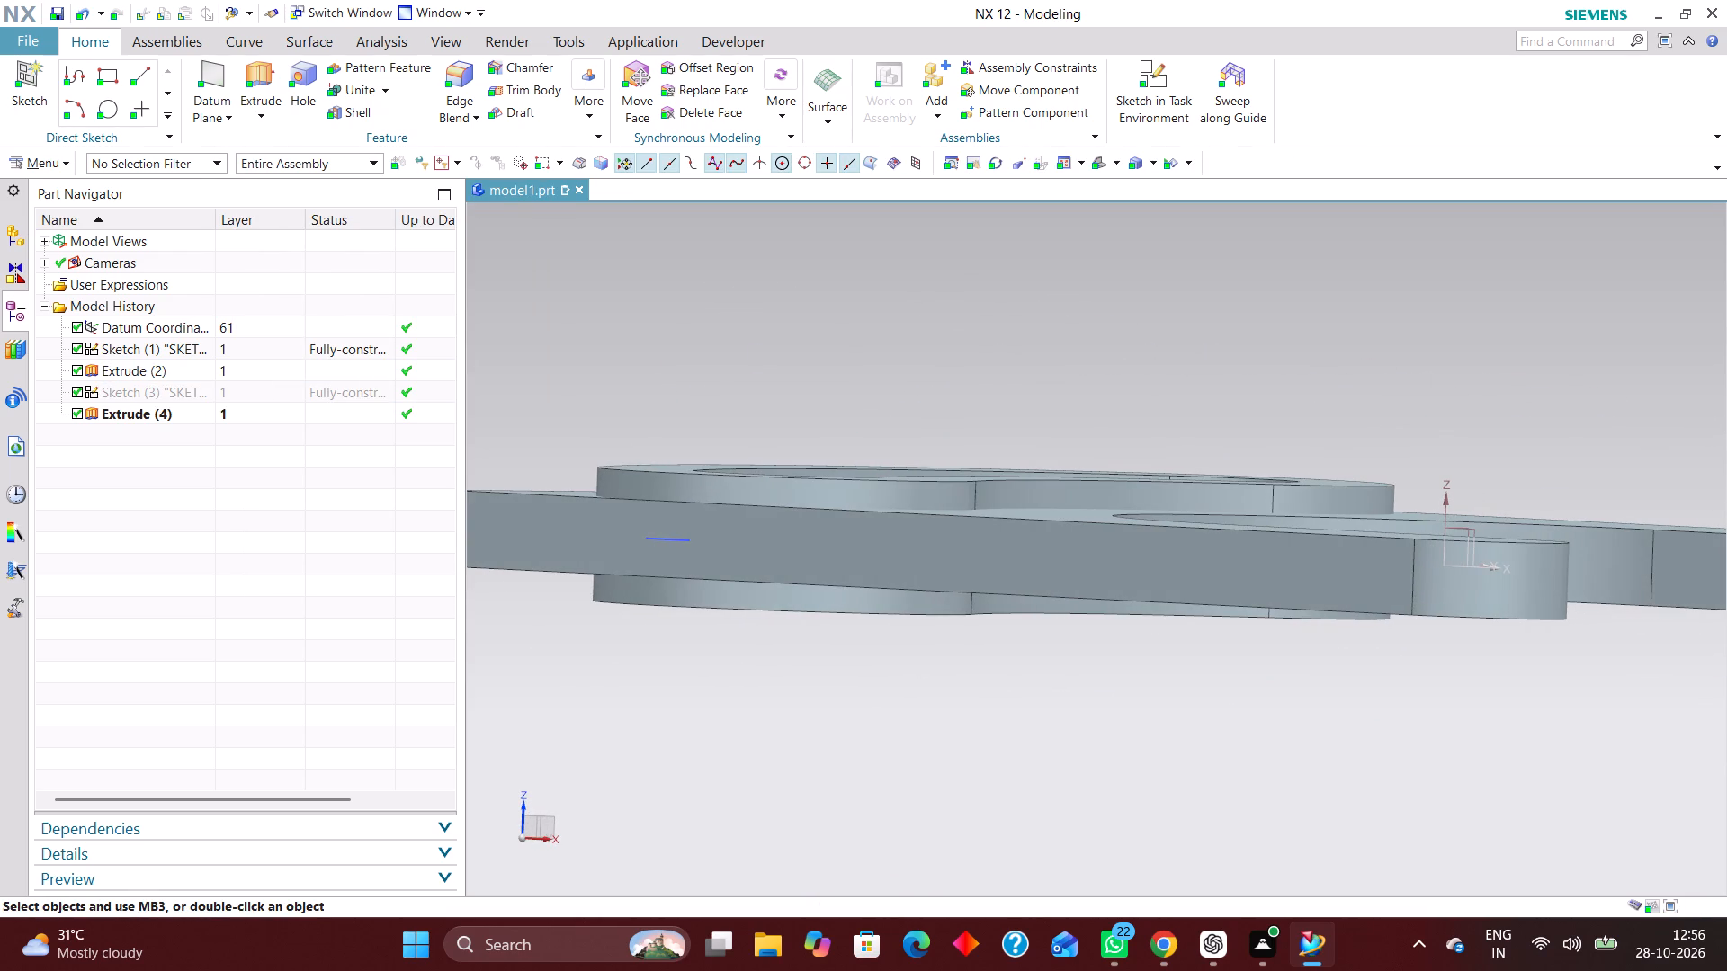
pyautogui.click(391, 46)
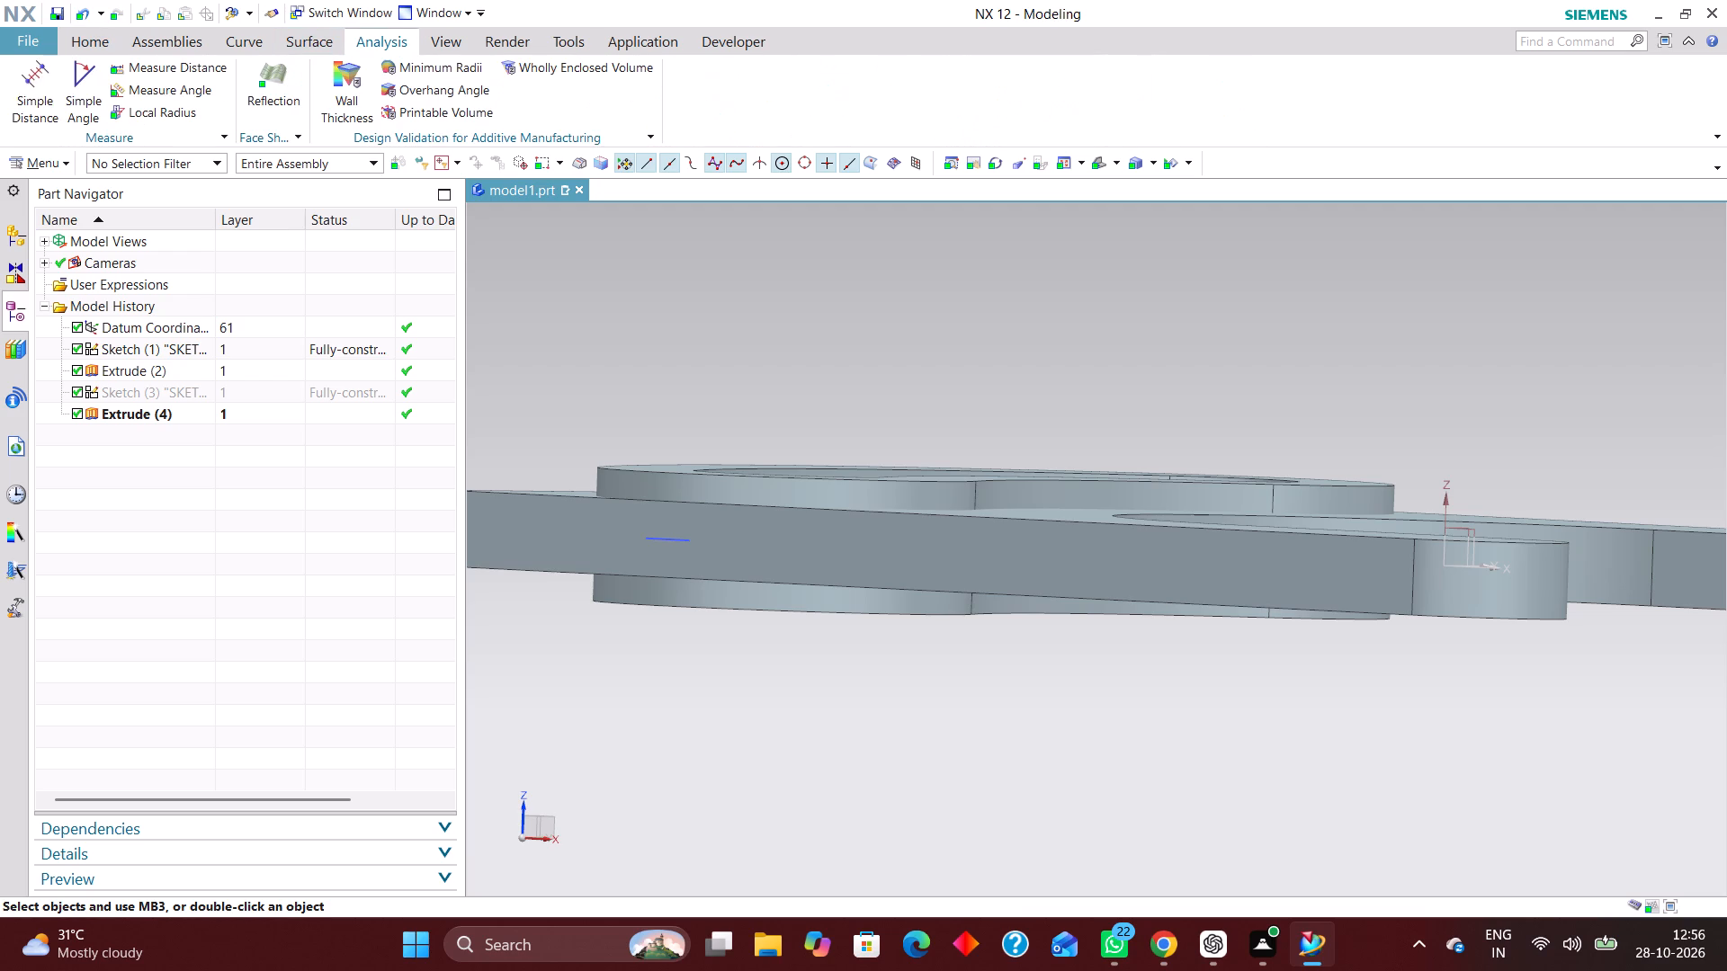
pyautogui.click(45, 76)
pyautogui.moveTo(766, 645); pyautogui.dragTo(772, 597, button='middle')
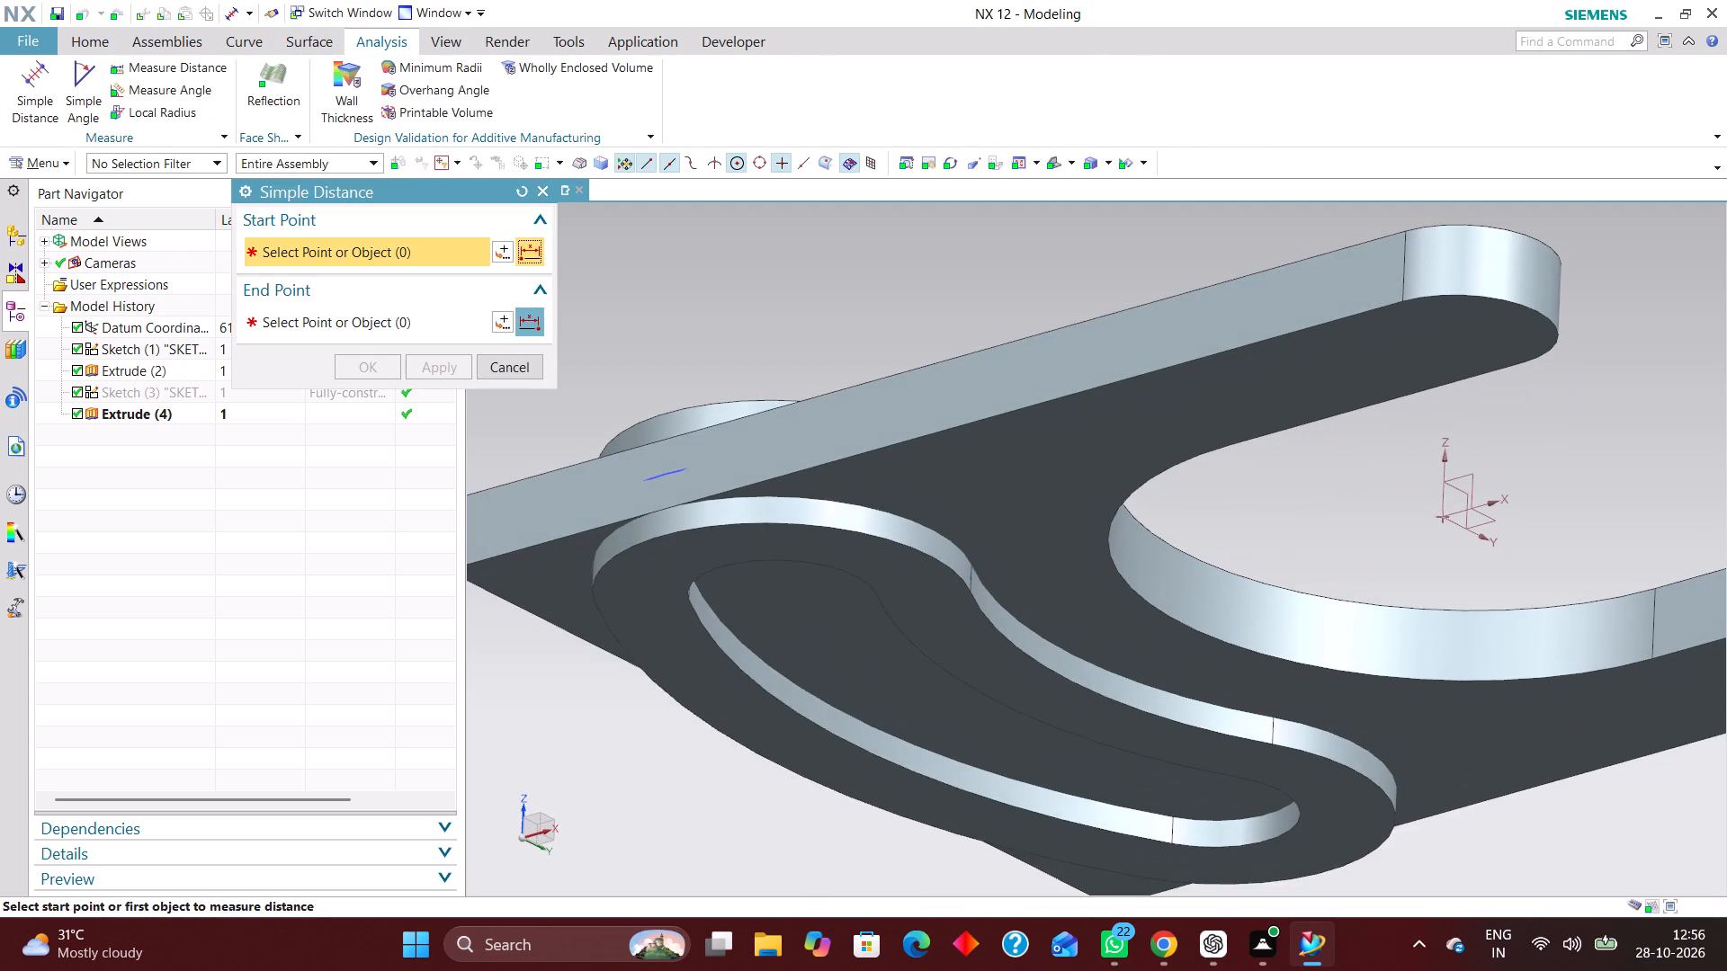
pyautogui.click(771, 530)
pyautogui.moveTo(789, 637); pyautogui.dragTo(801, 694, button='middle')
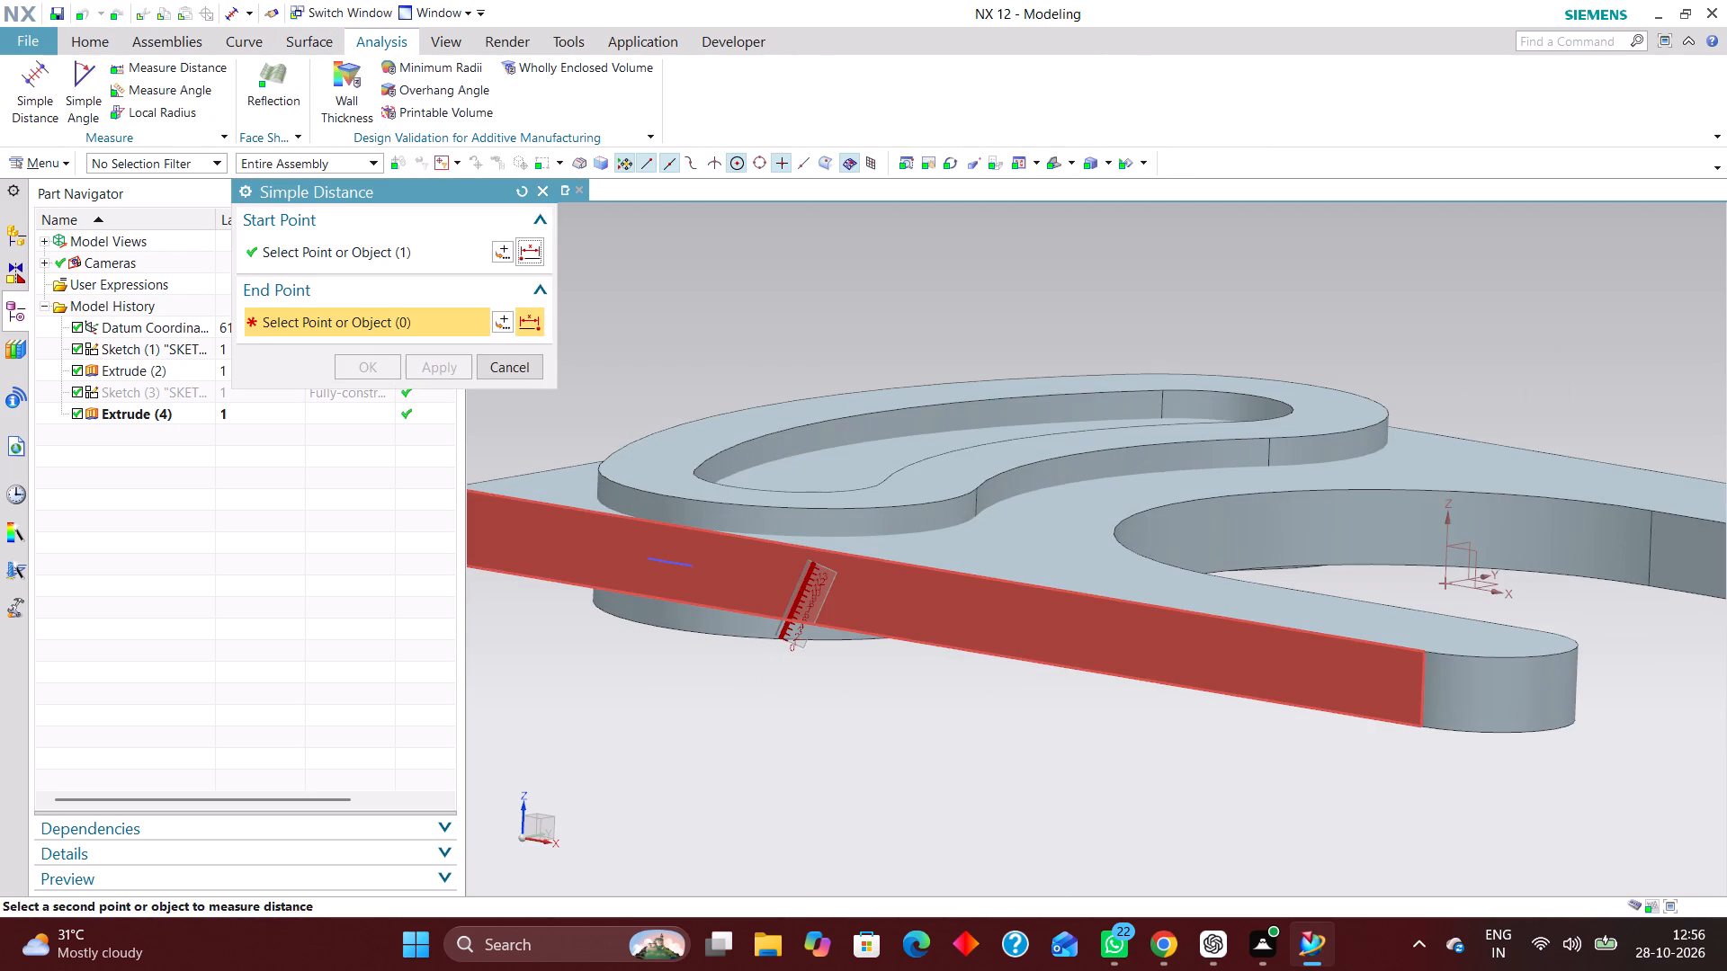
pyautogui.scroll(3, 824, 690)
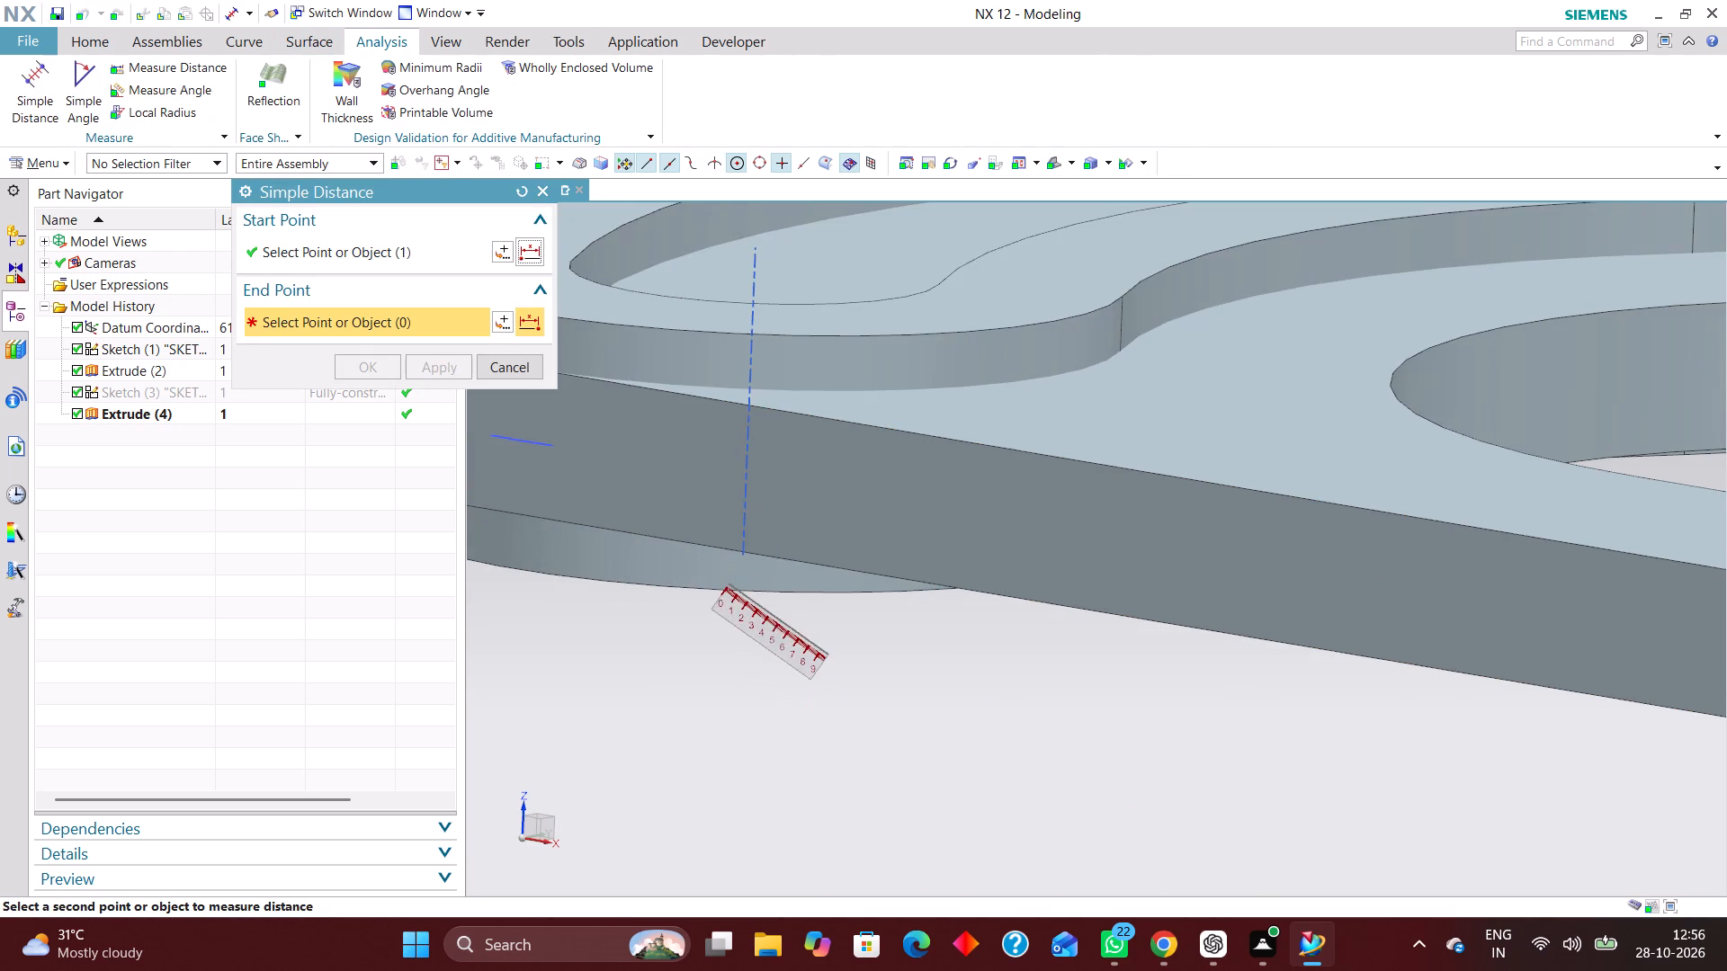
pyautogui.moveTo(828, 655); pyautogui.dragTo(803, 576, button='middle')
pyautogui.scroll(1, 833, 637)
pyautogui.click(915, 674)
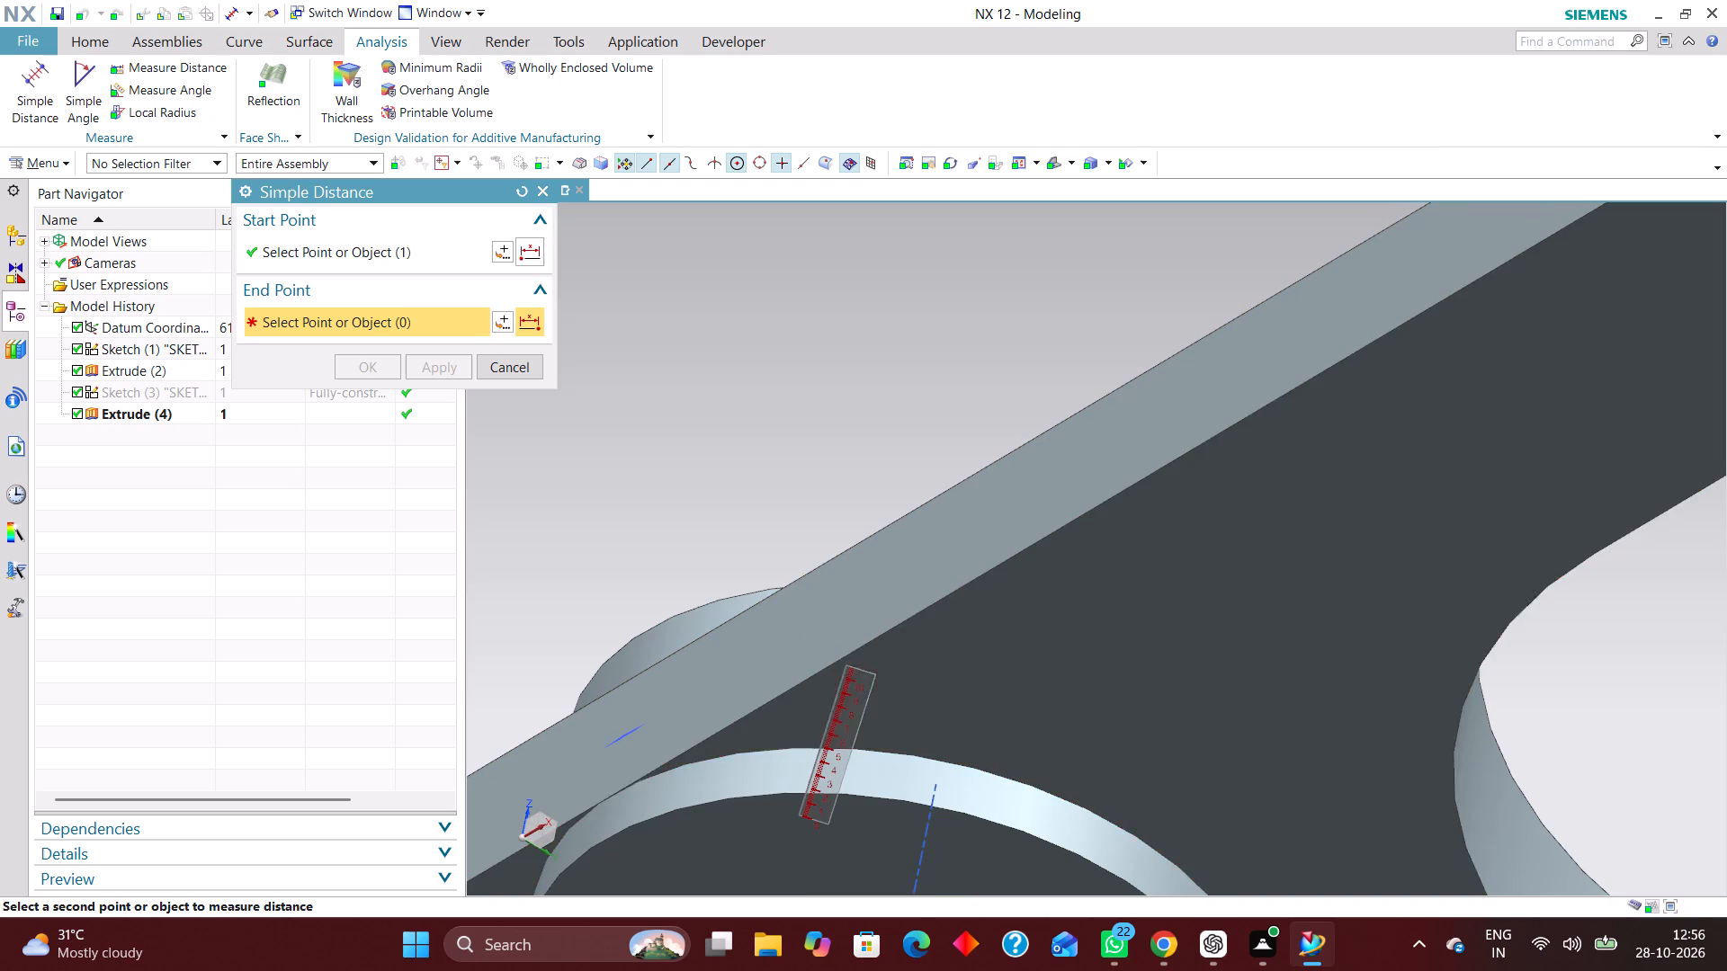
pyautogui.click(523, 368)
# Hide the curved slot sketch, leaving the slot boss and base plate bodies shown.
pyautogui.scroll(-4, 707, 483)
pyautogui.moveTo(731, 504); pyautogui.dragTo(753, 548, button='middle')
pyautogui.middleClick(754, 551)
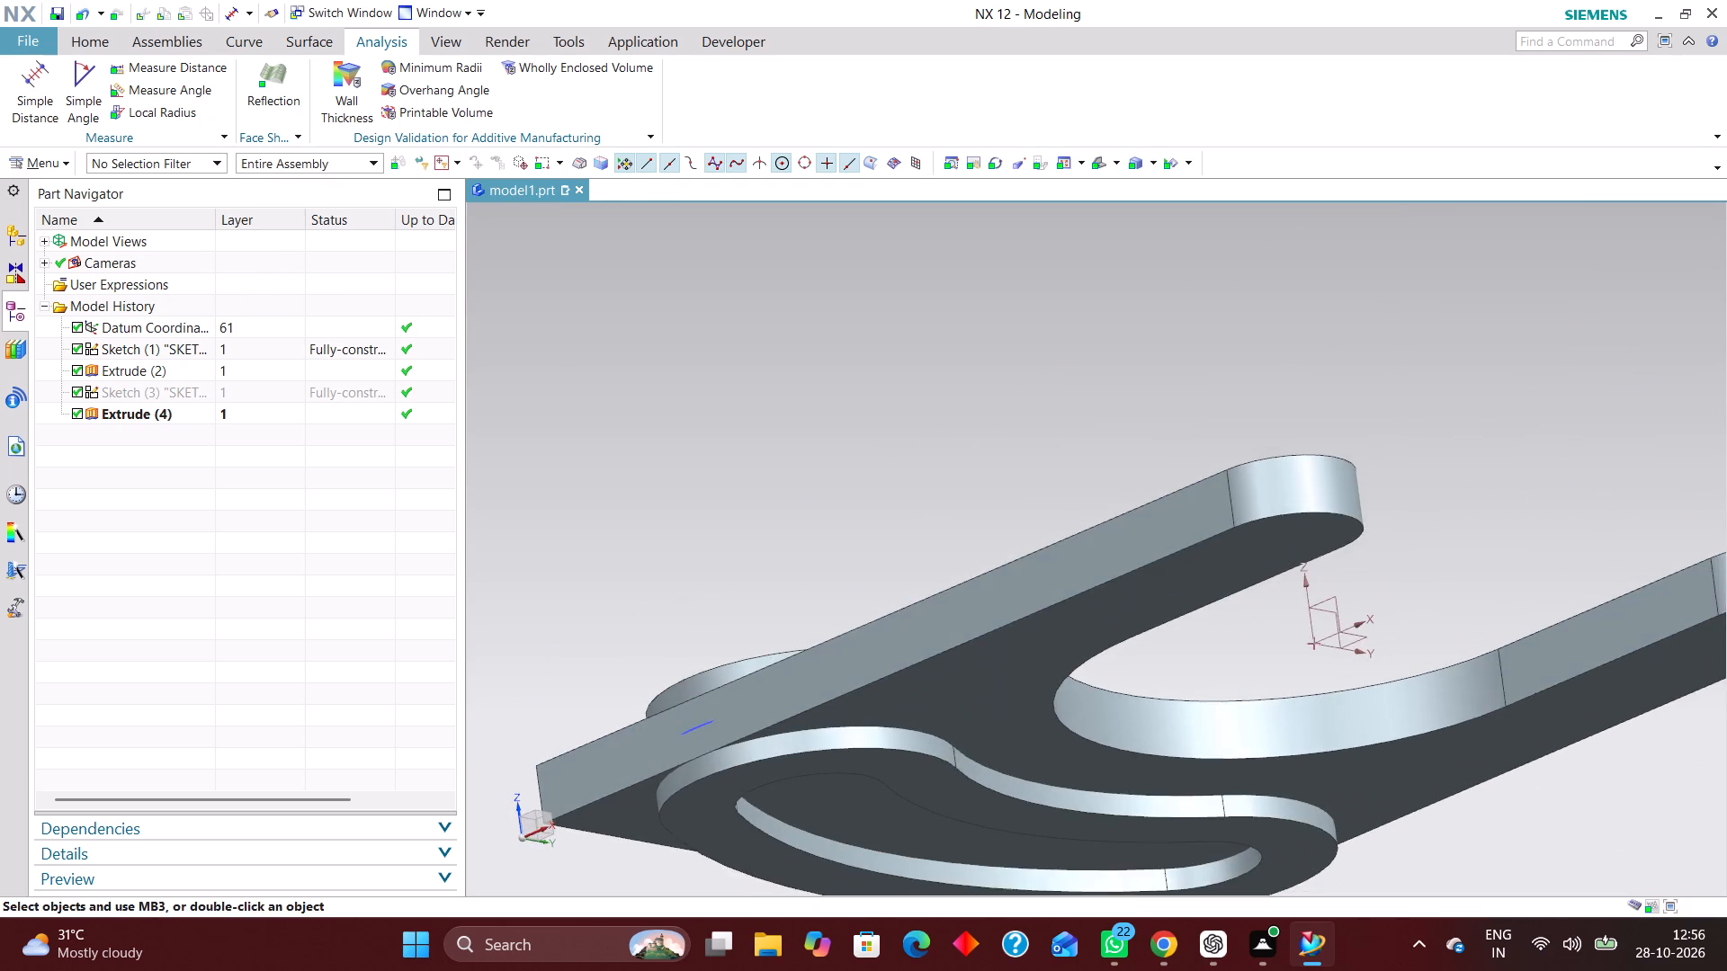
pyautogui.moveTo(799, 601); pyautogui.dragTo(824, 632, button='middle')
pyautogui.click(100, 41)
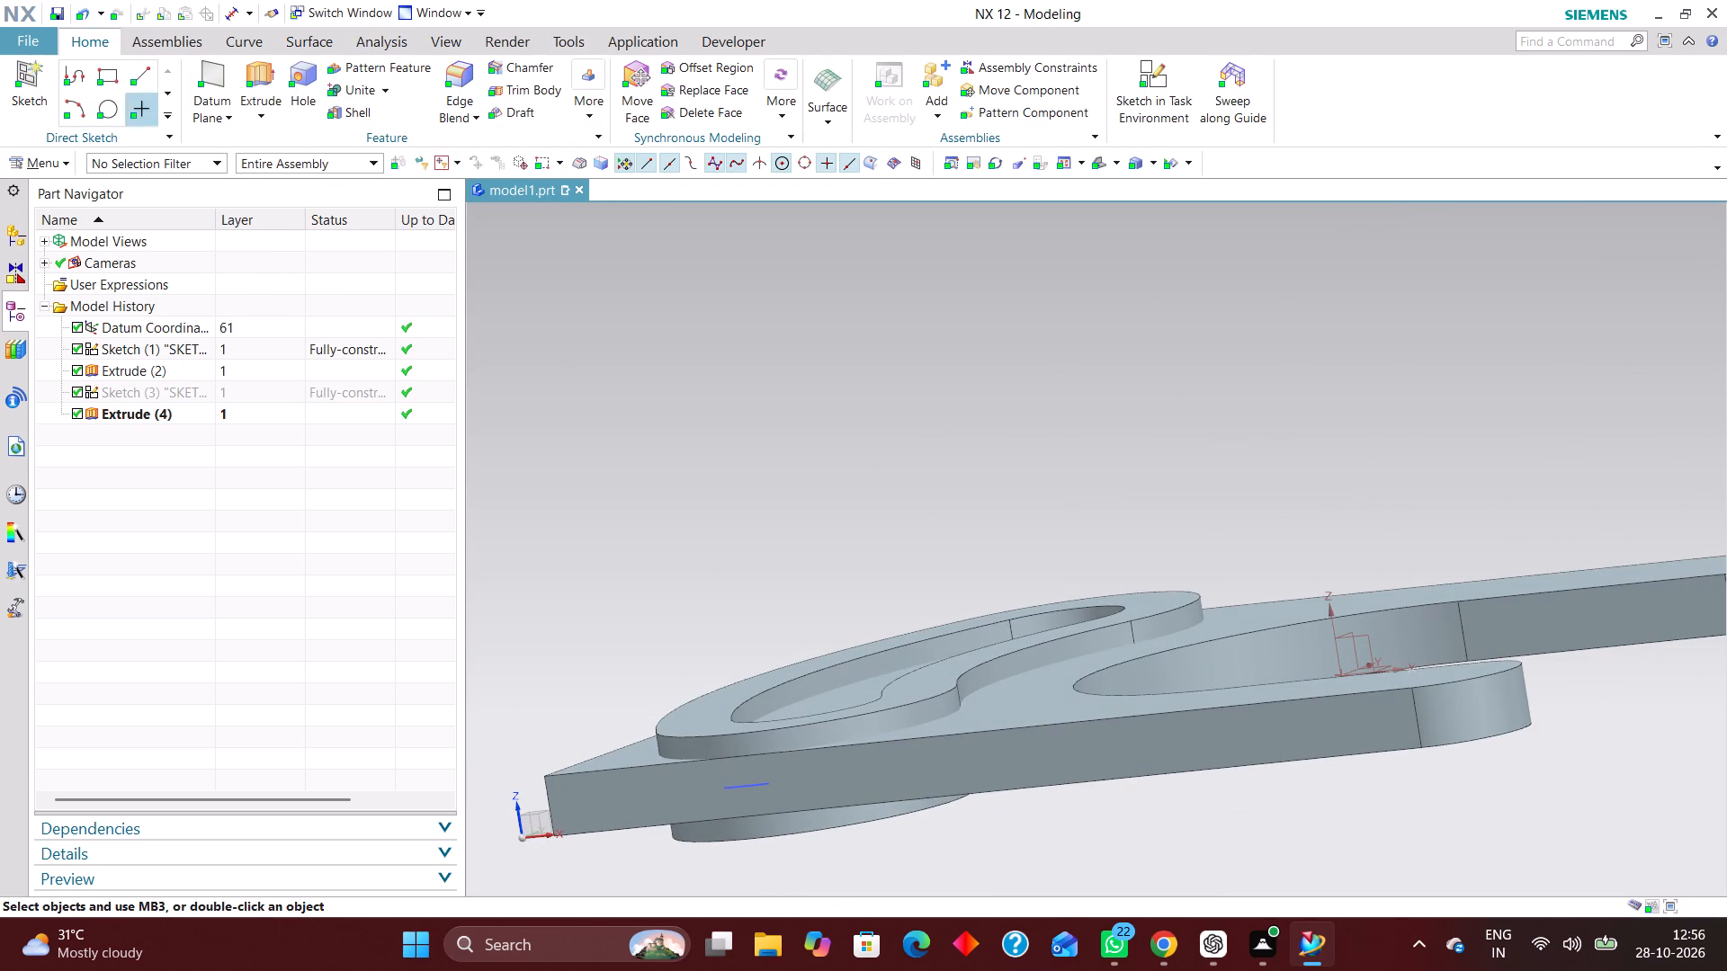
pyautogui.moveTo(801, 610); pyautogui.dragTo(747, 614, button='middle')
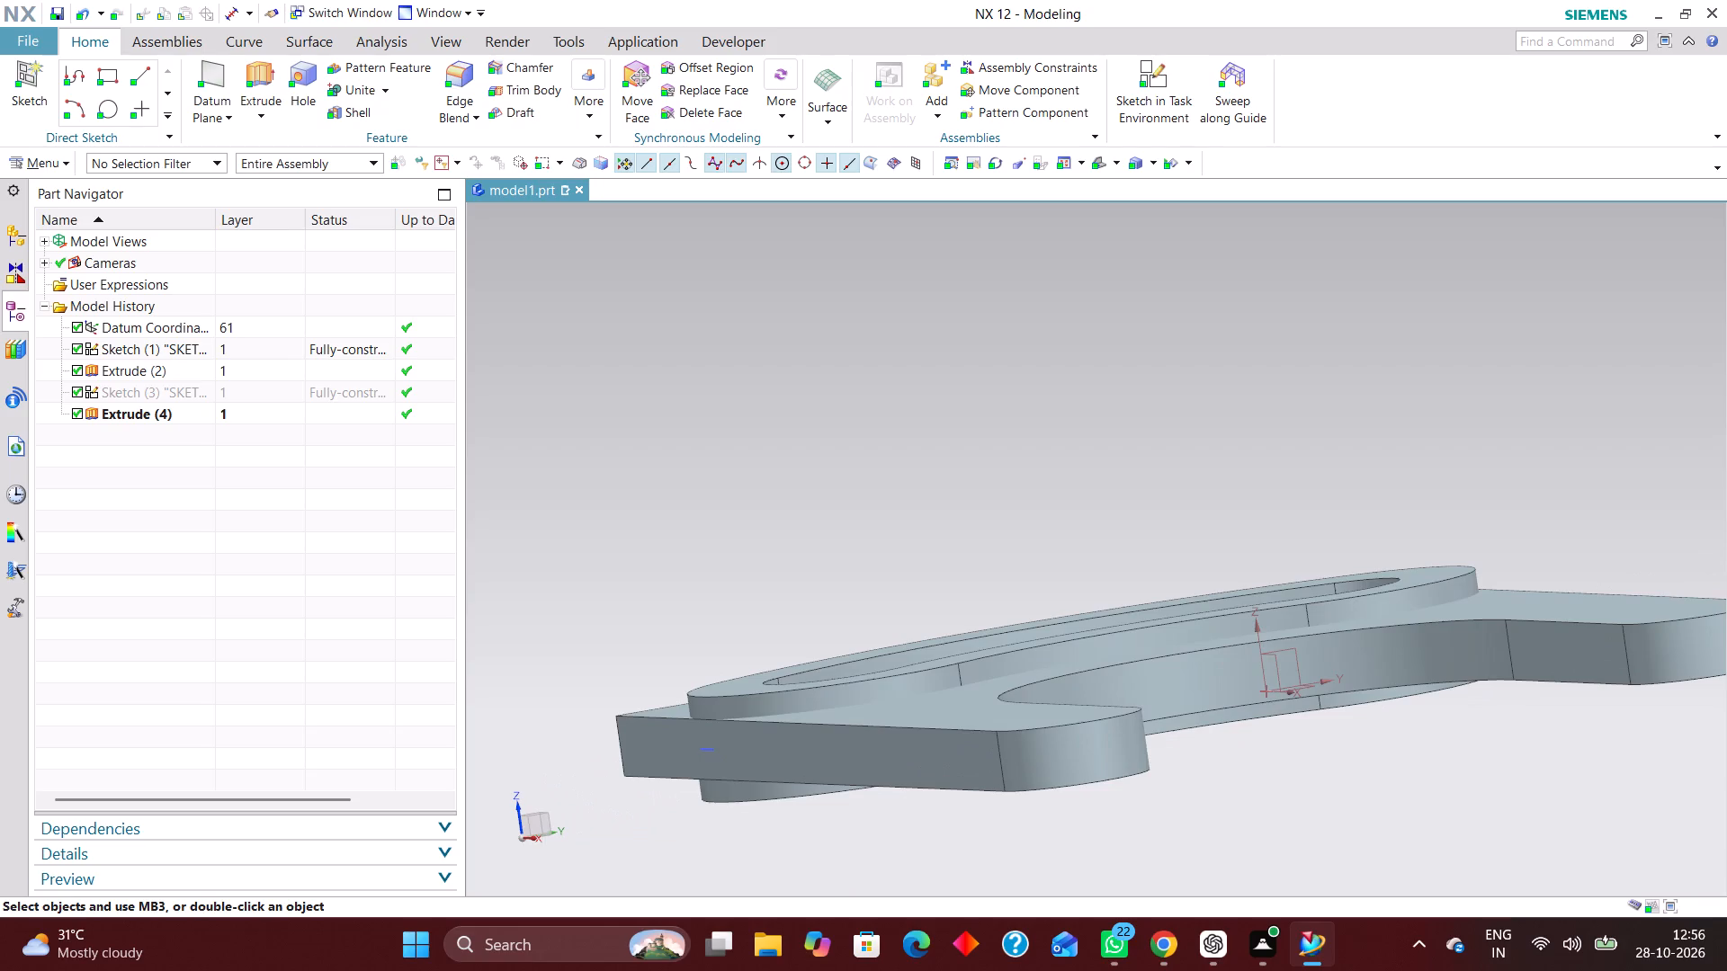
pyautogui.click(1094, 162)
pyautogui.click(1102, 165)
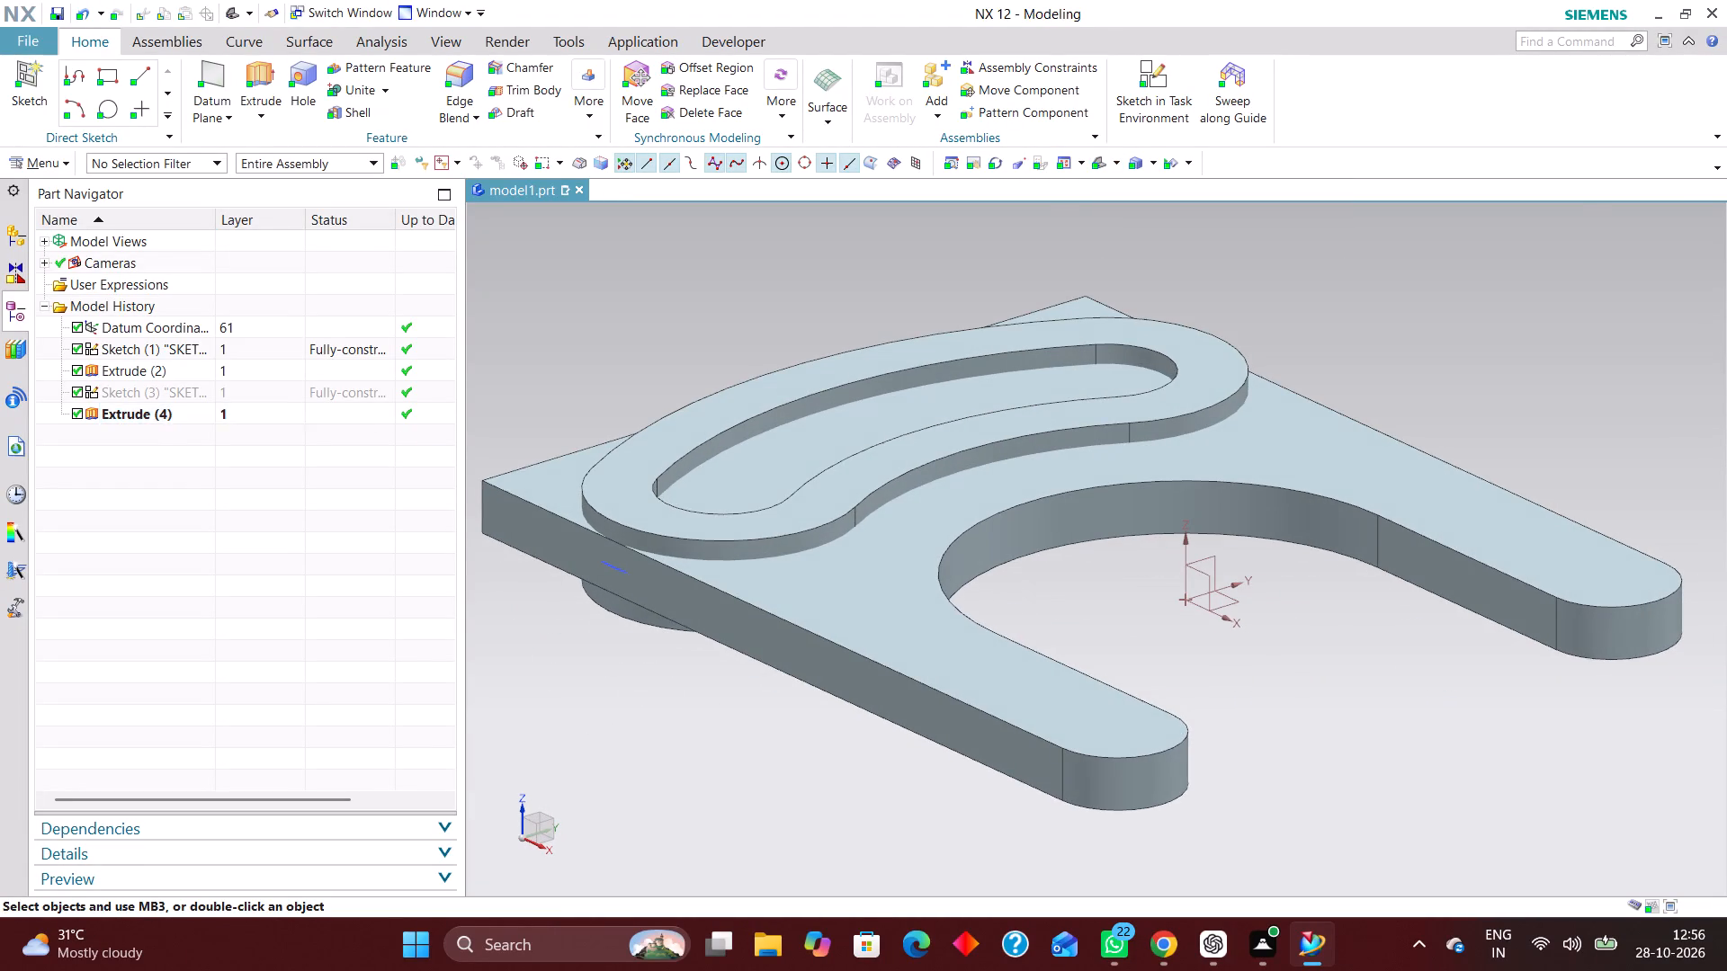
pyautogui.scroll(2, 592, 571)
pyautogui.moveTo(626, 562); pyautogui.dragTo(625, 632, button='right')
pyautogui.scroll(-3, 846, 673)
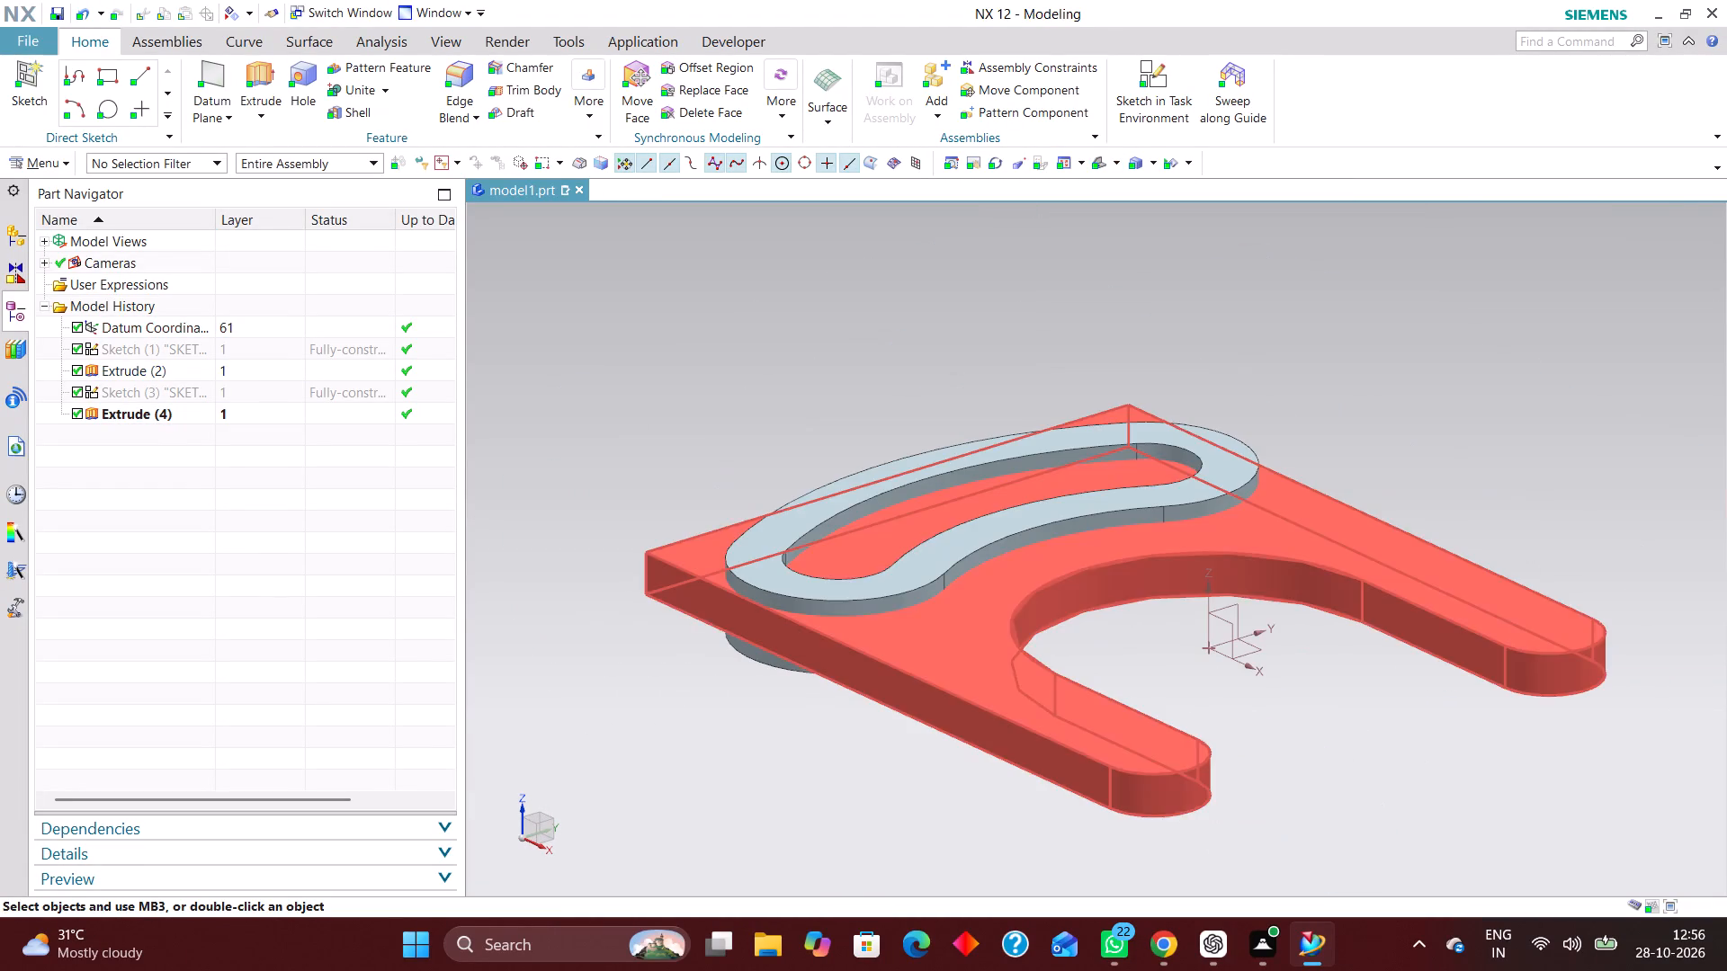
# Unite the forked base plate as target with the curved slot boss as tool, defining the plate area inside the slot as a region to remove.
pyautogui.click(359, 85)
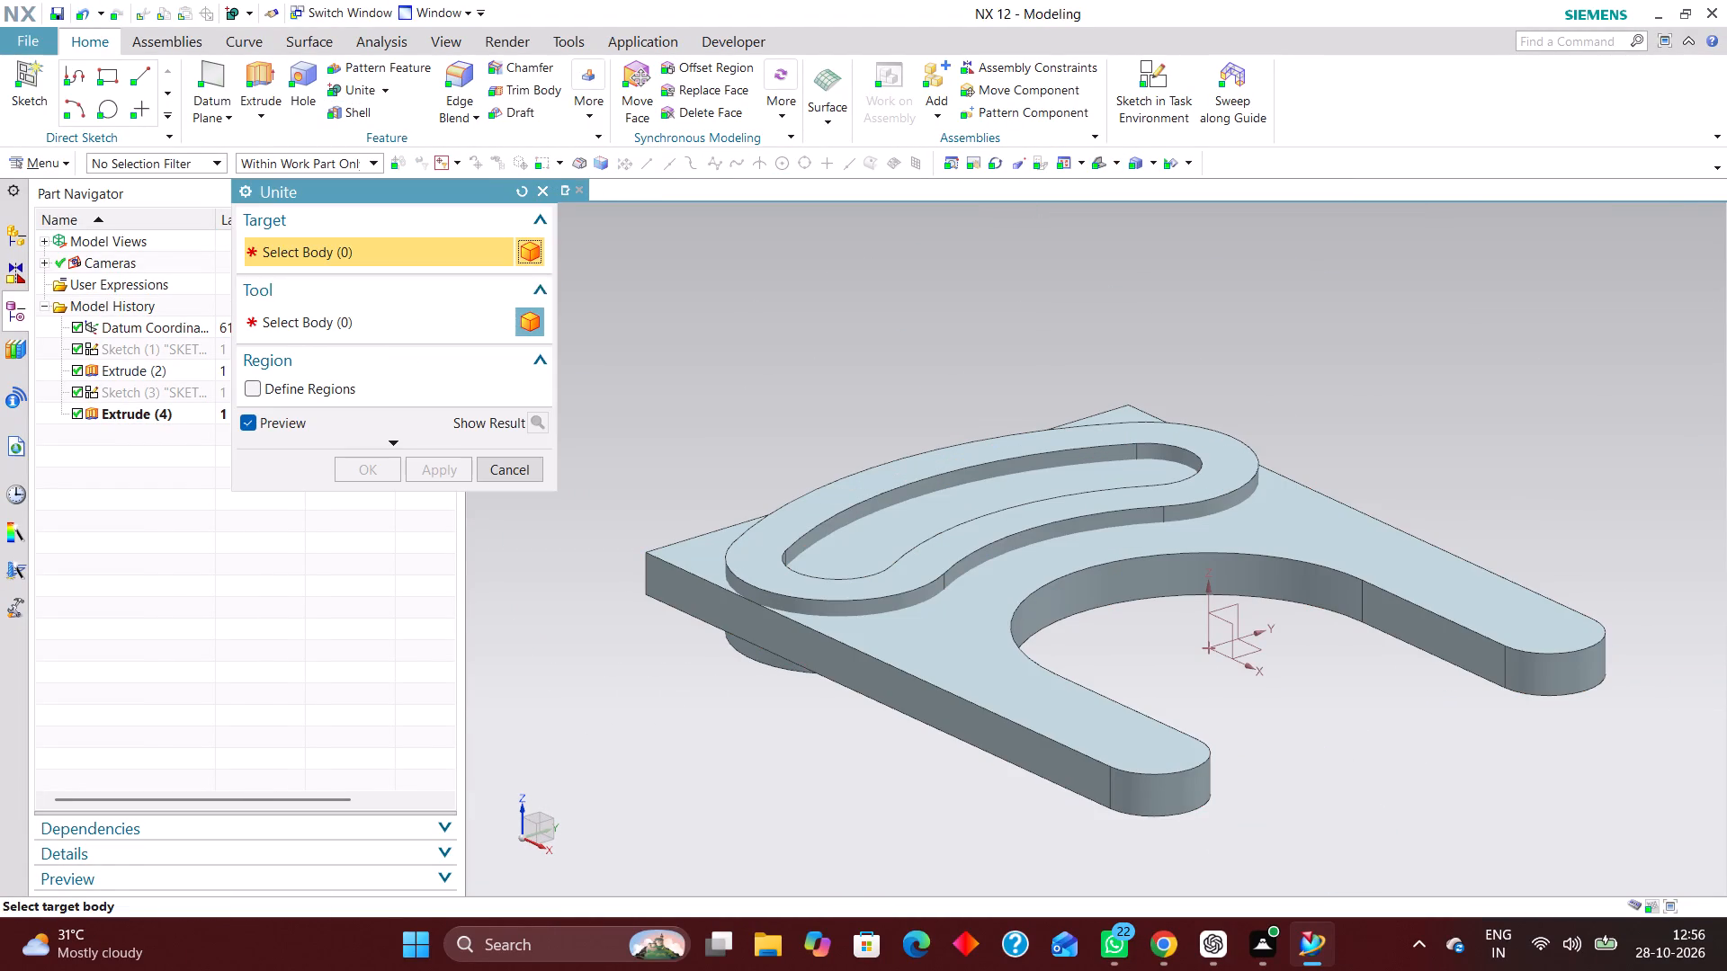
pyautogui.click(918, 693)
pyautogui.click(881, 599)
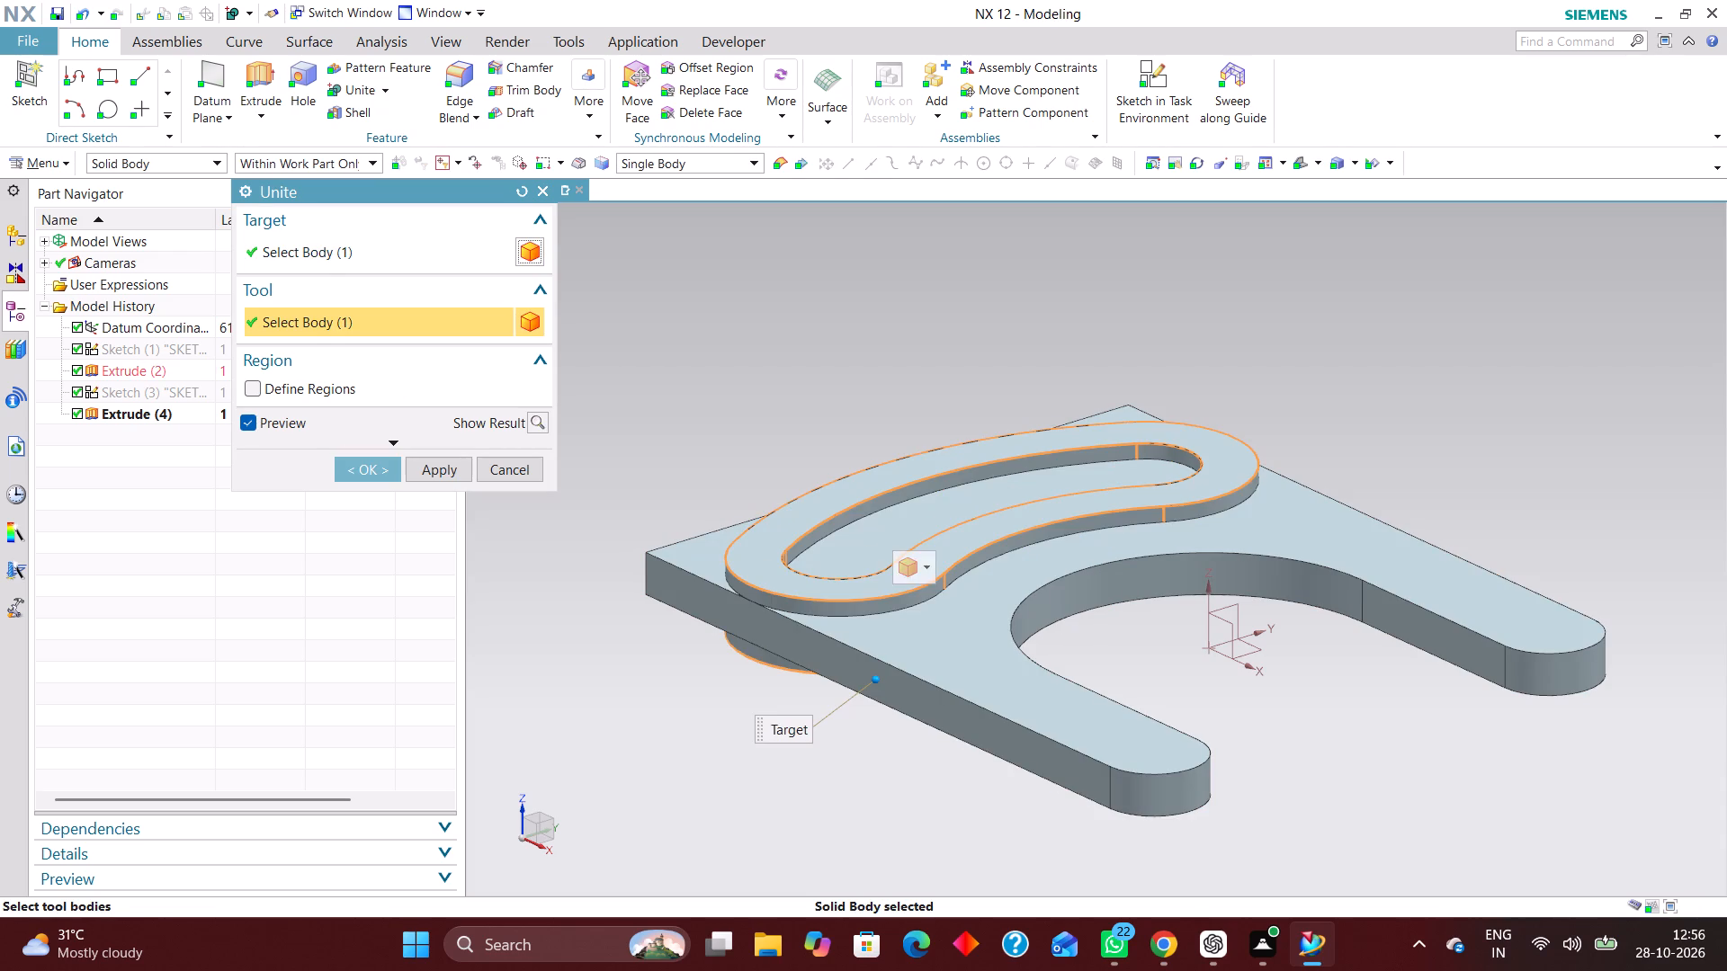
pyautogui.click(260, 388)
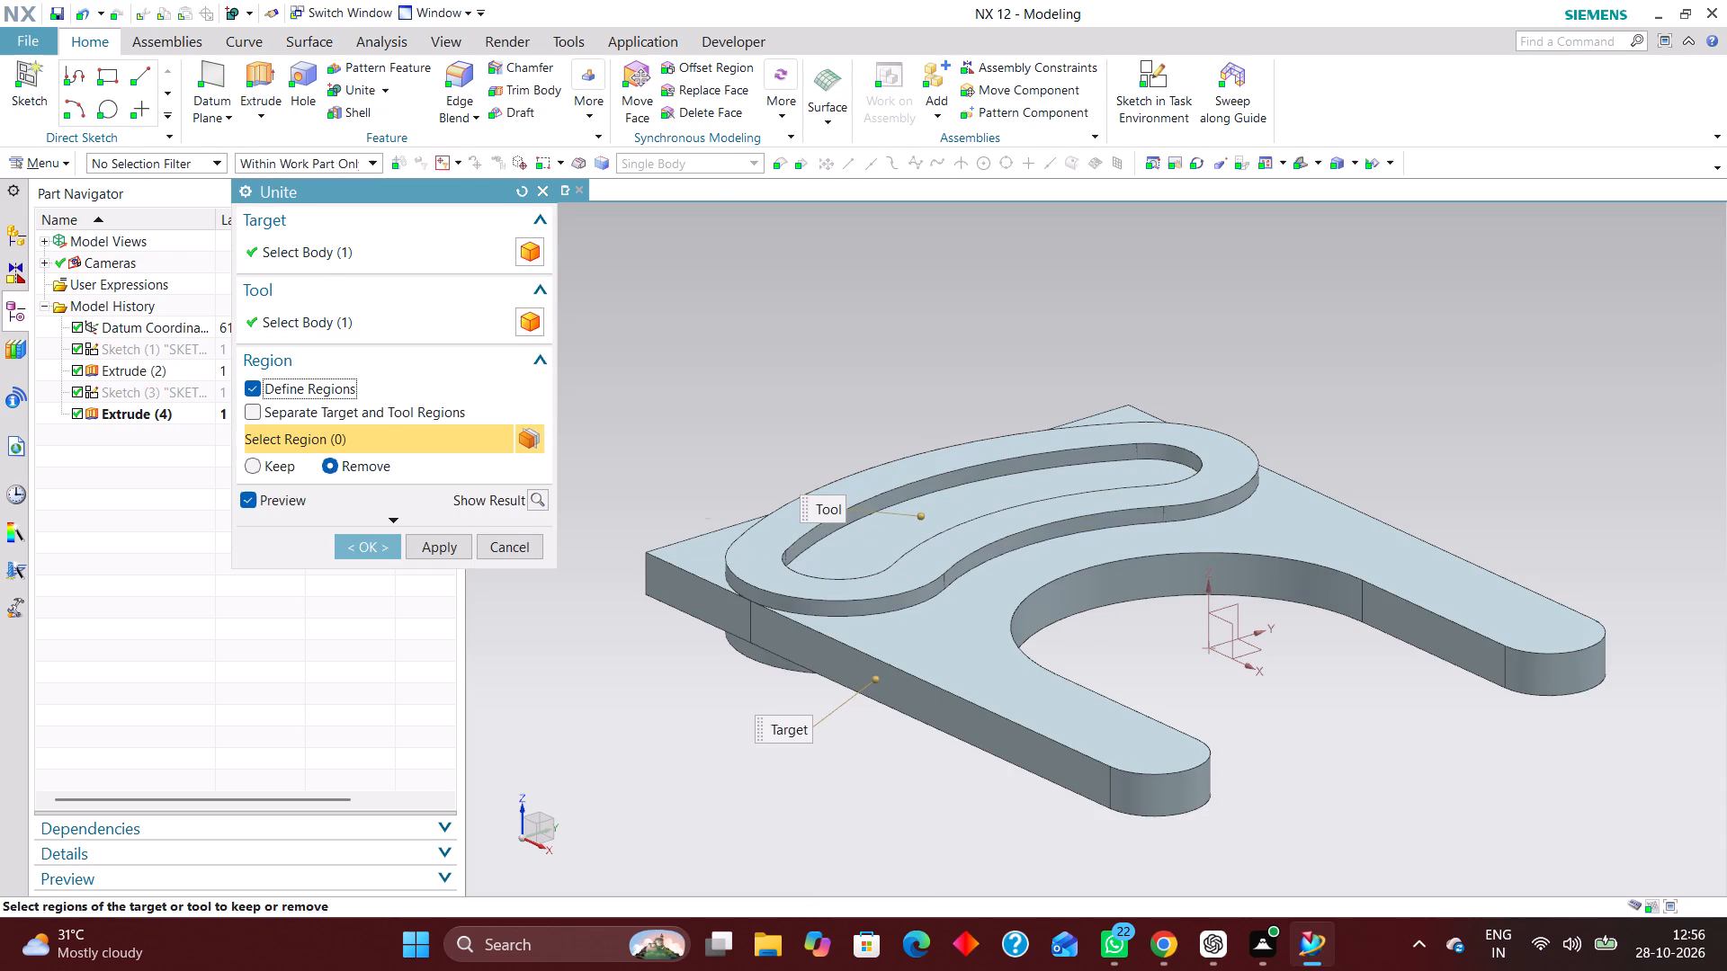
pyautogui.click(901, 536)
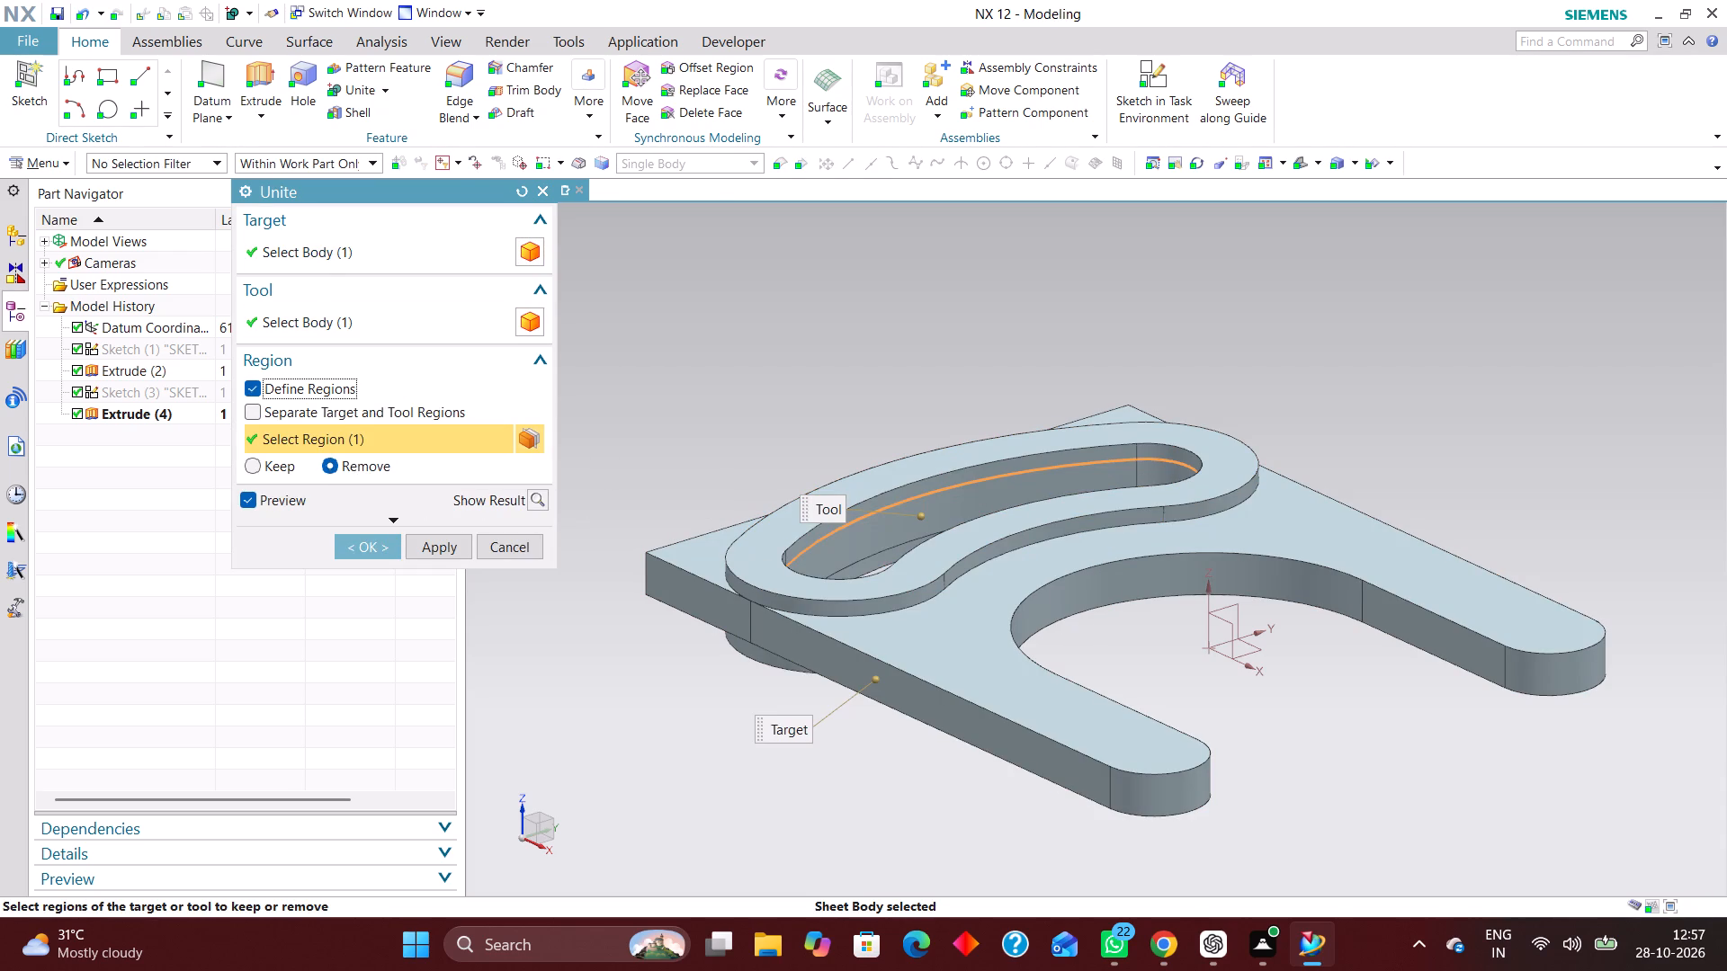
pyautogui.moveTo(904, 734); pyautogui.dragTo(914, 777, button='middle')
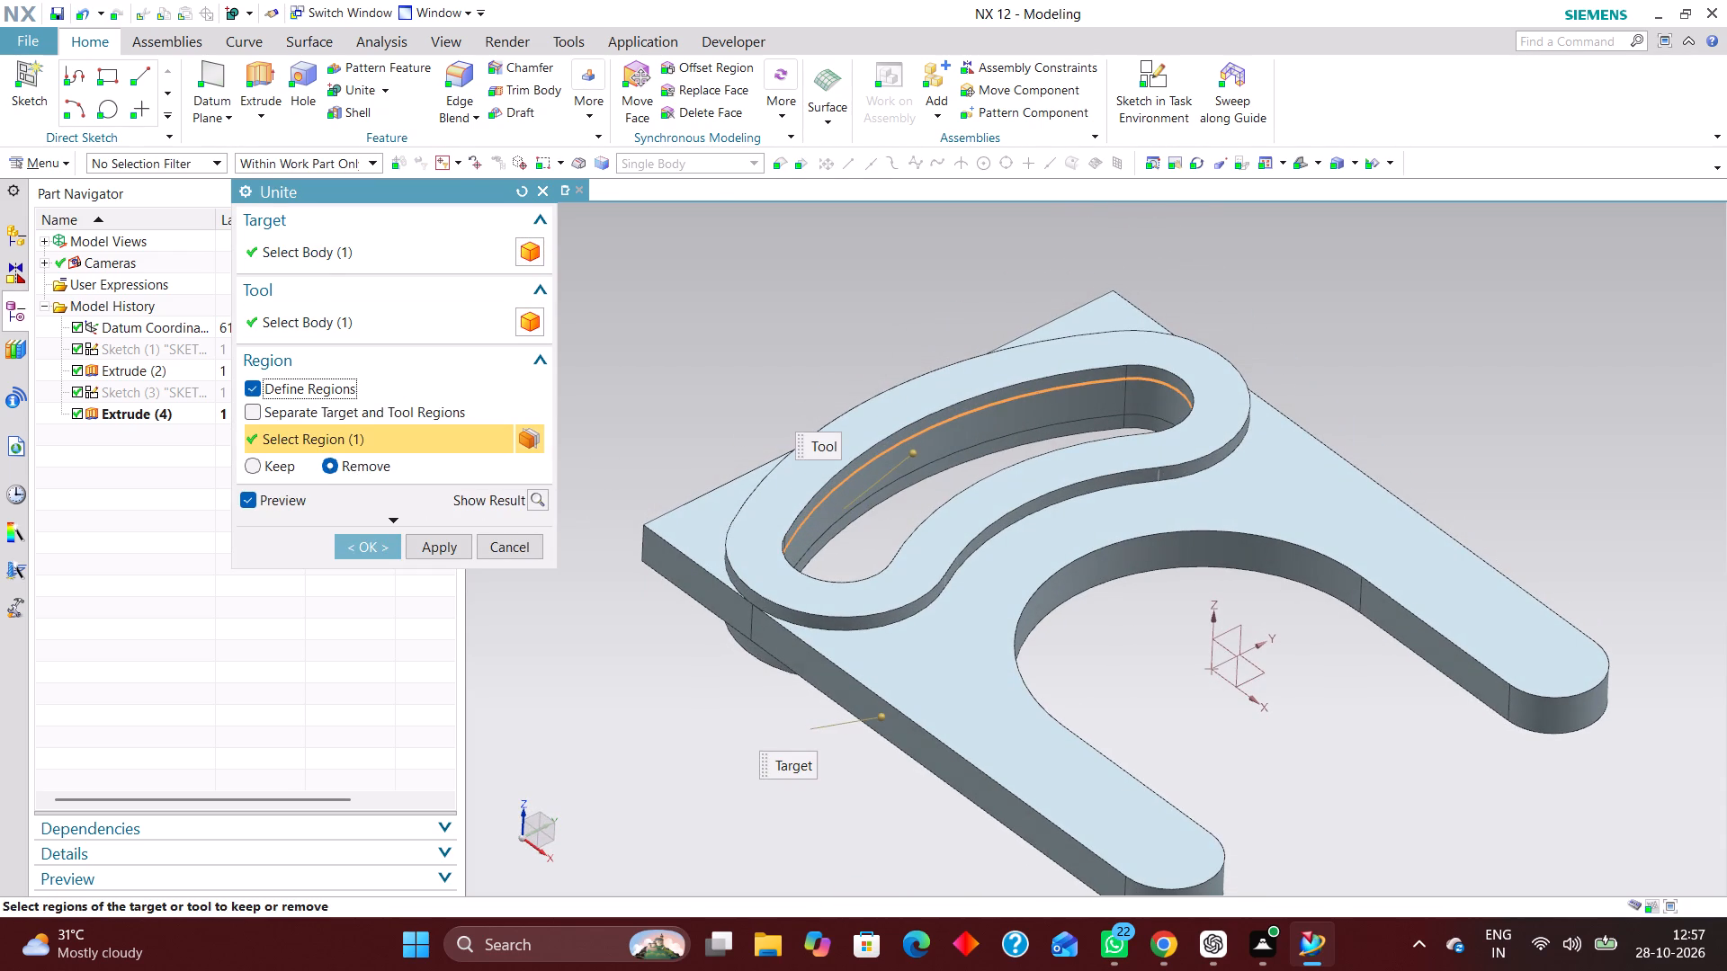
pyautogui.click(369, 545)
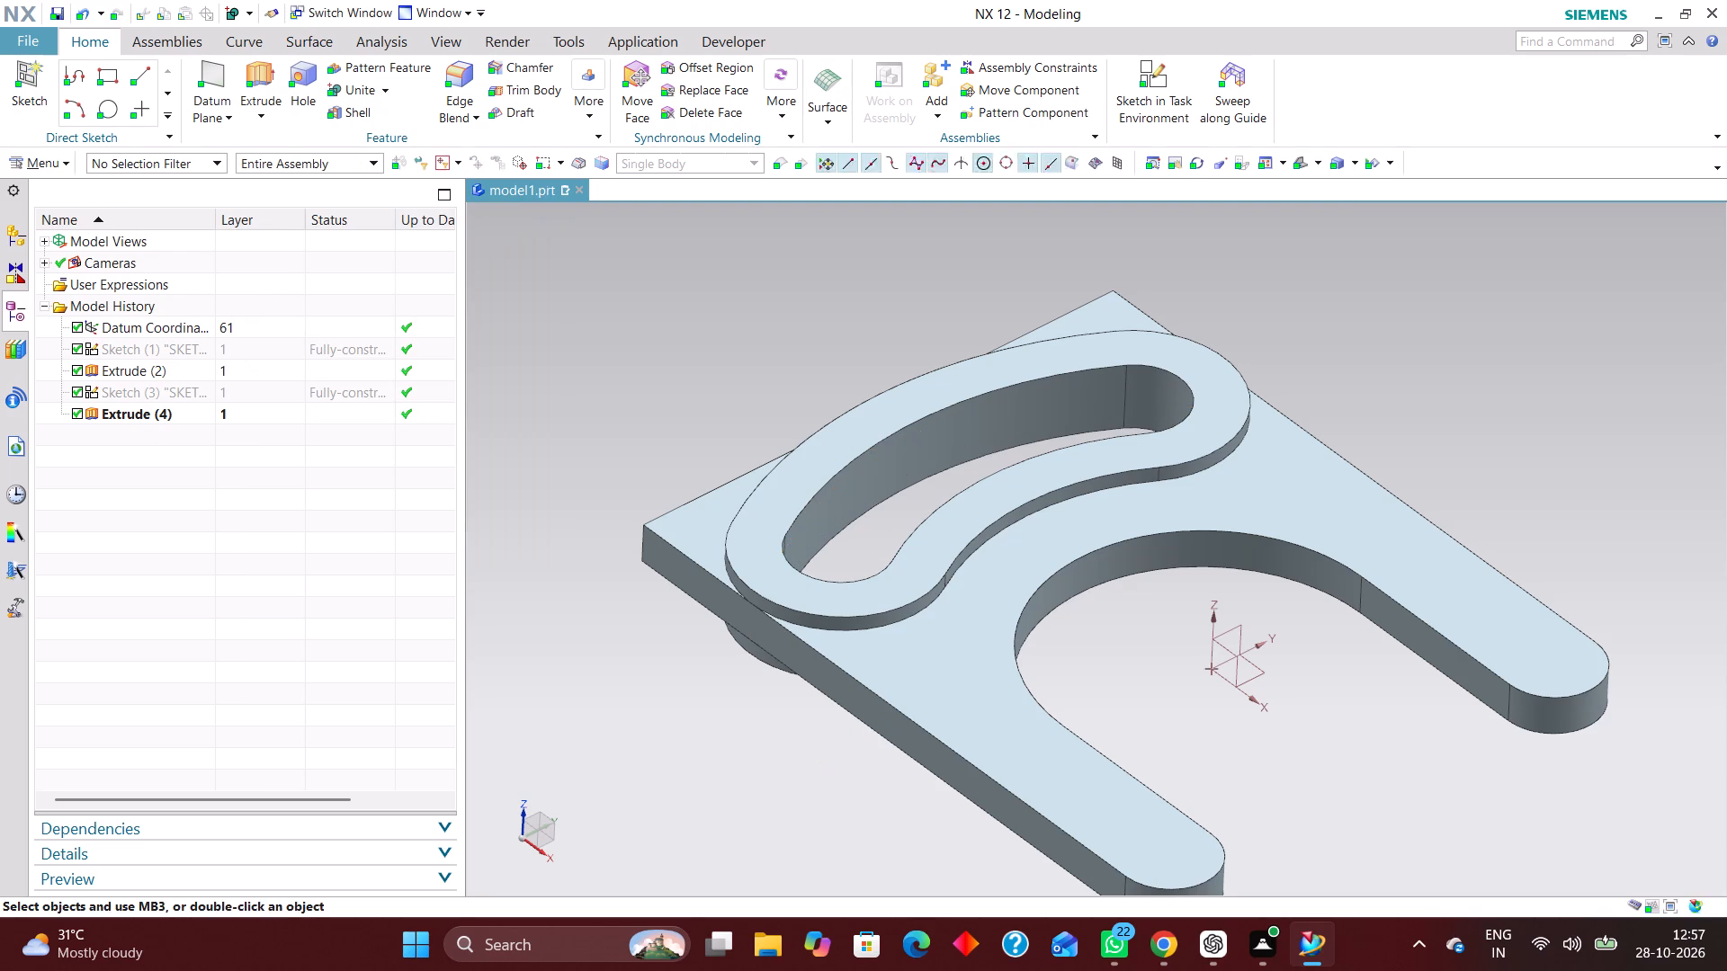
# Examine the united bracket from above and below, checking the slot opening and the plate corners around the curved boss.
pyautogui.moveTo(667, 498); pyautogui.dragTo(714, 535, button='middle')
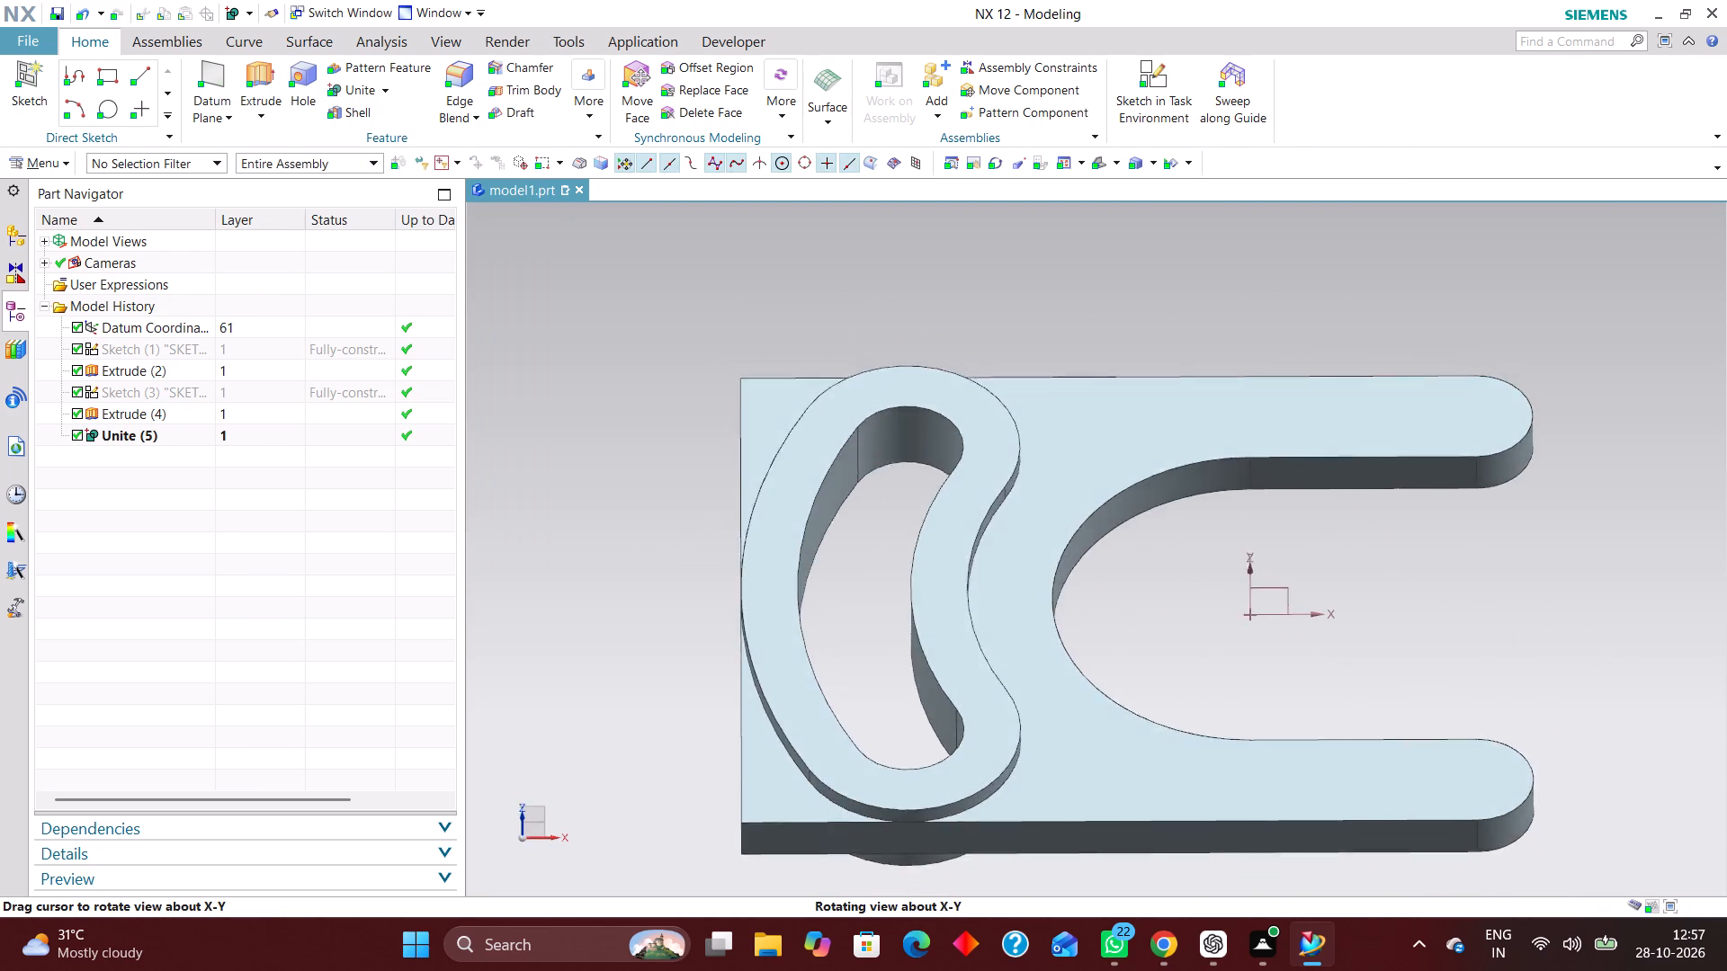
pyautogui.moveTo(714, 535); pyautogui.dragTo(680, 504, button='middle')
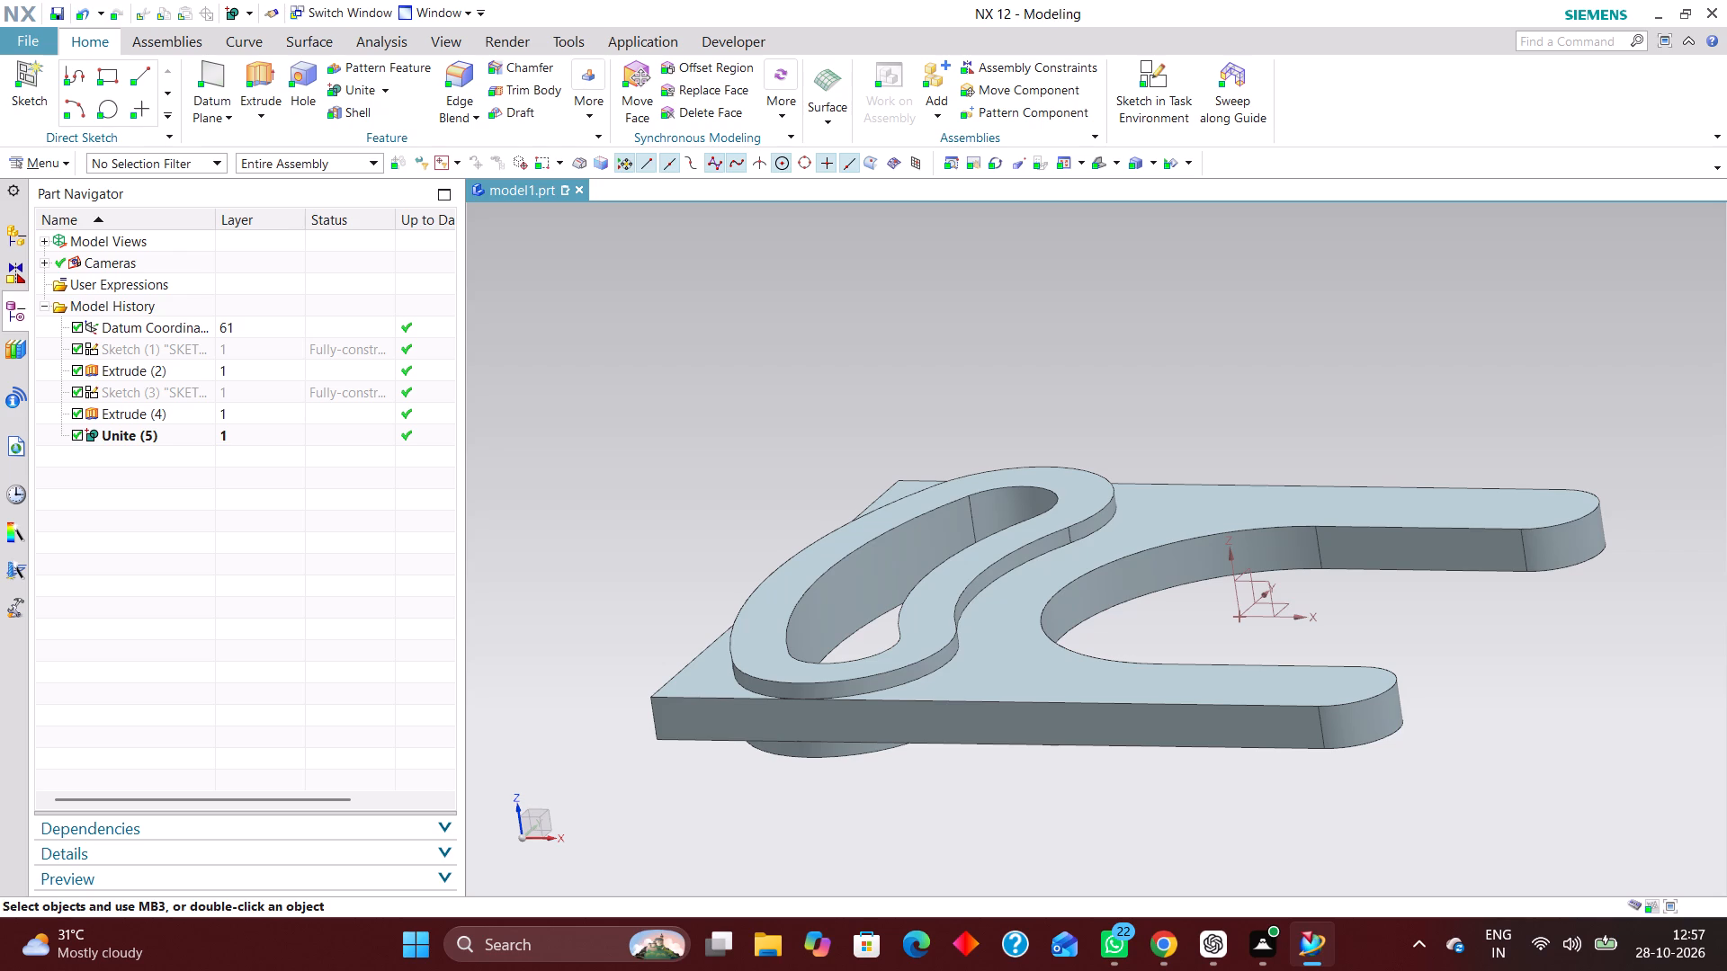
pyautogui.scroll(1, 982, 373)
pyautogui.moveTo(993, 383); pyautogui.dragTo(1010, 514, button='middle')
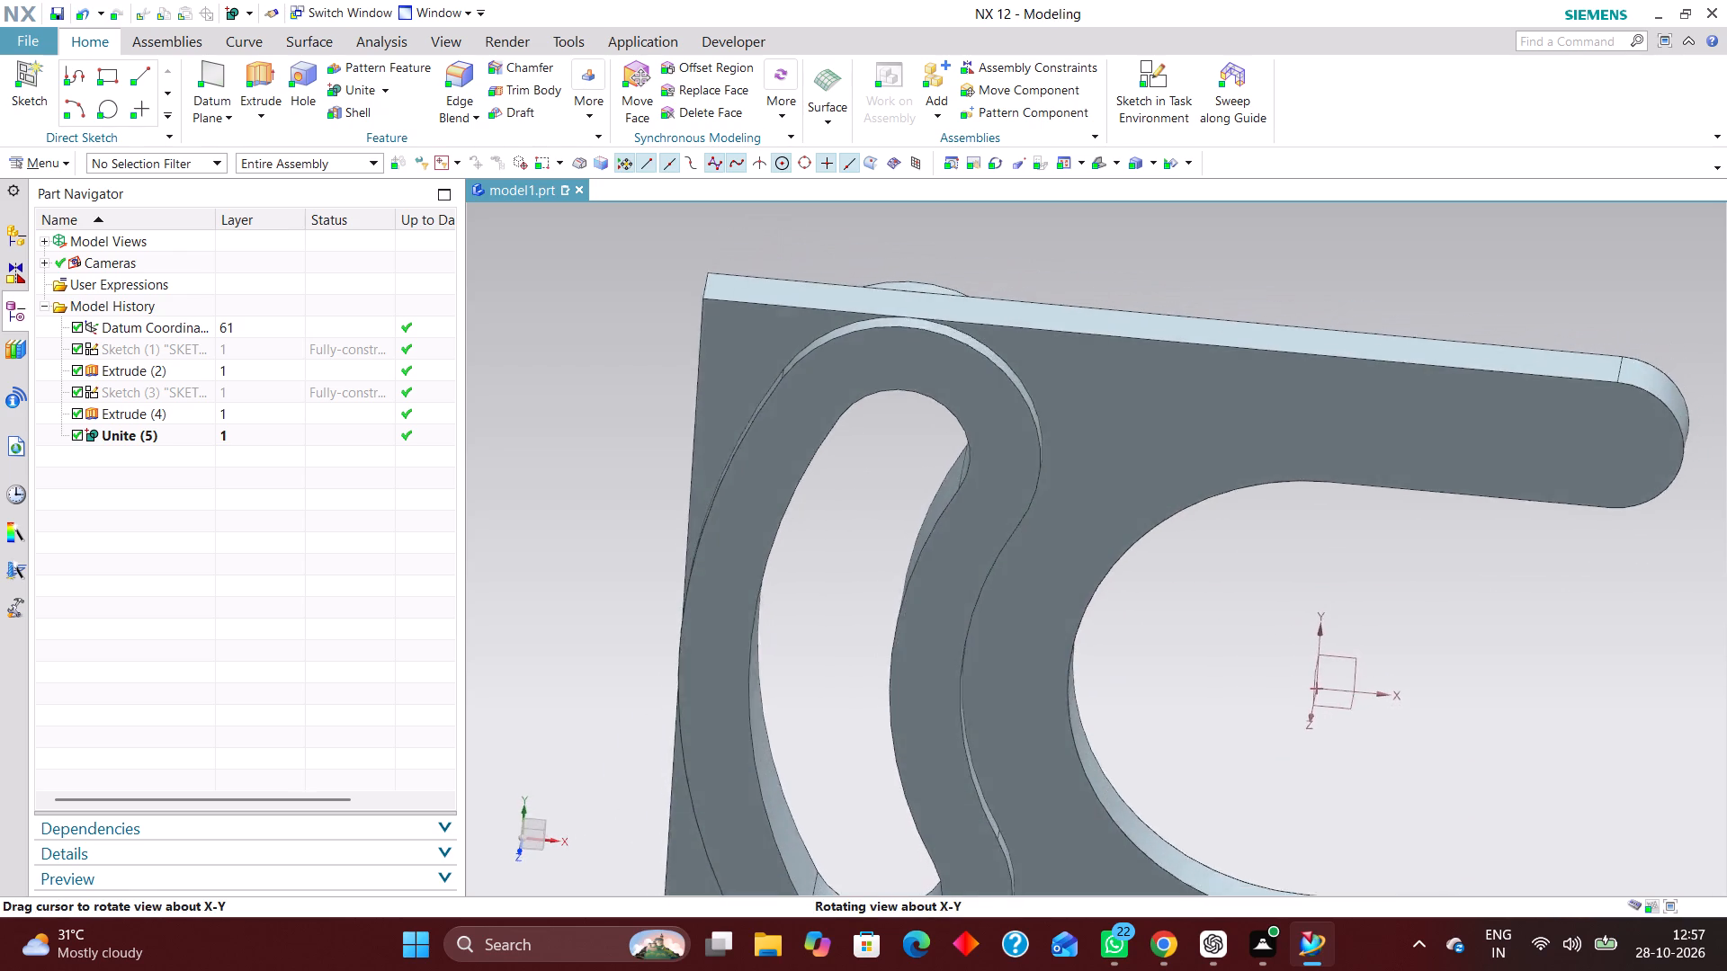
pyautogui.moveTo(1010, 514); pyautogui.dragTo(994, 459, button='middle')
pyautogui.scroll(1, 1012, 444)
pyautogui.moveTo(1456, 477); pyautogui.dragTo(1288, 478, button='right')
pyautogui.scroll(-4, 863, 326)
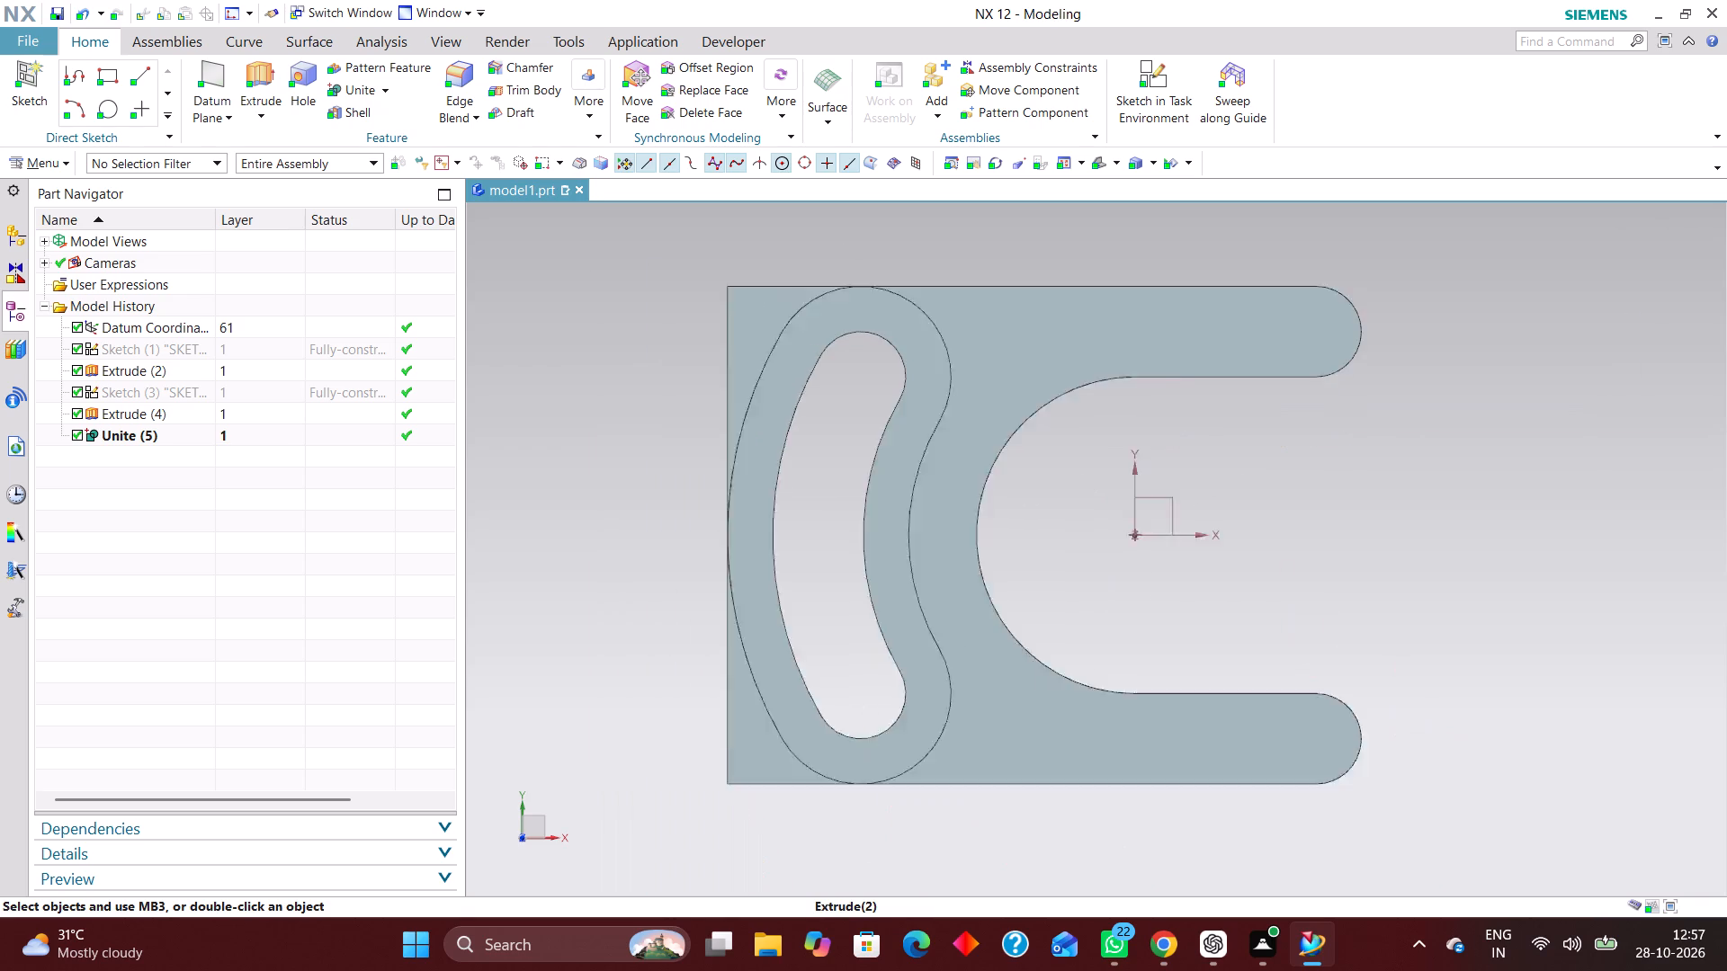
pyautogui.scroll(-1, 863, 331)
pyautogui.moveTo(1123, 499); pyautogui.dragTo(1135, 417, button='middle')
pyautogui.scroll(1, 1135, 432)
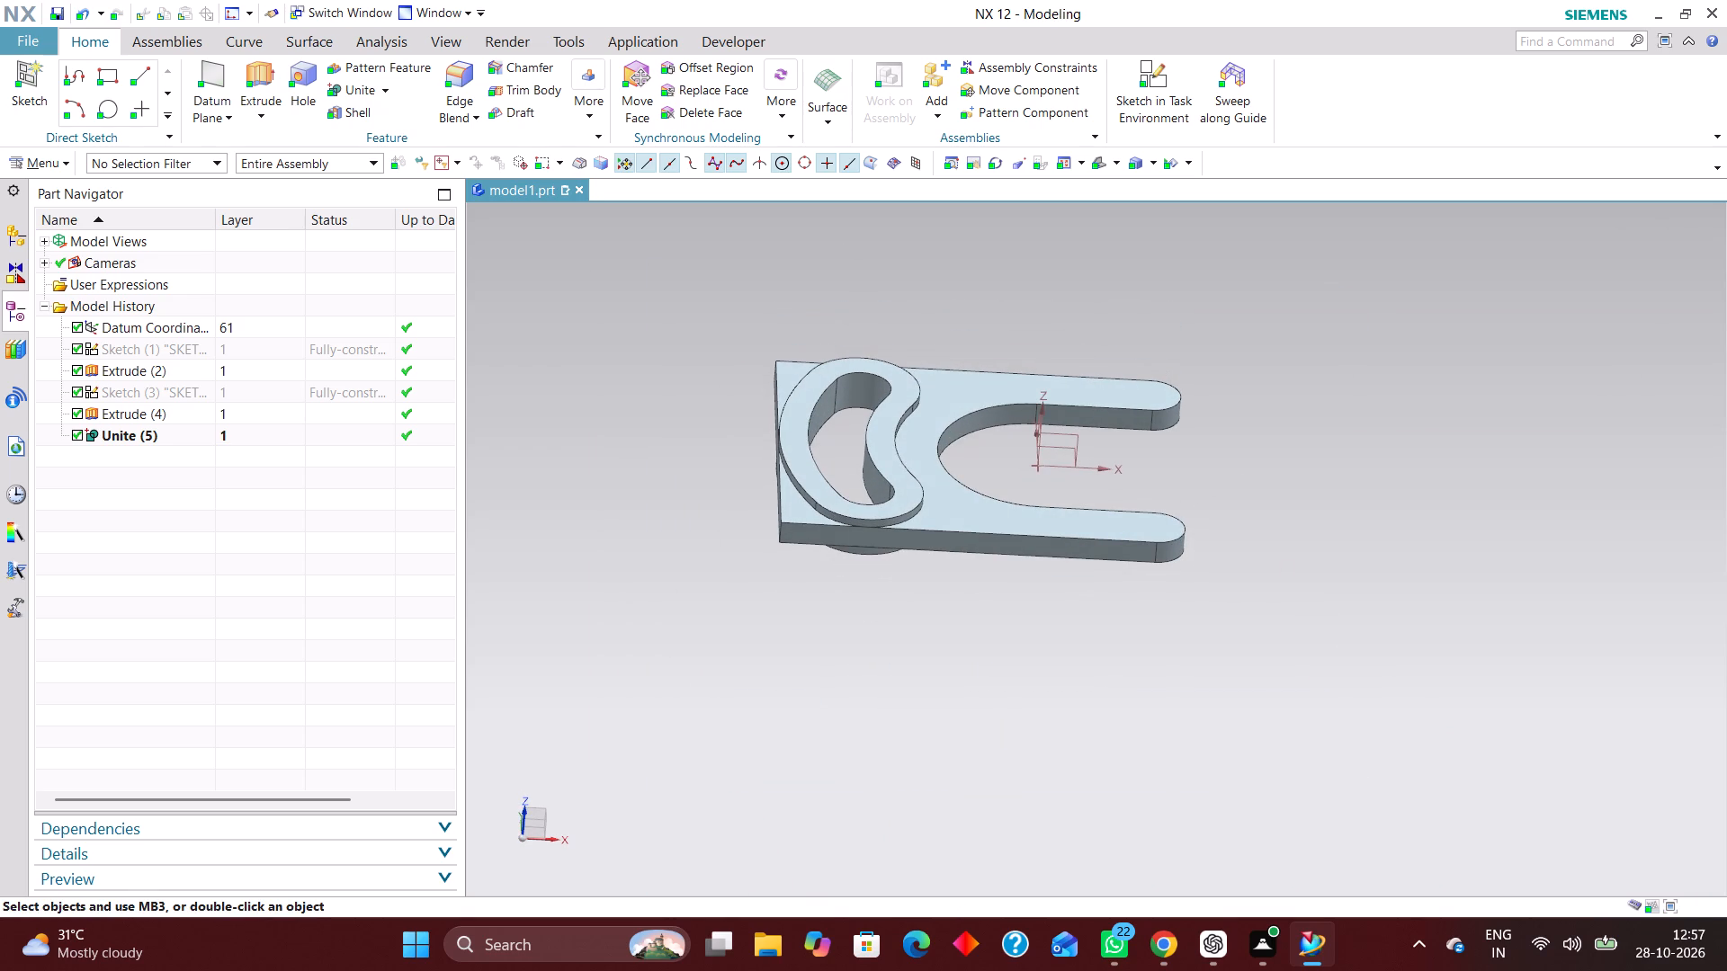
# Edit the base plate sketch, trying 80 and 70 mm before setting the horizontal distance from the straight end to the fork arc centre to 60 mm.
pyautogui.click(256, 344)
pyautogui.click(256, 398)
pyautogui.rightClick(257, 395)
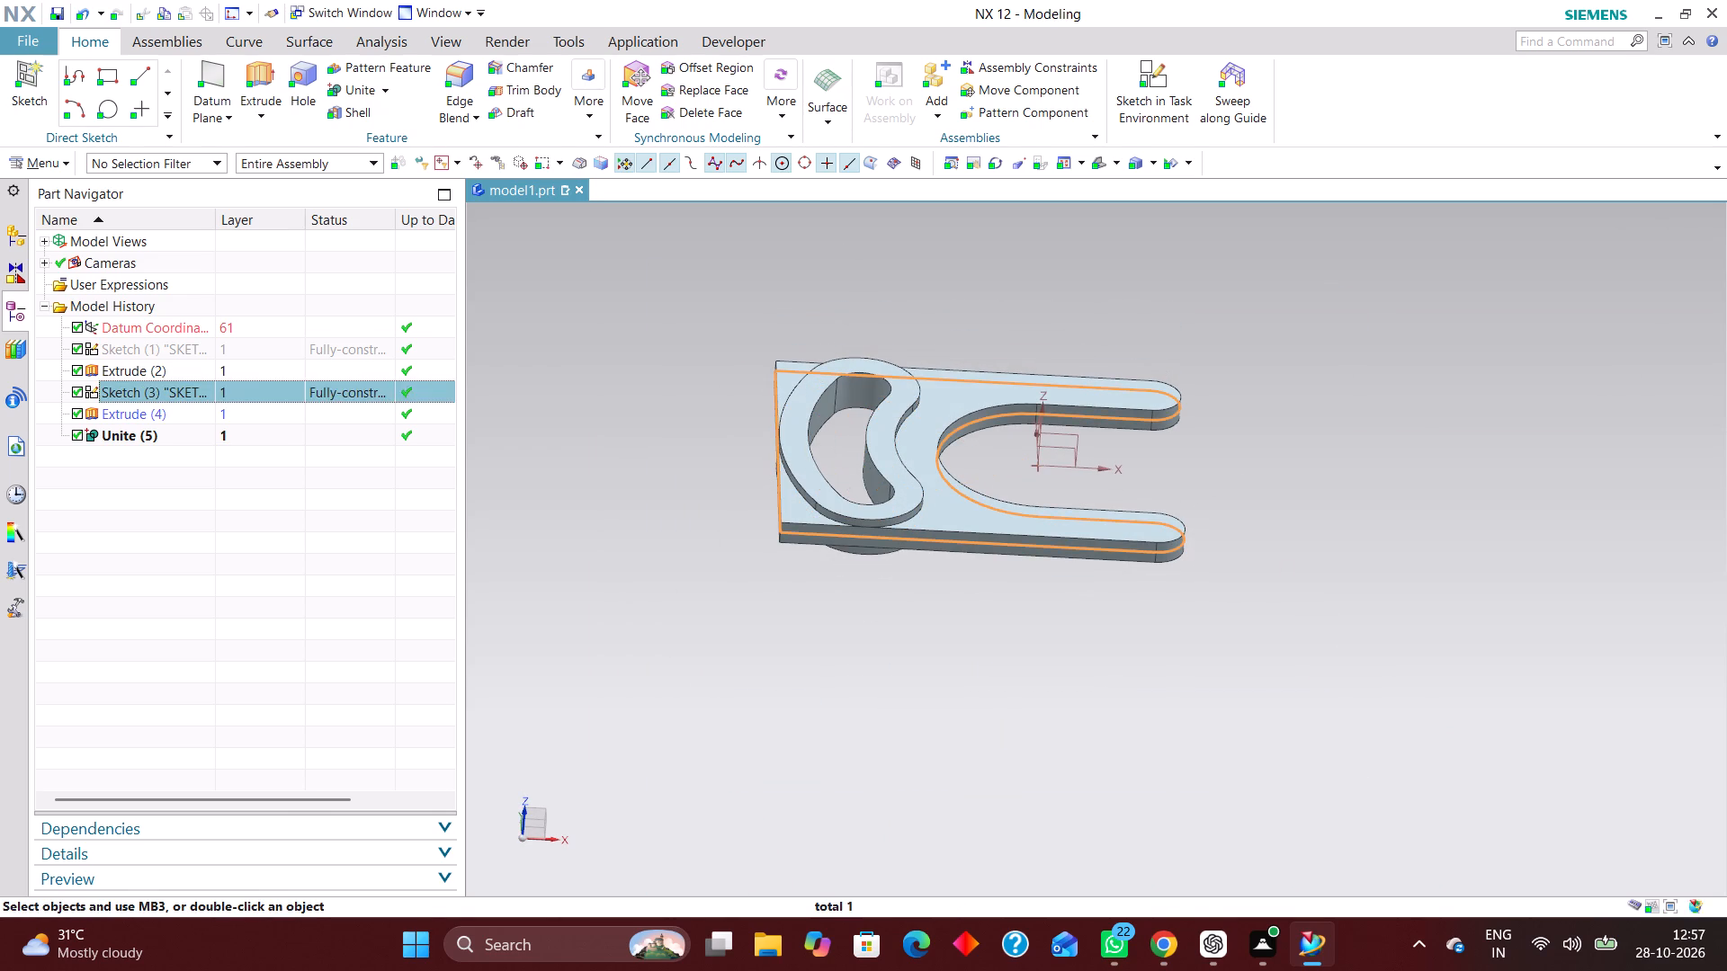
pyautogui.click(352, 438)
pyautogui.scroll(-1, 649, 384)
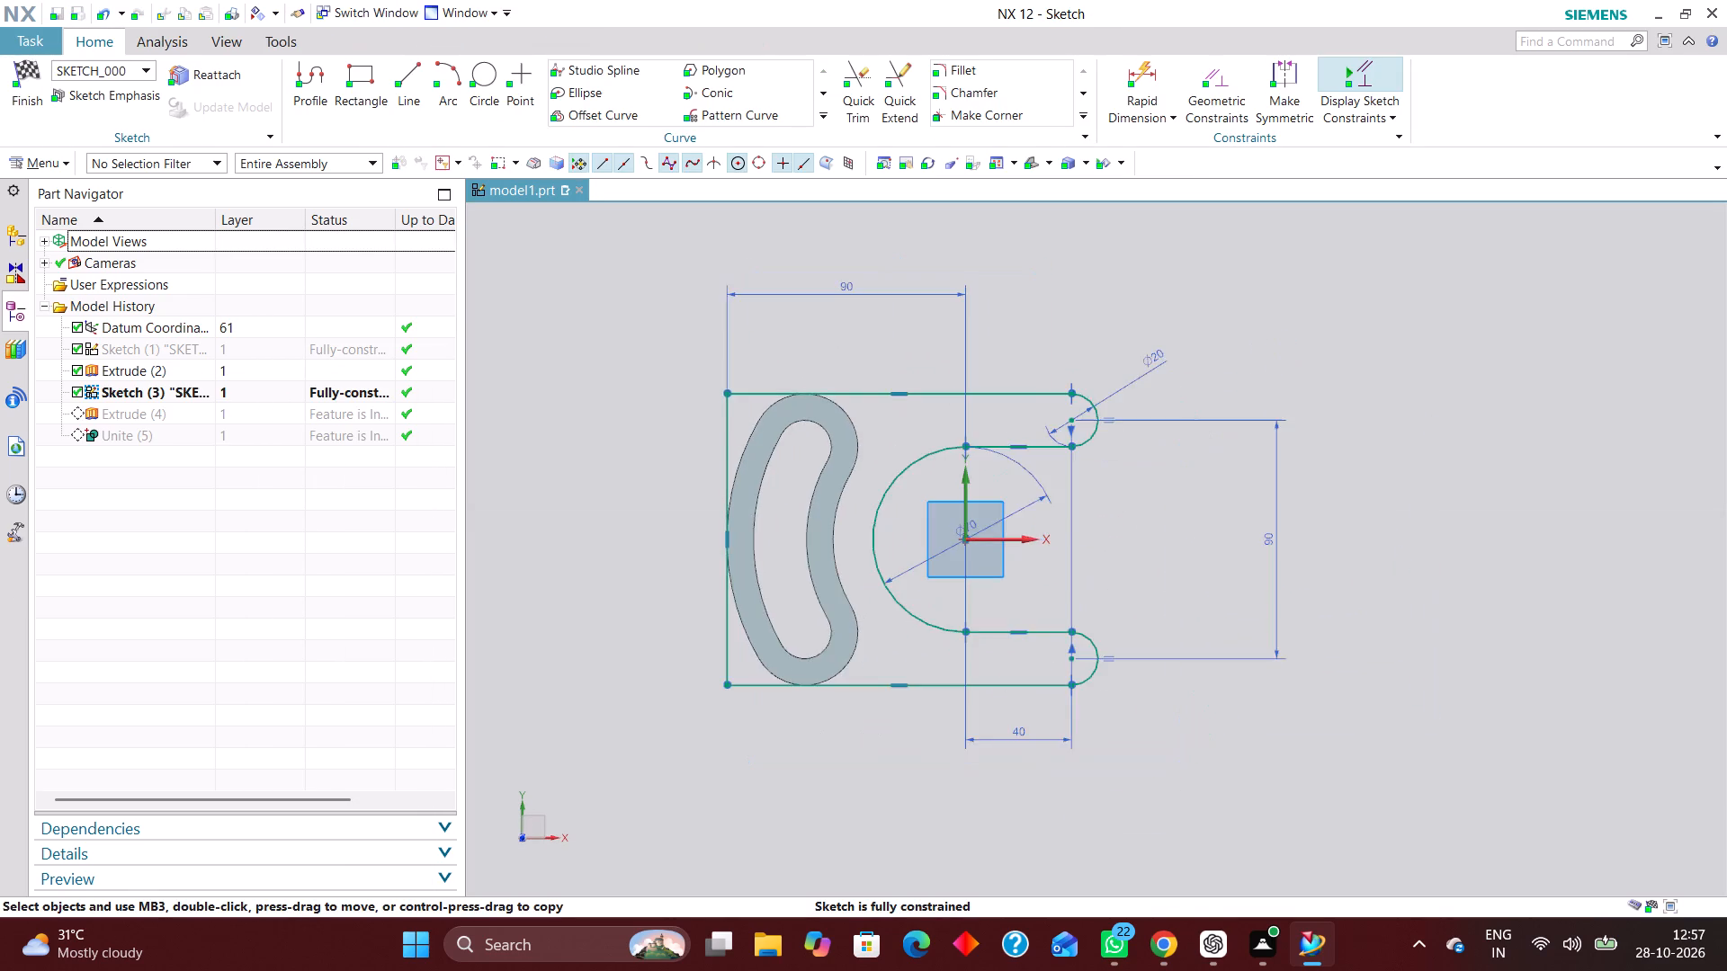
pyautogui.scroll(-1, 648, 385)
pyautogui.click(803, 305)
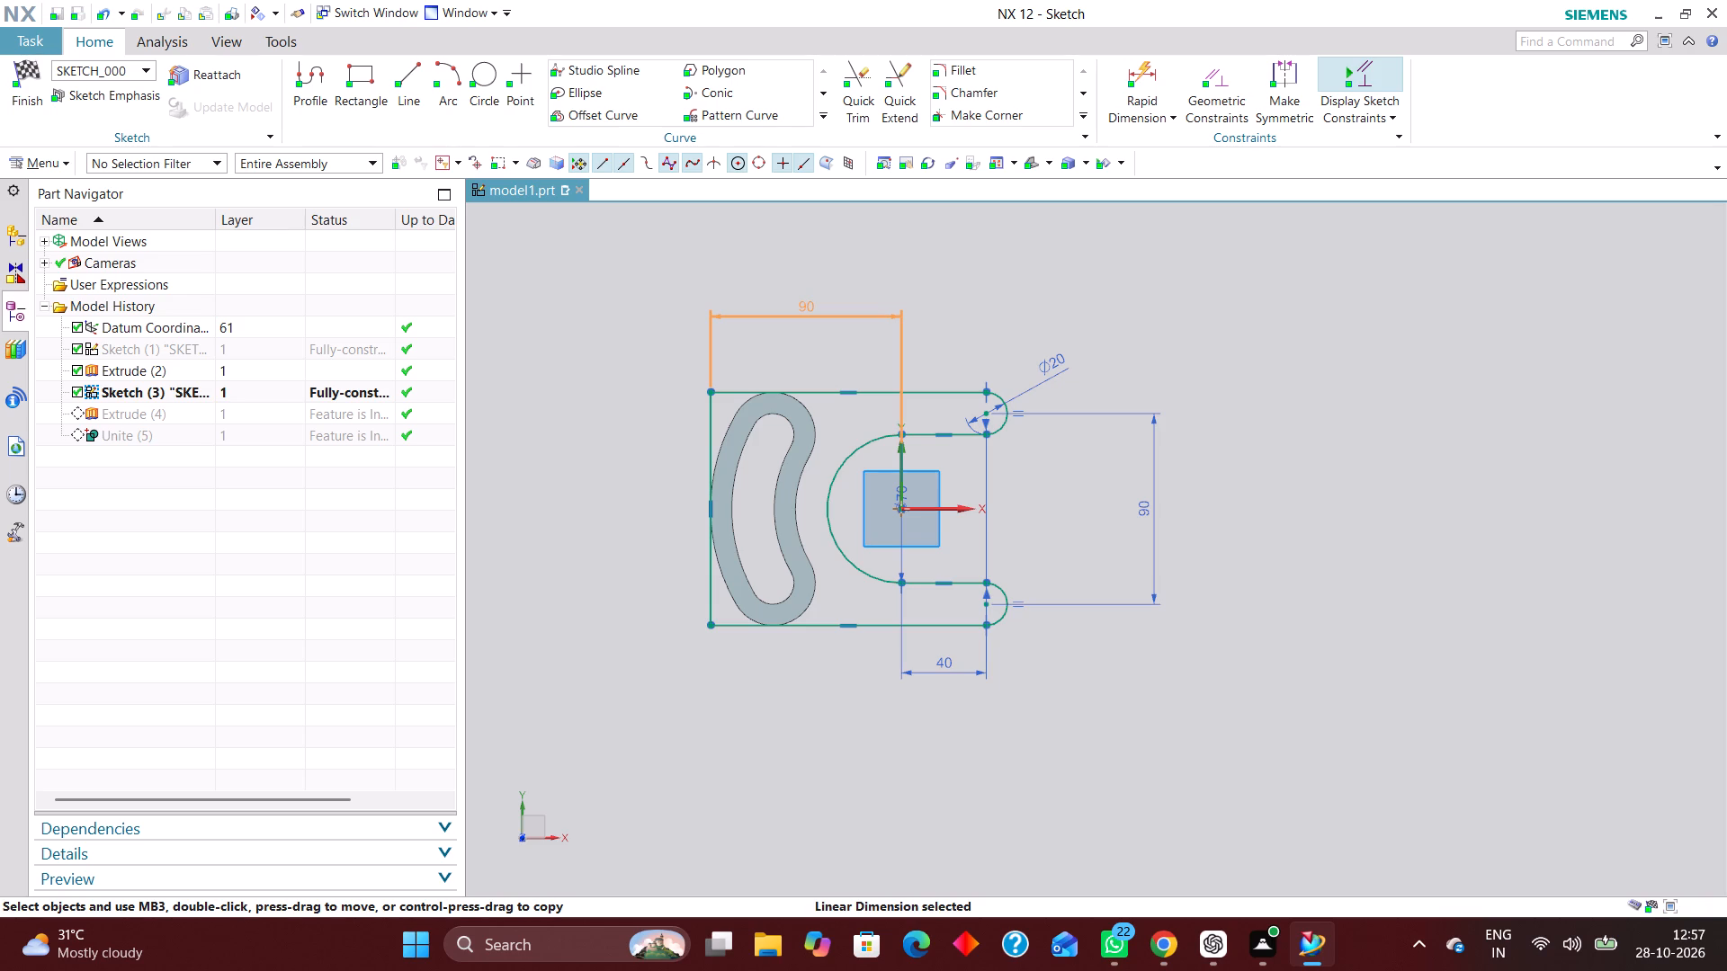
pyautogui.click(624, 289)
pyautogui.doubleClick(816, 305)
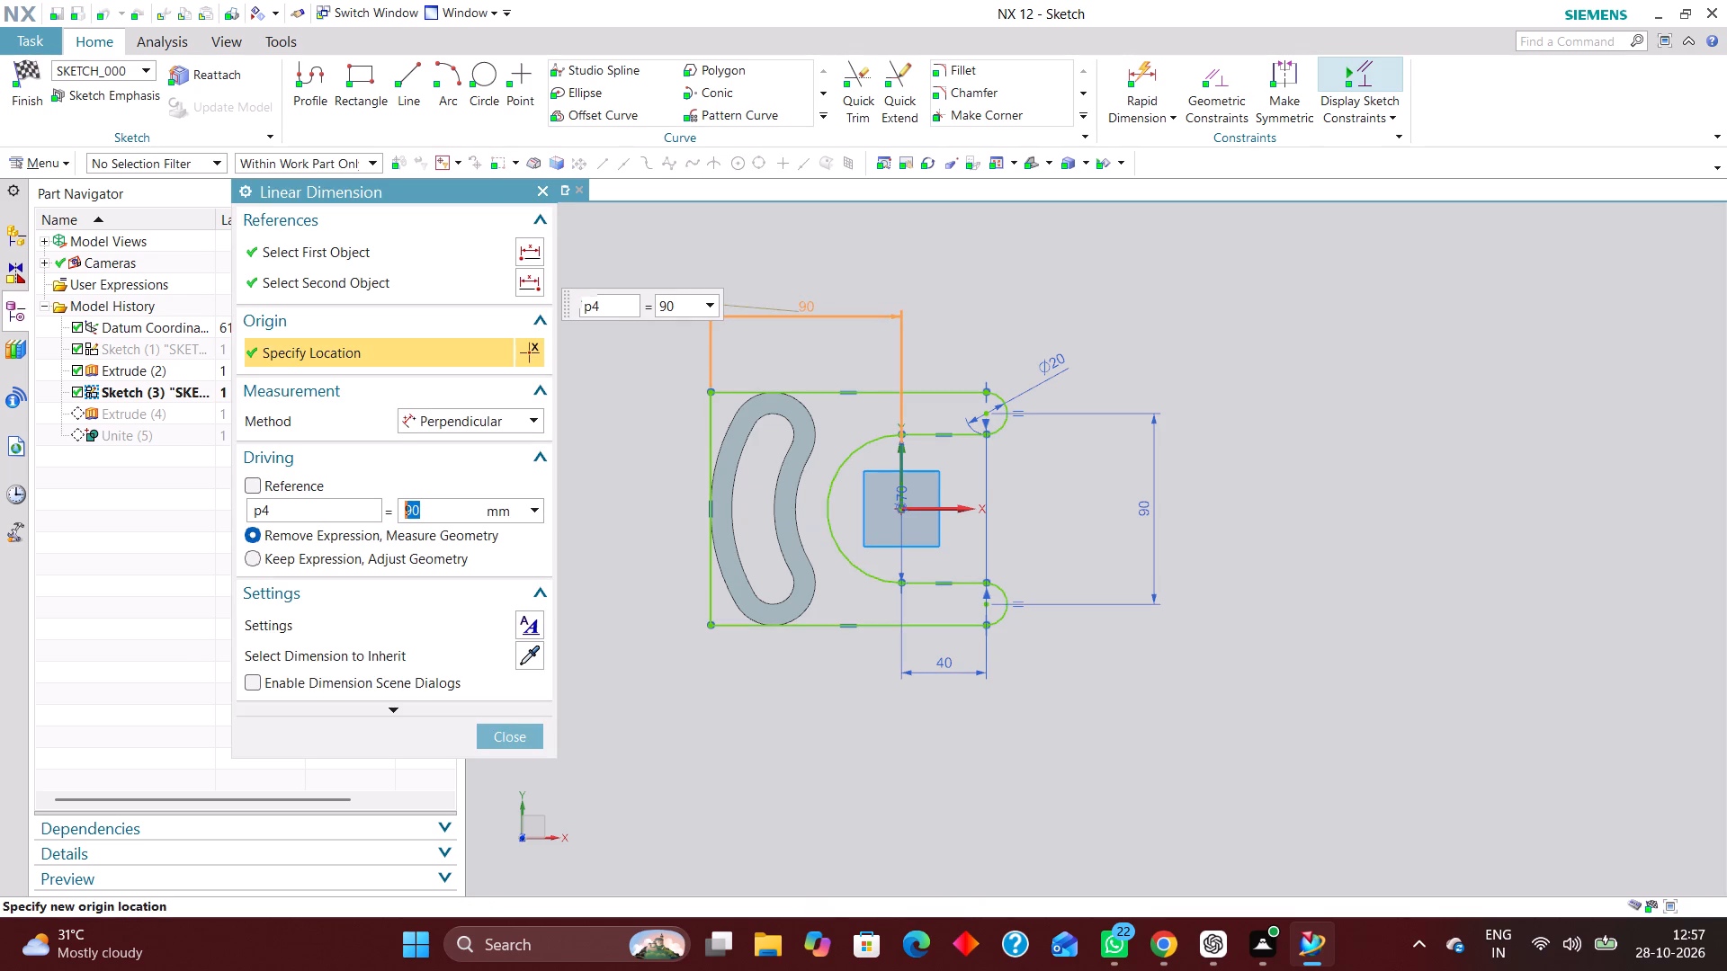
pyautogui.write('80')
pyautogui.press('Return')
pyautogui.write('70')
pyautogui.press('Return')
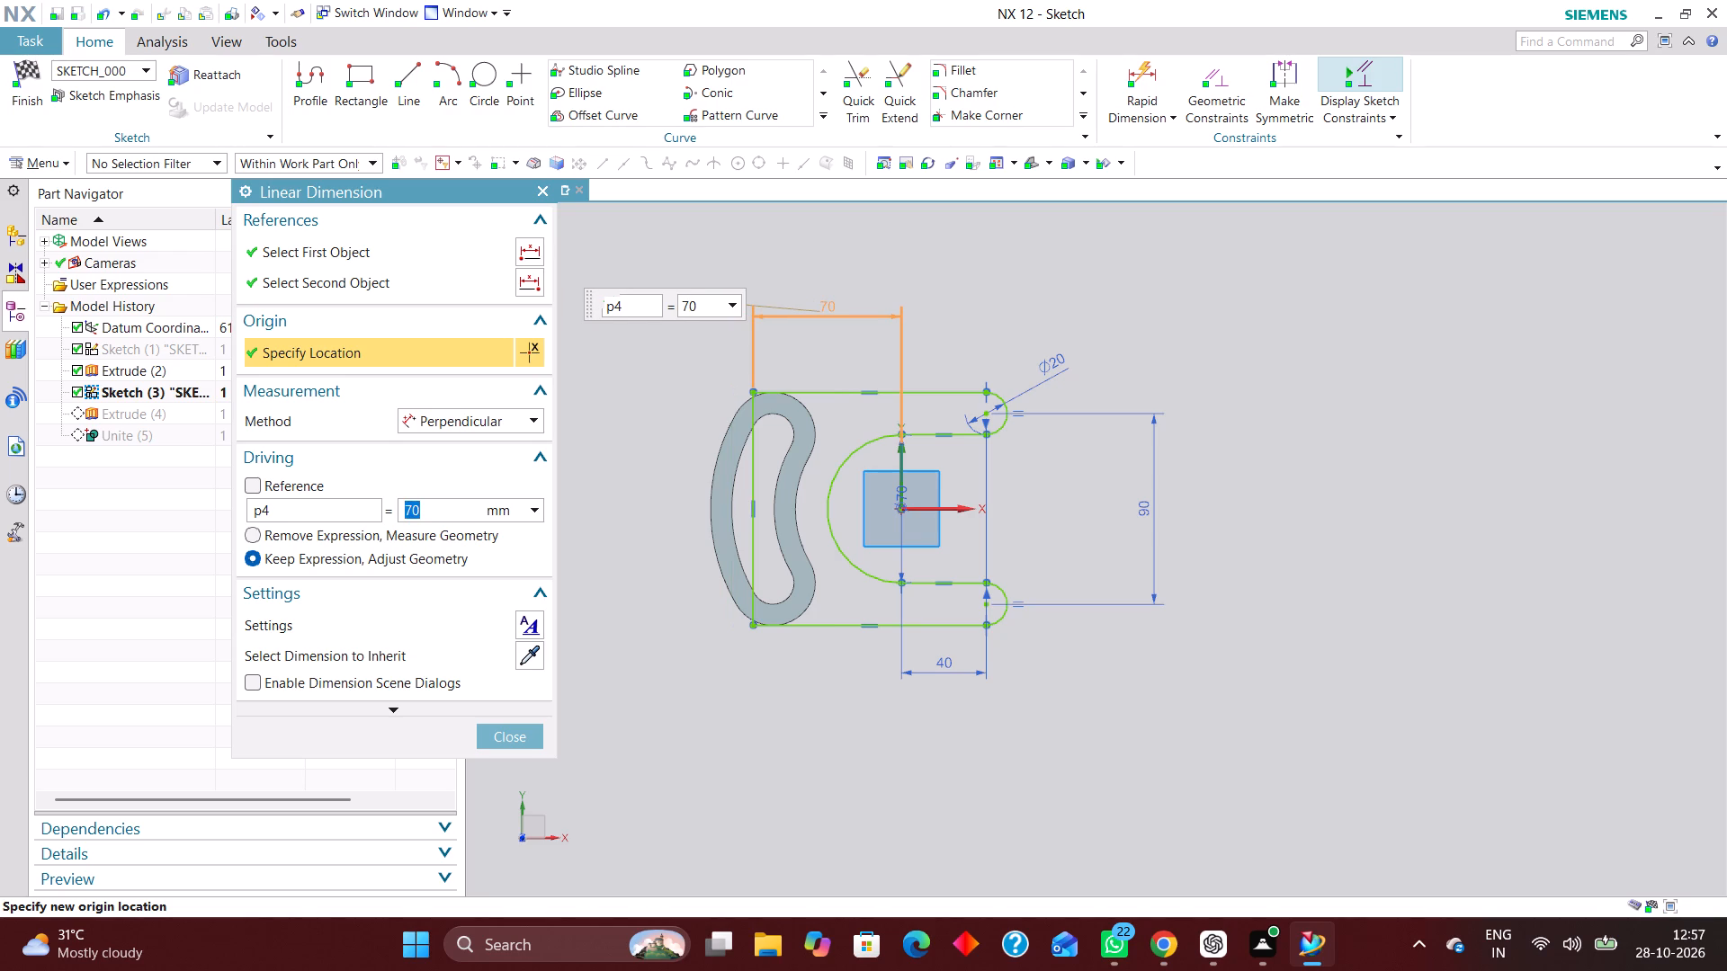
pyautogui.write('60')
pyautogui.press('Return')
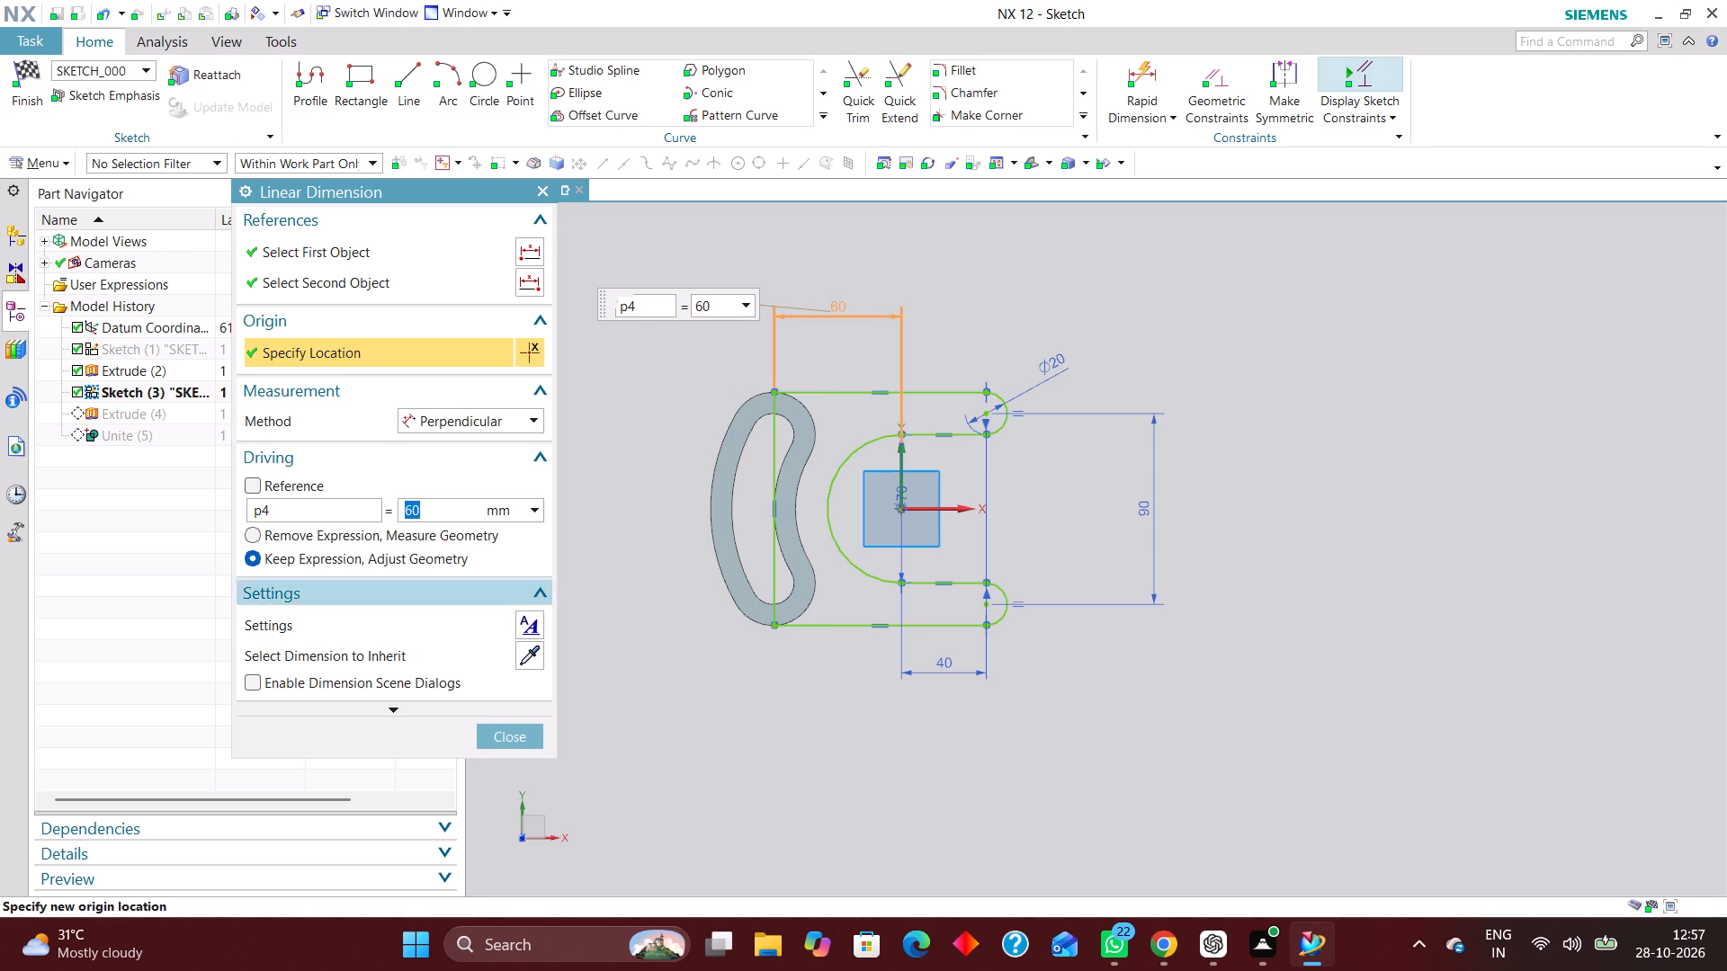
pyautogui.click(500, 733)
pyautogui.click(17, 73)
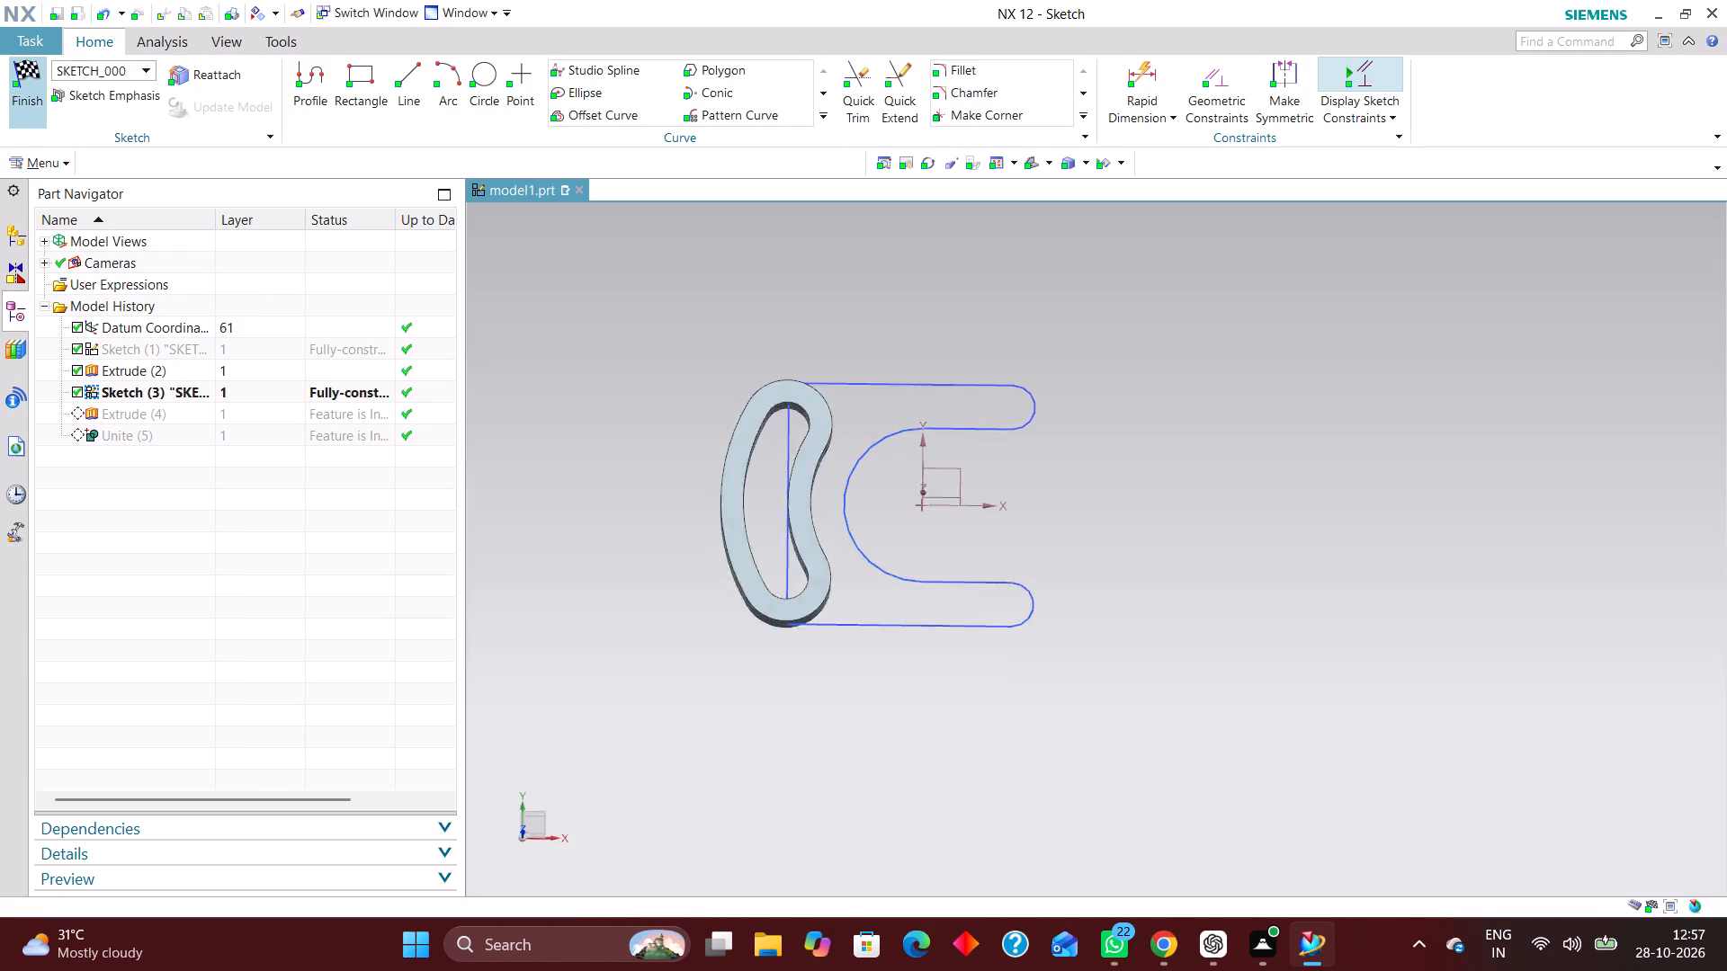
# Edit the unite feature with rollback and try to reselect the plate portion inside the curved slot as the region to remove.
pyautogui.moveTo(898, 624); pyautogui.dragTo(898, 637, button='middle')
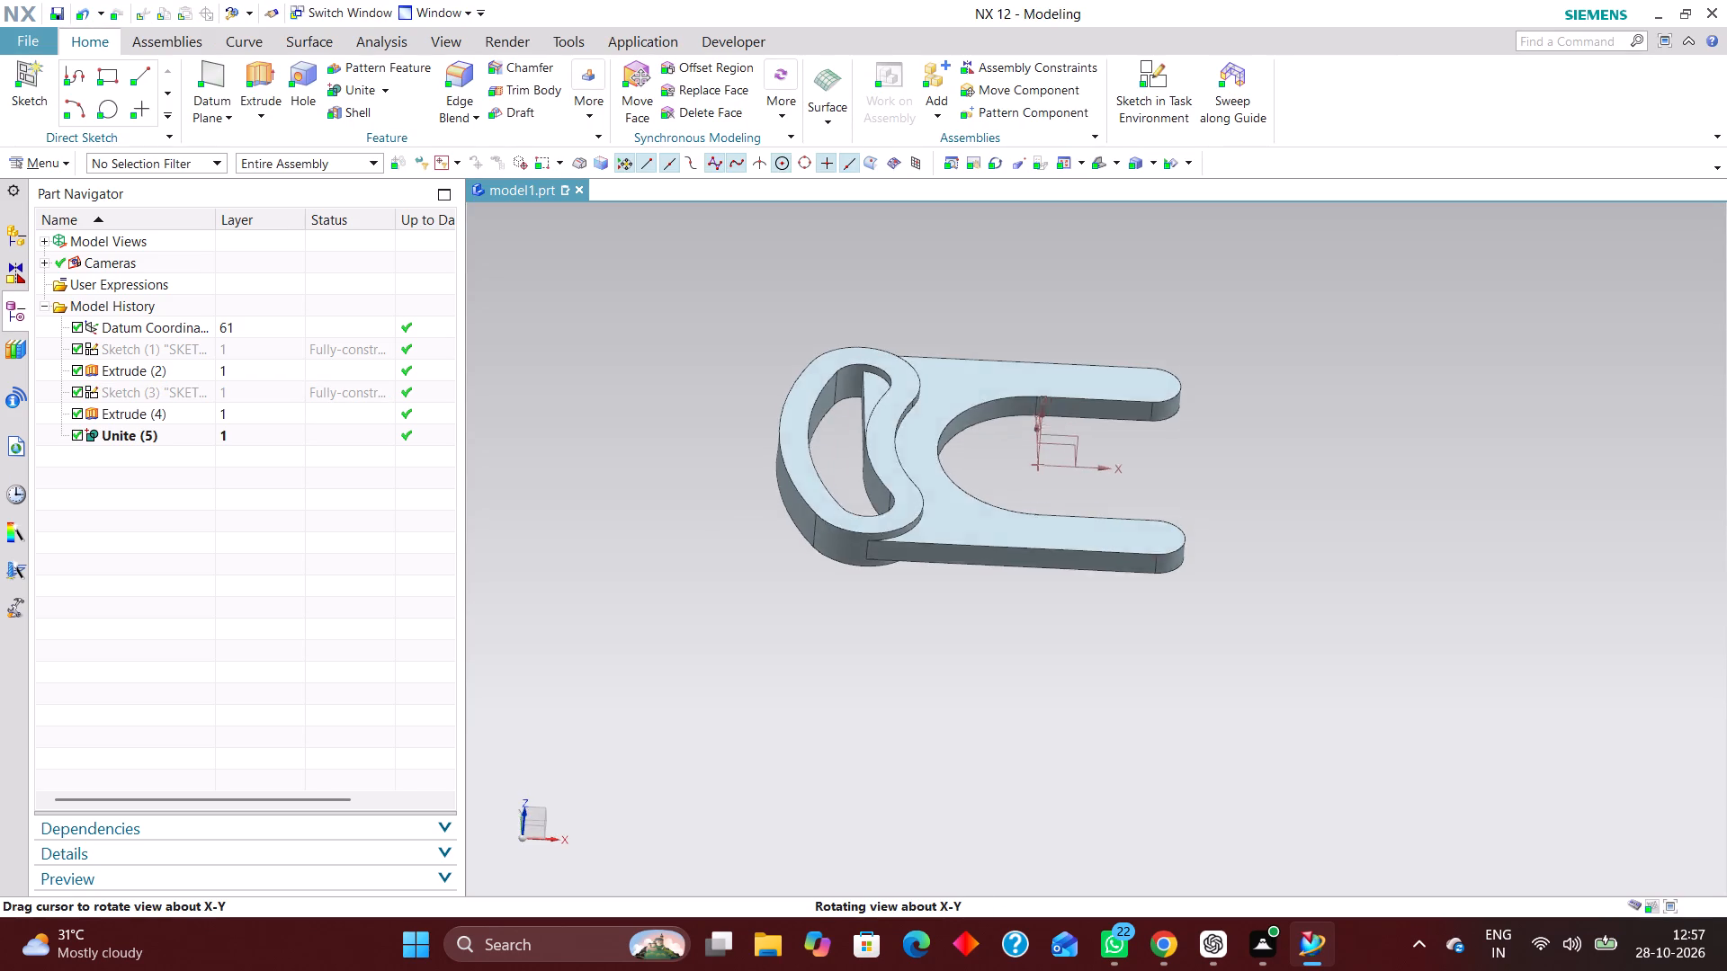
pyautogui.moveTo(898, 637); pyautogui.dragTo(890, 675, button='middle')
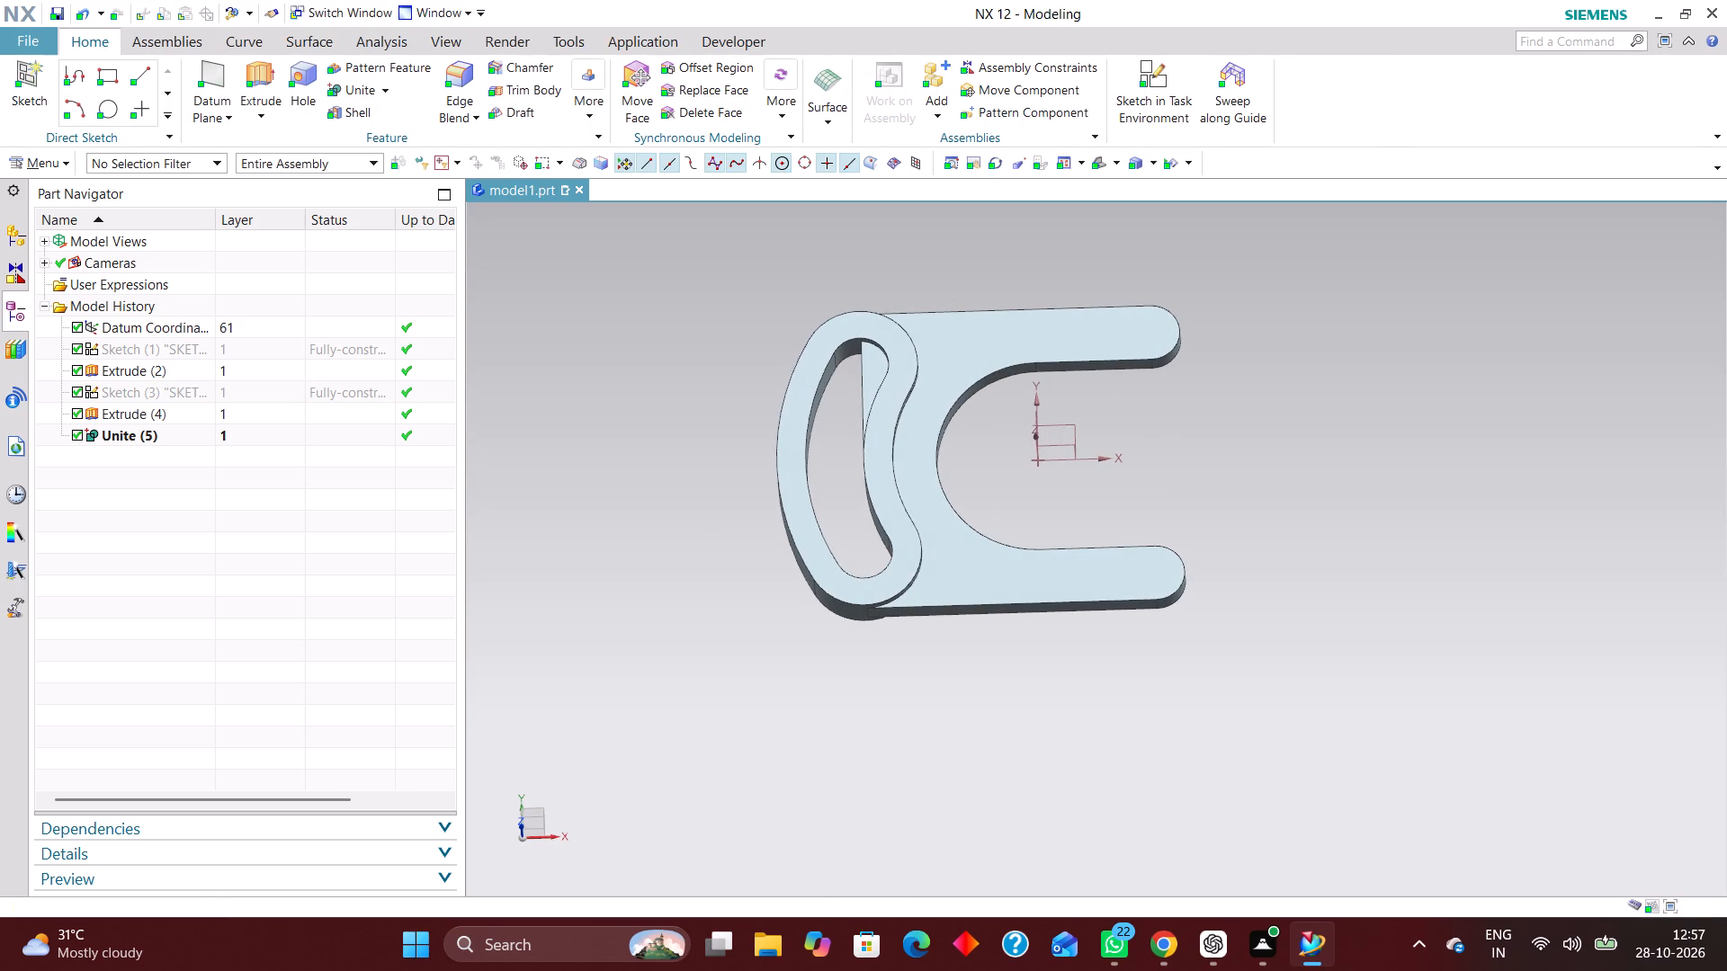
pyautogui.click(177, 431)
pyautogui.rightClick(175, 434)
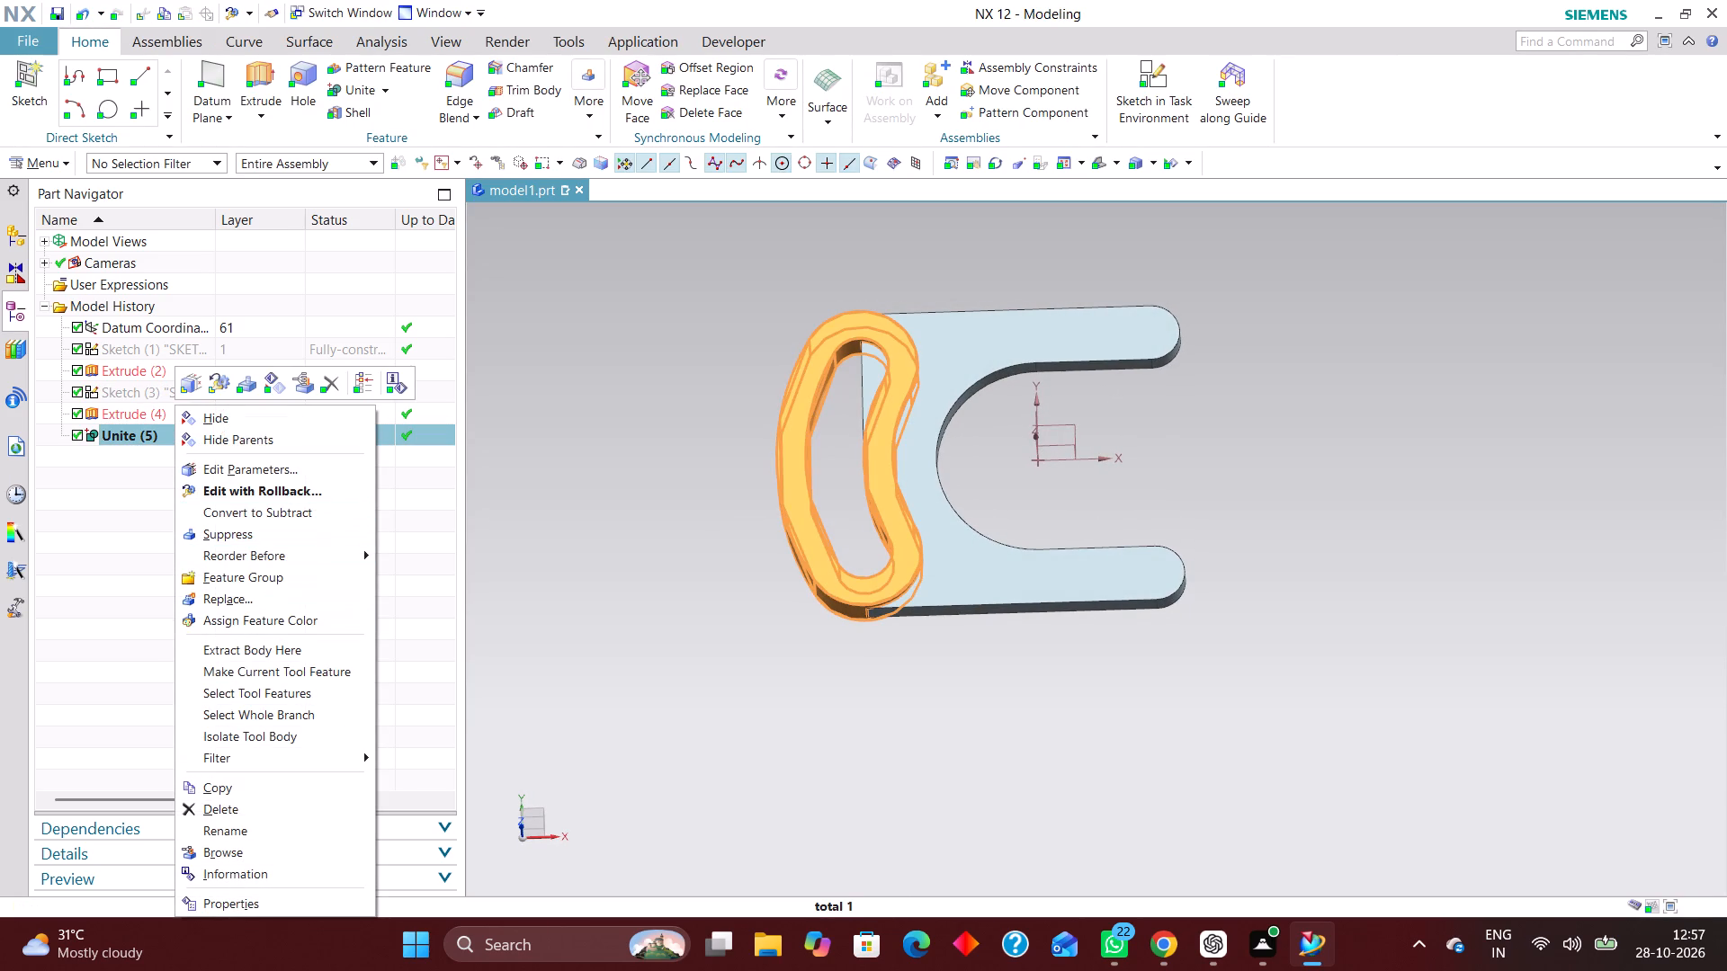
pyautogui.click(298, 490)
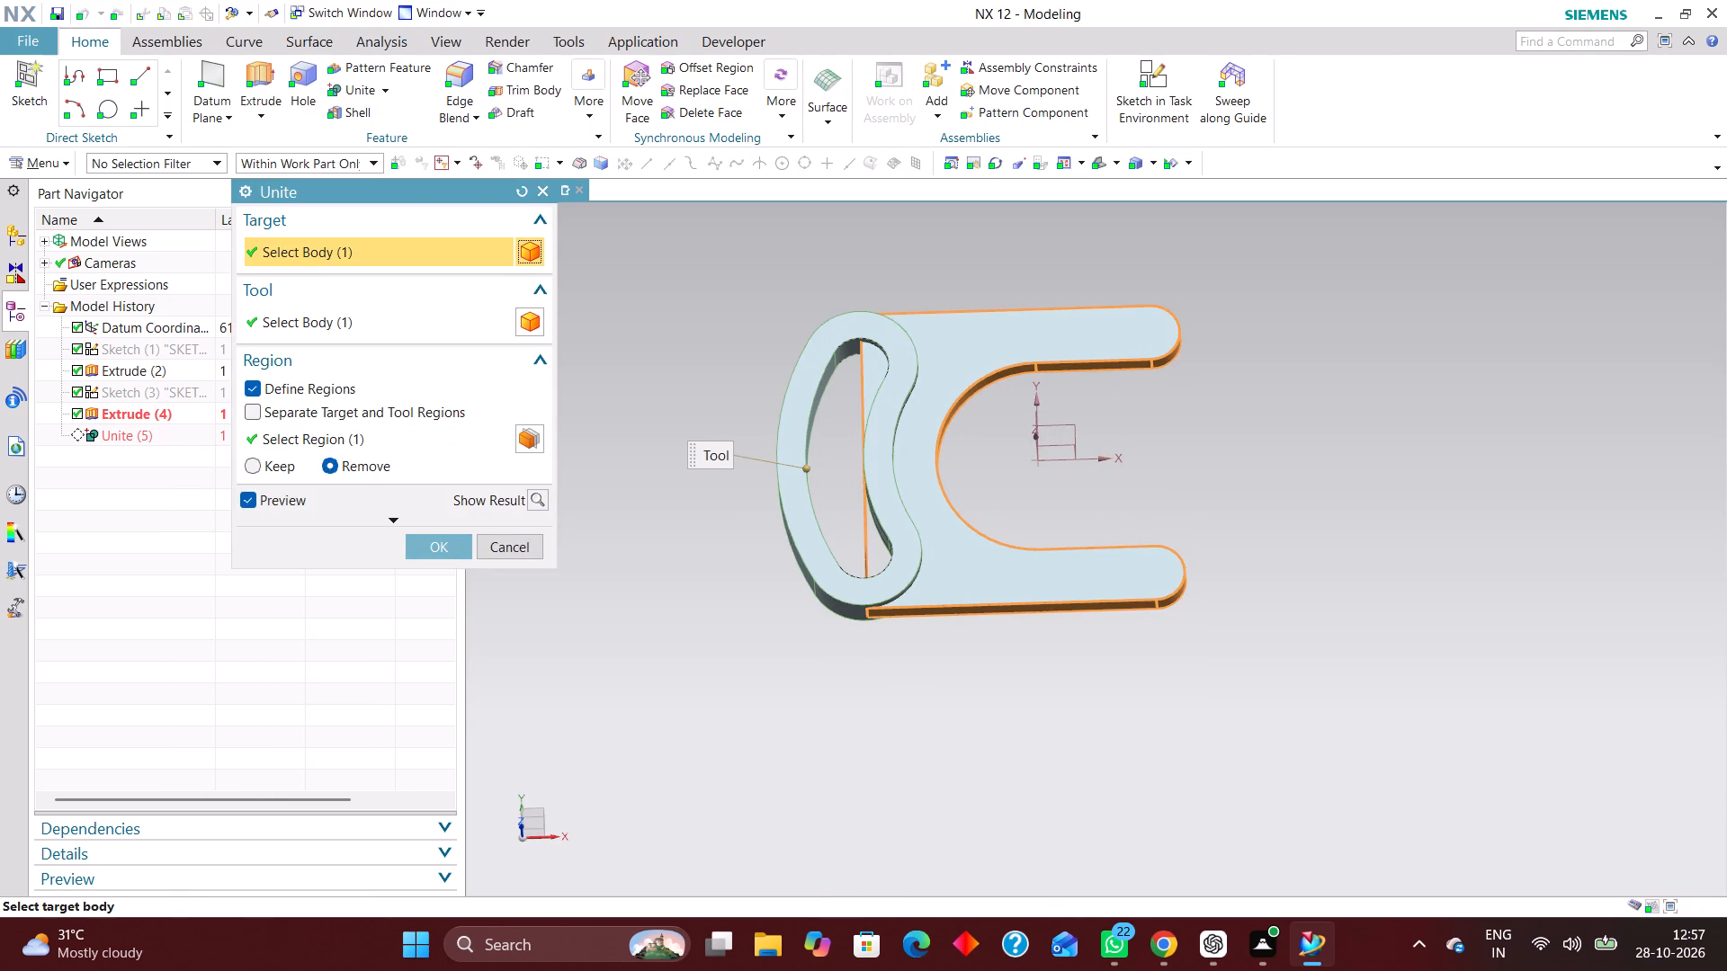
pyautogui.click(873, 551)
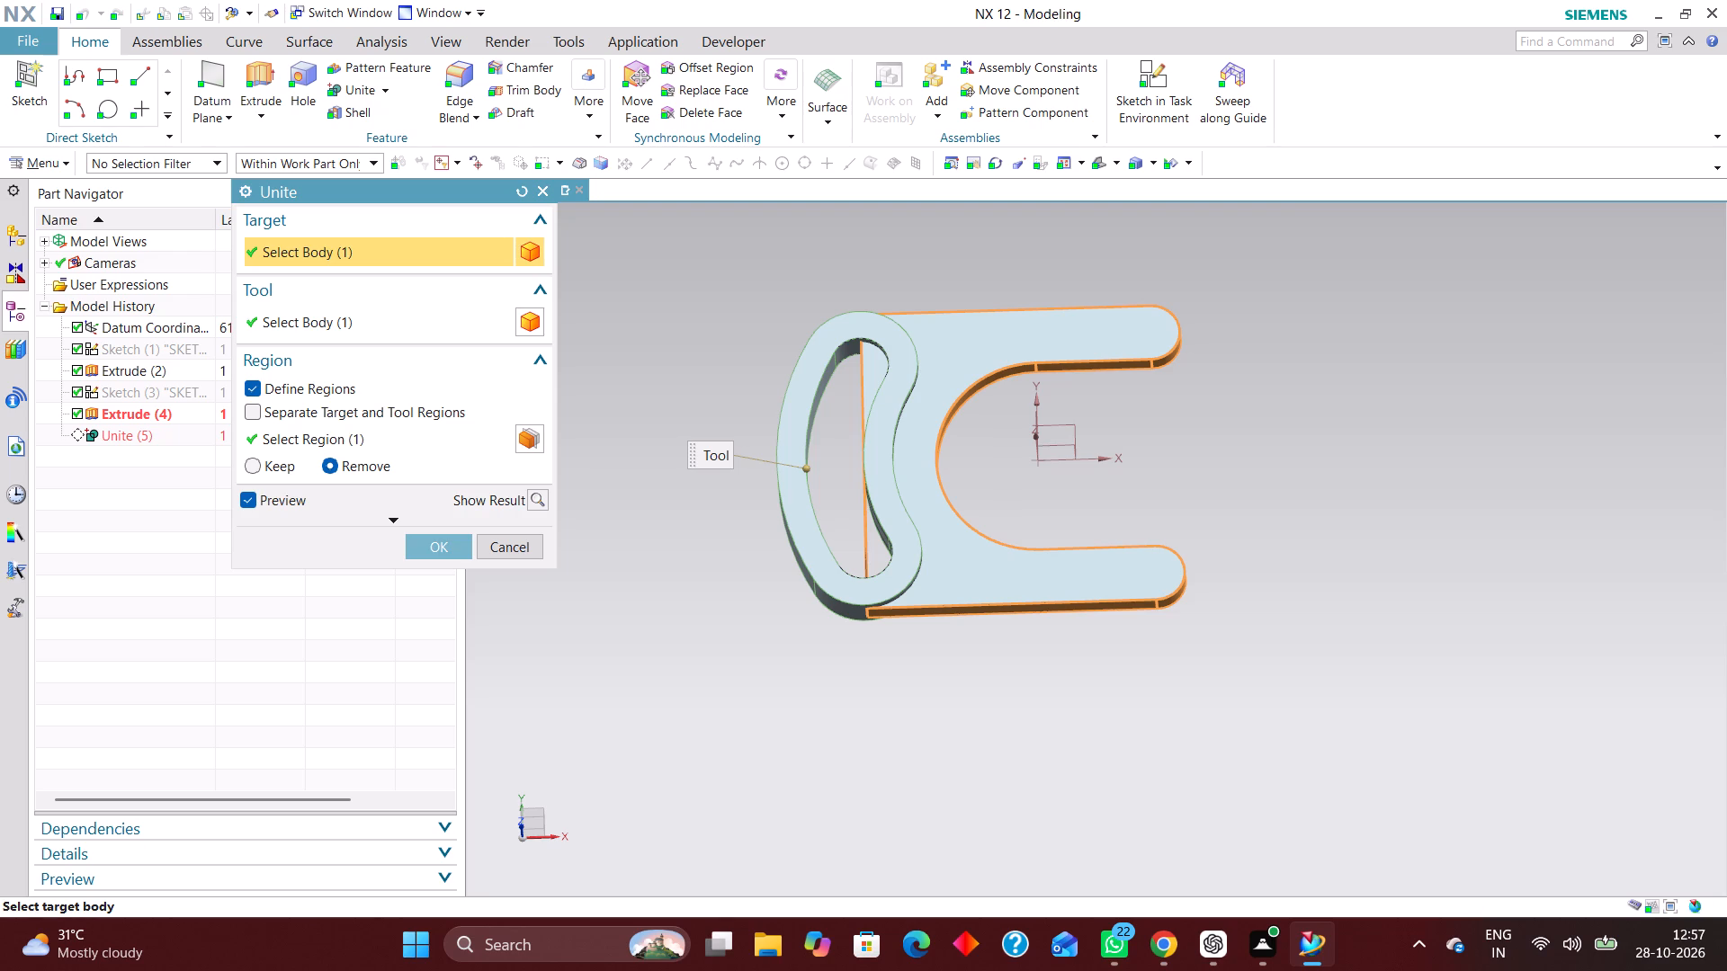
pyautogui.scroll(-2, 403, 388)
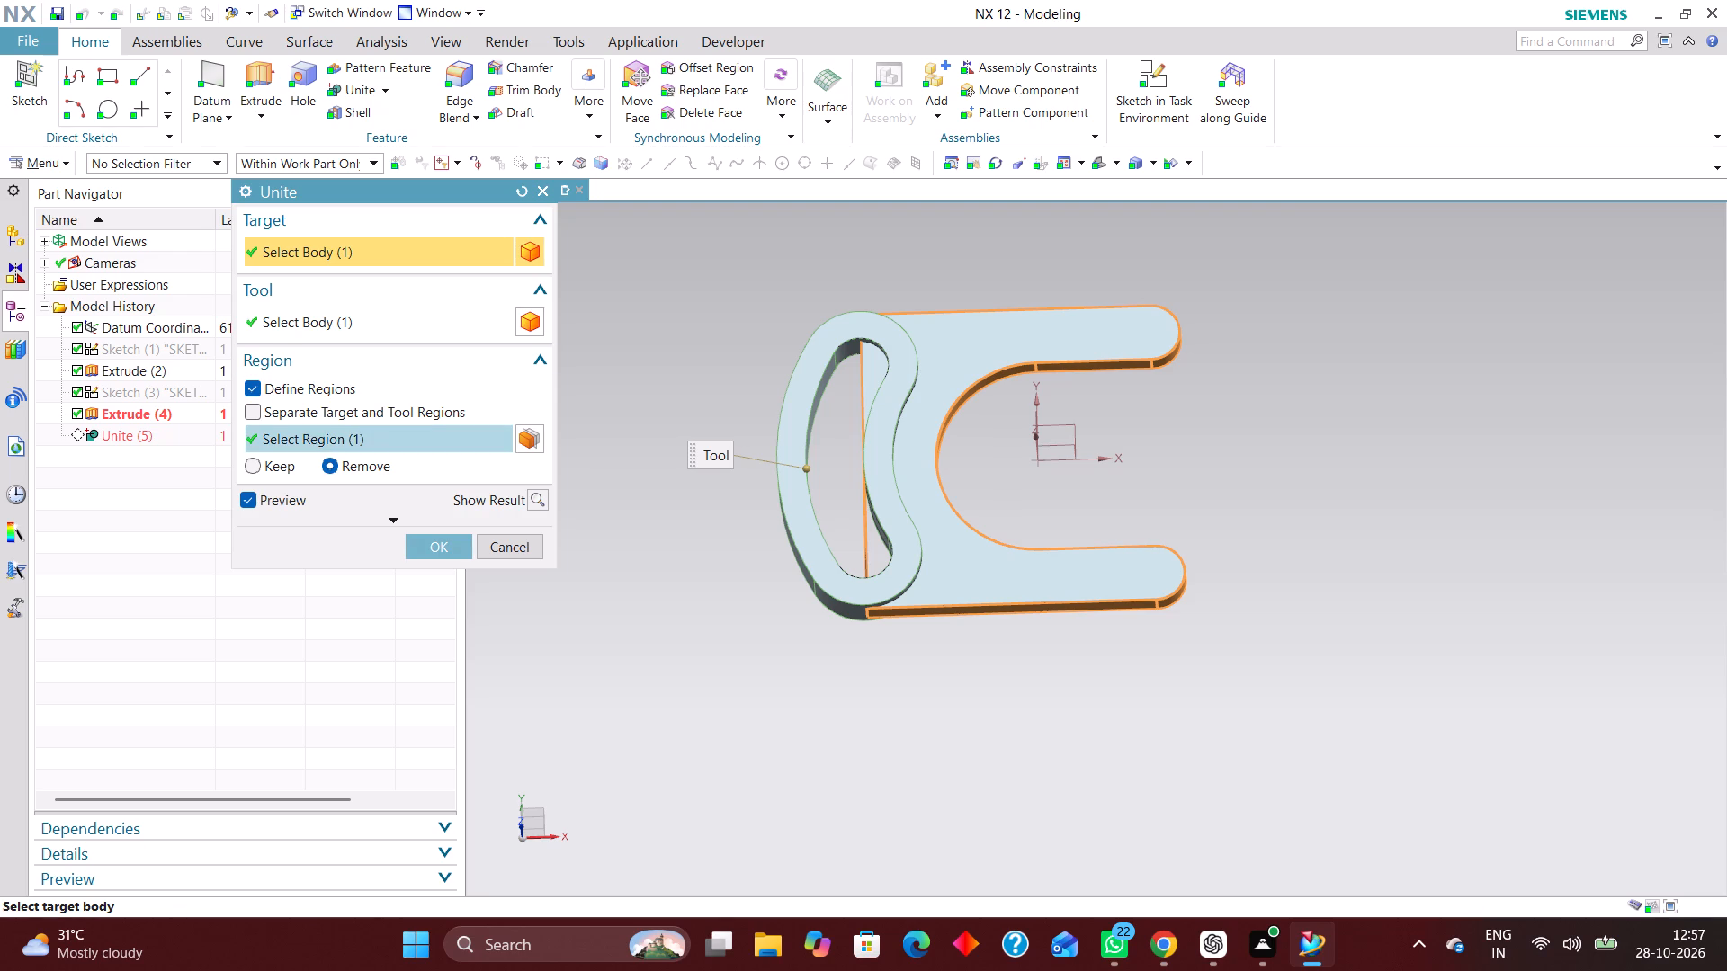
pyautogui.click(323, 444)
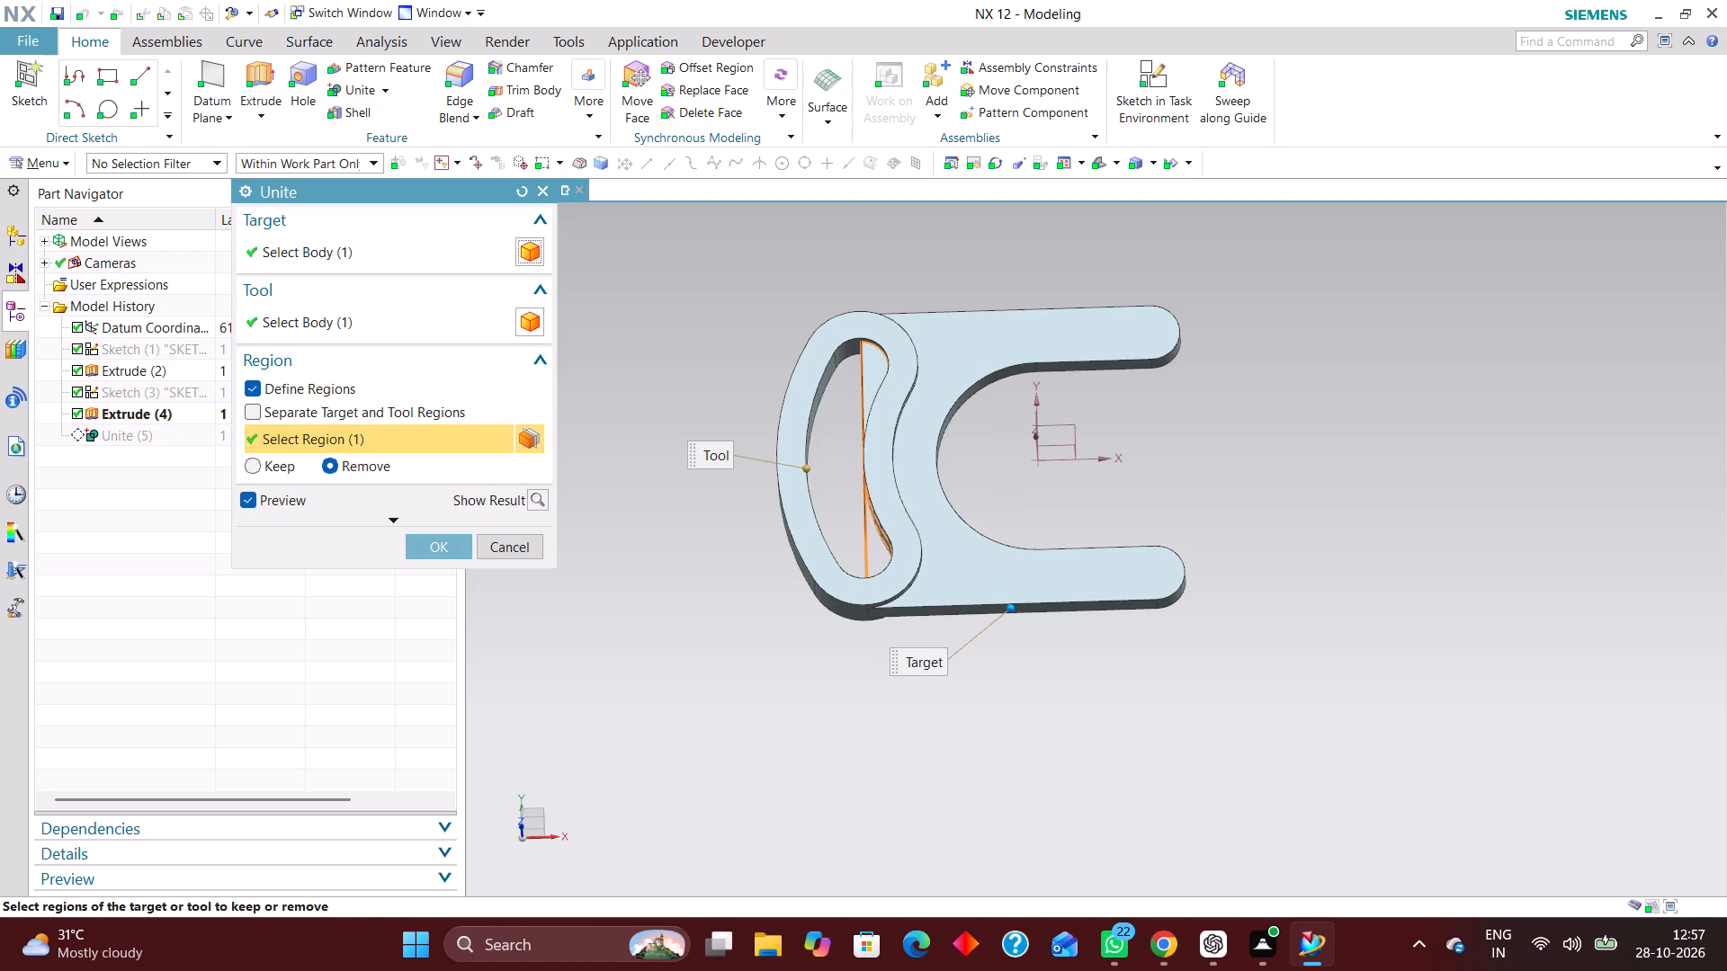
pyautogui.click(872, 377)
pyautogui.click(402, 441)
pyautogui.moveTo(656, 396); pyautogui.dragTo(655, 432, button='middle')
pyautogui.moveTo(655, 432); pyautogui.dragTo(676, 431, button='middle')
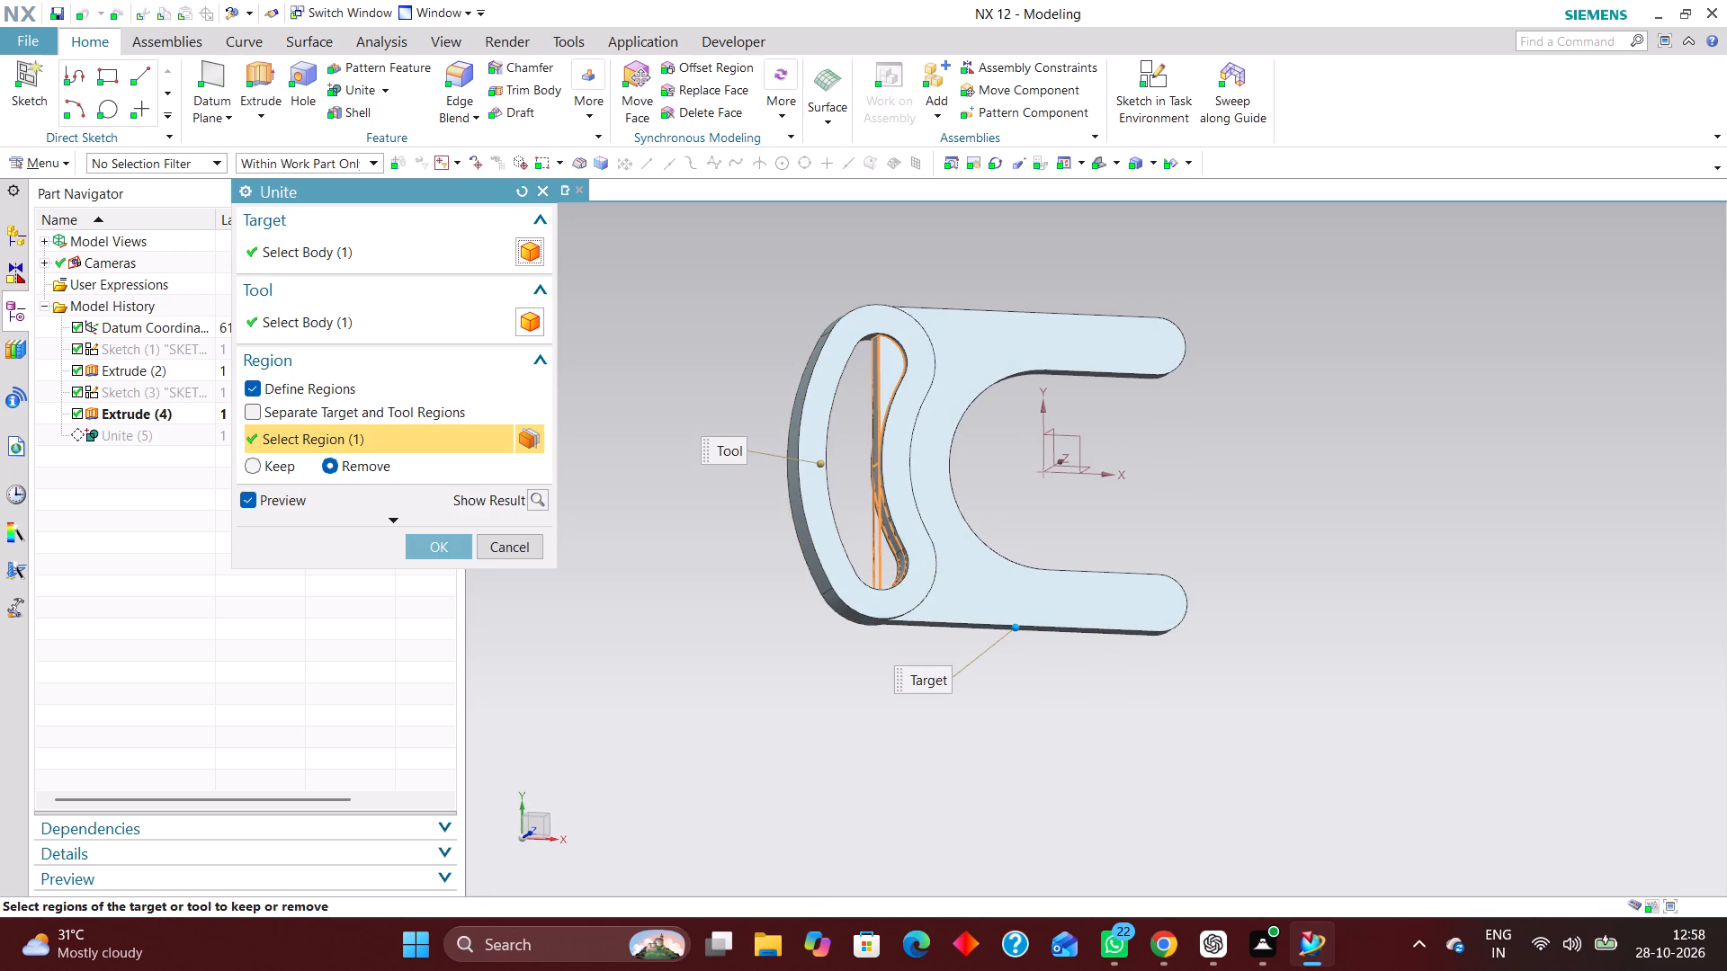
pyautogui.scroll(5, 896, 387)
pyautogui.click(855, 351)
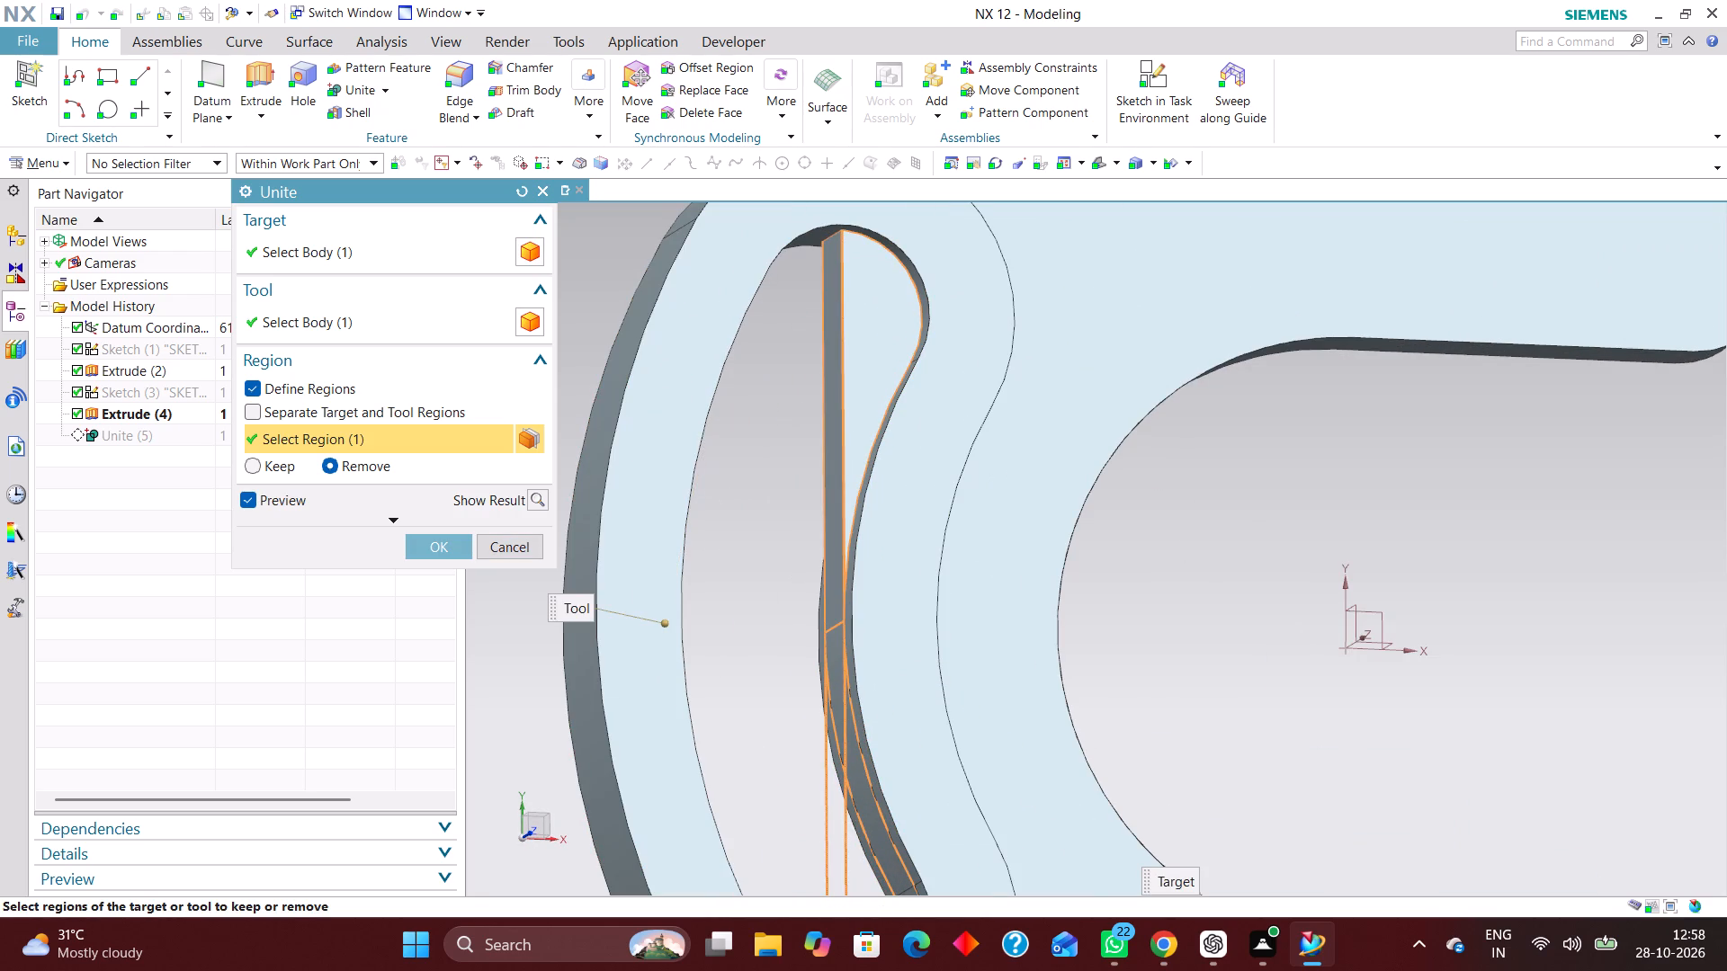
pyautogui.click(876, 351)
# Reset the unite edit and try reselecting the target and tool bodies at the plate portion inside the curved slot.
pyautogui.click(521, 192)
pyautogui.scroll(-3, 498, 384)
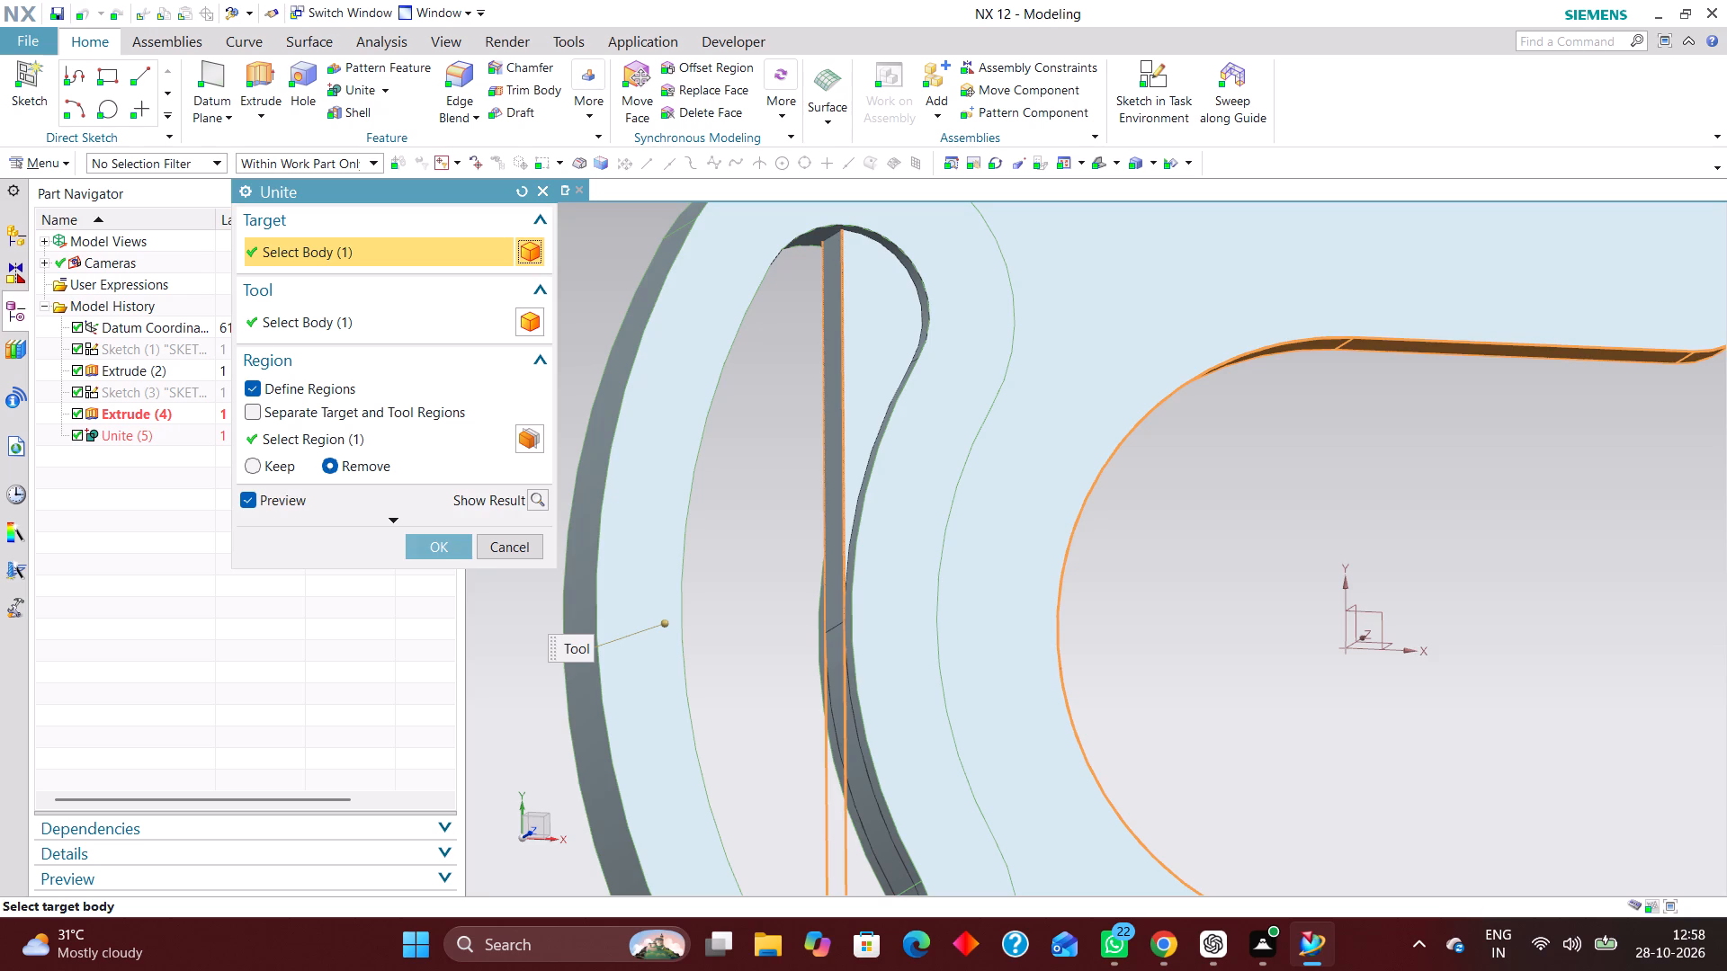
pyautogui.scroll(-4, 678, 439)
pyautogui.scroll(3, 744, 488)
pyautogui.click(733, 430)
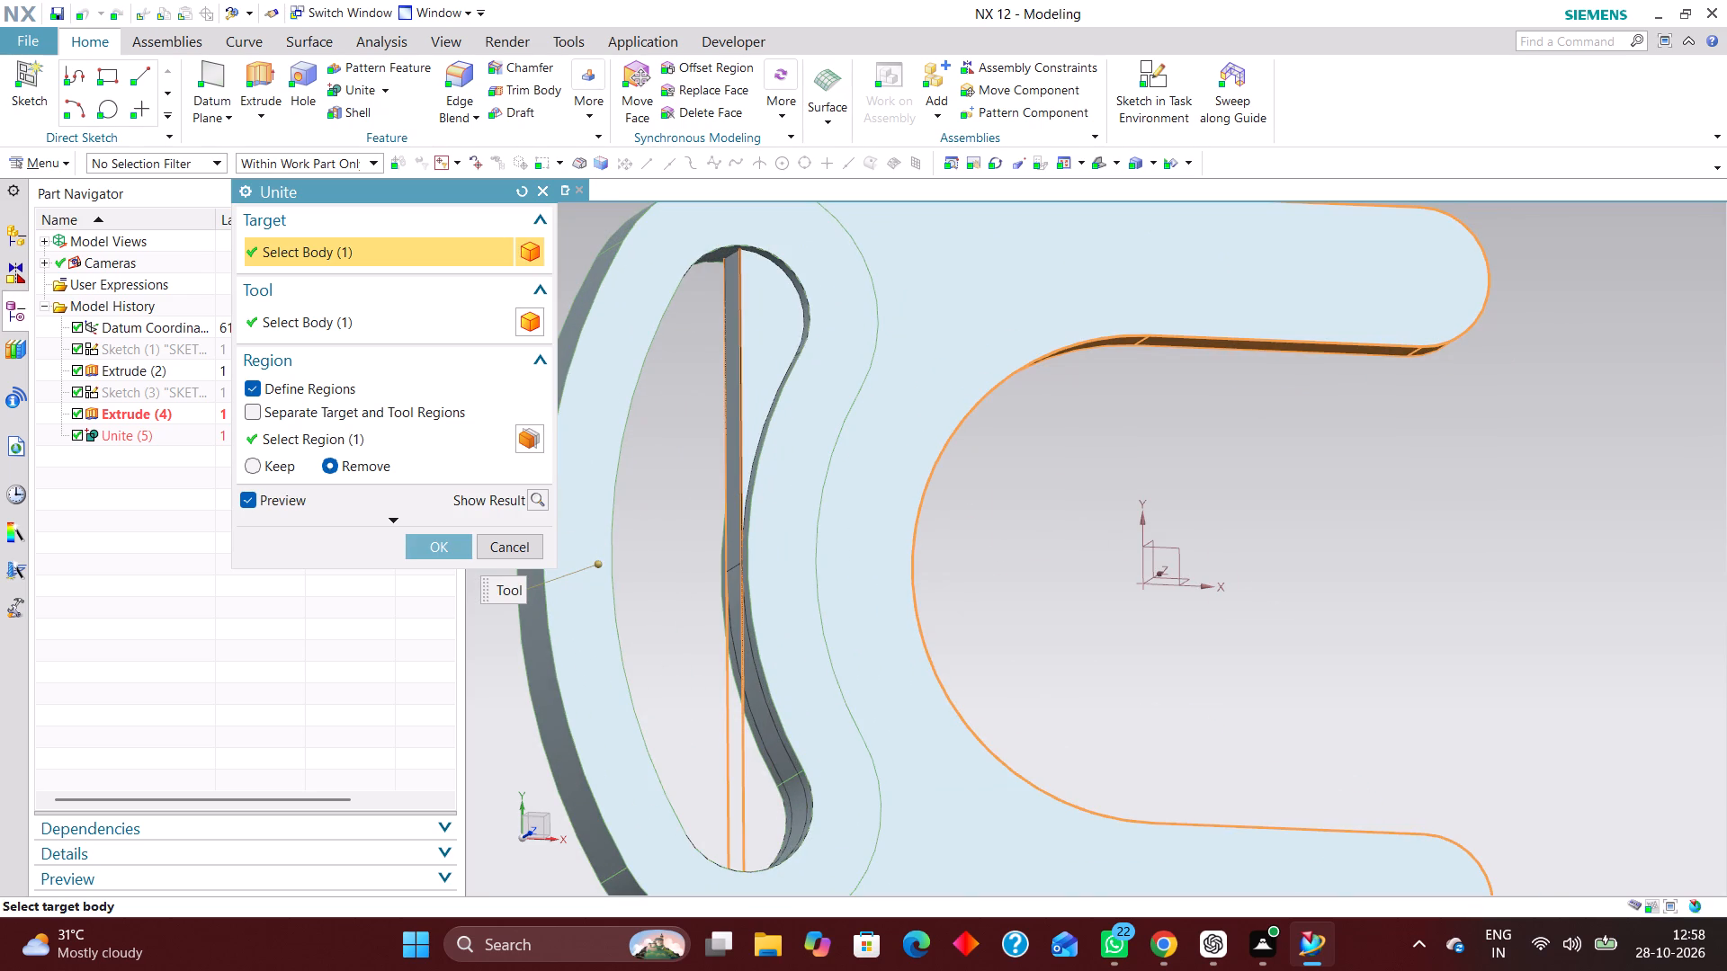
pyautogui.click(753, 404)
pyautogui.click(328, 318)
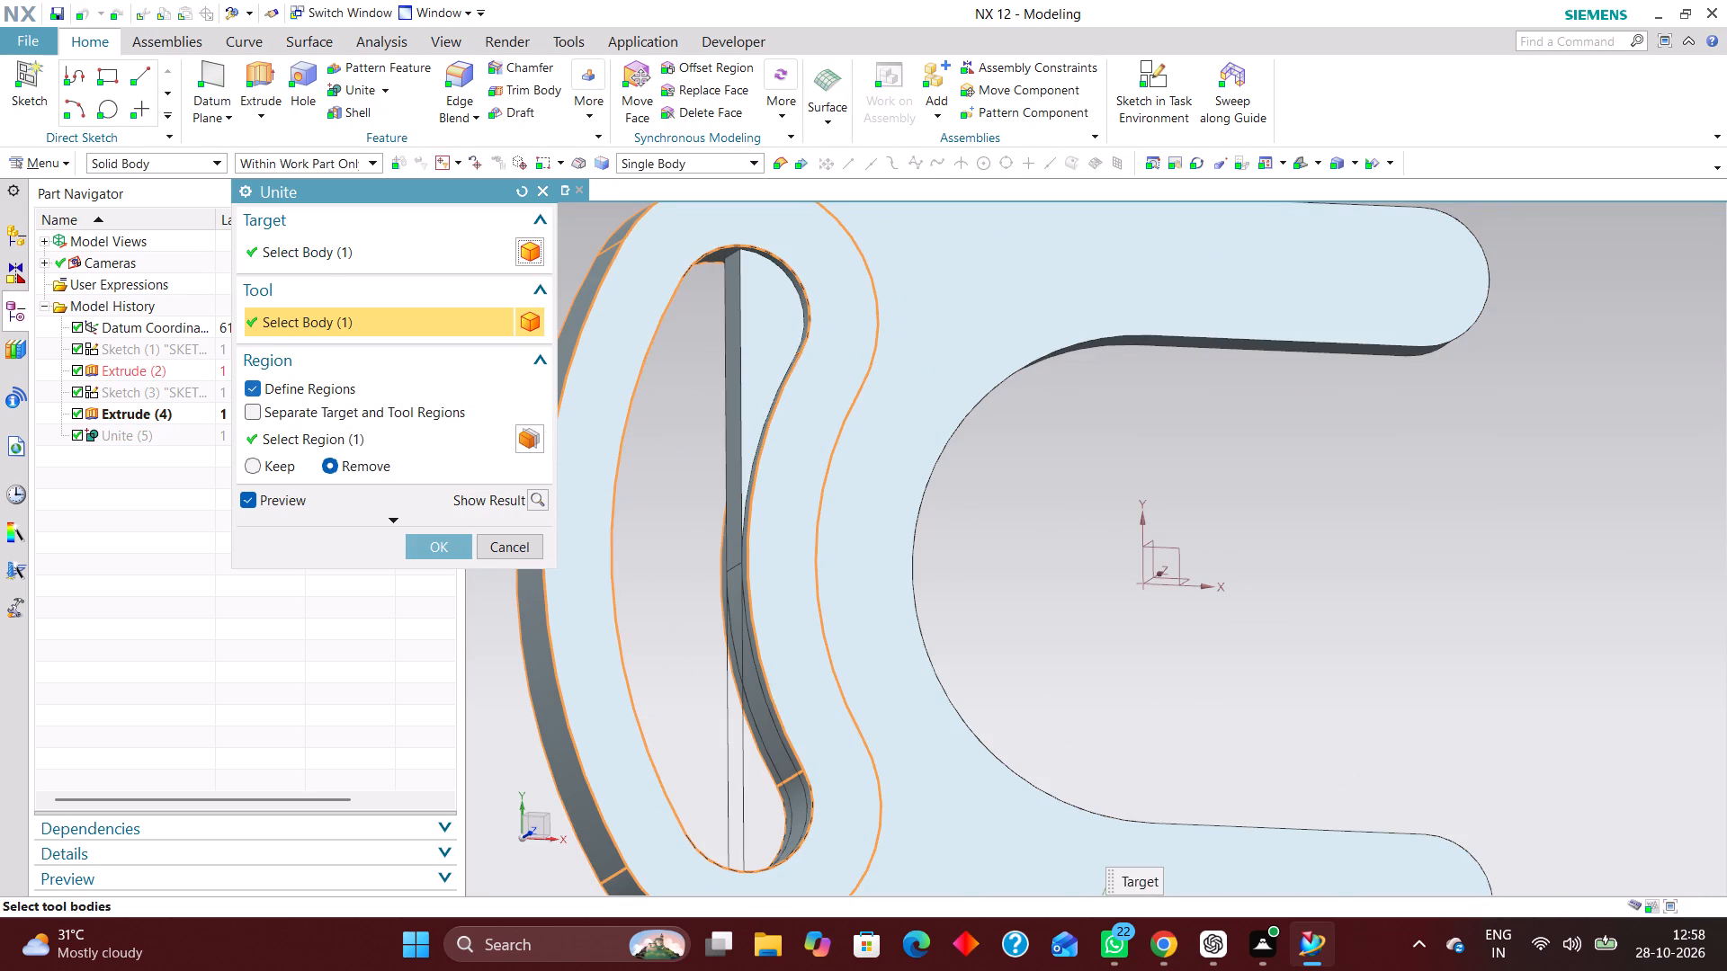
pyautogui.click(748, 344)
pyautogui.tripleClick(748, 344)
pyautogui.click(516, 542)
# Delete the unite feature joining the forked base plate and the curved slot boss.
pyautogui.scroll(-3, 657, 417)
pyautogui.moveTo(797, 404); pyautogui.dragTo(761, 388, button='middle')
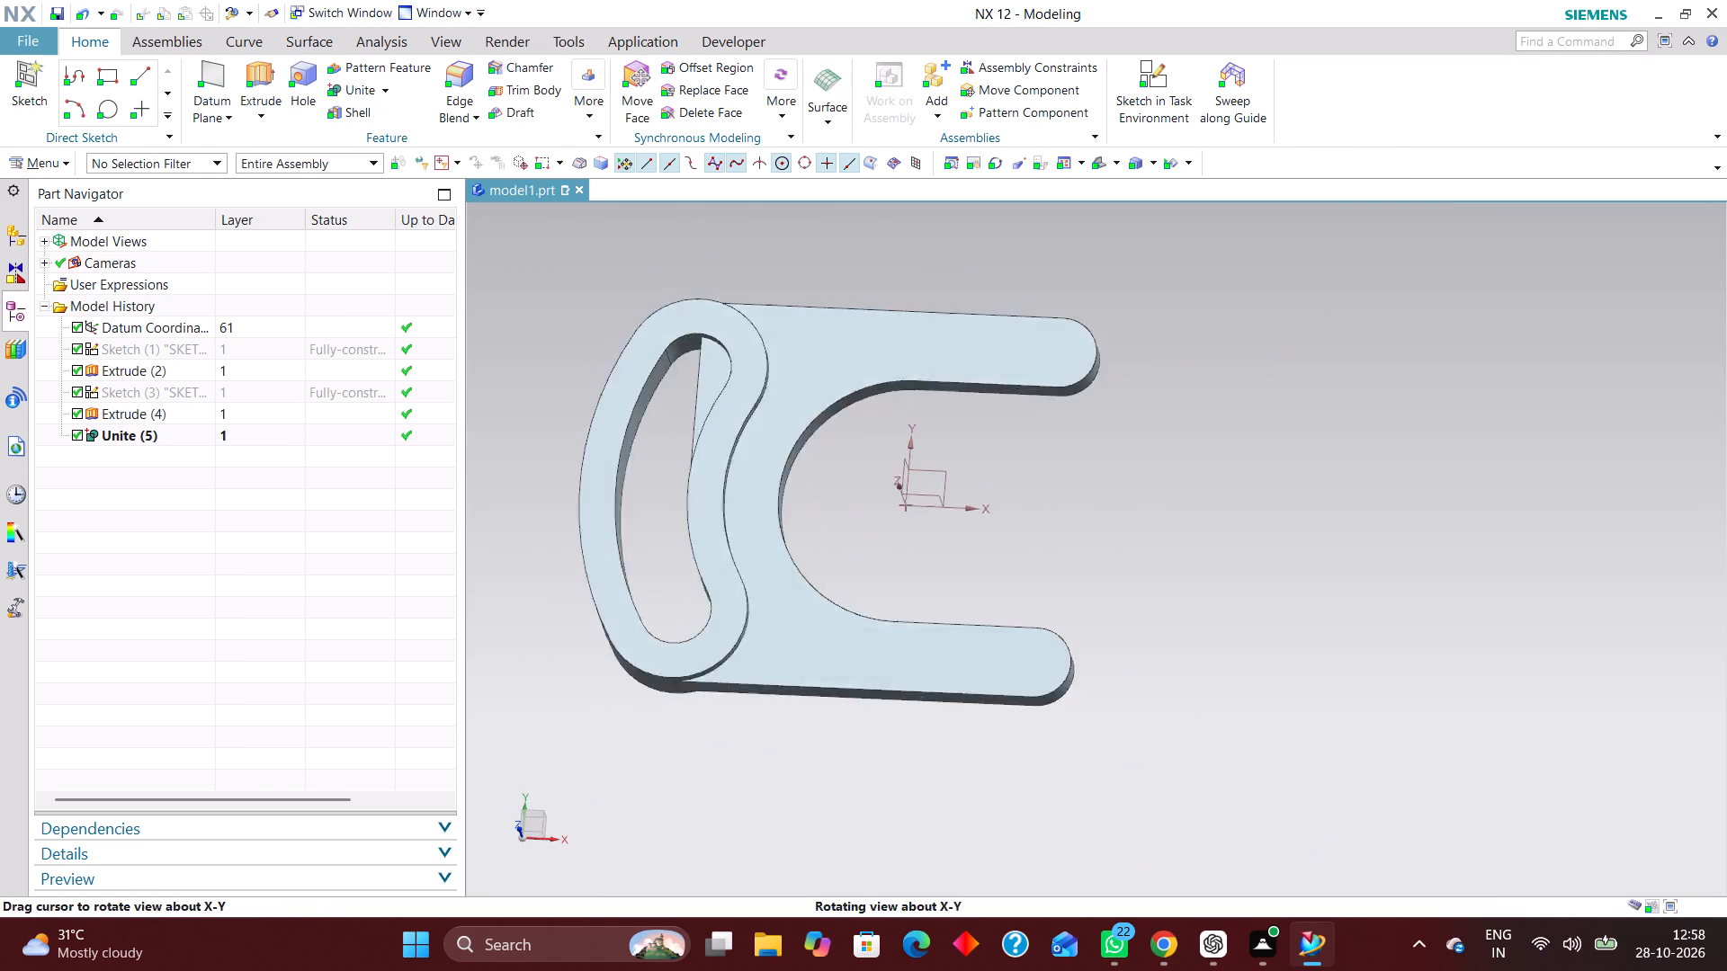
pyautogui.moveTo(761, 388); pyautogui.dragTo(753, 367, button='middle')
pyautogui.click(176, 432)
pyautogui.rightClick(177, 439)
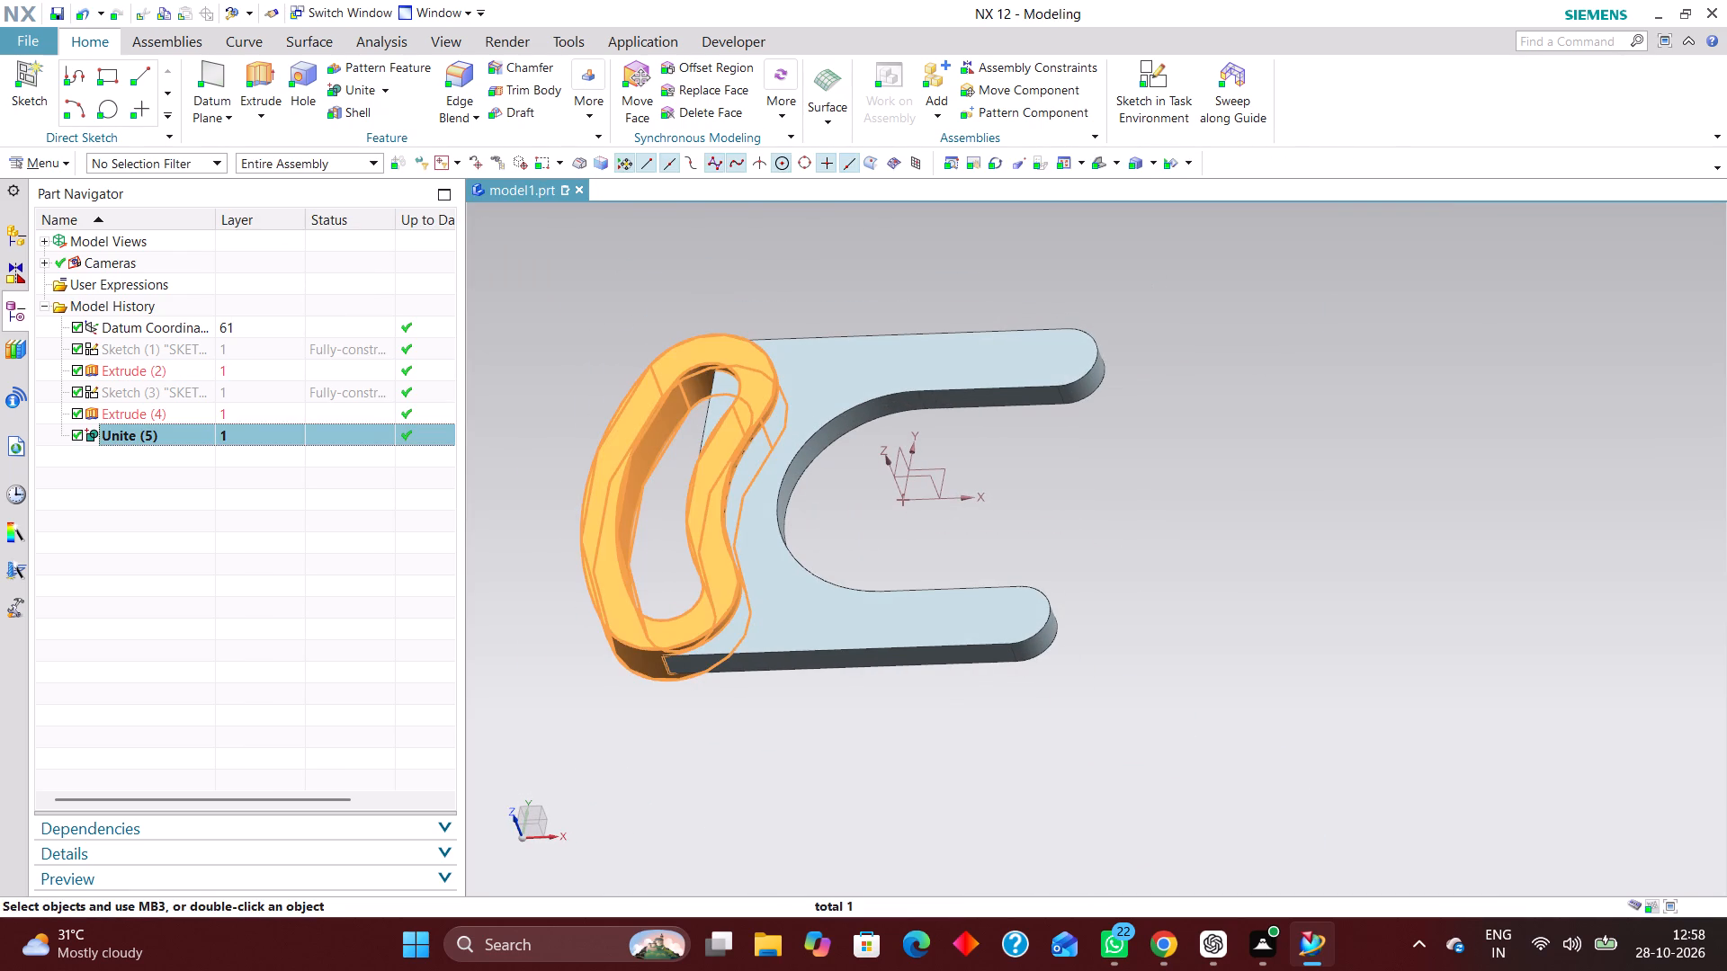
pyautogui.rightClick(169, 440)
pyautogui.click(323, 383)
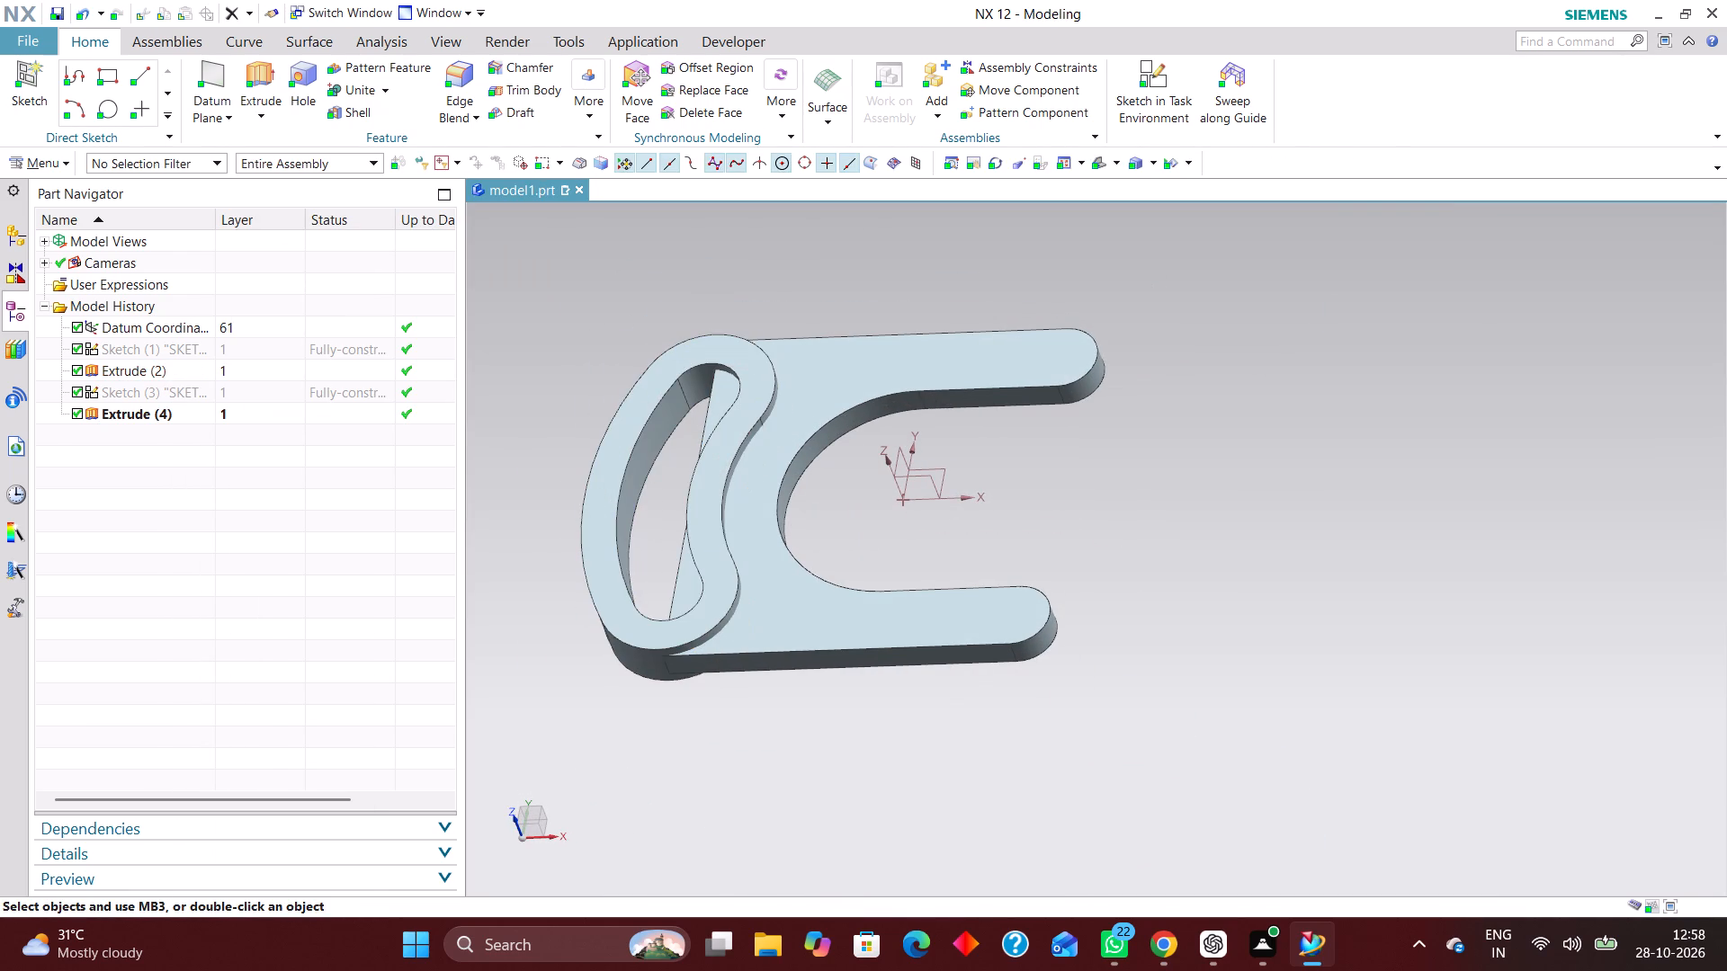
# Unite the forked base plate as target with the curved slot boss as tool, defining the plate portion inside the slot as the region to remove.
pyautogui.scroll(1, 559, 410)
pyautogui.moveTo(563, 414); pyautogui.dragTo(580, 382, button='middle')
pyautogui.moveTo(551, 376); pyautogui.dragTo(546, 375, button='middle')
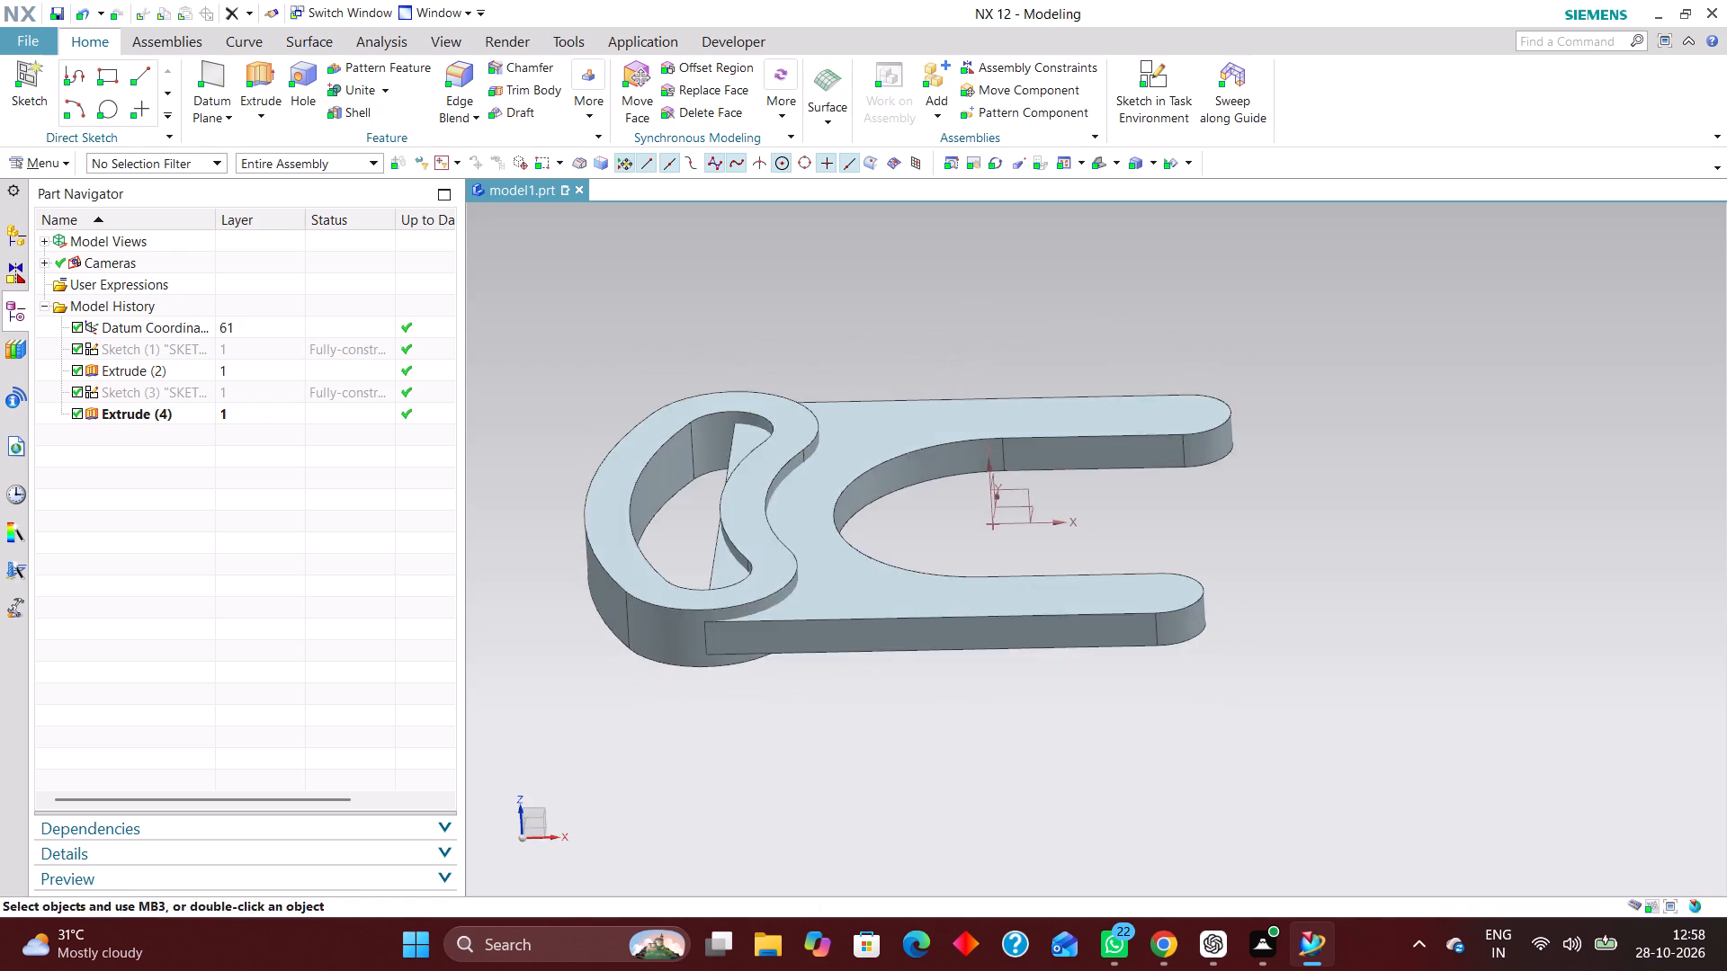
pyautogui.moveTo(546, 375); pyautogui.dragTo(551, 421, button='middle')
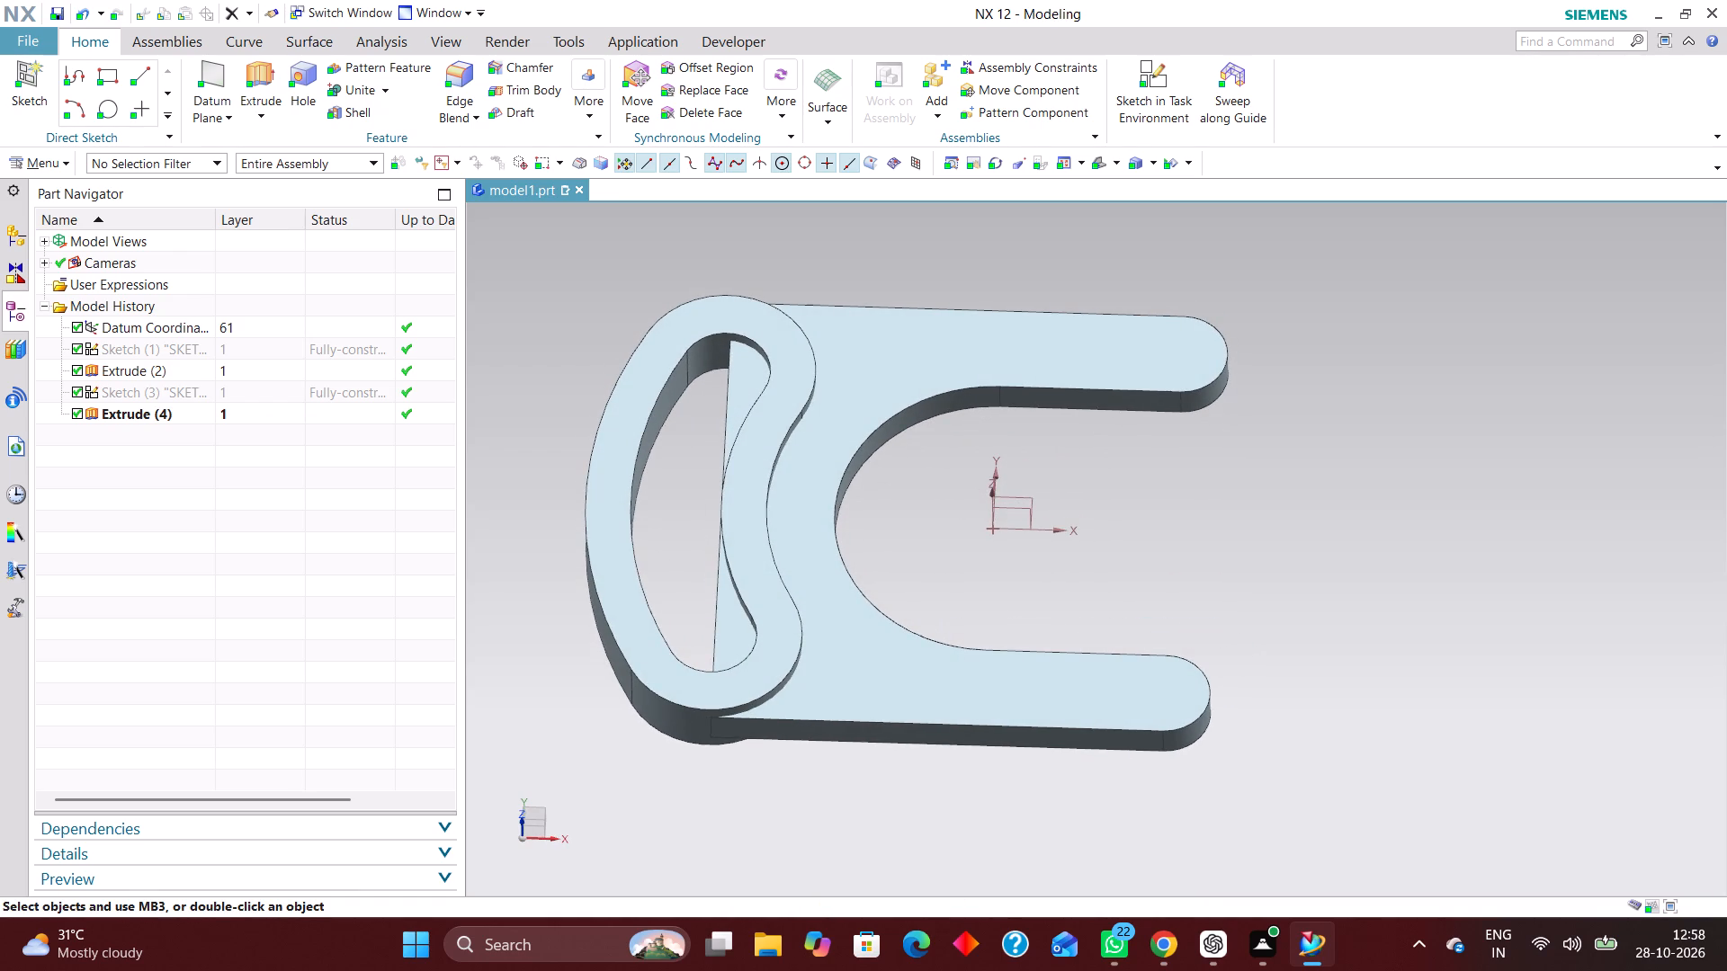
pyautogui.click(362, 91)
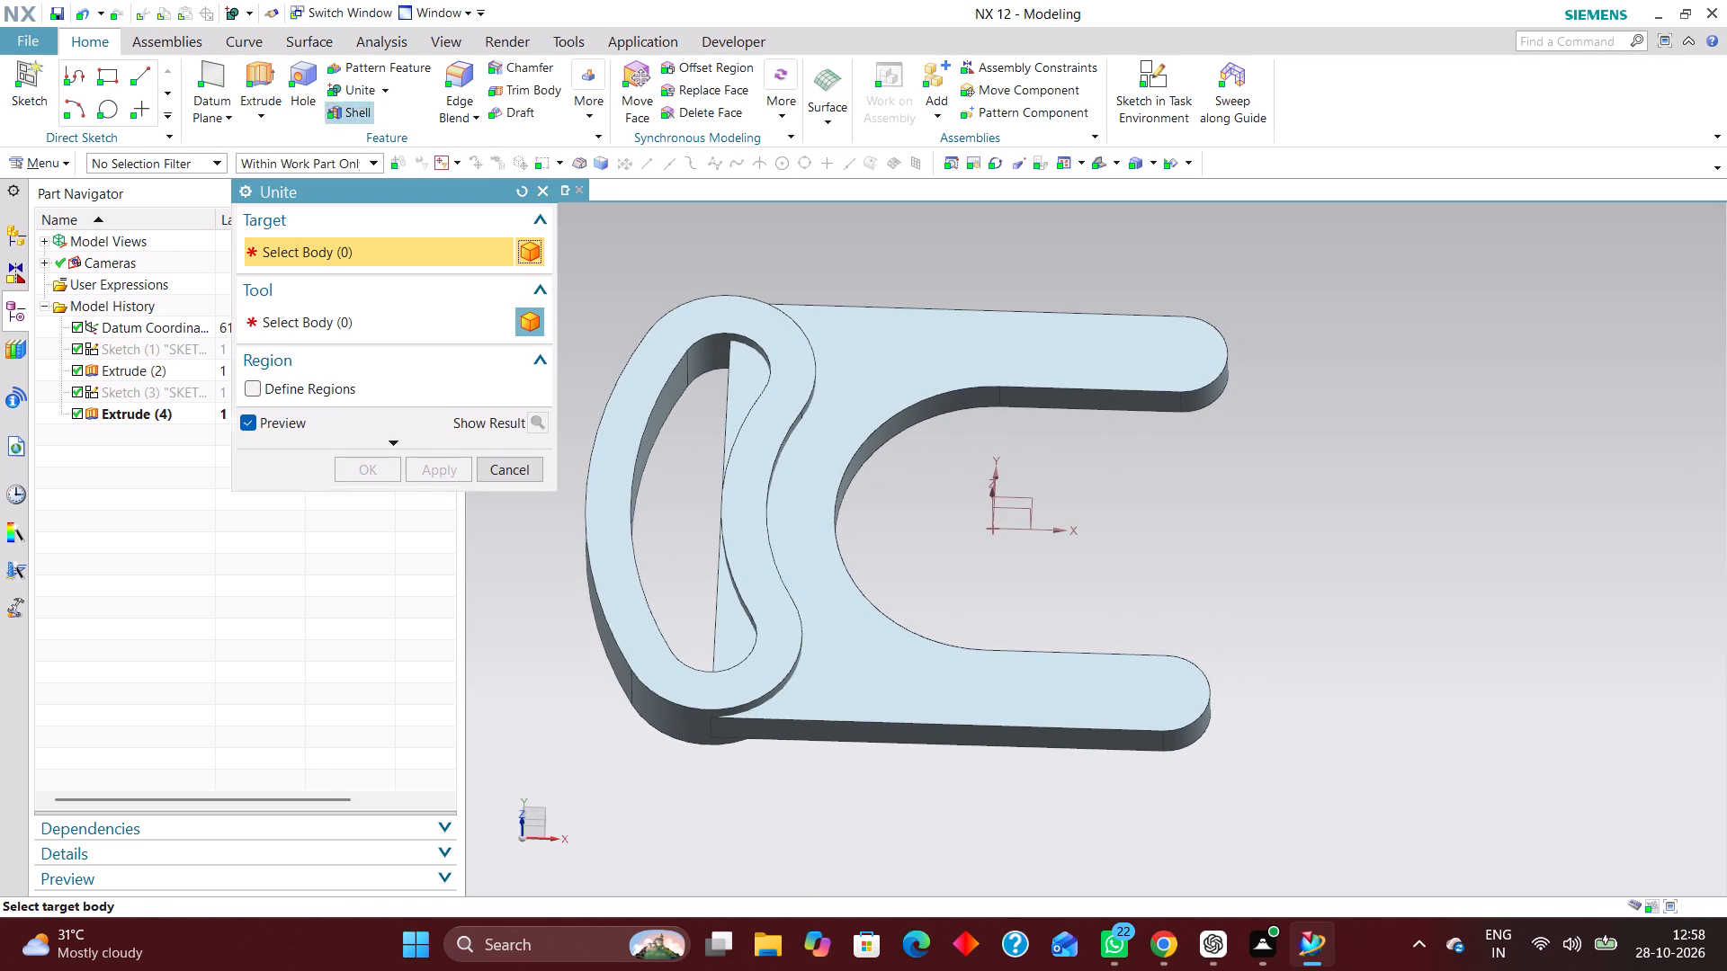
pyautogui.click(929, 360)
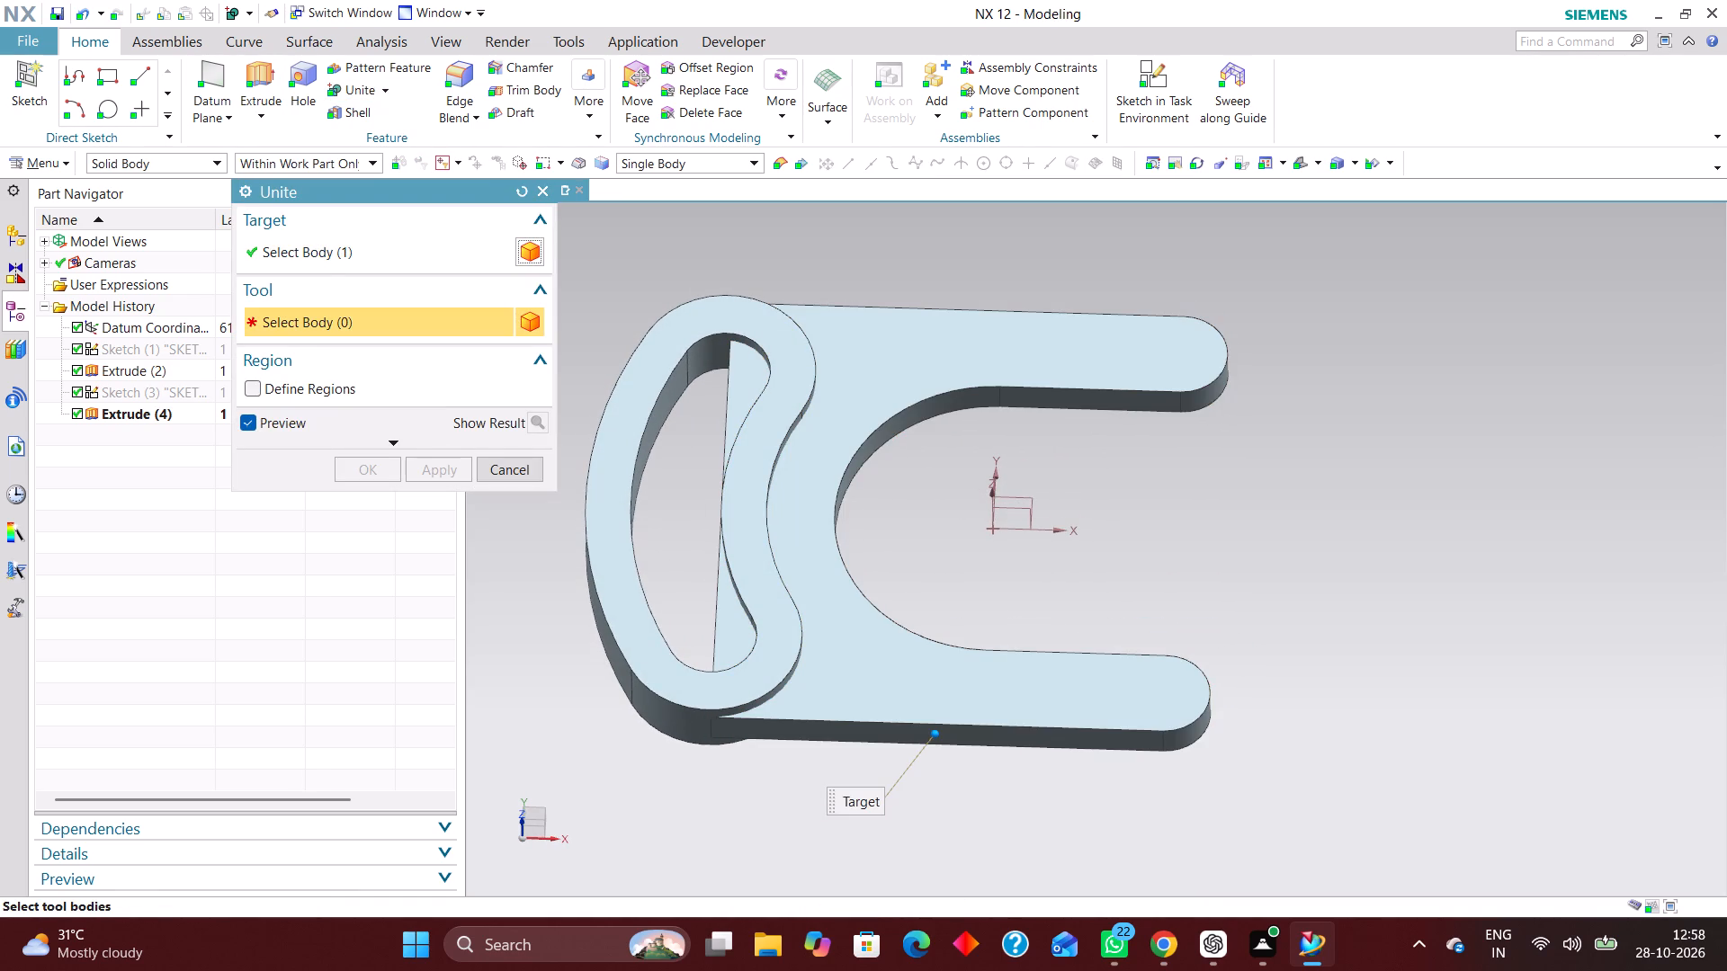
pyautogui.click(655, 369)
pyautogui.click(250, 384)
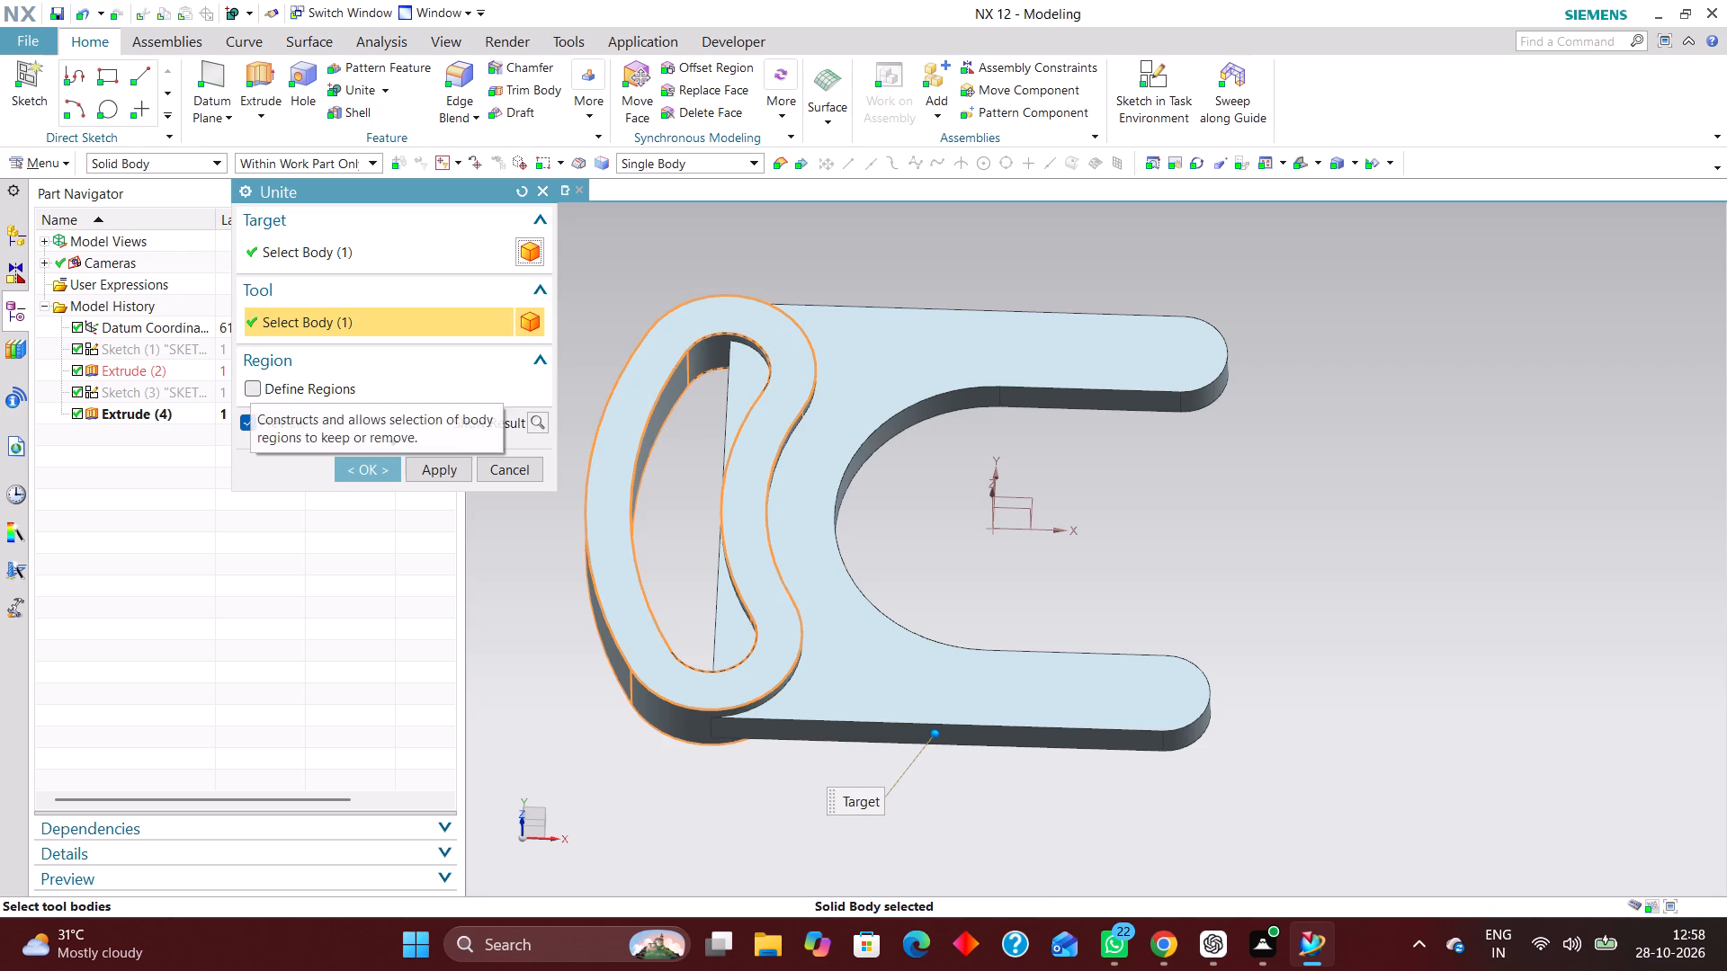
pyautogui.click(742, 384)
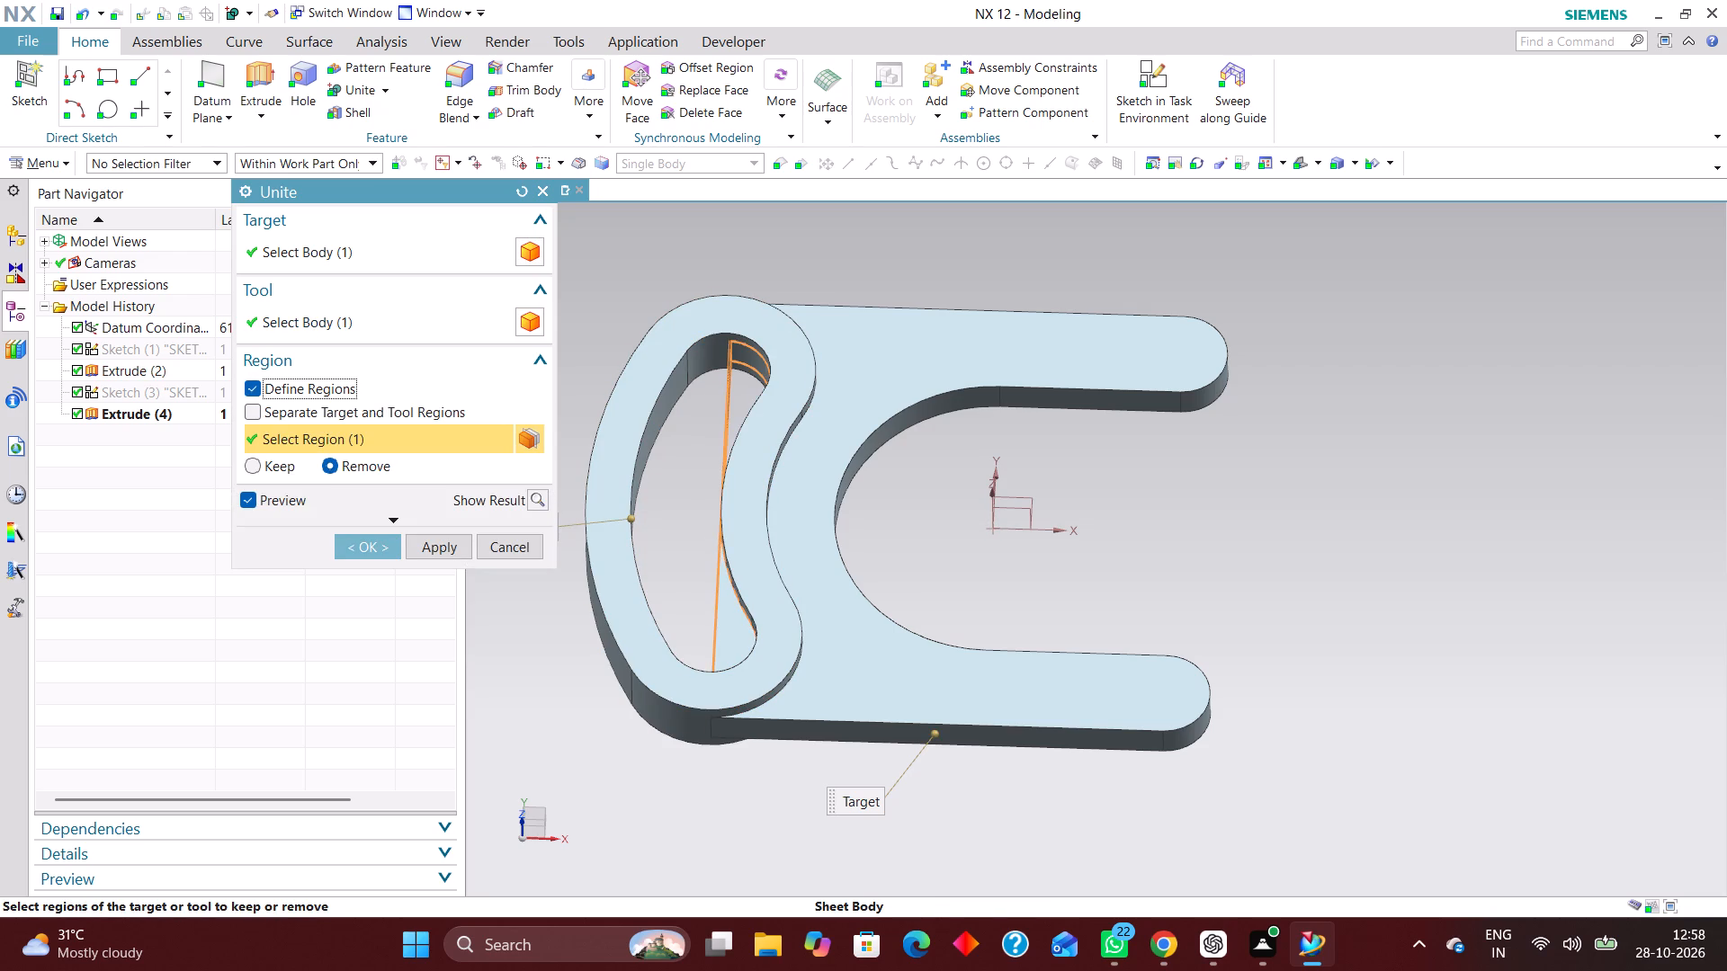
pyautogui.click(725, 615)
pyautogui.doubleClick(733, 621)
pyautogui.moveTo(676, 548); pyautogui.dragTo(685, 606, button='middle')
pyautogui.scroll(1, 685, 606)
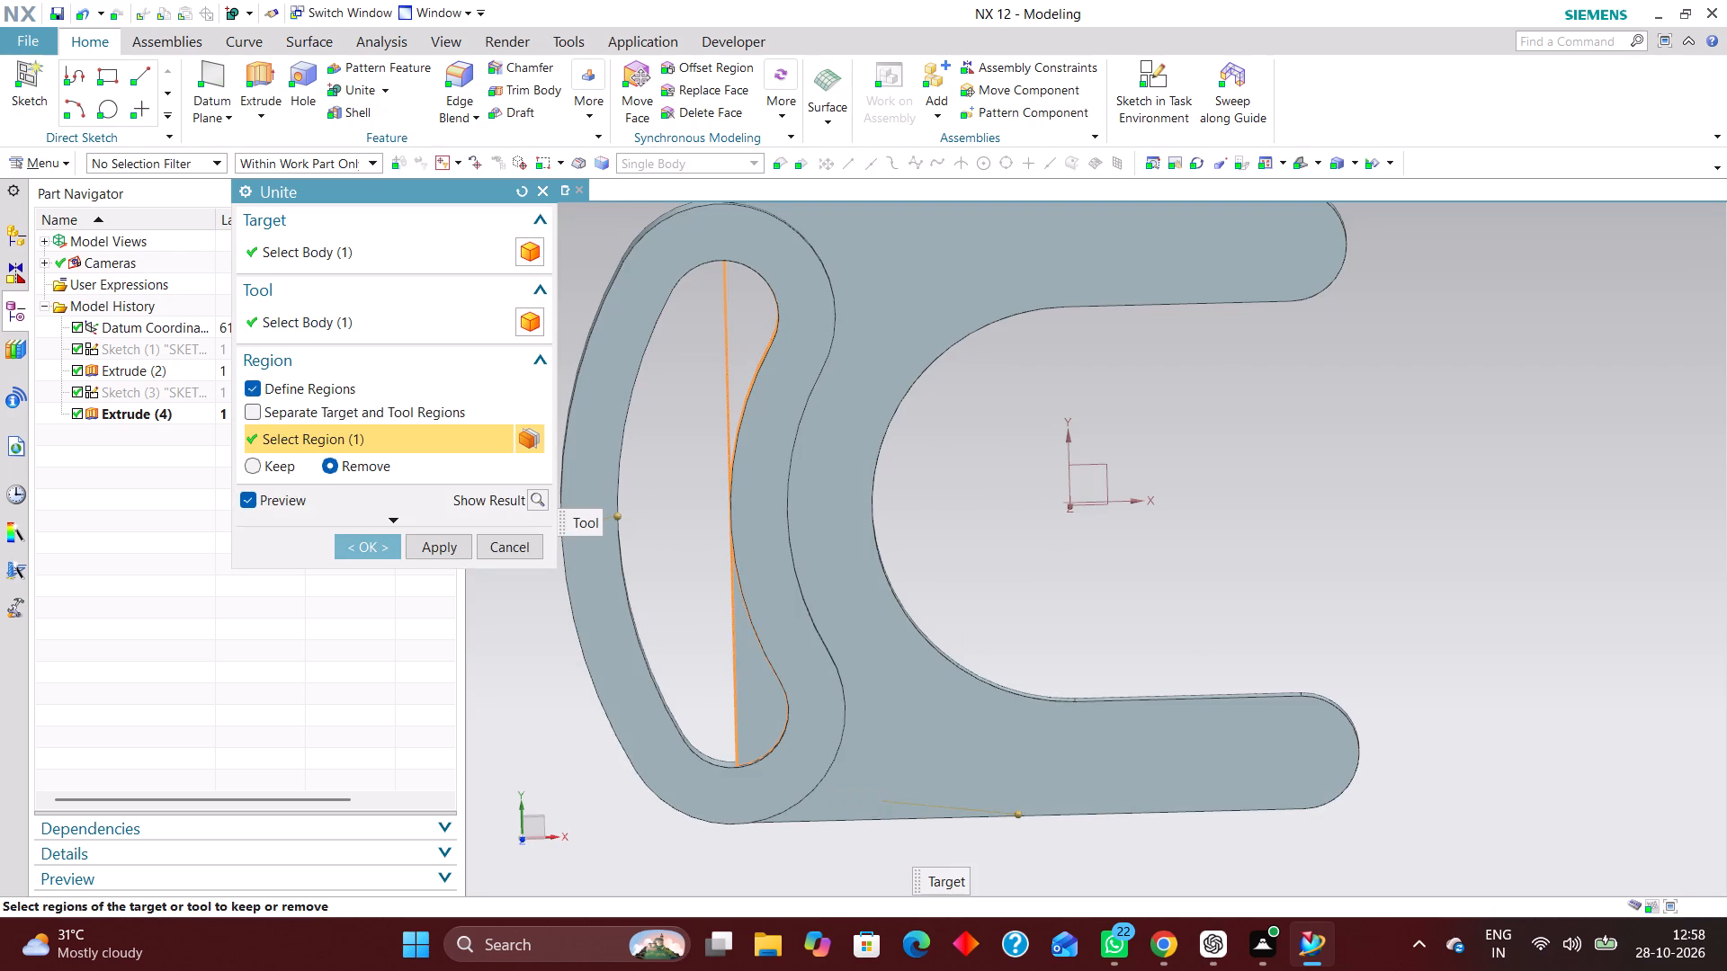
pyautogui.tripleClick(748, 687)
pyautogui.click(750, 689)
pyautogui.moveTo(662, 601); pyautogui.dragTo(662, 570, button='middle')
pyautogui.middleClick(658, 575)
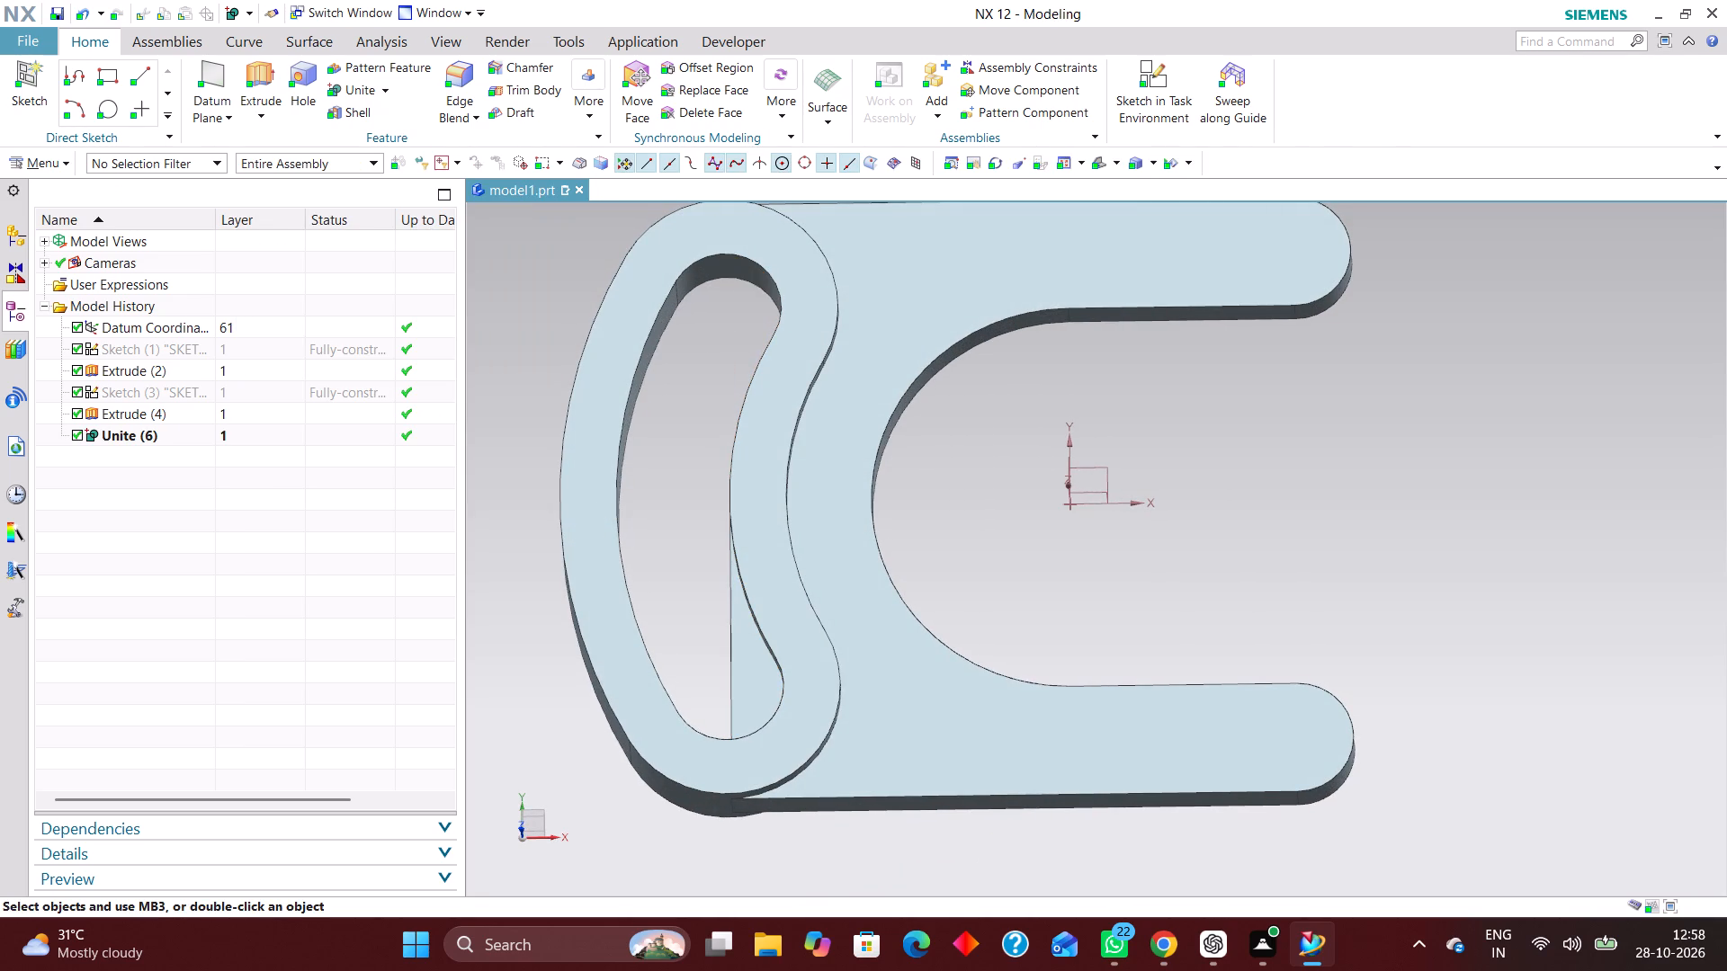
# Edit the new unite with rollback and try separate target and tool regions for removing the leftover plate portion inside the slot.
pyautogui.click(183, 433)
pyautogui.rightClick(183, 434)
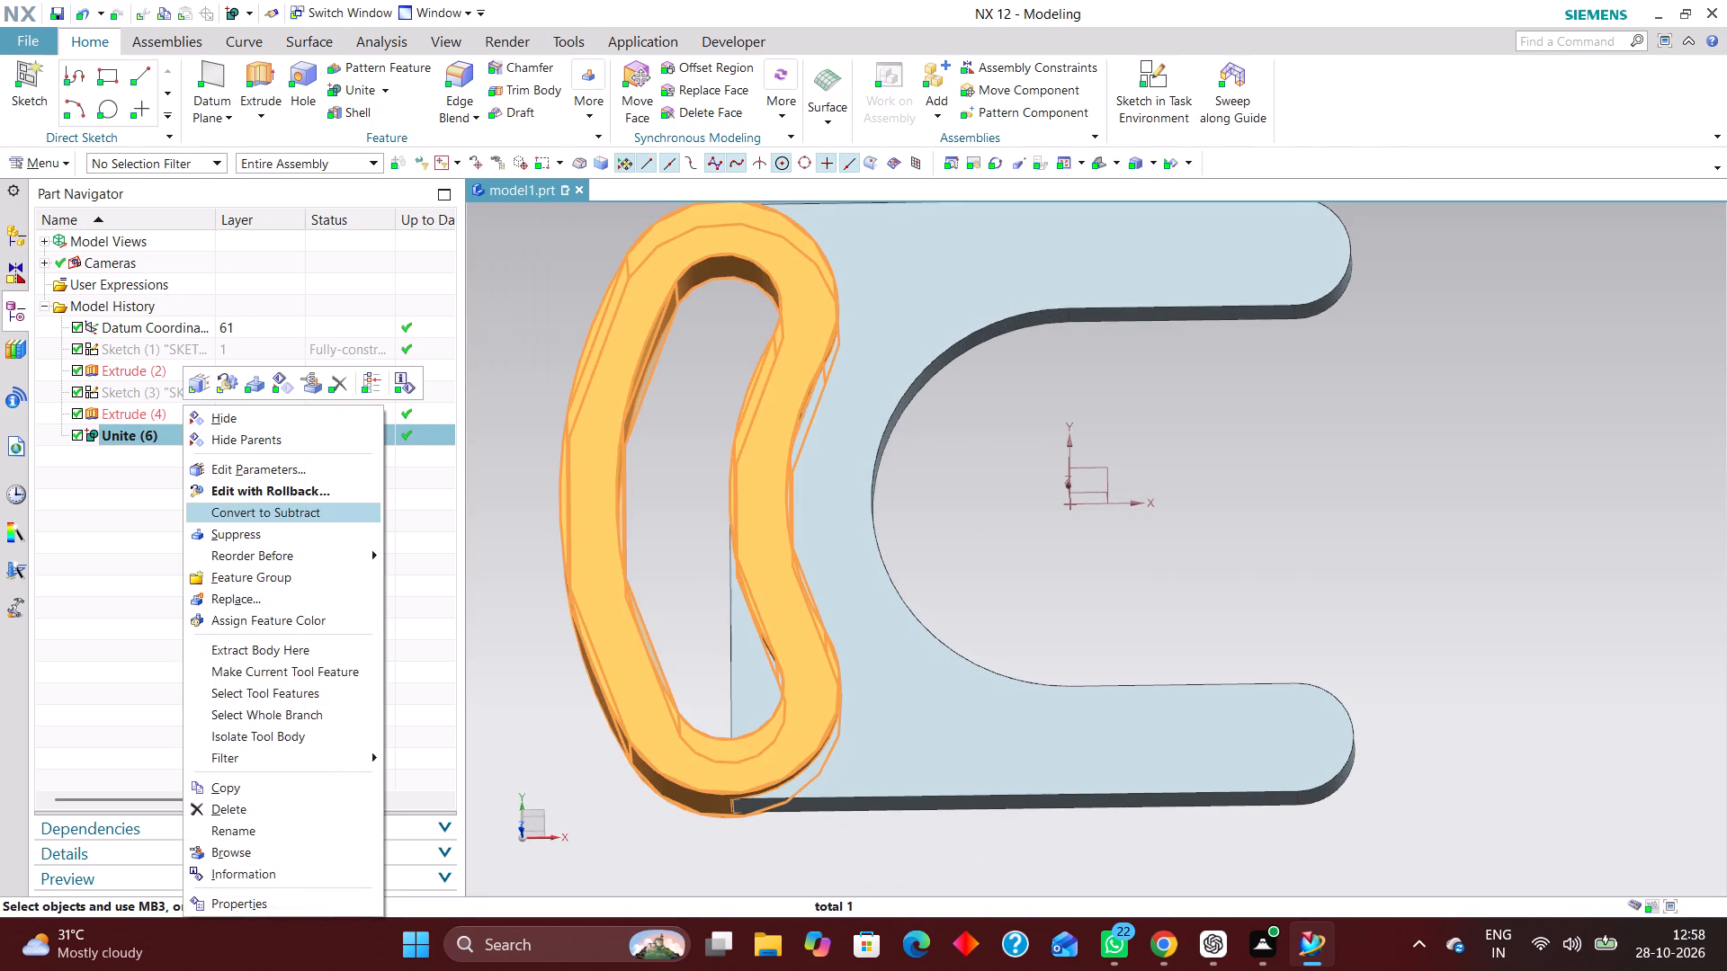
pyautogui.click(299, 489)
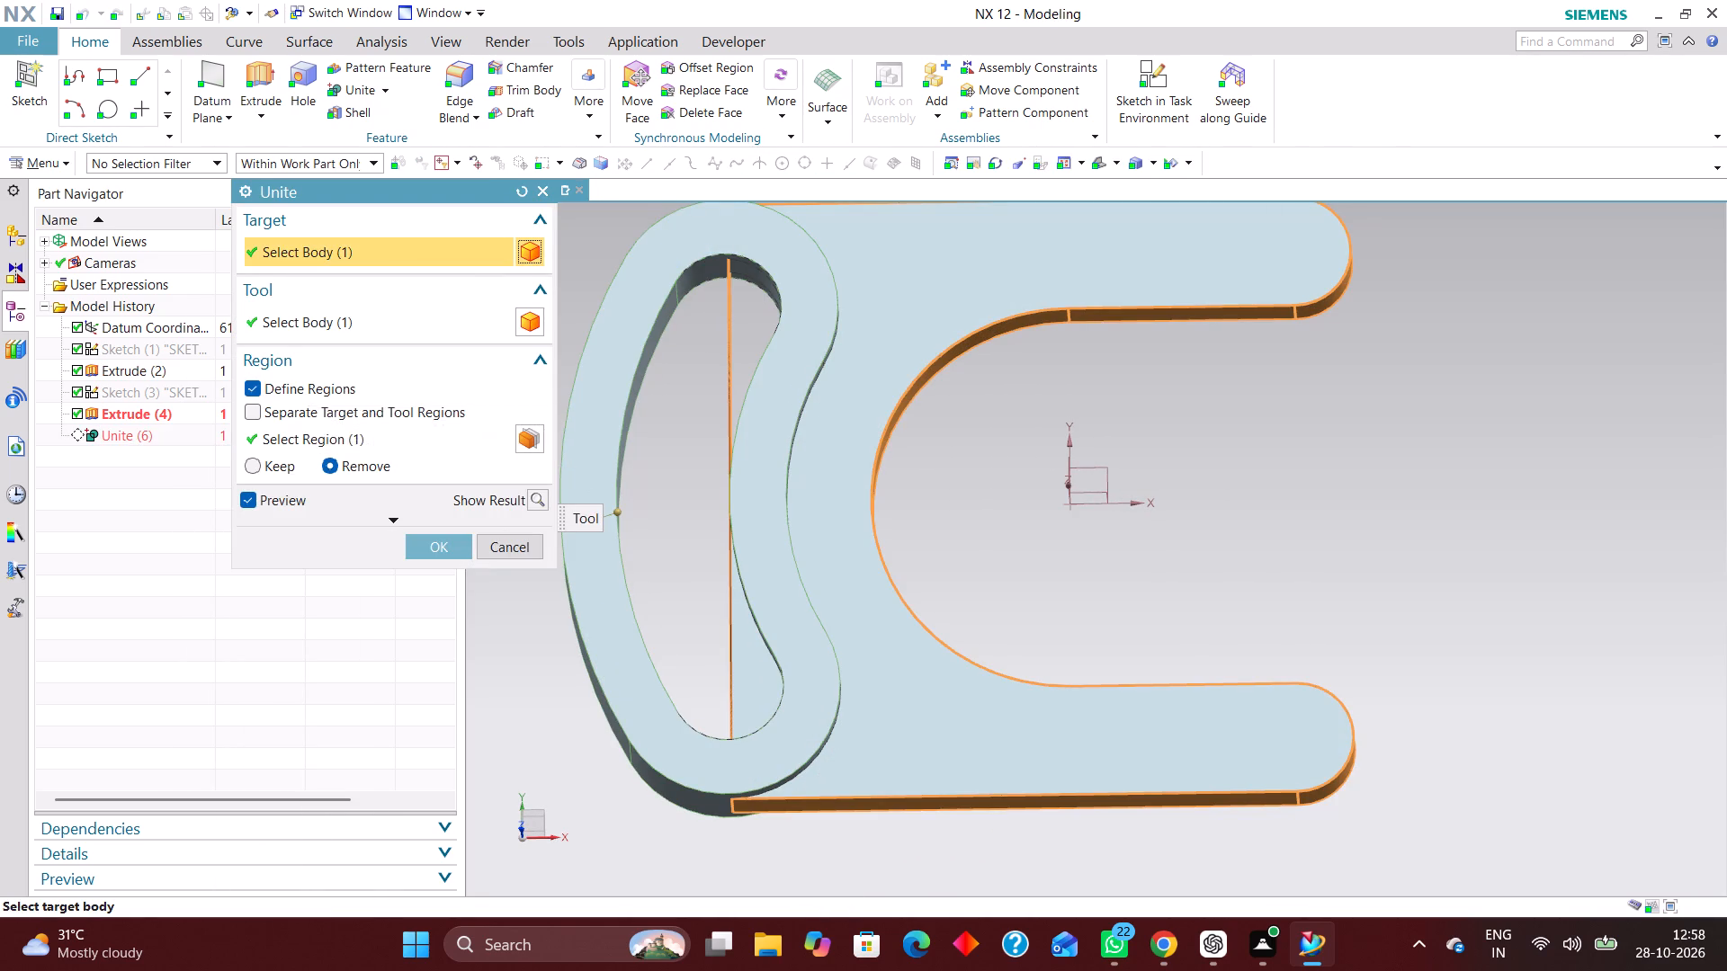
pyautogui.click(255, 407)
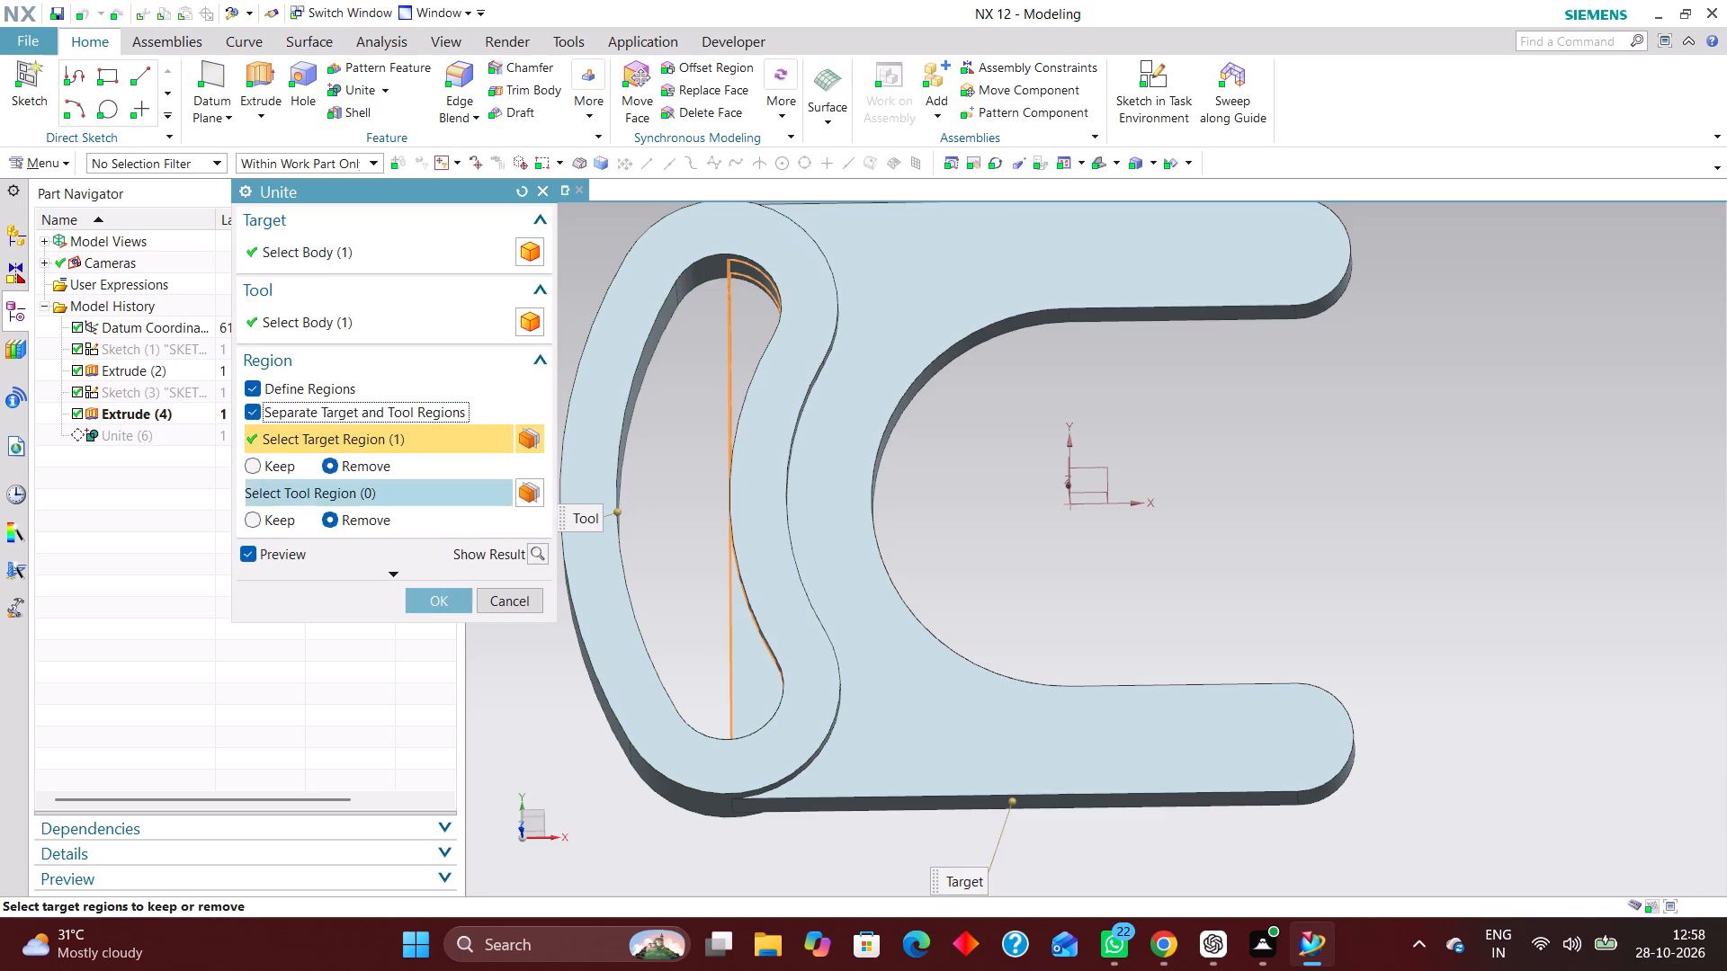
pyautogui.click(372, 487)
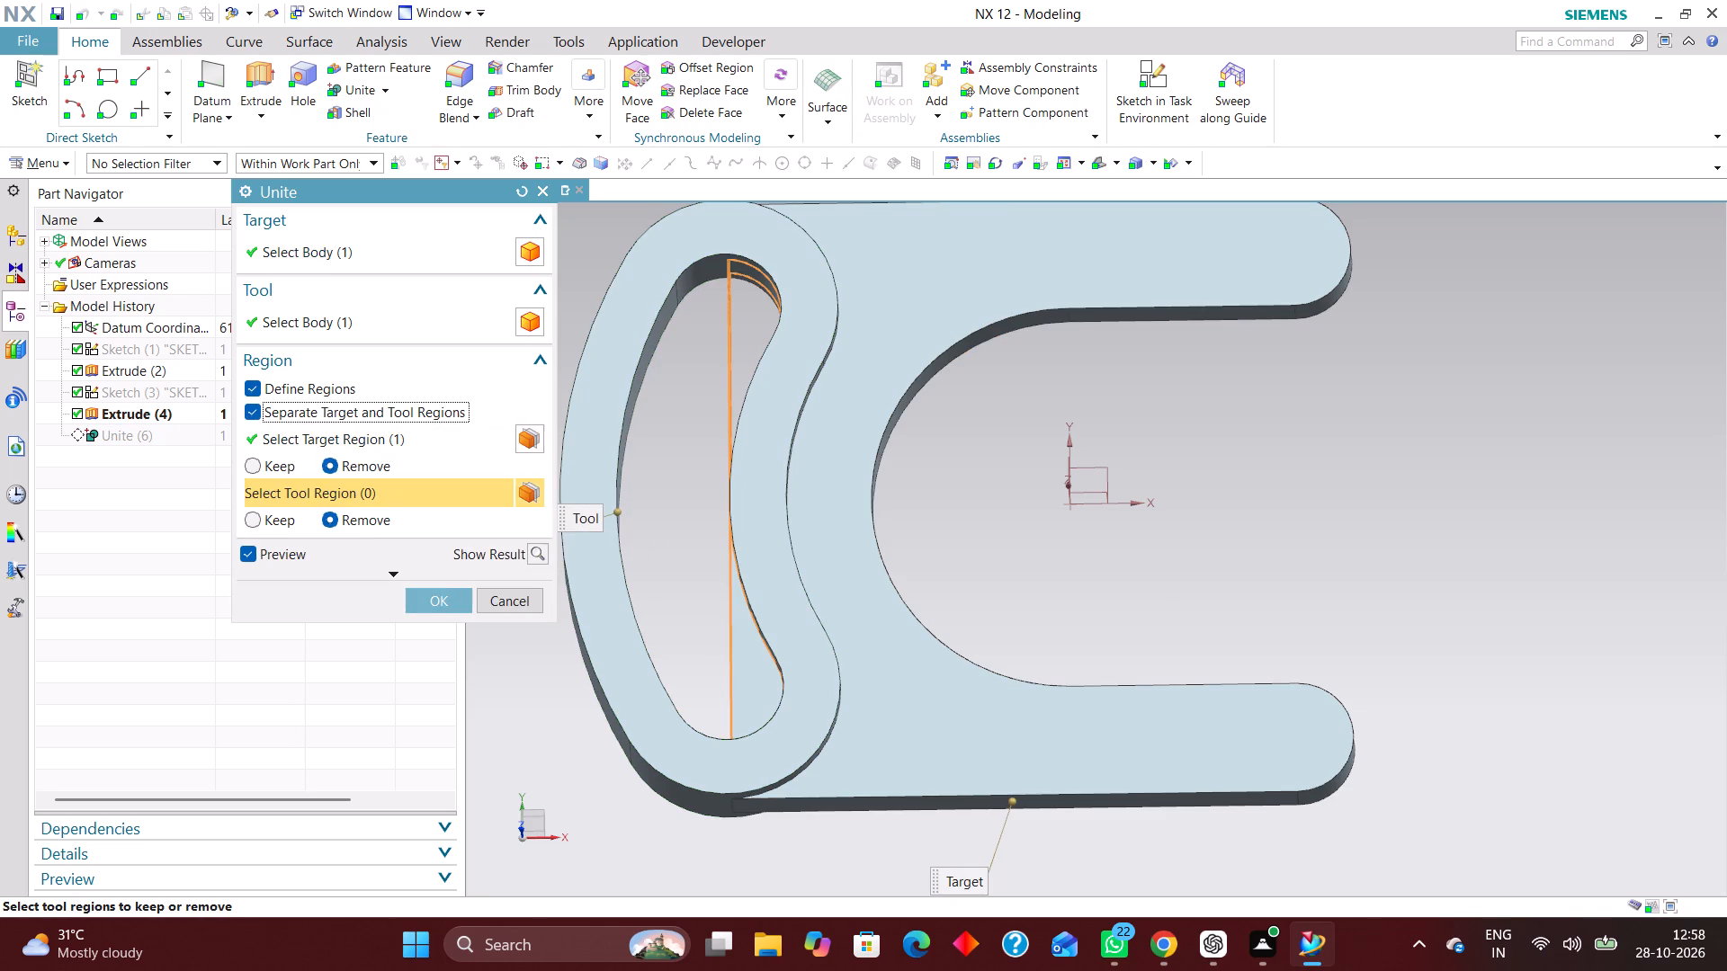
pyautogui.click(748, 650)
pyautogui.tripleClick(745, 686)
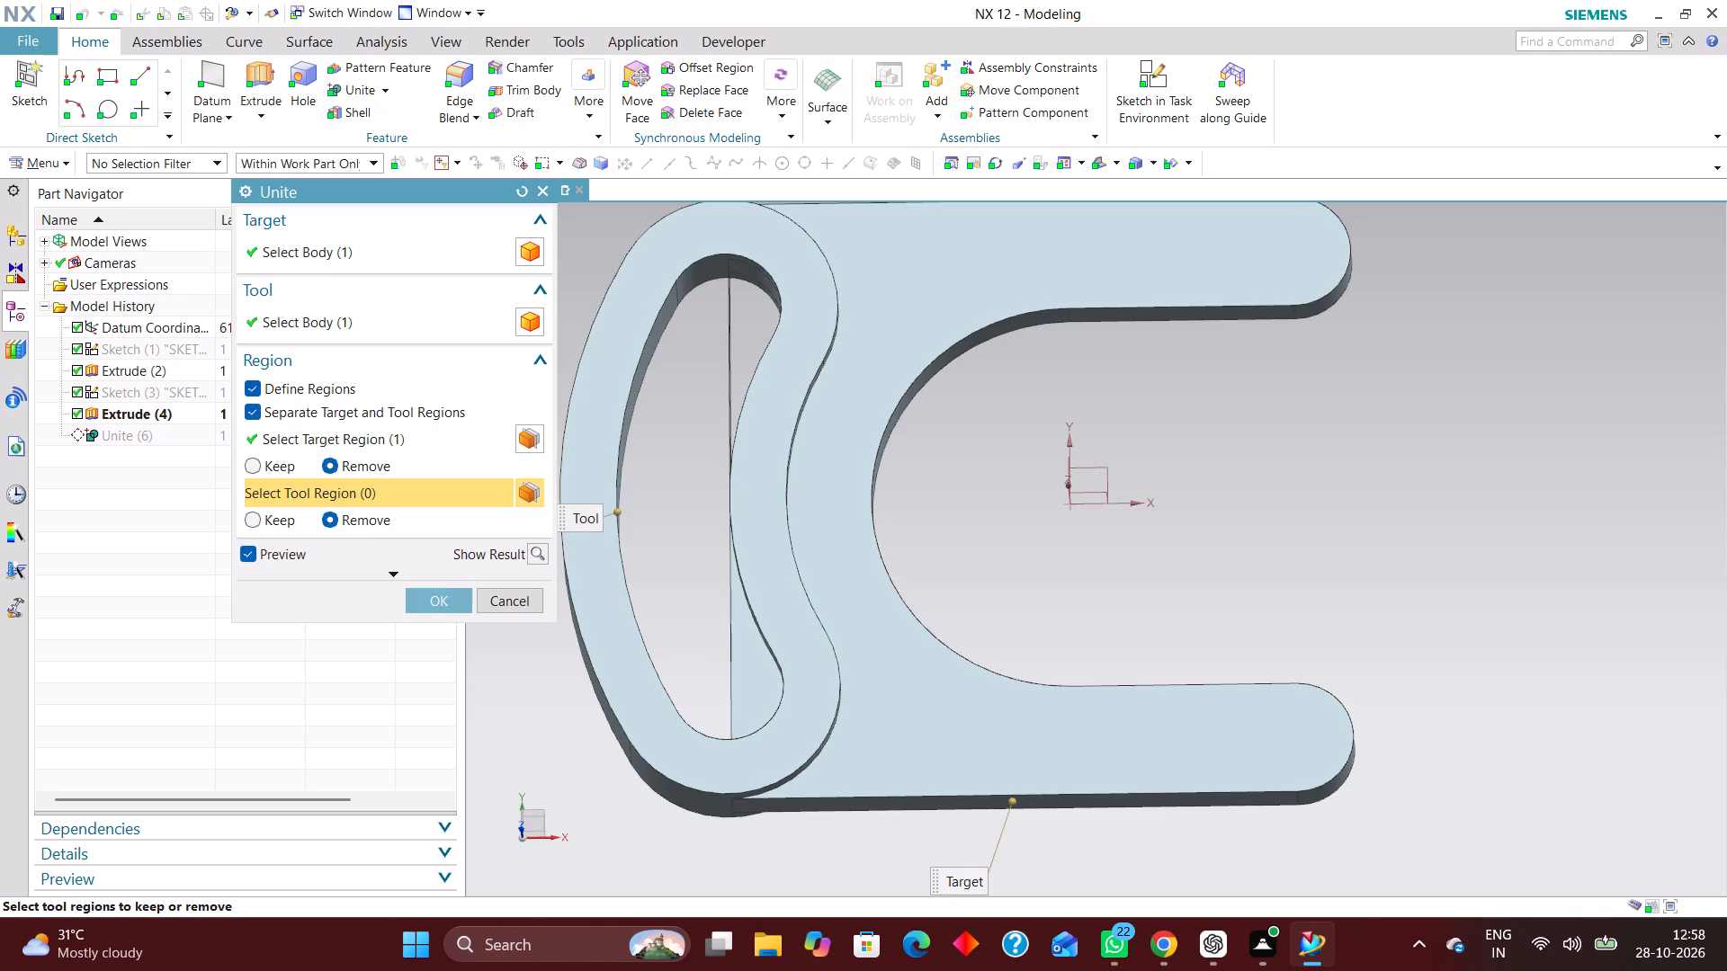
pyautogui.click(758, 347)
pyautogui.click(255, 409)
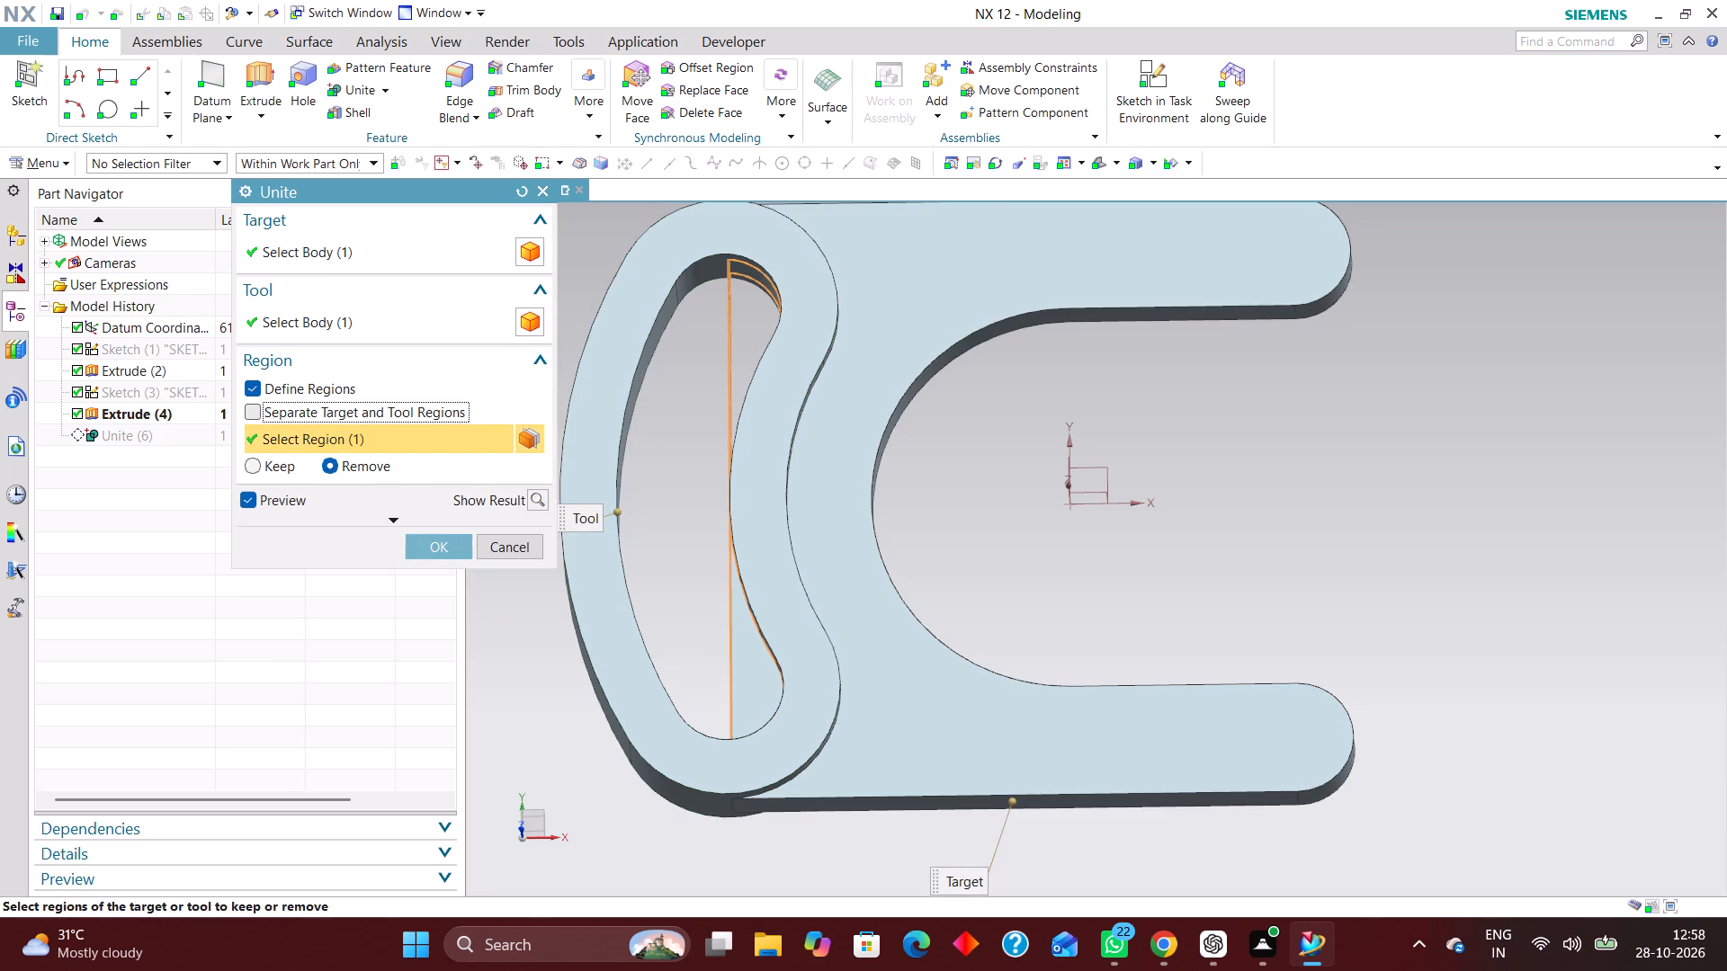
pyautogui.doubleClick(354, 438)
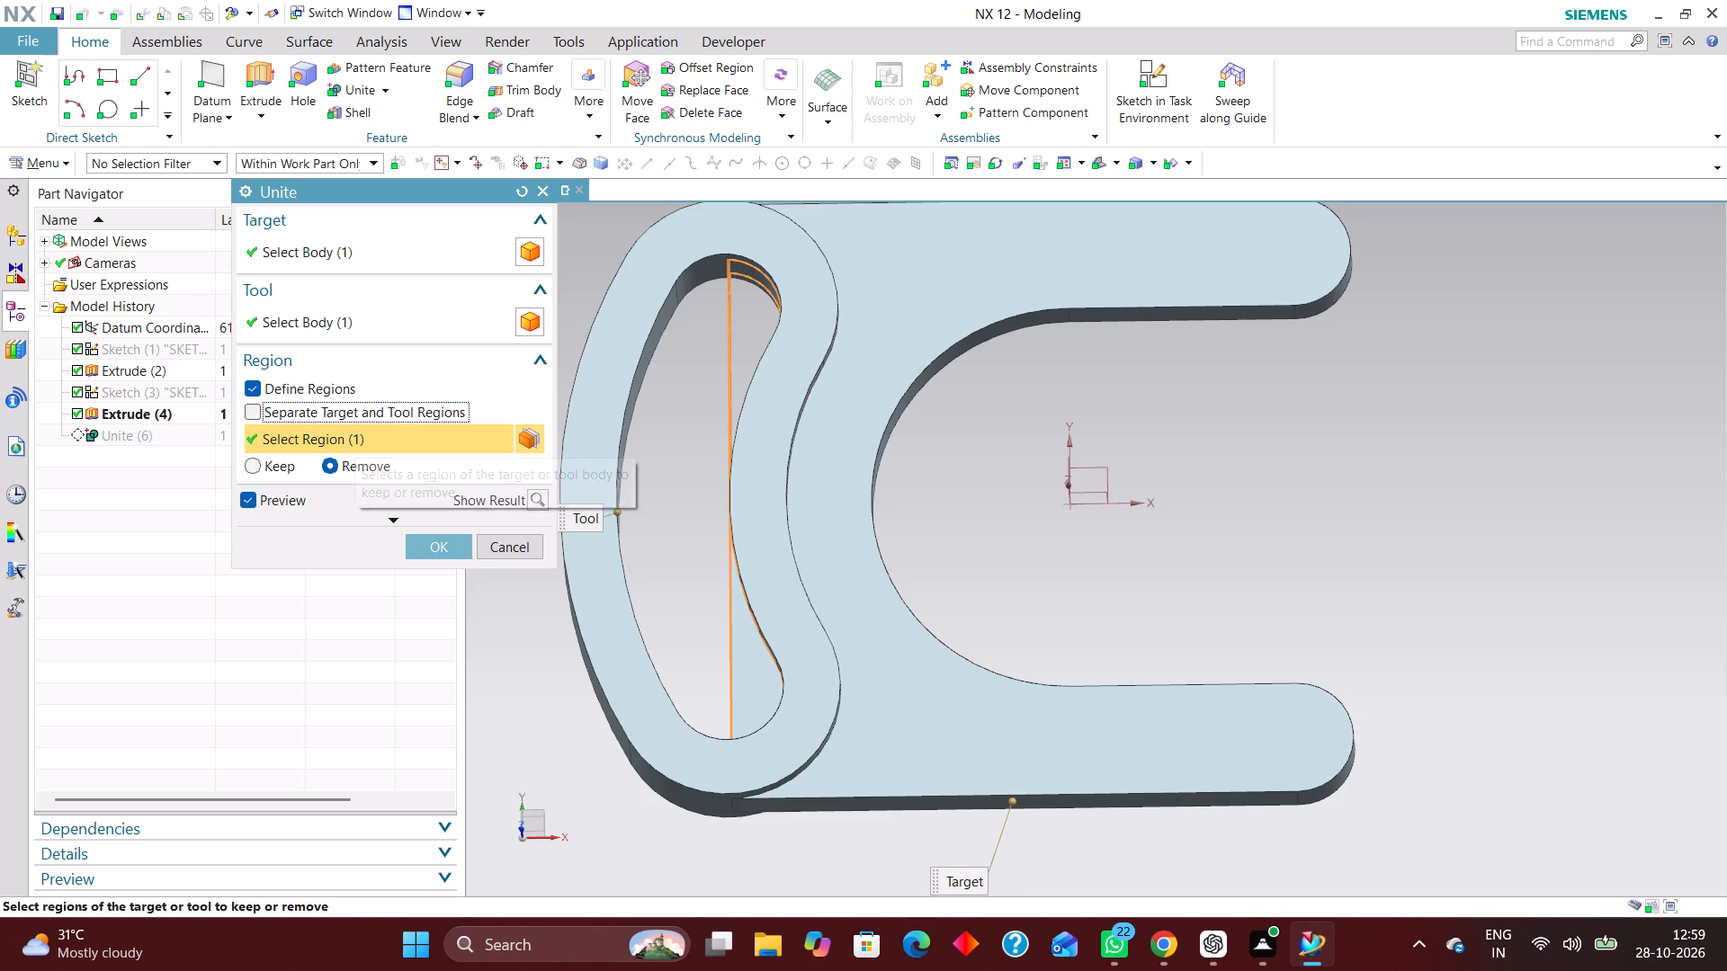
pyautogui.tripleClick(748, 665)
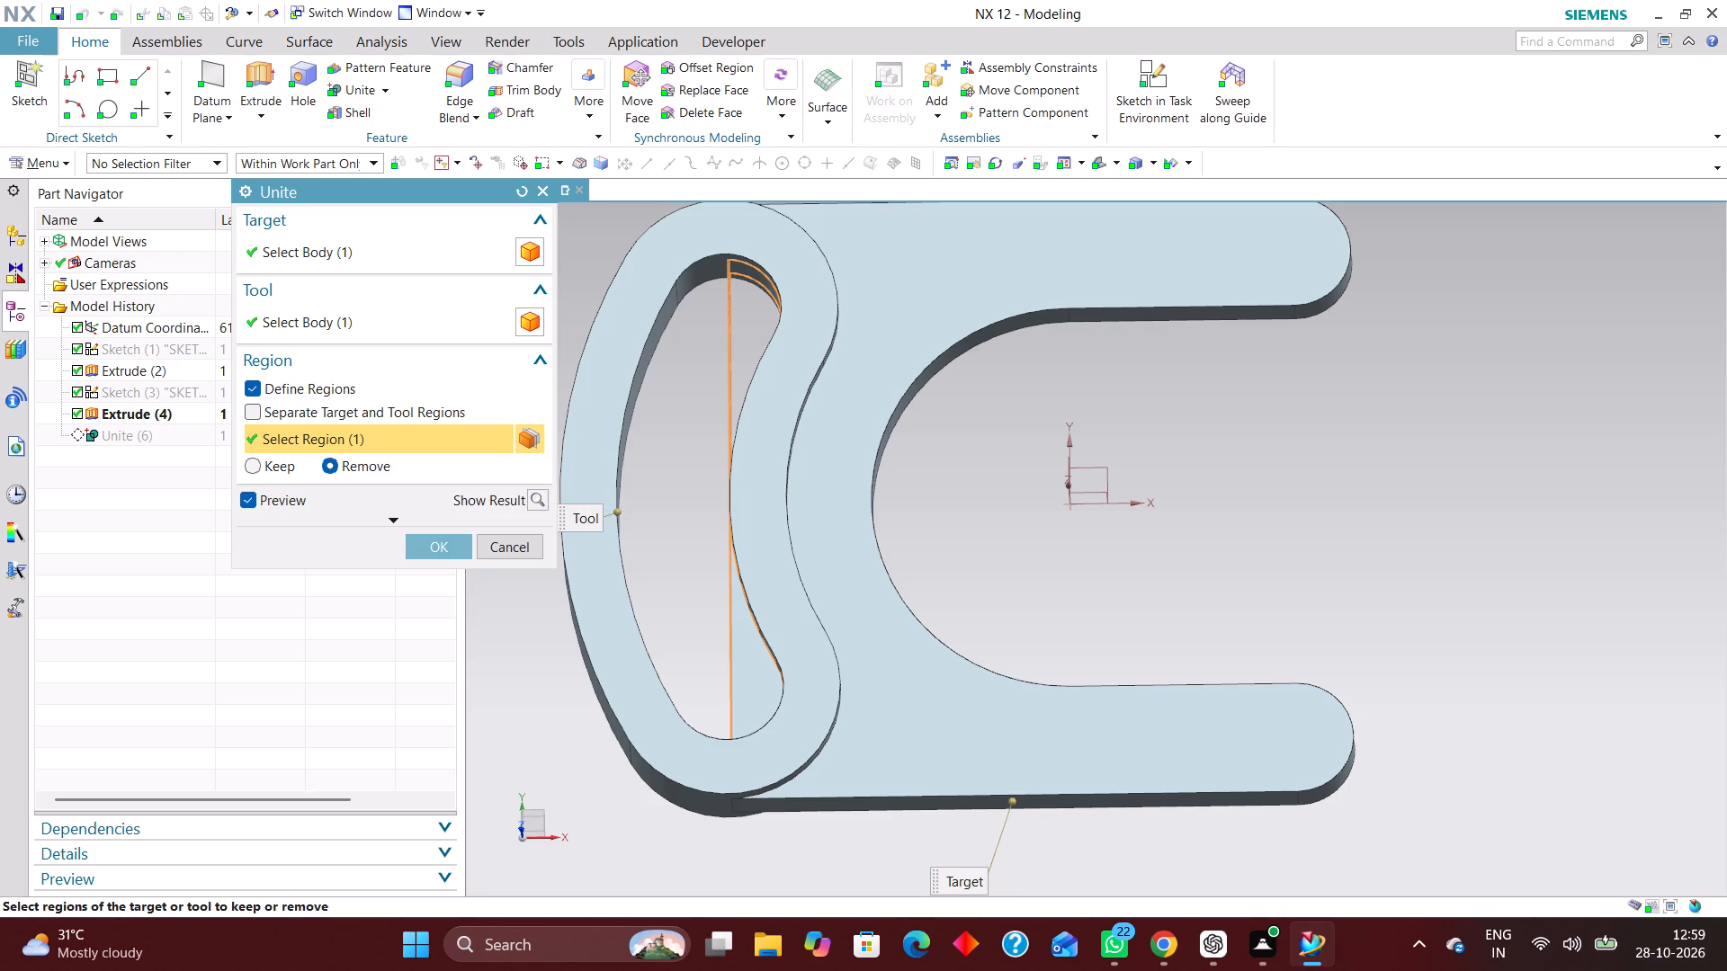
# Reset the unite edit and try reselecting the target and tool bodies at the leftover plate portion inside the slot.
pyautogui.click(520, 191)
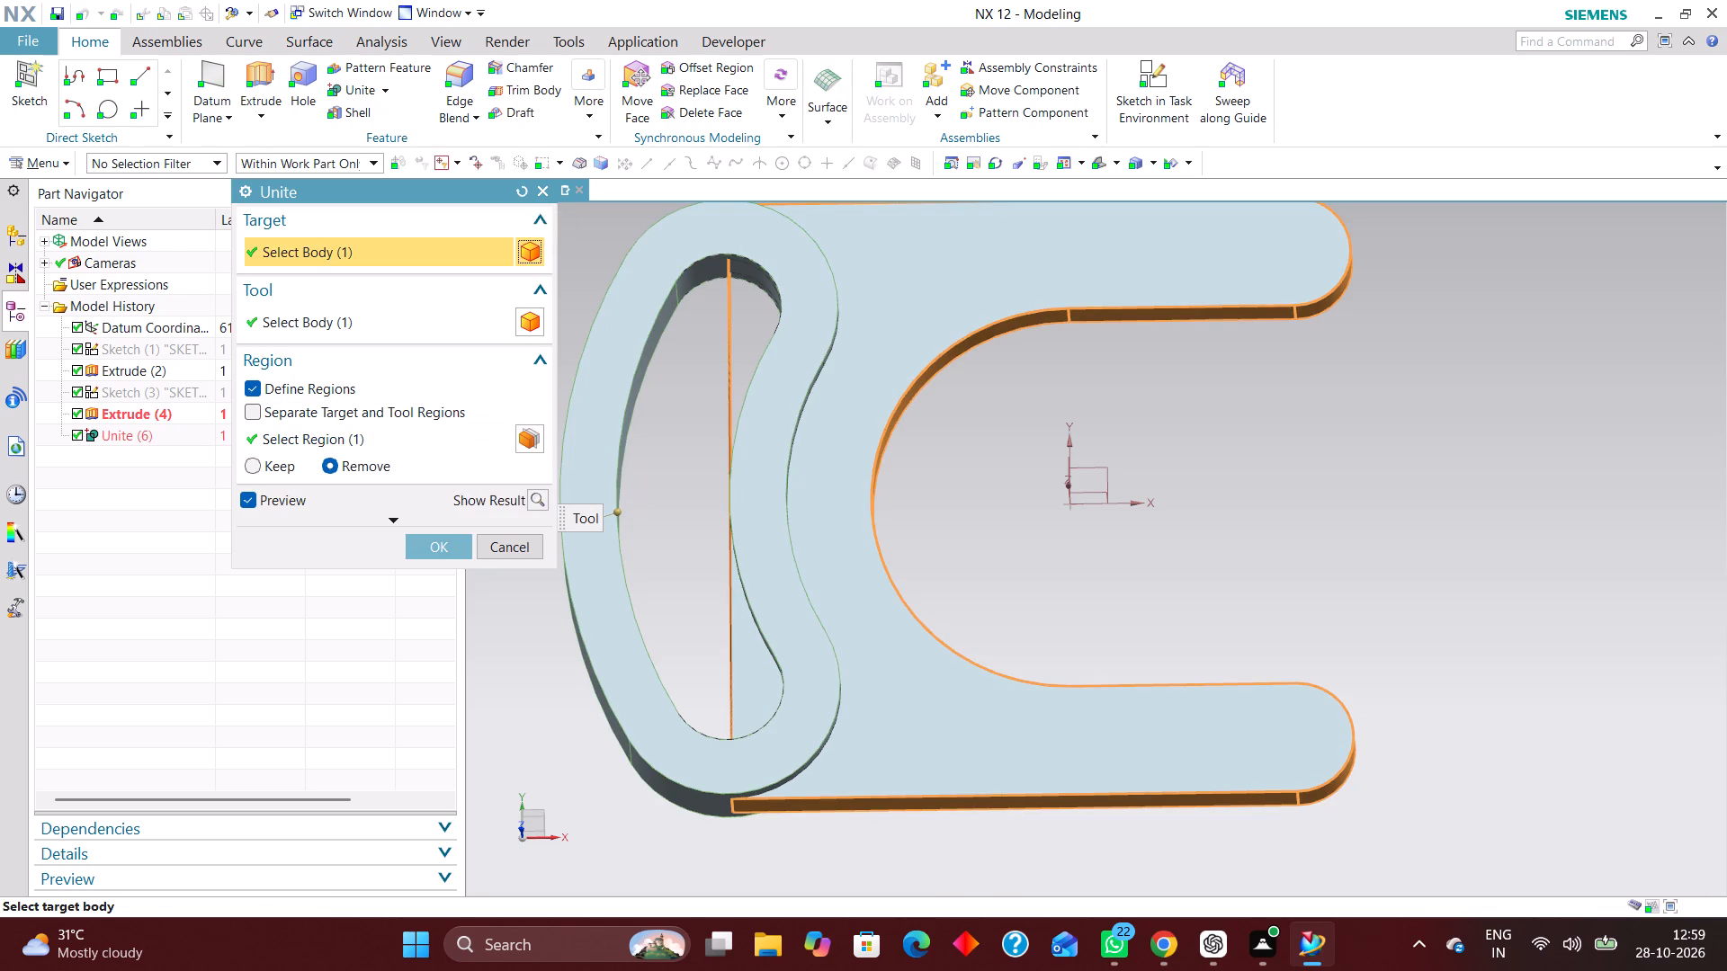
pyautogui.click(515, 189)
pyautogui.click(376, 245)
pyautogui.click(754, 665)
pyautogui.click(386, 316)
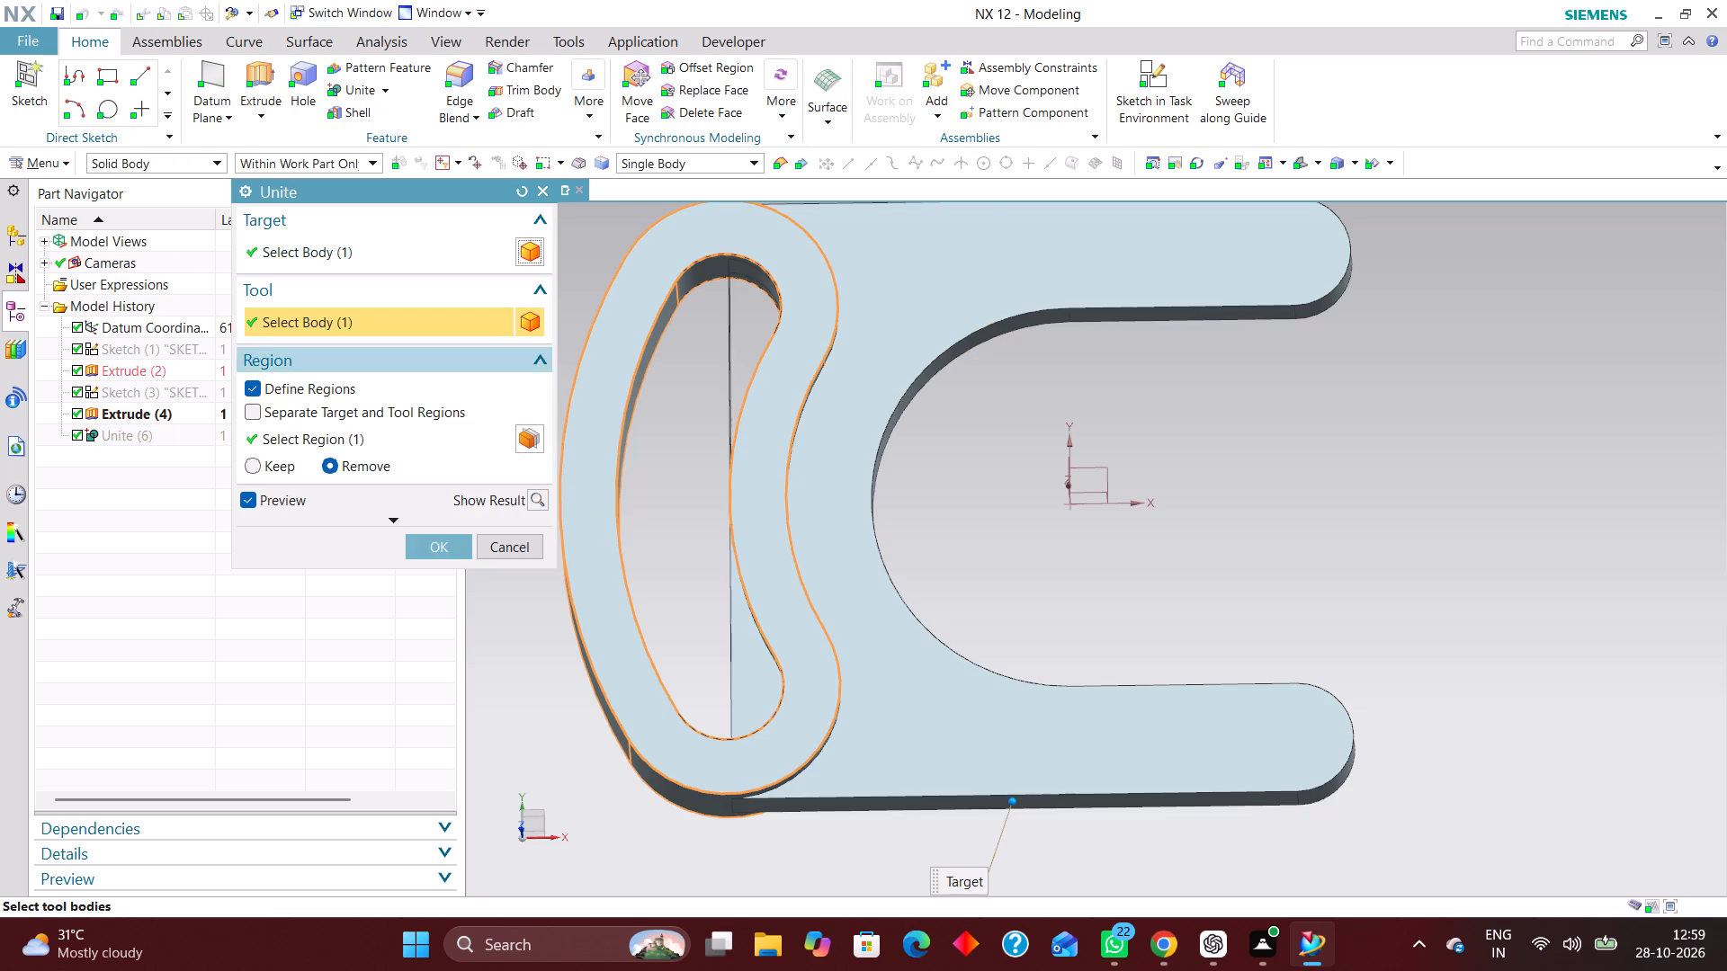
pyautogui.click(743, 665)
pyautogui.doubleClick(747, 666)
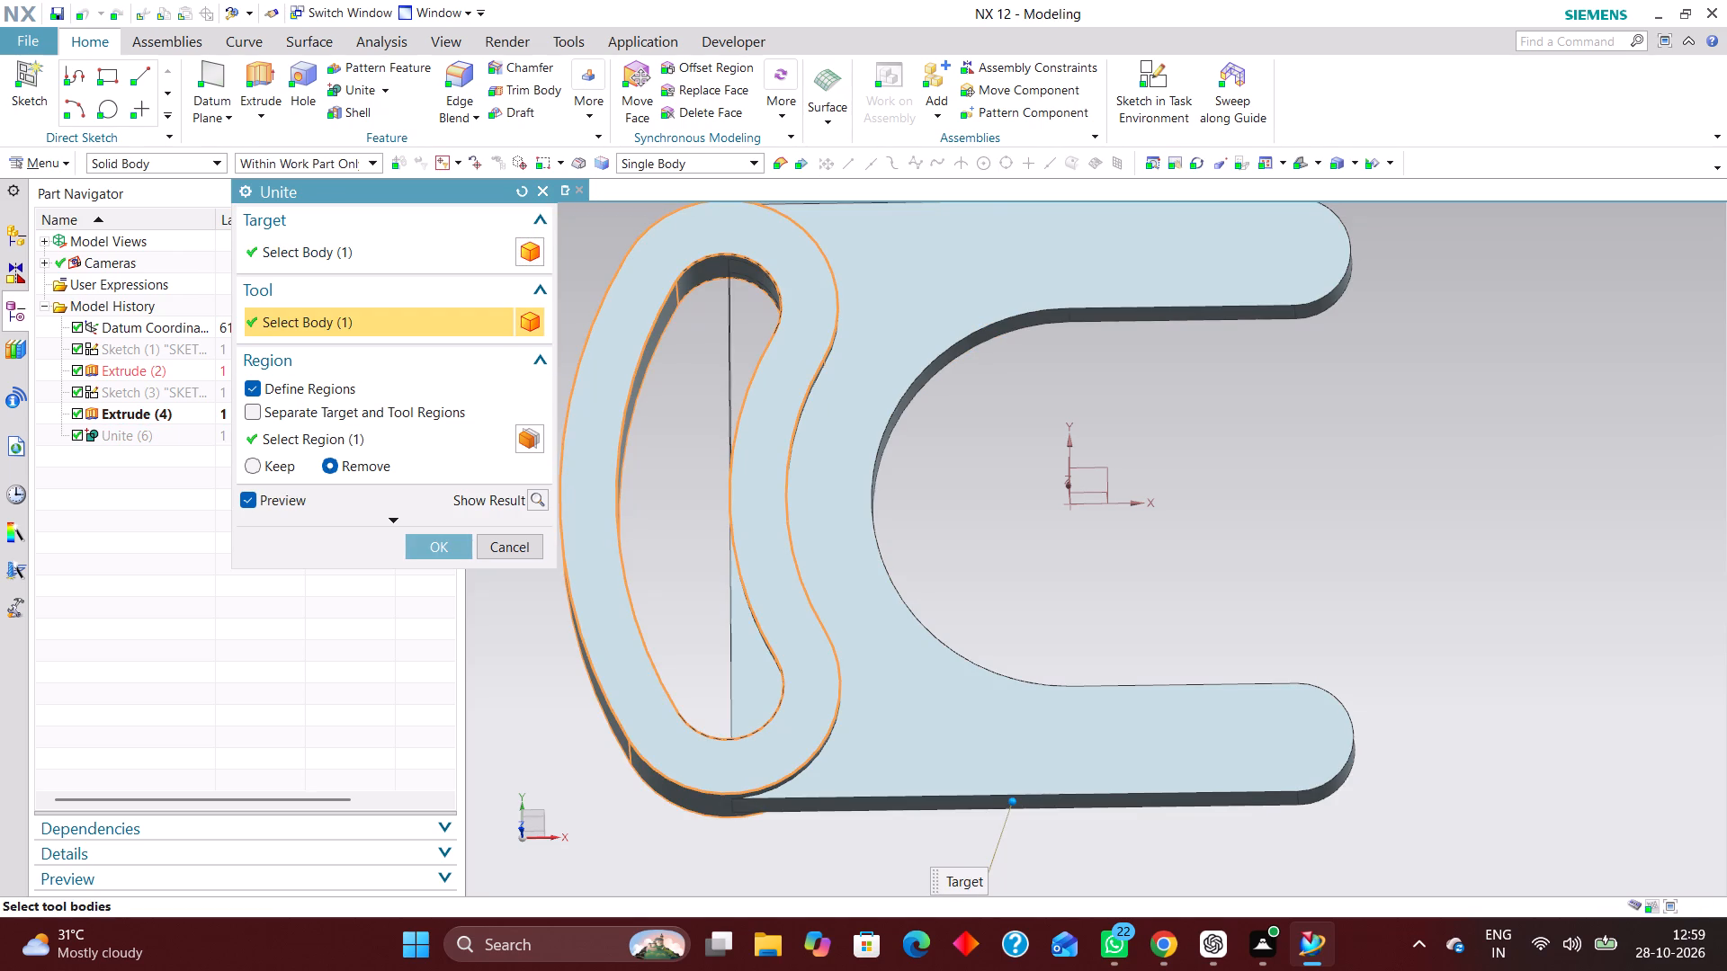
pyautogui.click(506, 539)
# Inspect the leftover plate portion in the slot, and open the curved slot boss sketch to examine its dimensions, repositioning the R10 annotation.
pyautogui.scroll(-2, 755, 474)
pyautogui.moveTo(746, 531); pyautogui.dragTo(765, 477, button='middle')
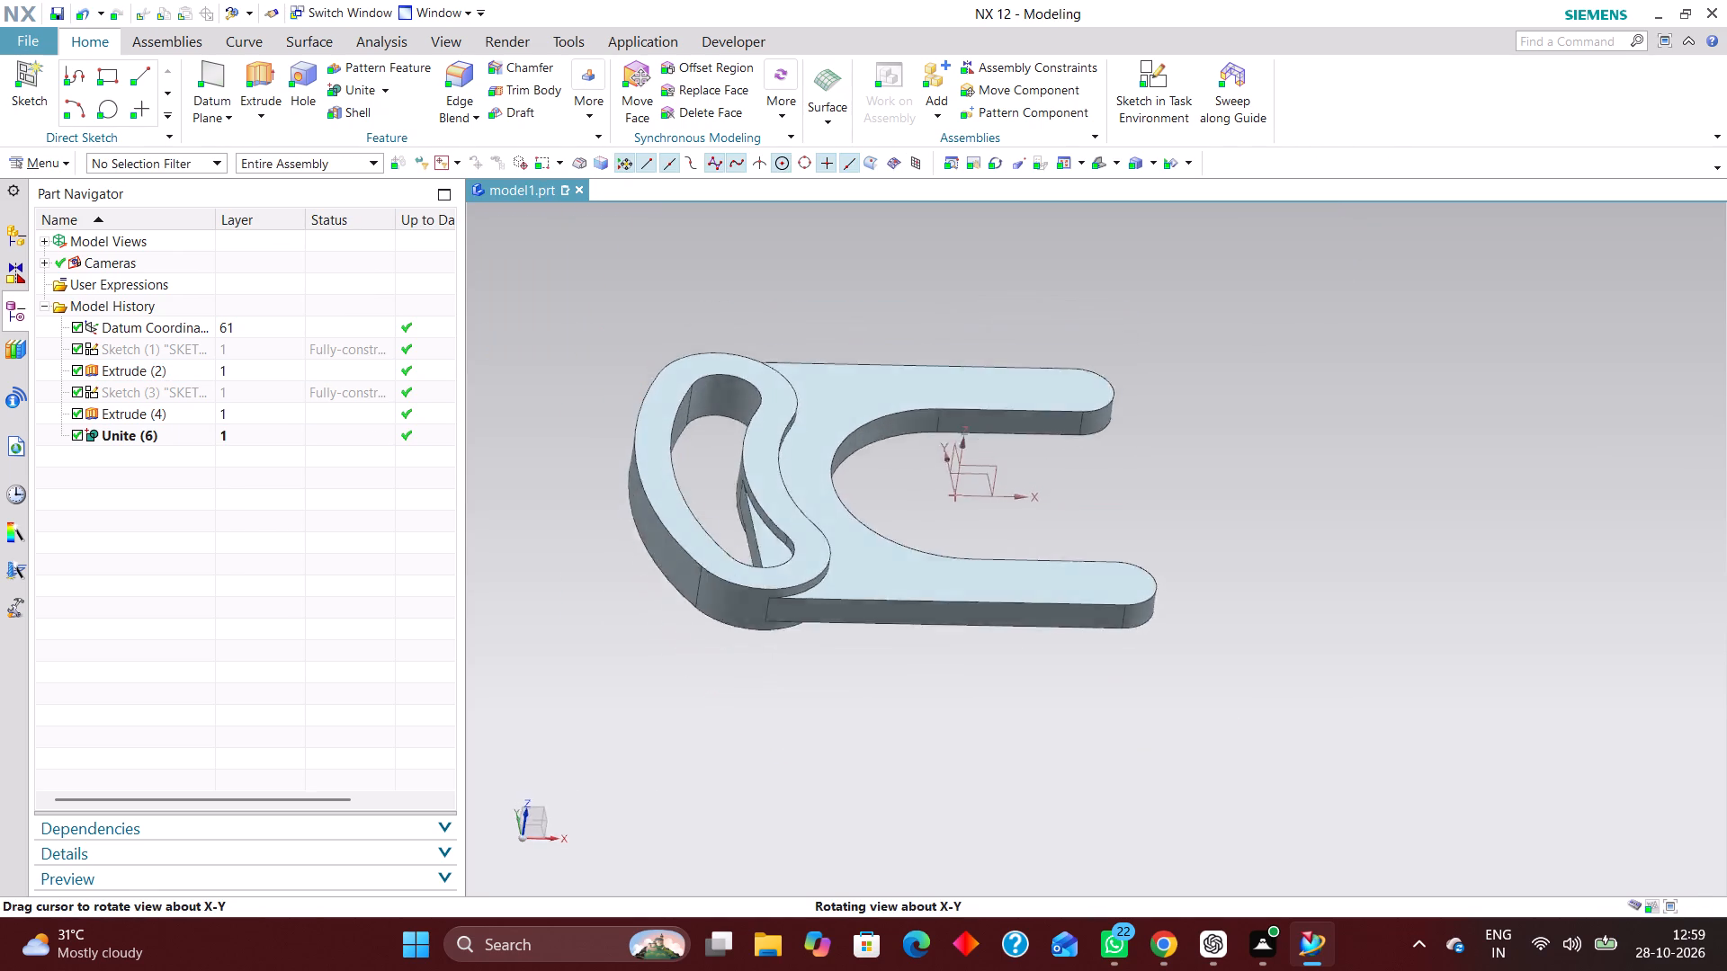
pyautogui.moveTo(765, 477); pyautogui.dragTo(747, 507, button='middle')
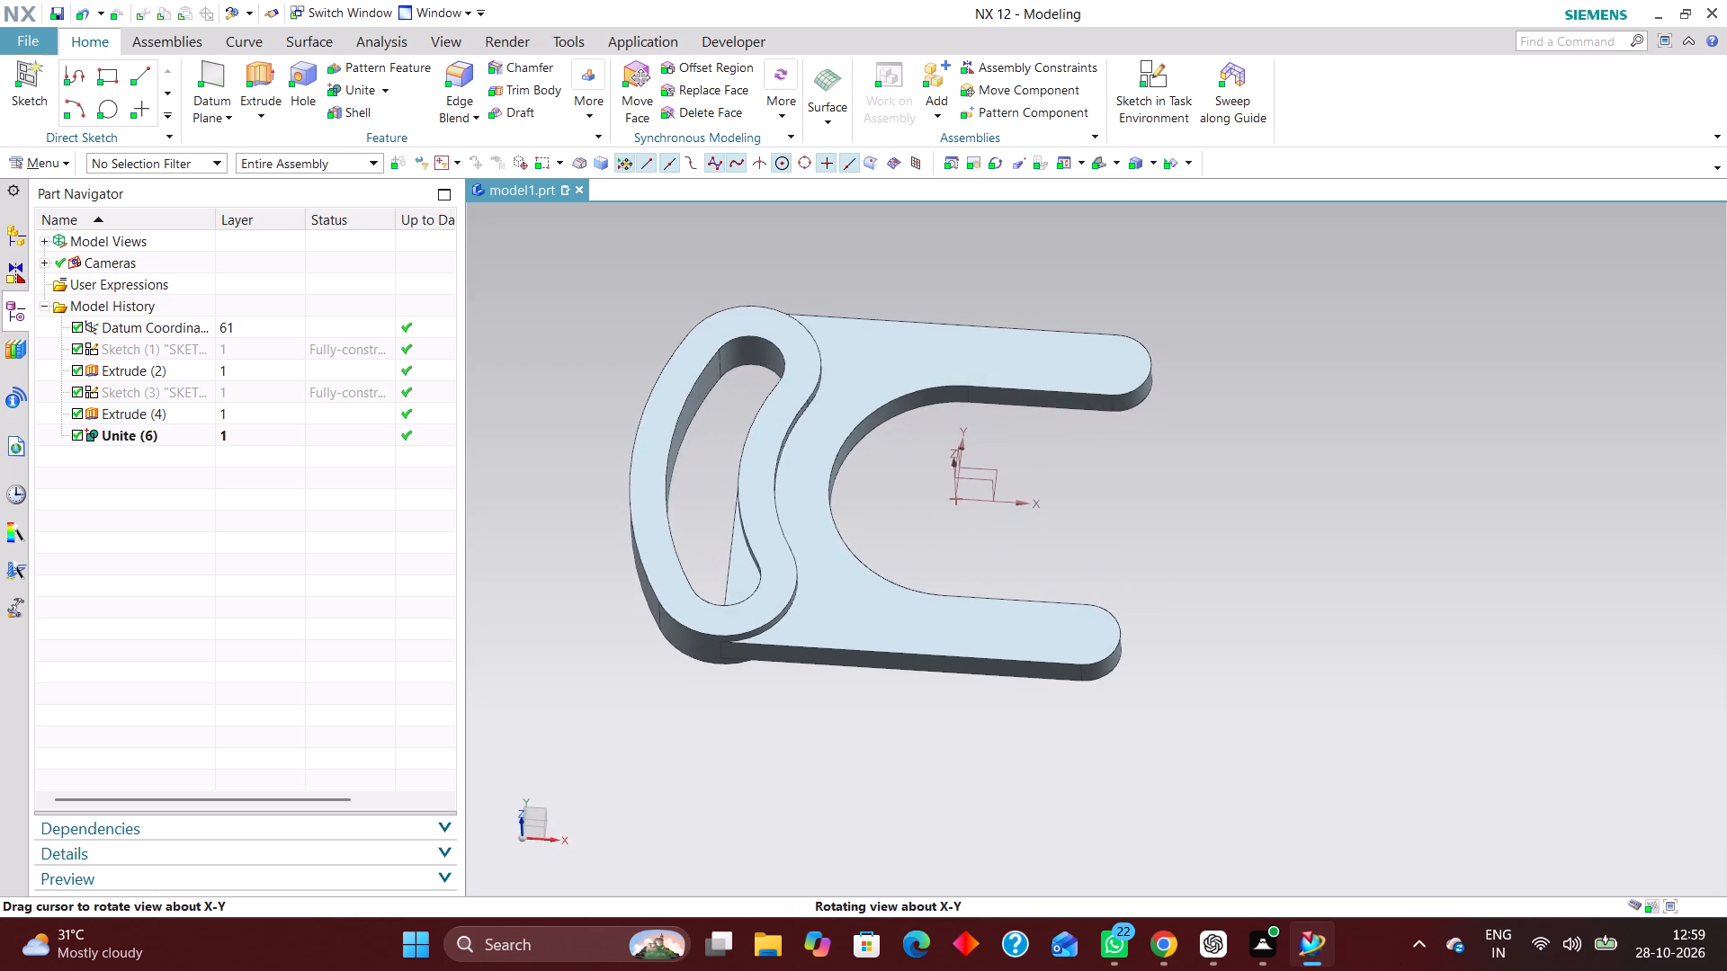
pyautogui.moveTo(747, 507); pyautogui.dragTo(749, 507, button='middle')
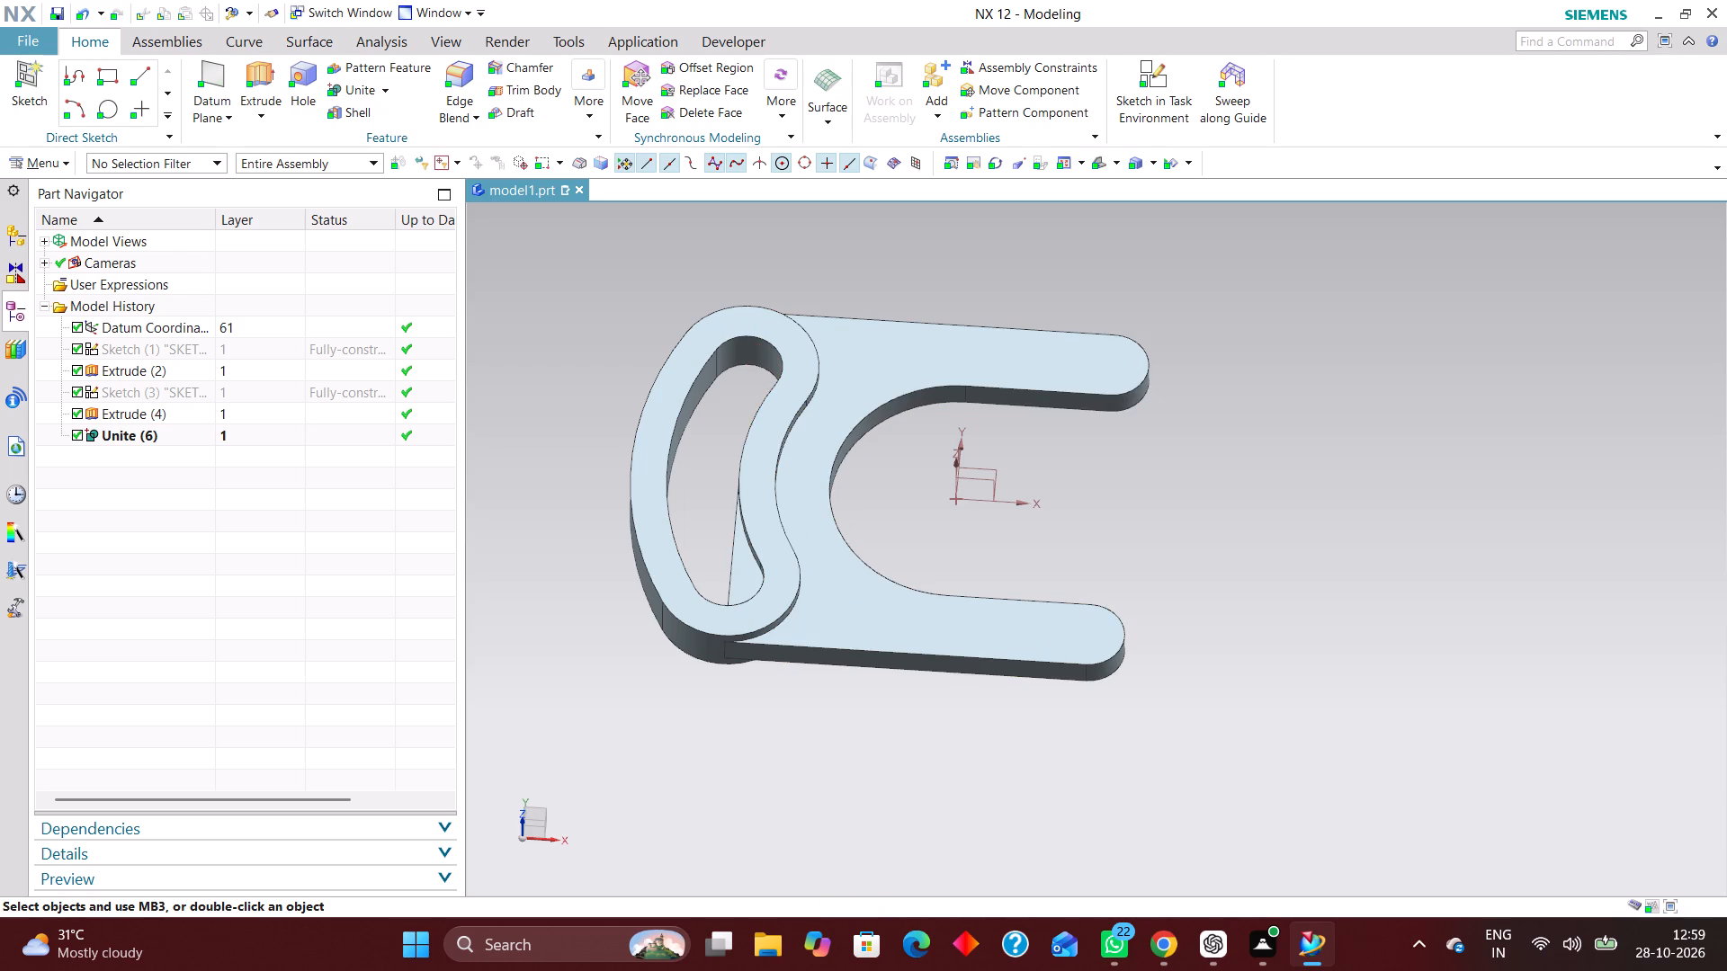
pyautogui.click(242, 344)
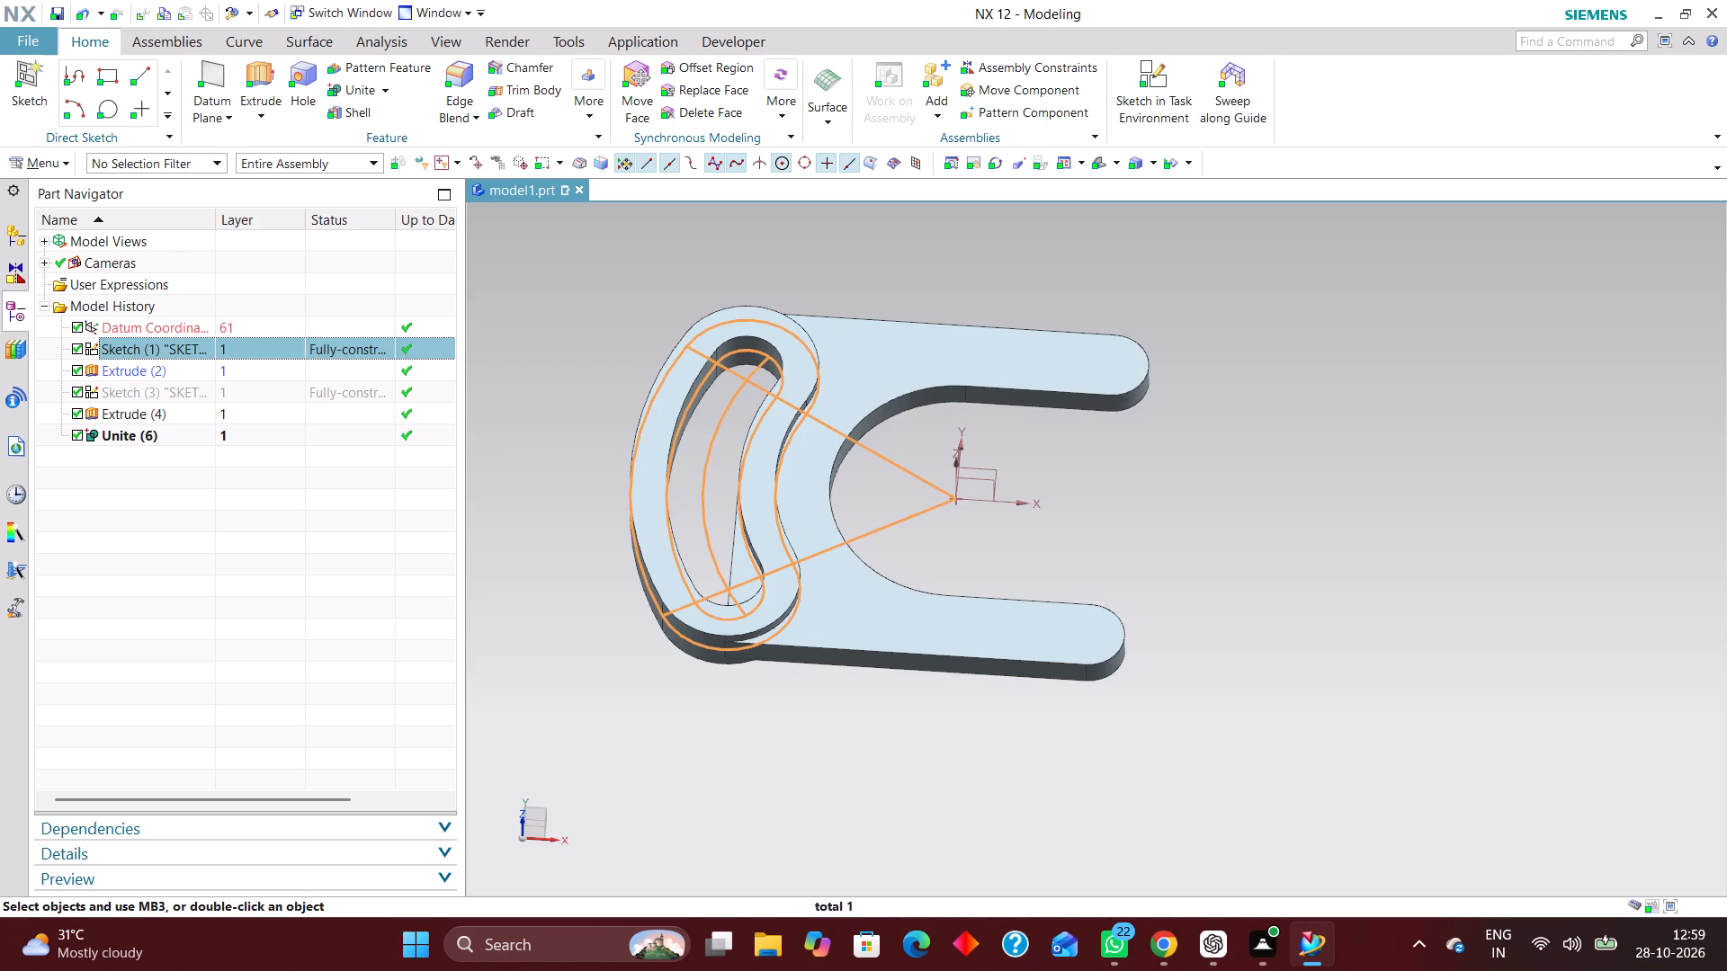
pyautogui.rightClick(266, 344)
pyautogui.click(407, 452)
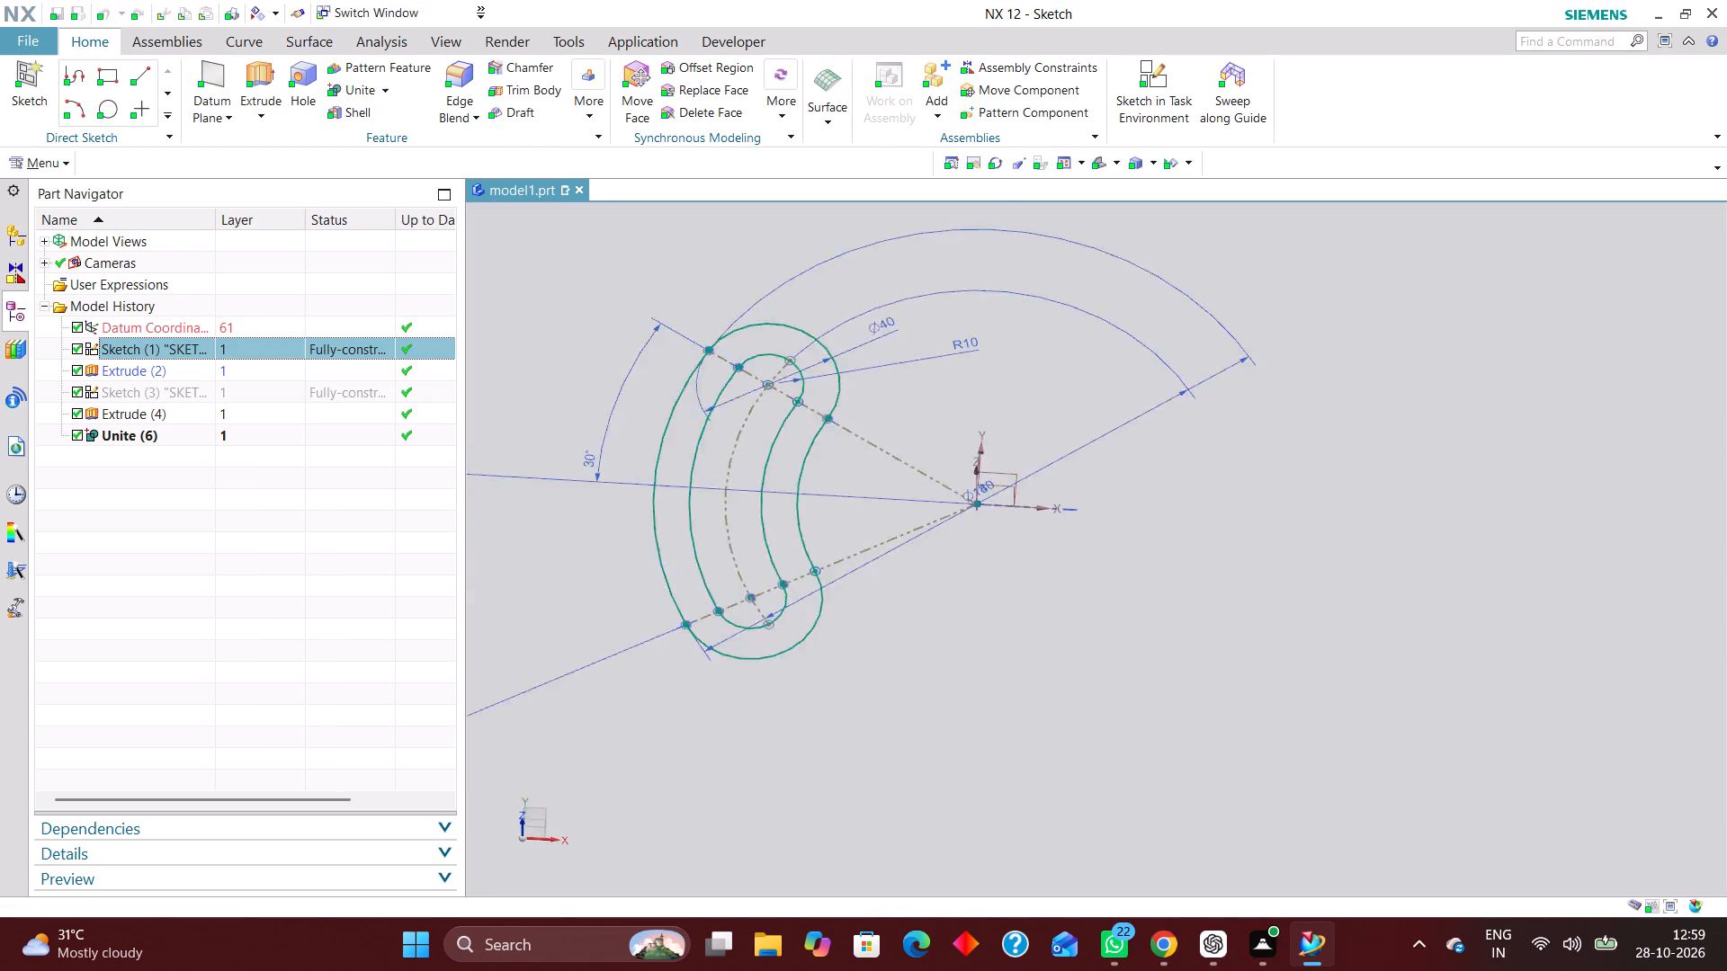
pyautogui.scroll(-3, 722, 375)
pyautogui.scroll(3, 949, 438)
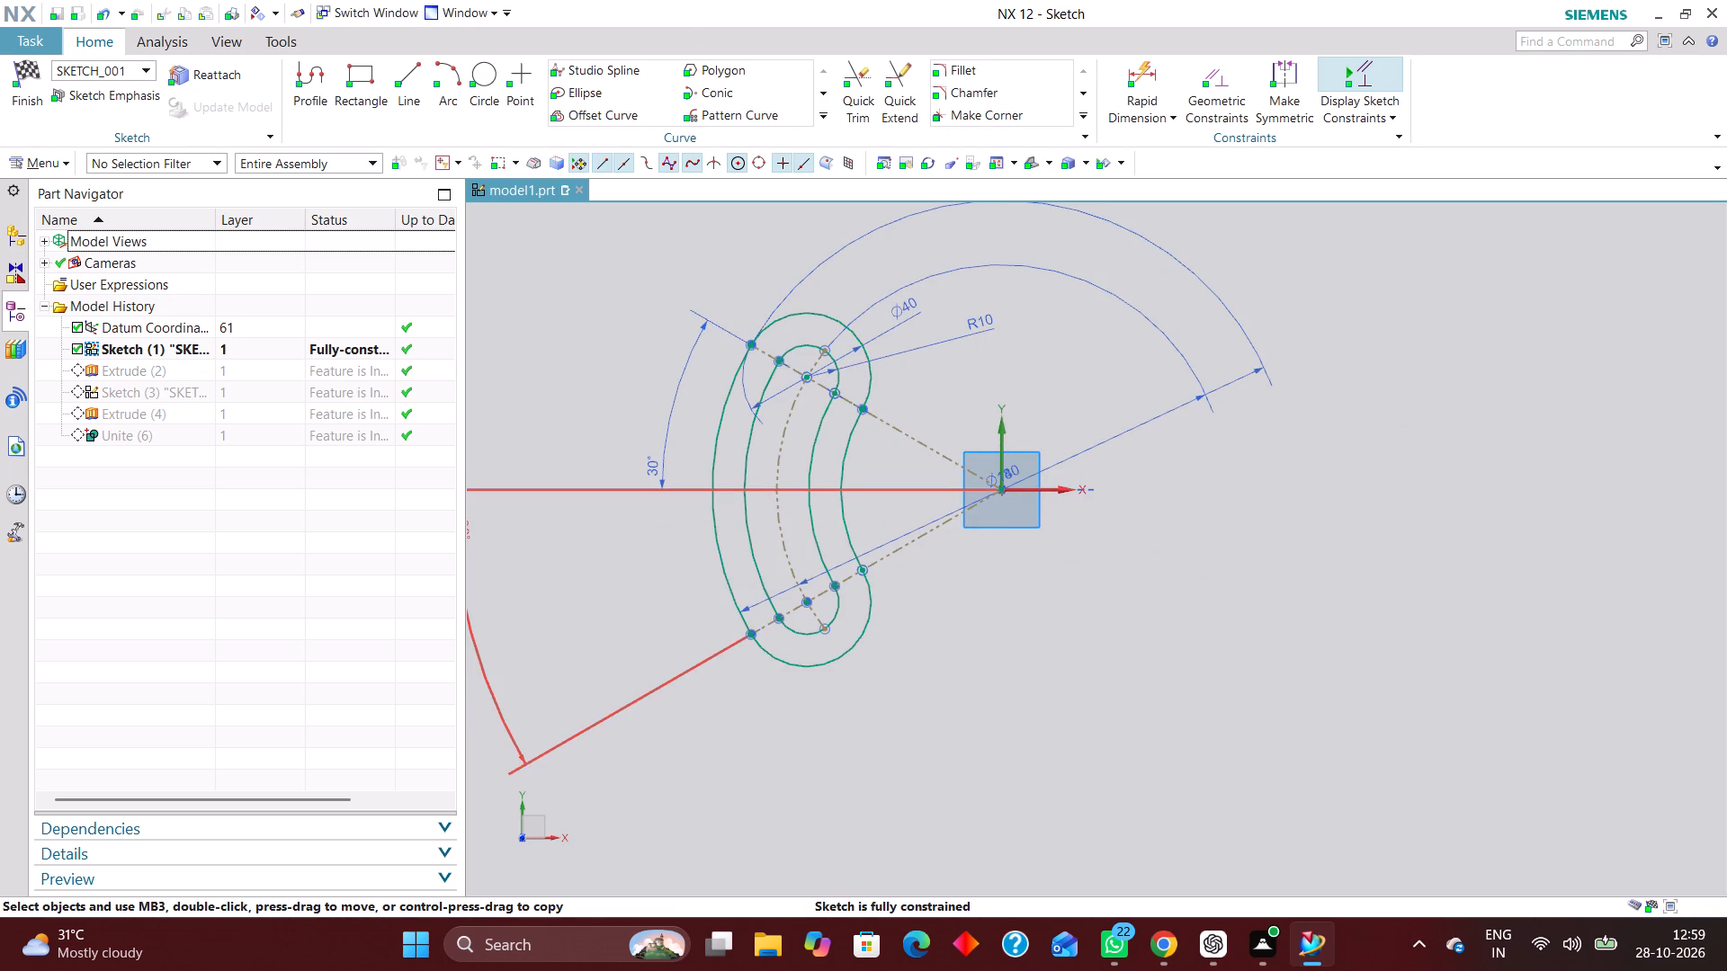
pyautogui.moveTo(981, 329); pyautogui.dragTo(1011, 398)
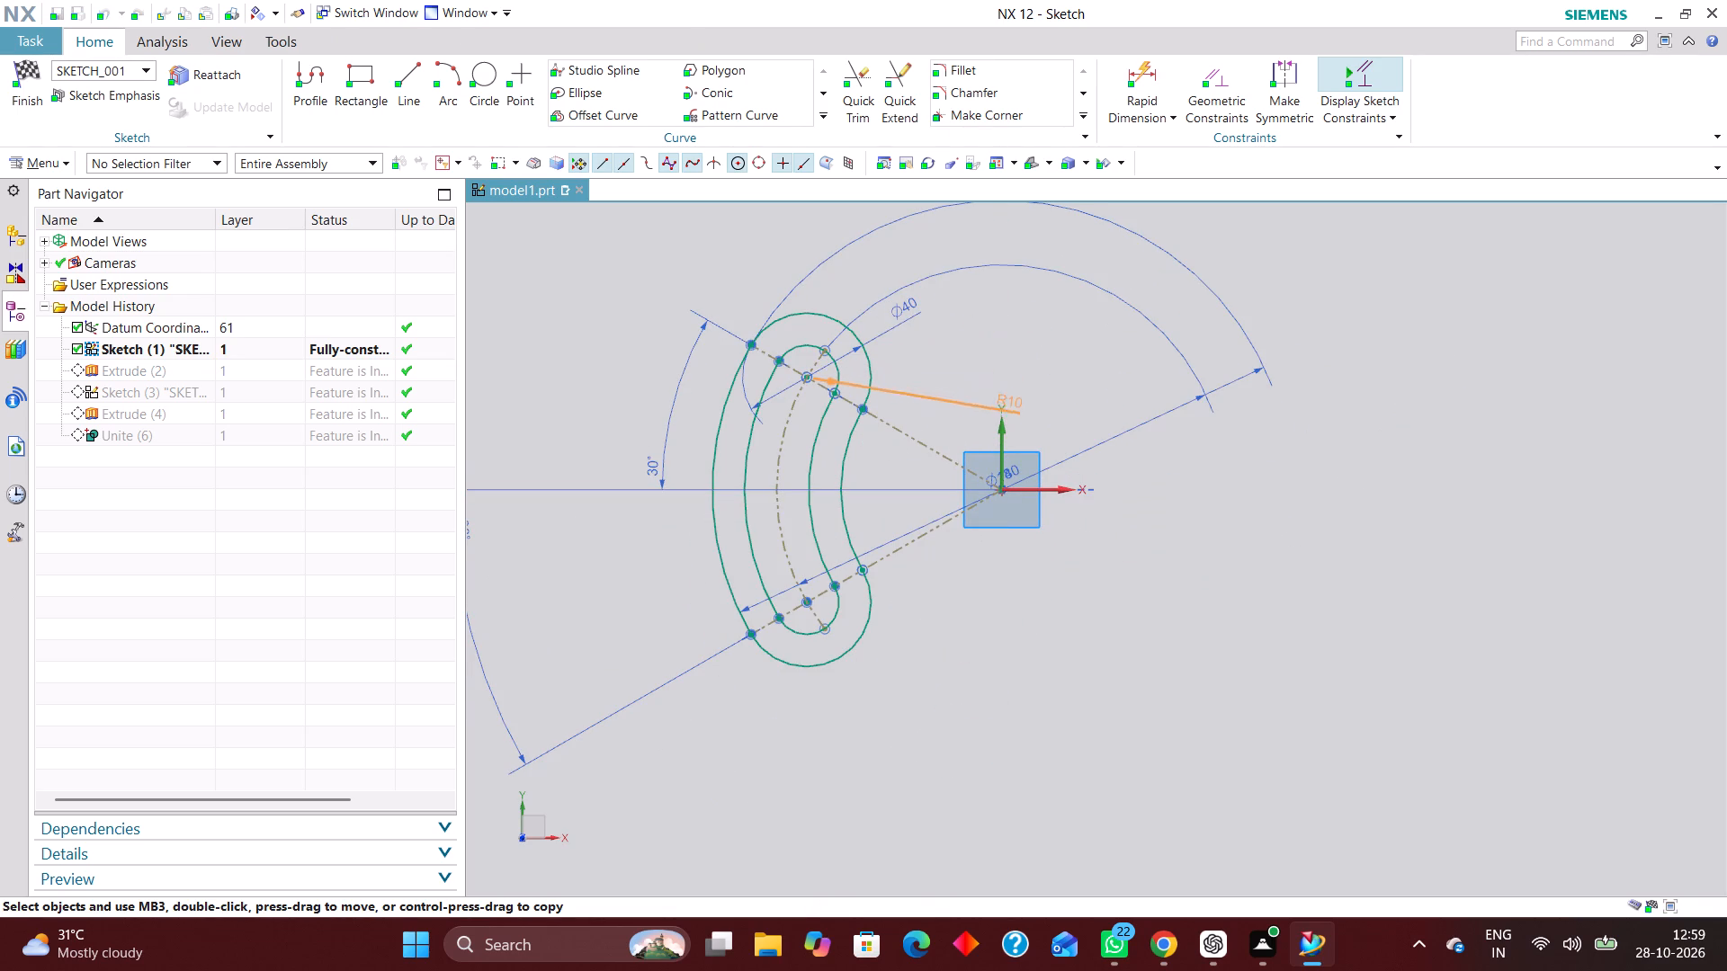
pyautogui.moveTo(1011, 398); pyautogui.dragTo(1017, 374)
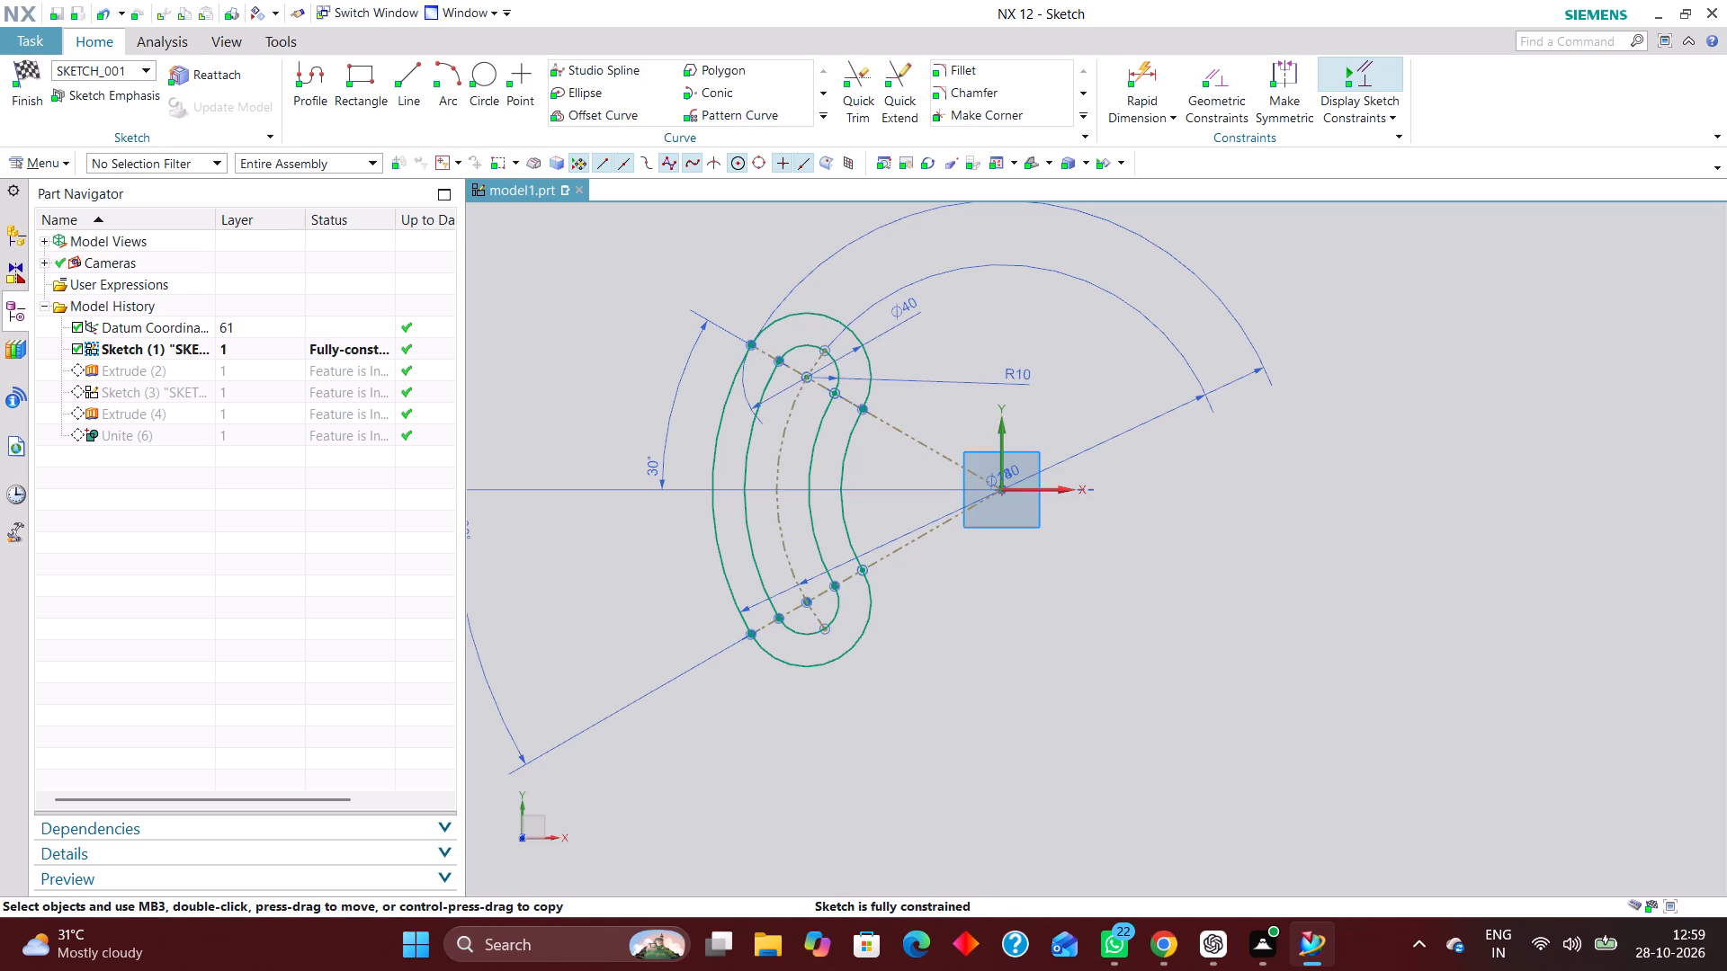
pyautogui.click(22, 78)
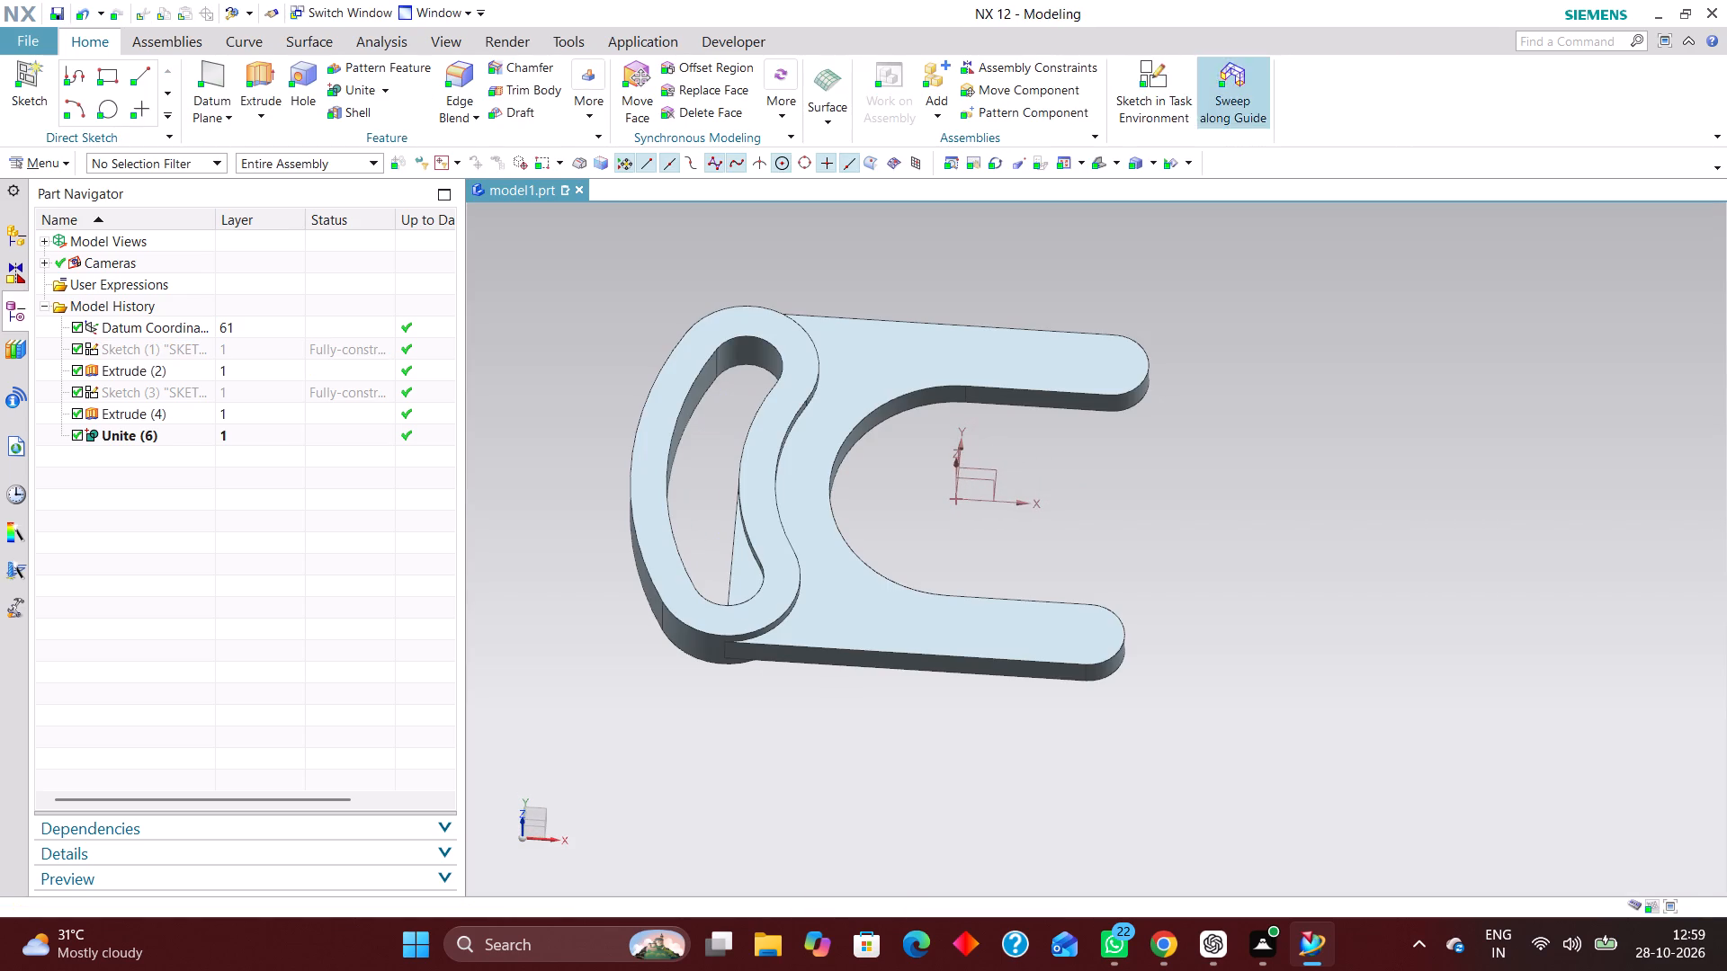
# Start a new sketch on the XY plane of the datum coordinate system.
pyautogui.click(1154, 70)
pyautogui.moveTo(1243, 446); pyautogui.dragTo(1223, 484, button='middle')
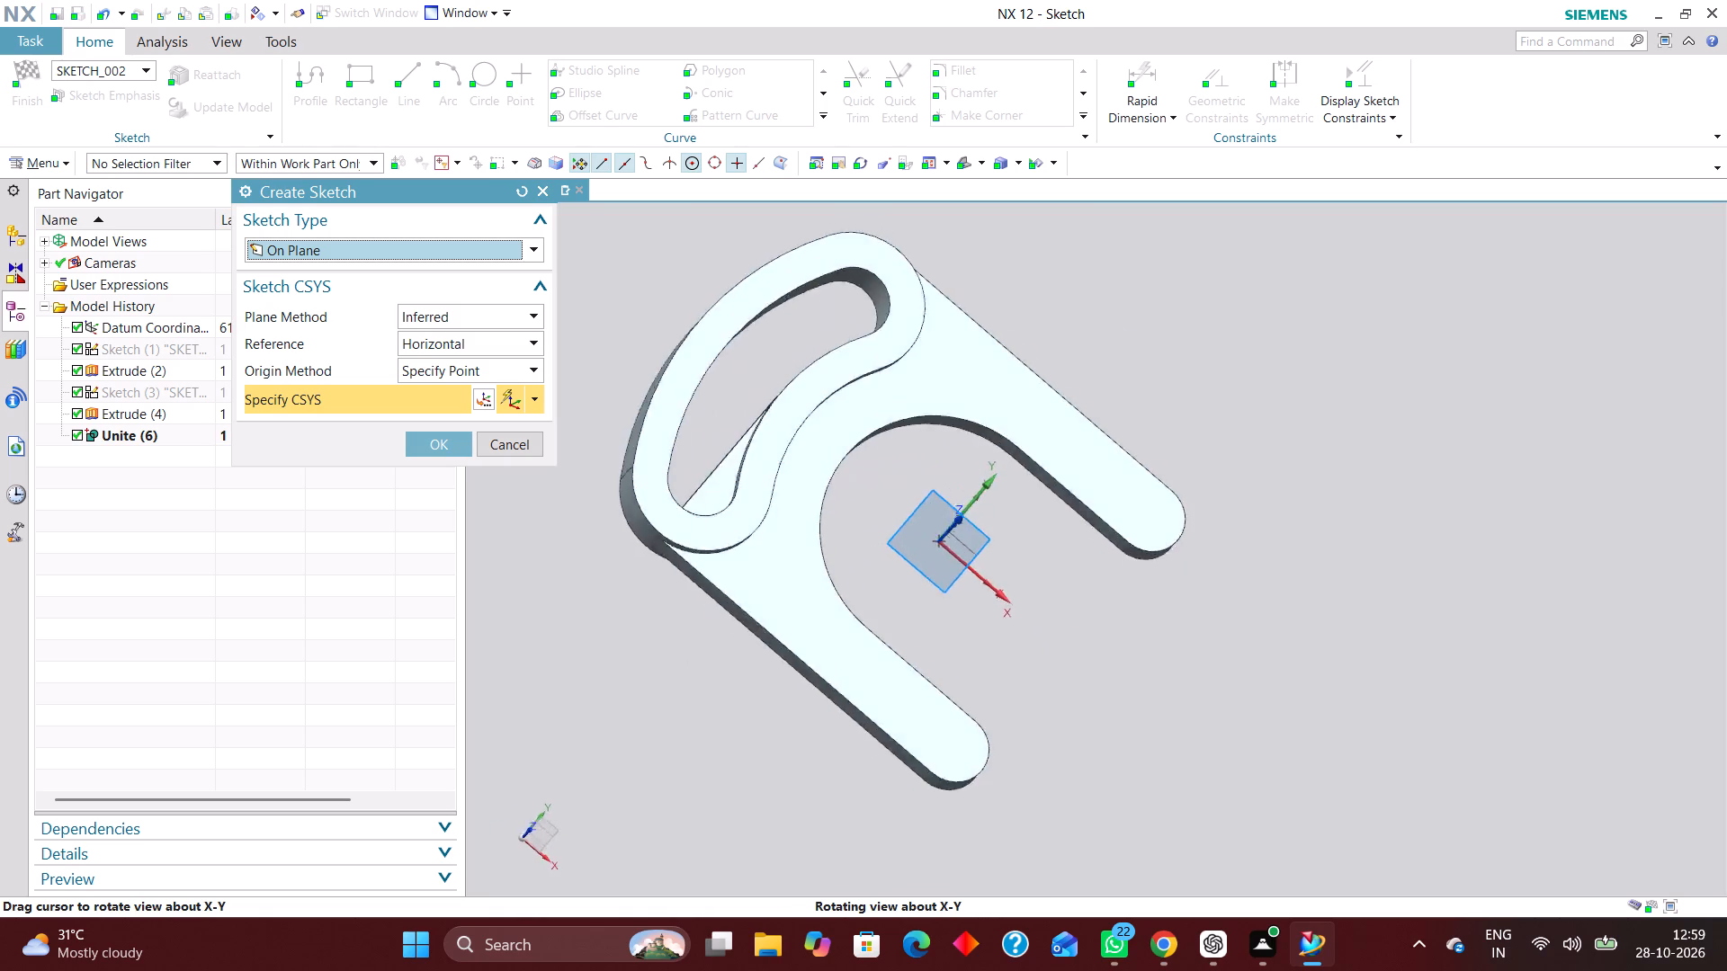
pyautogui.moveTo(1223, 484); pyautogui.dragTo(1197, 447, button='middle')
pyautogui.click(966, 544)
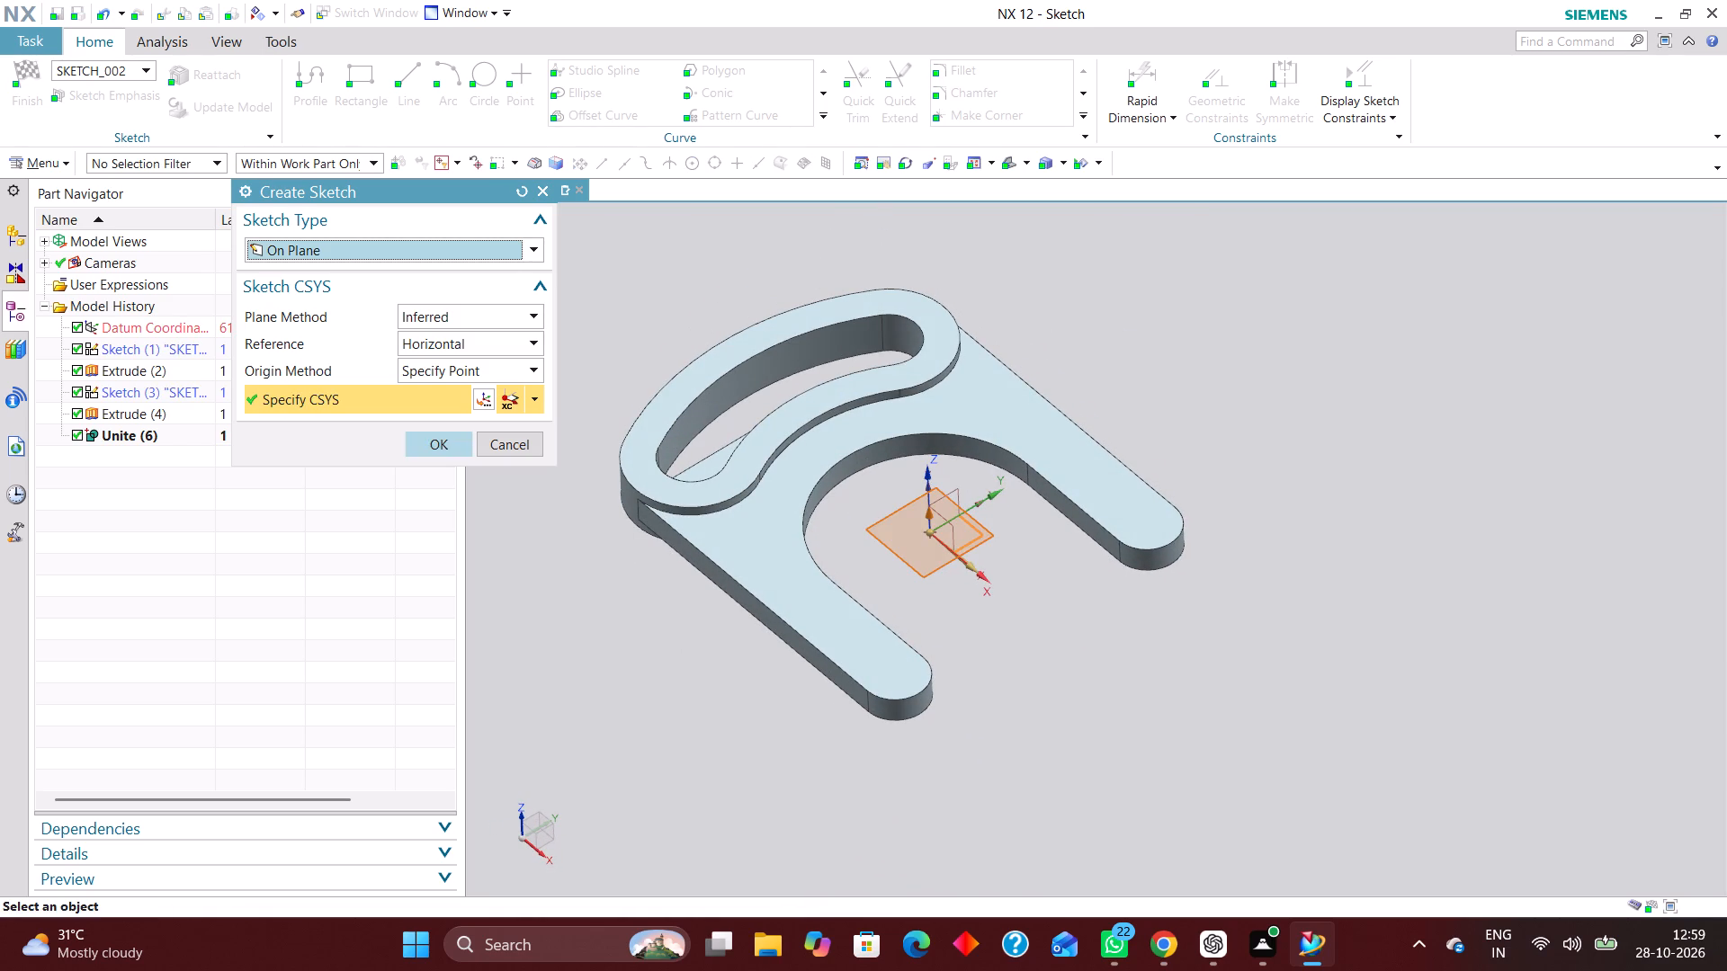
pyautogui.click(444, 438)
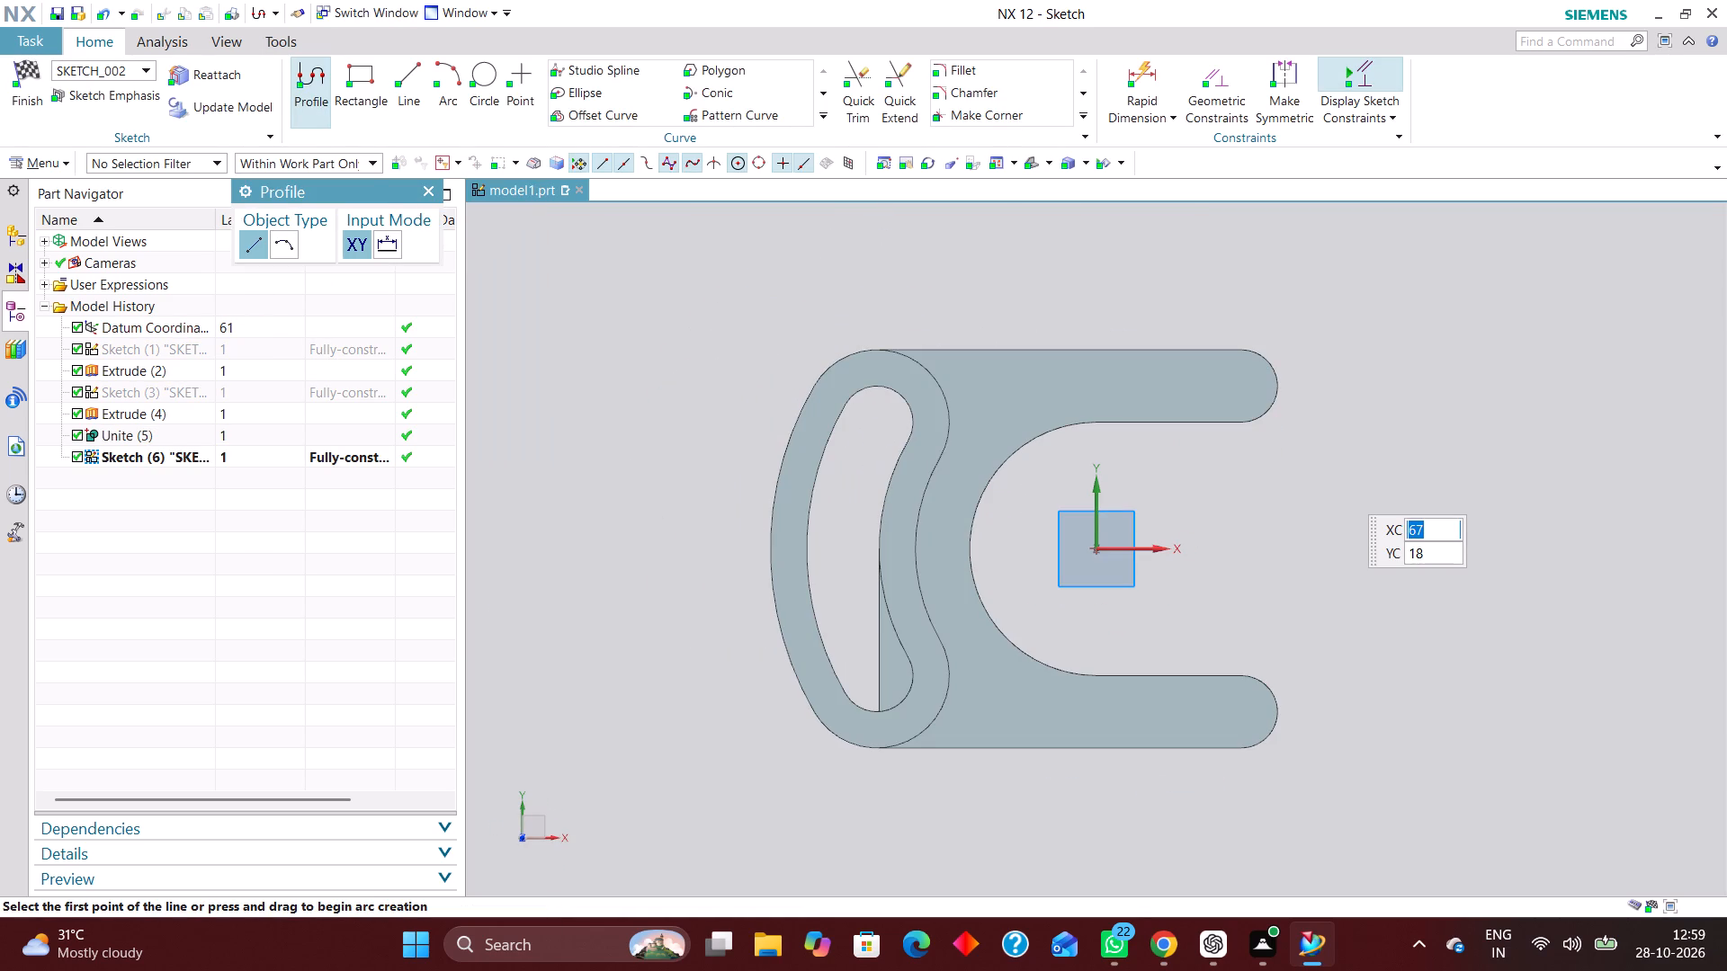
# Draw a 140 mm diameter circle centred on the sketch origin.
pyautogui.click(495, 74)
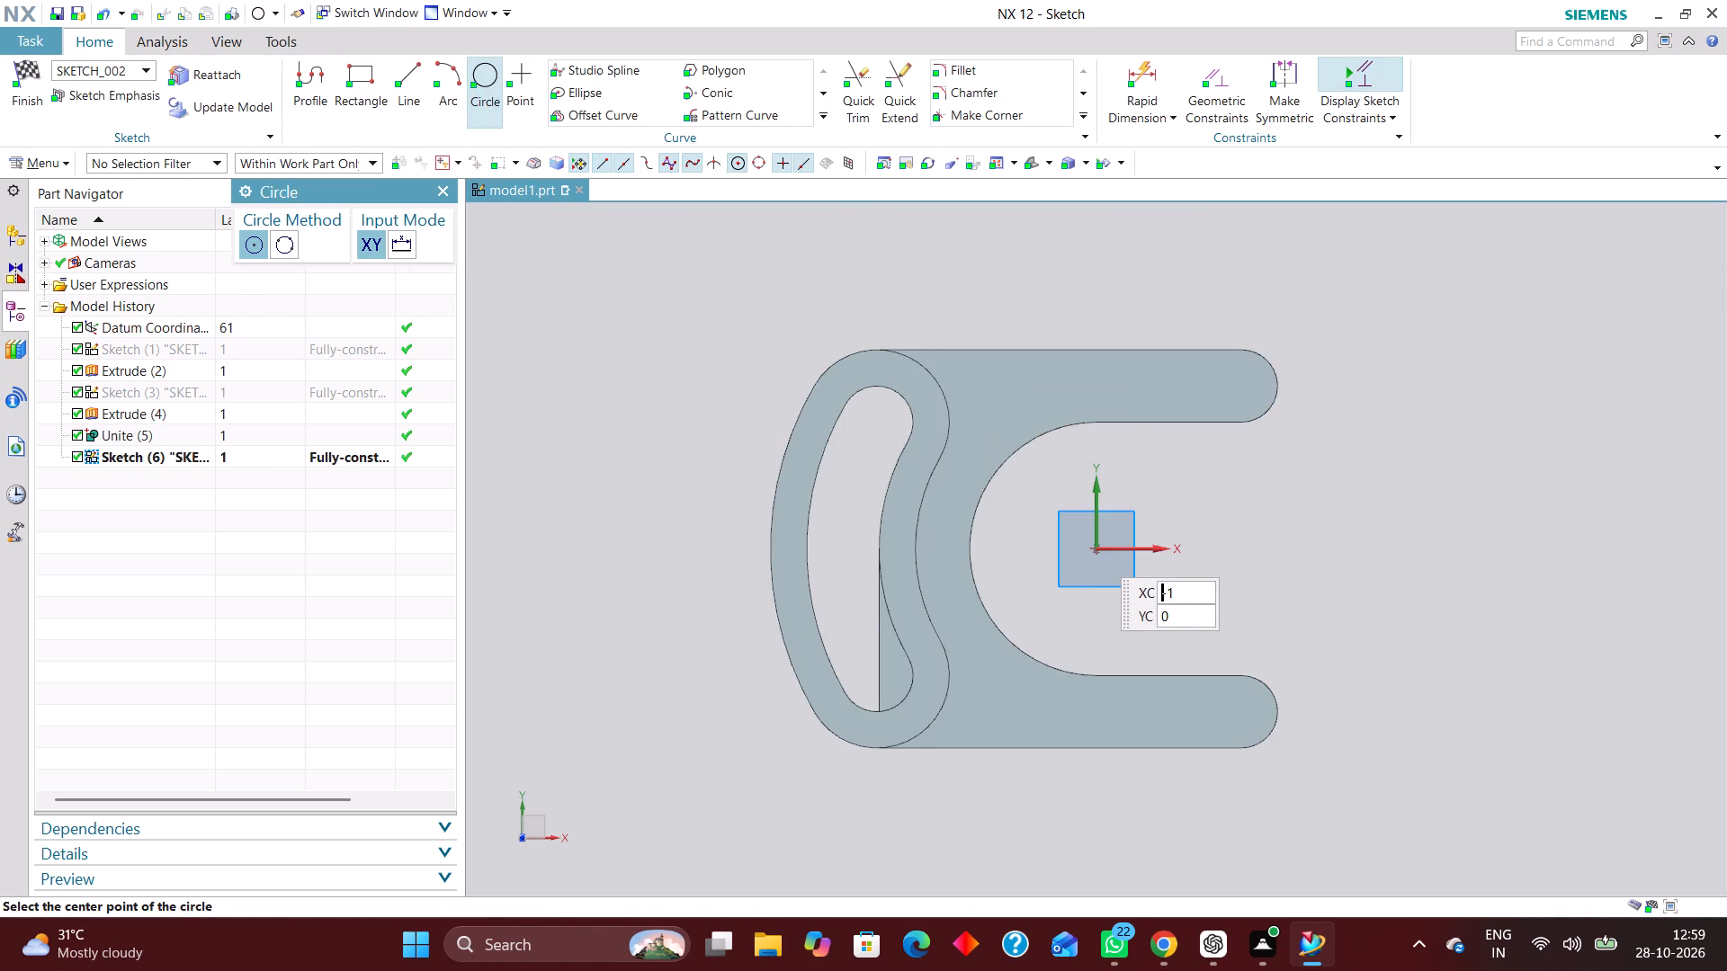
pyautogui.click(1091, 548)
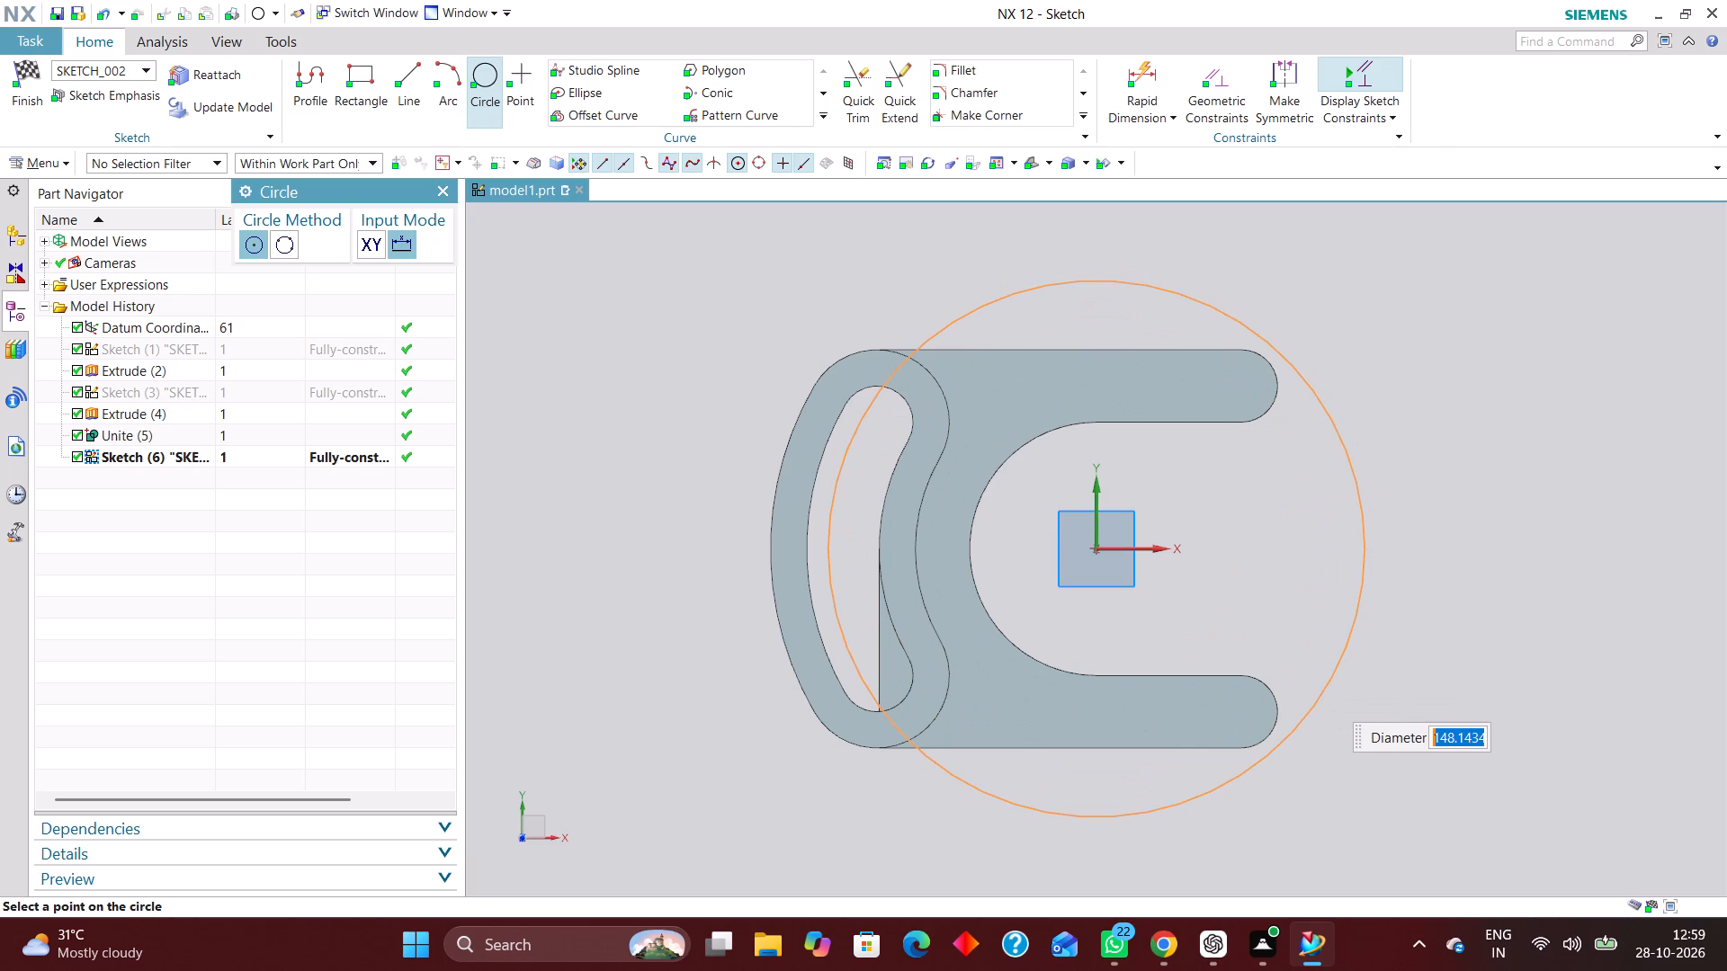
pyautogui.write('140')
pyautogui.press('Return')
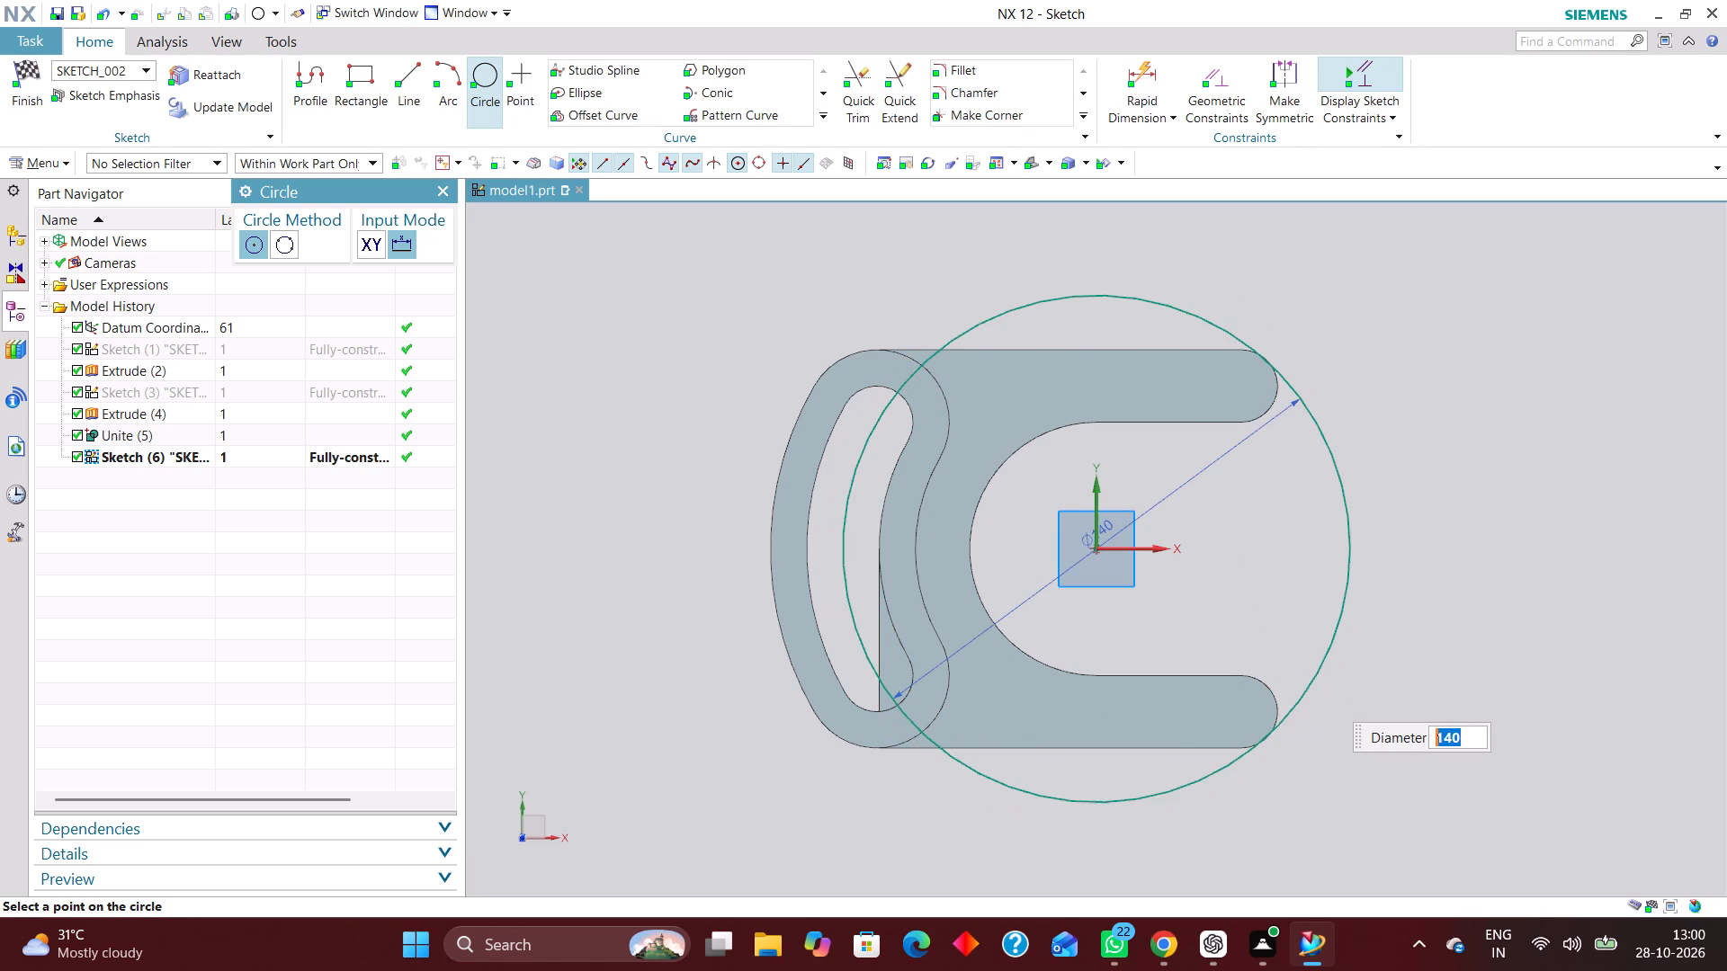
pyautogui.click(447, 191)
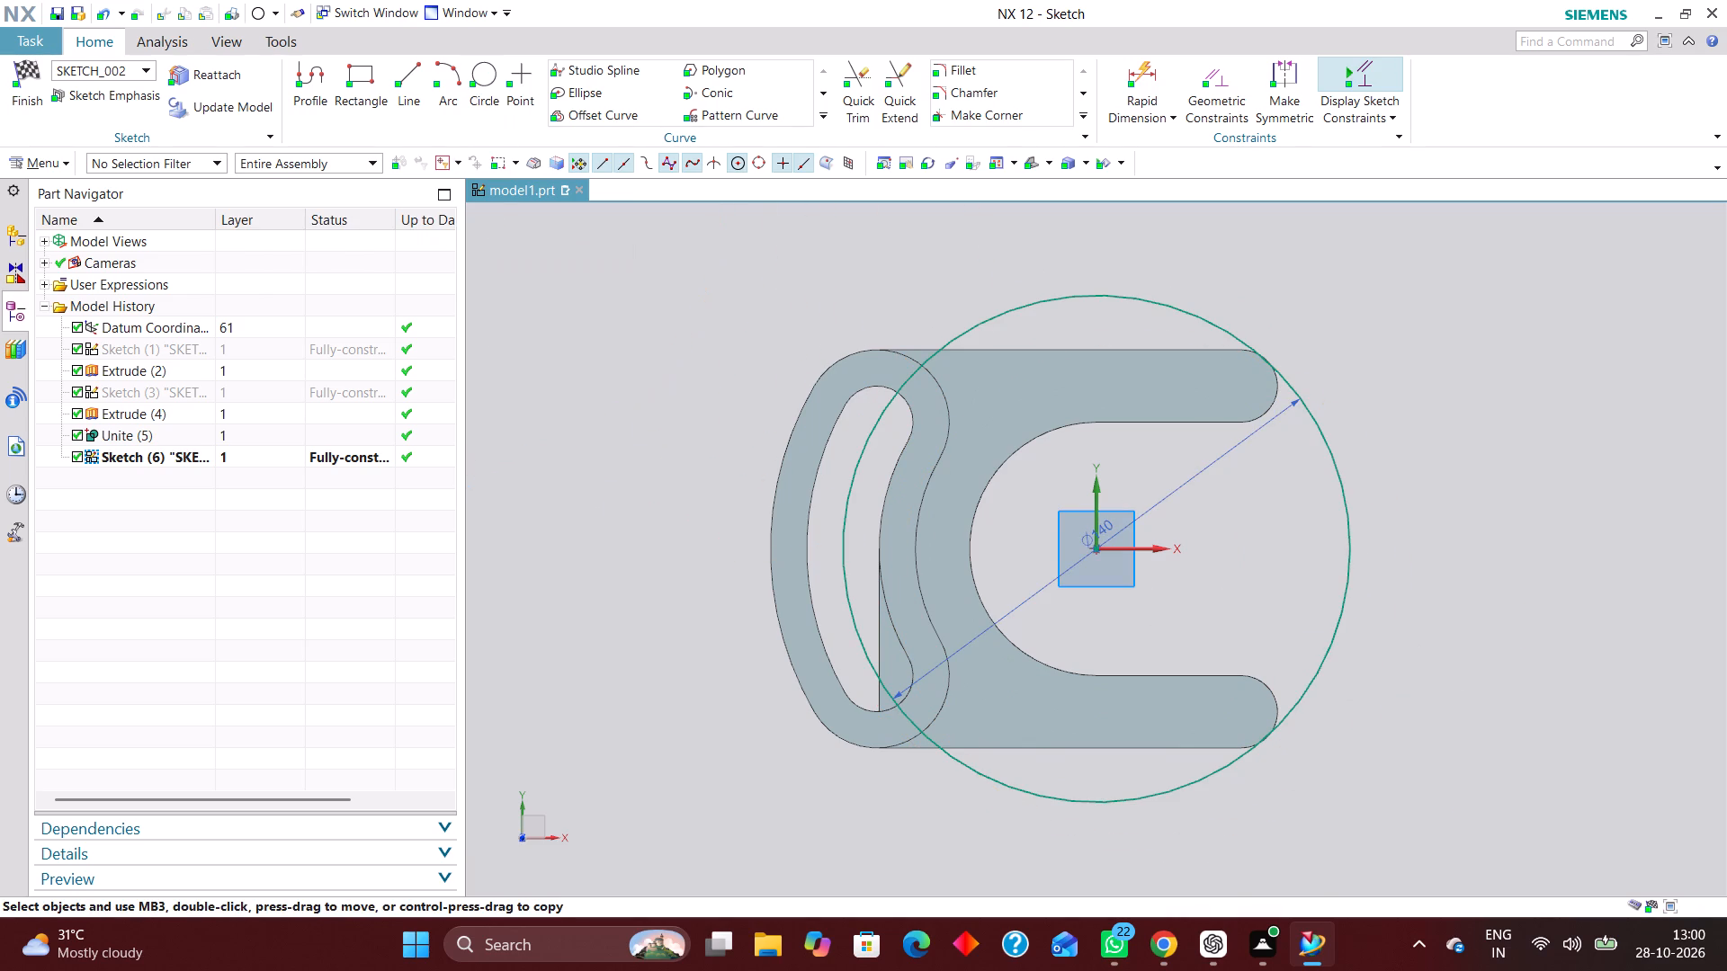
# Draw two small freehand circles beside the curved slot boss, one about 15 mm in diameter near its upper end, another near its lower end.
pyautogui.click(485, 71)
pyautogui.click(715, 289)
pyautogui.click(730, 310)
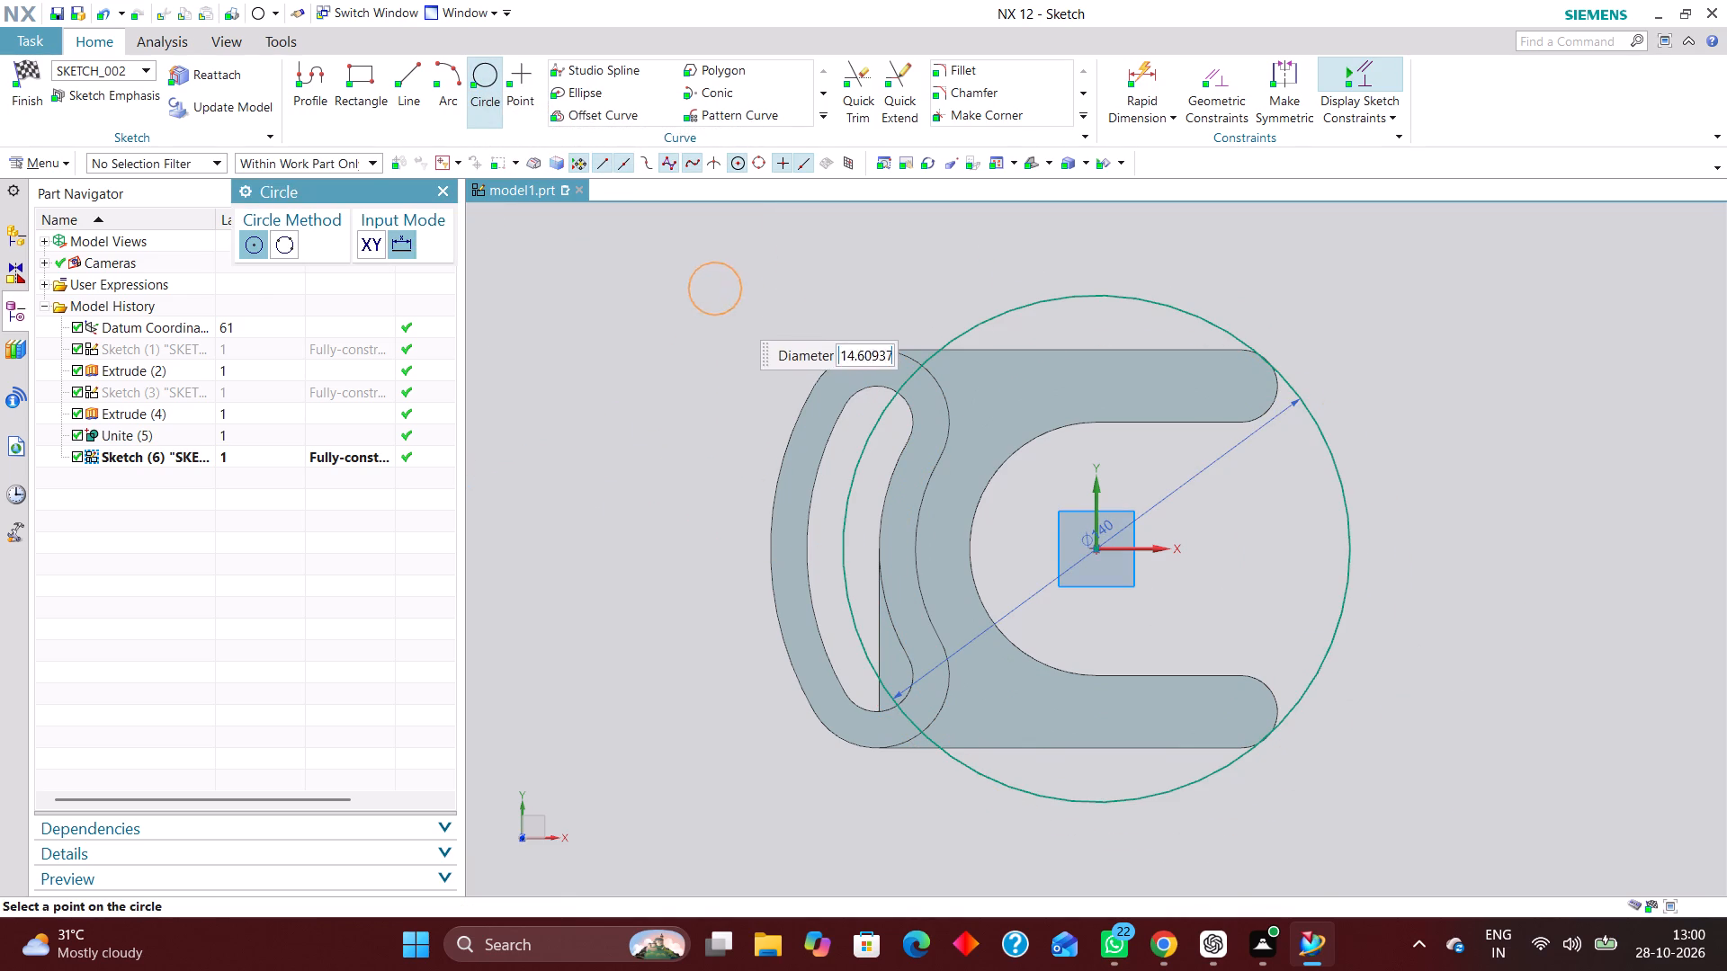
pyautogui.click(722, 746)
pyautogui.moveTo(747, 775); pyautogui.dragTo(740, 765)
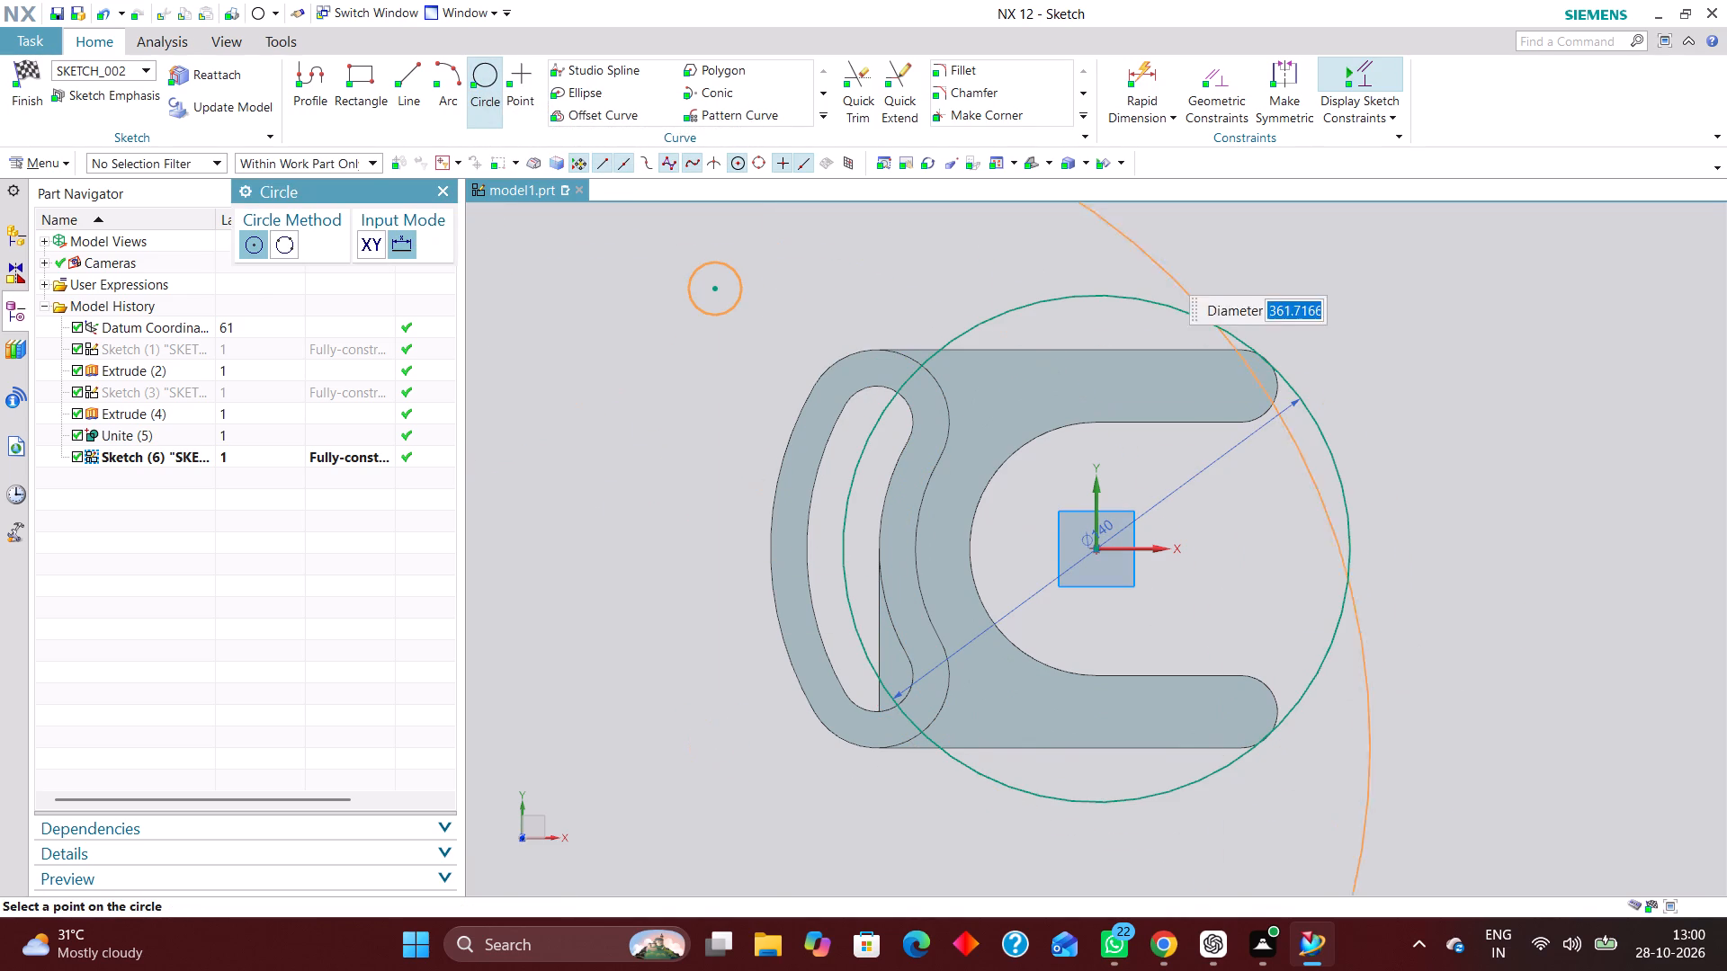
pyautogui.click(706, 707)
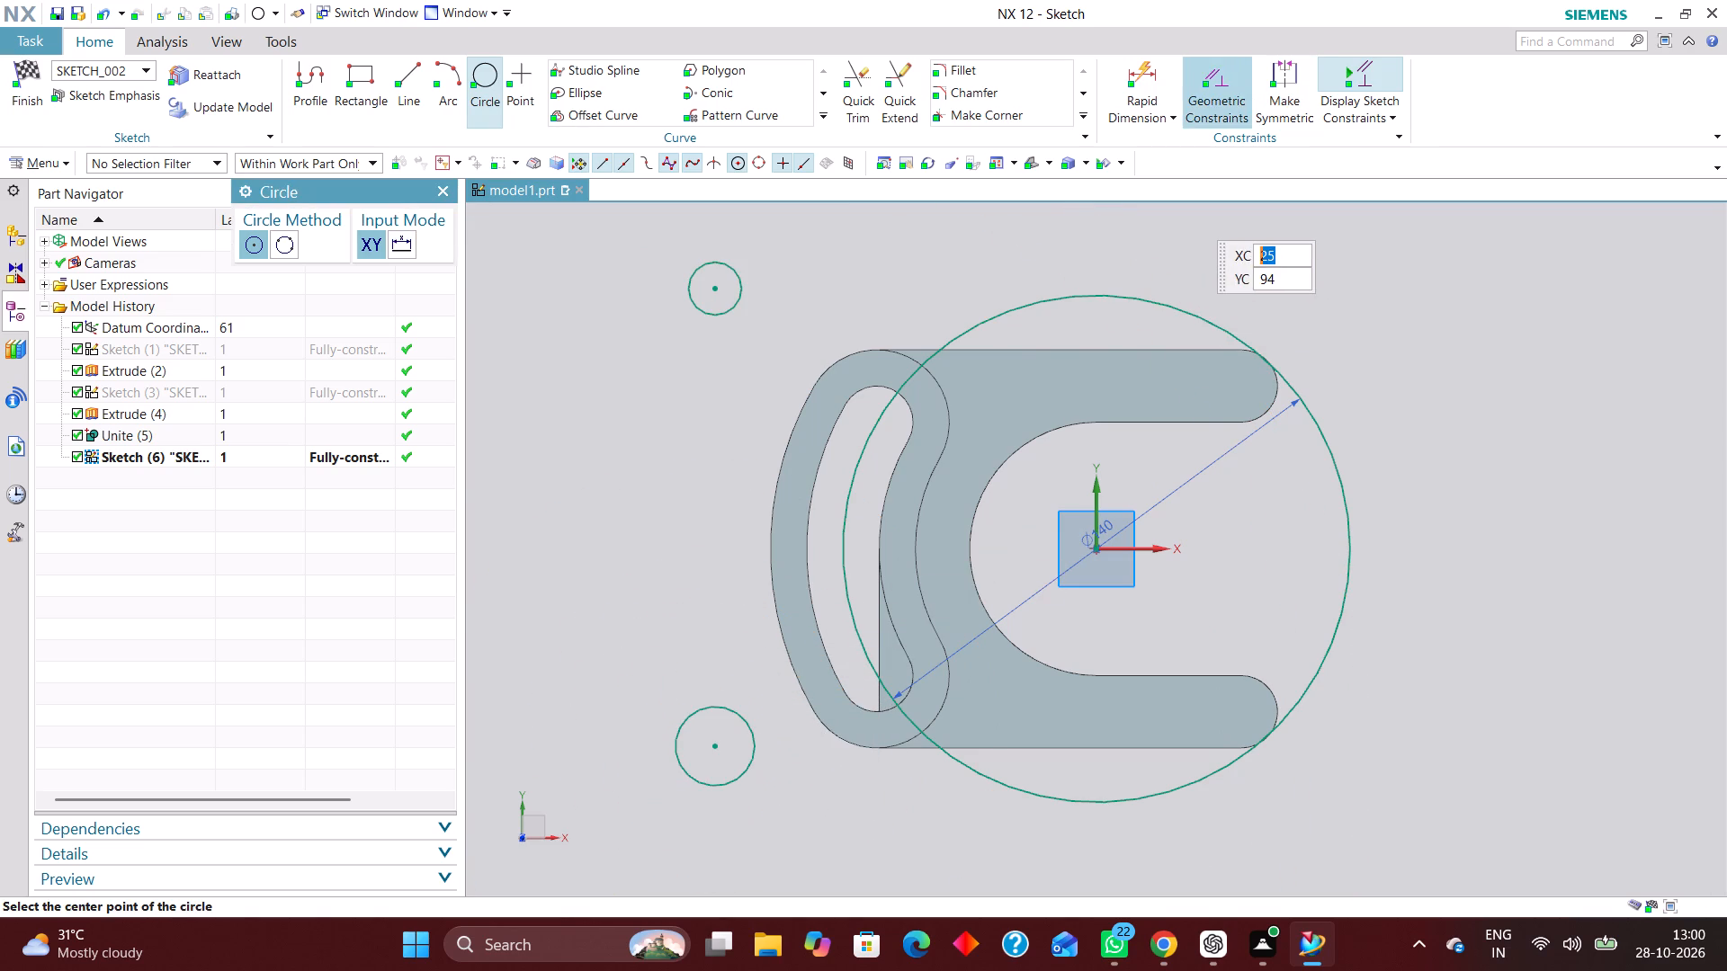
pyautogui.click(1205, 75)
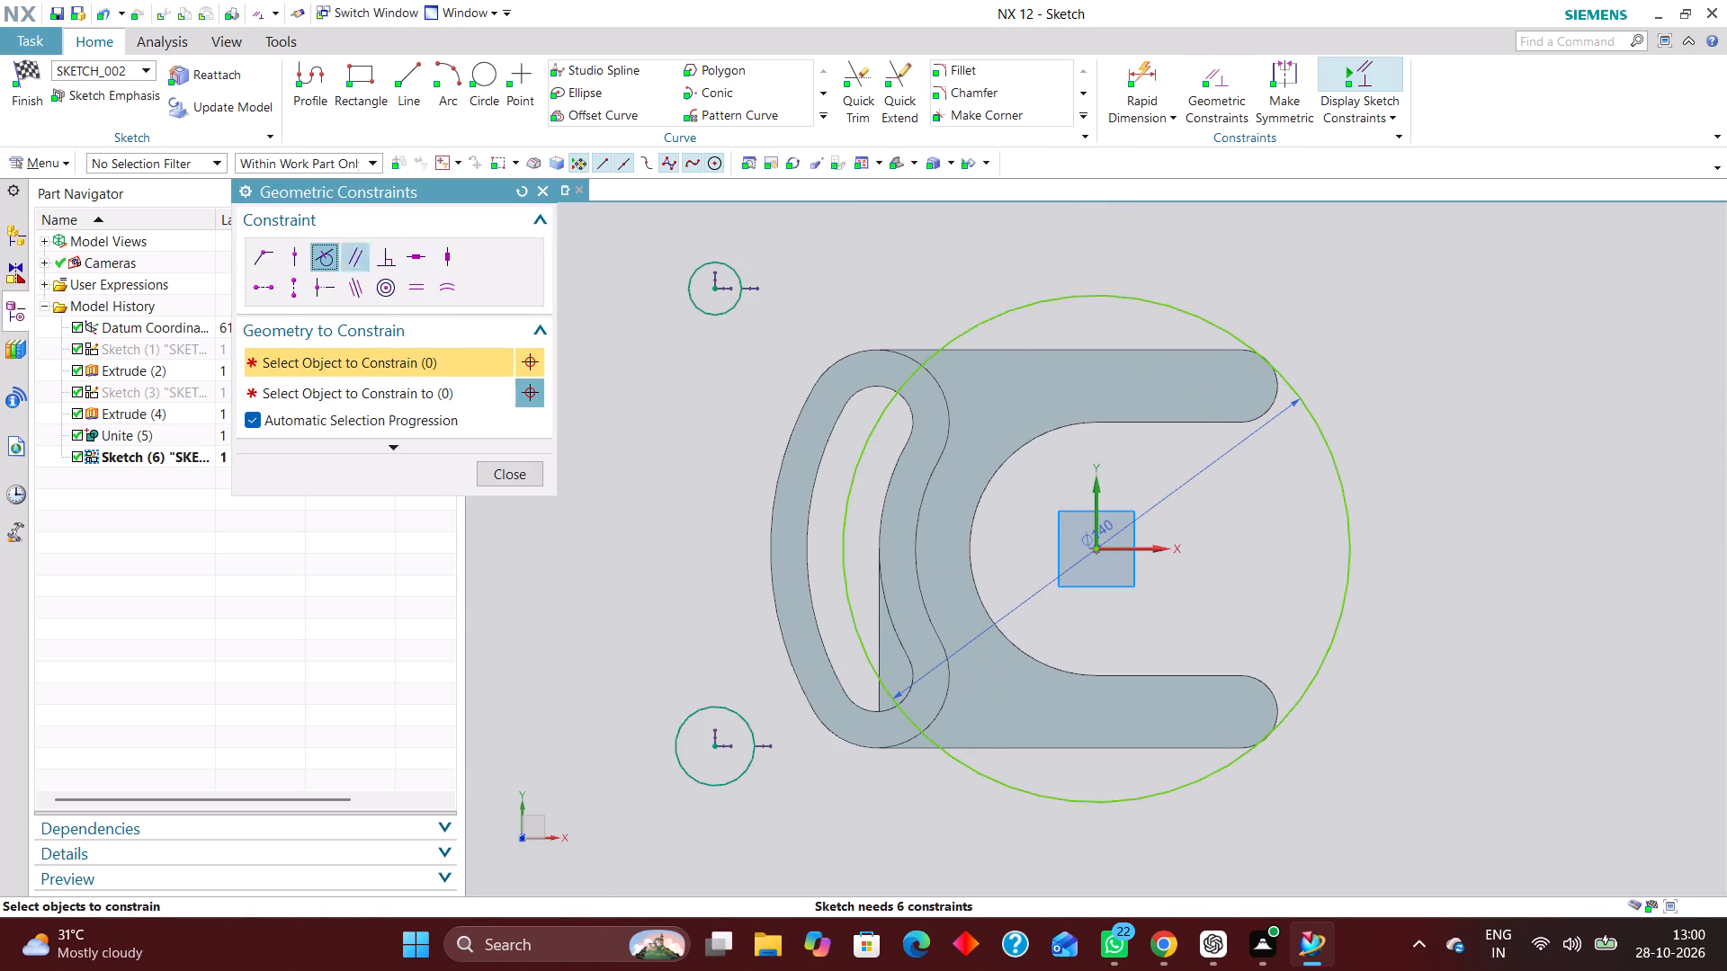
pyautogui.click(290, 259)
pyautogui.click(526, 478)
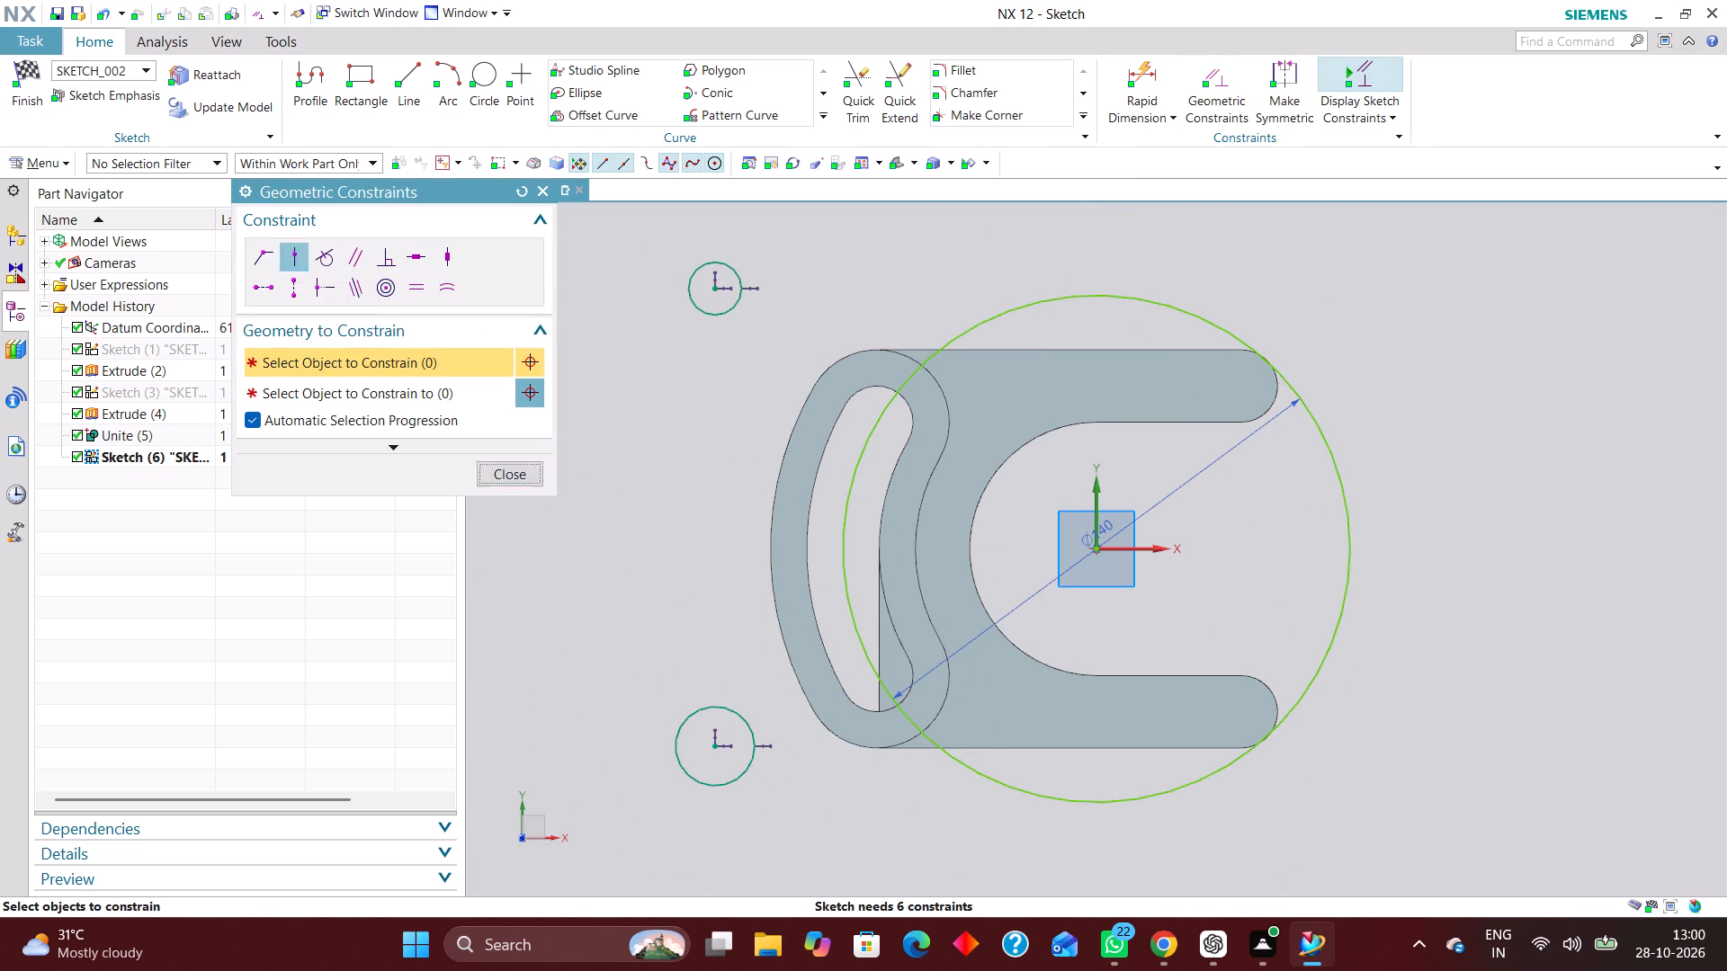
# Draw two lines from the origin past the slot's upper and lower ends, the lower one about 107 mm long at about 223°.
pyautogui.click(400, 61)
pyautogui.click(1103, 551)
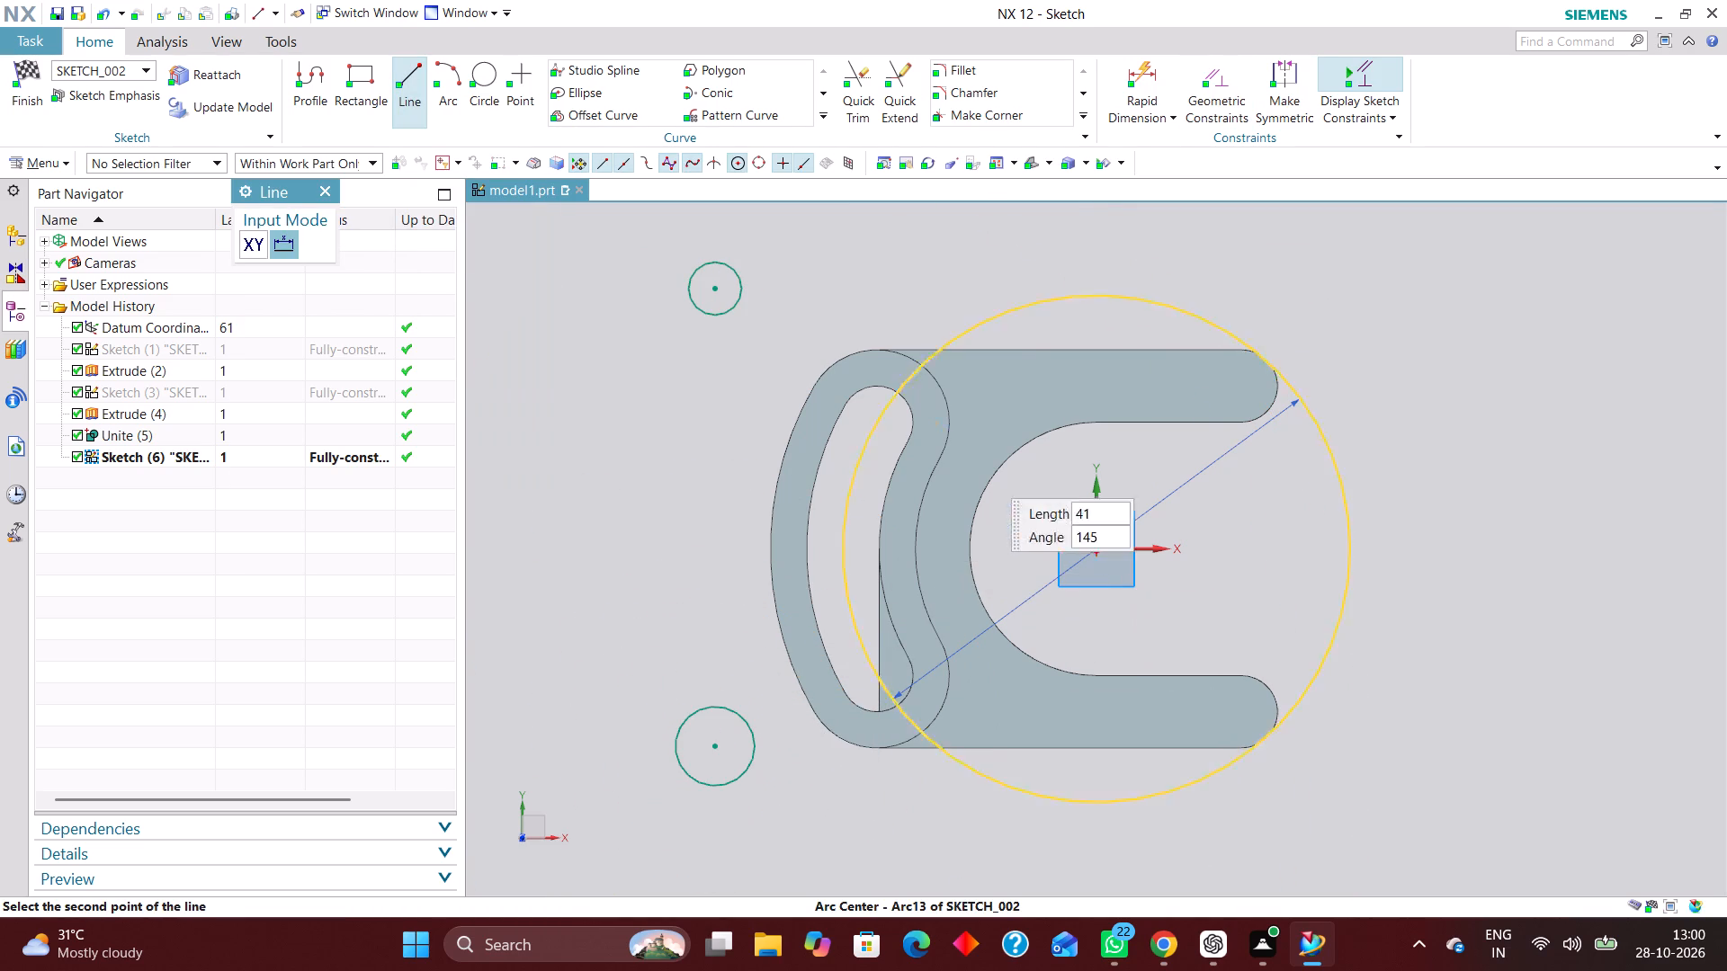
pyautogui.click(837, 275)
pyautogui.click(1095, 548)
pyautogui.click(811, 809)
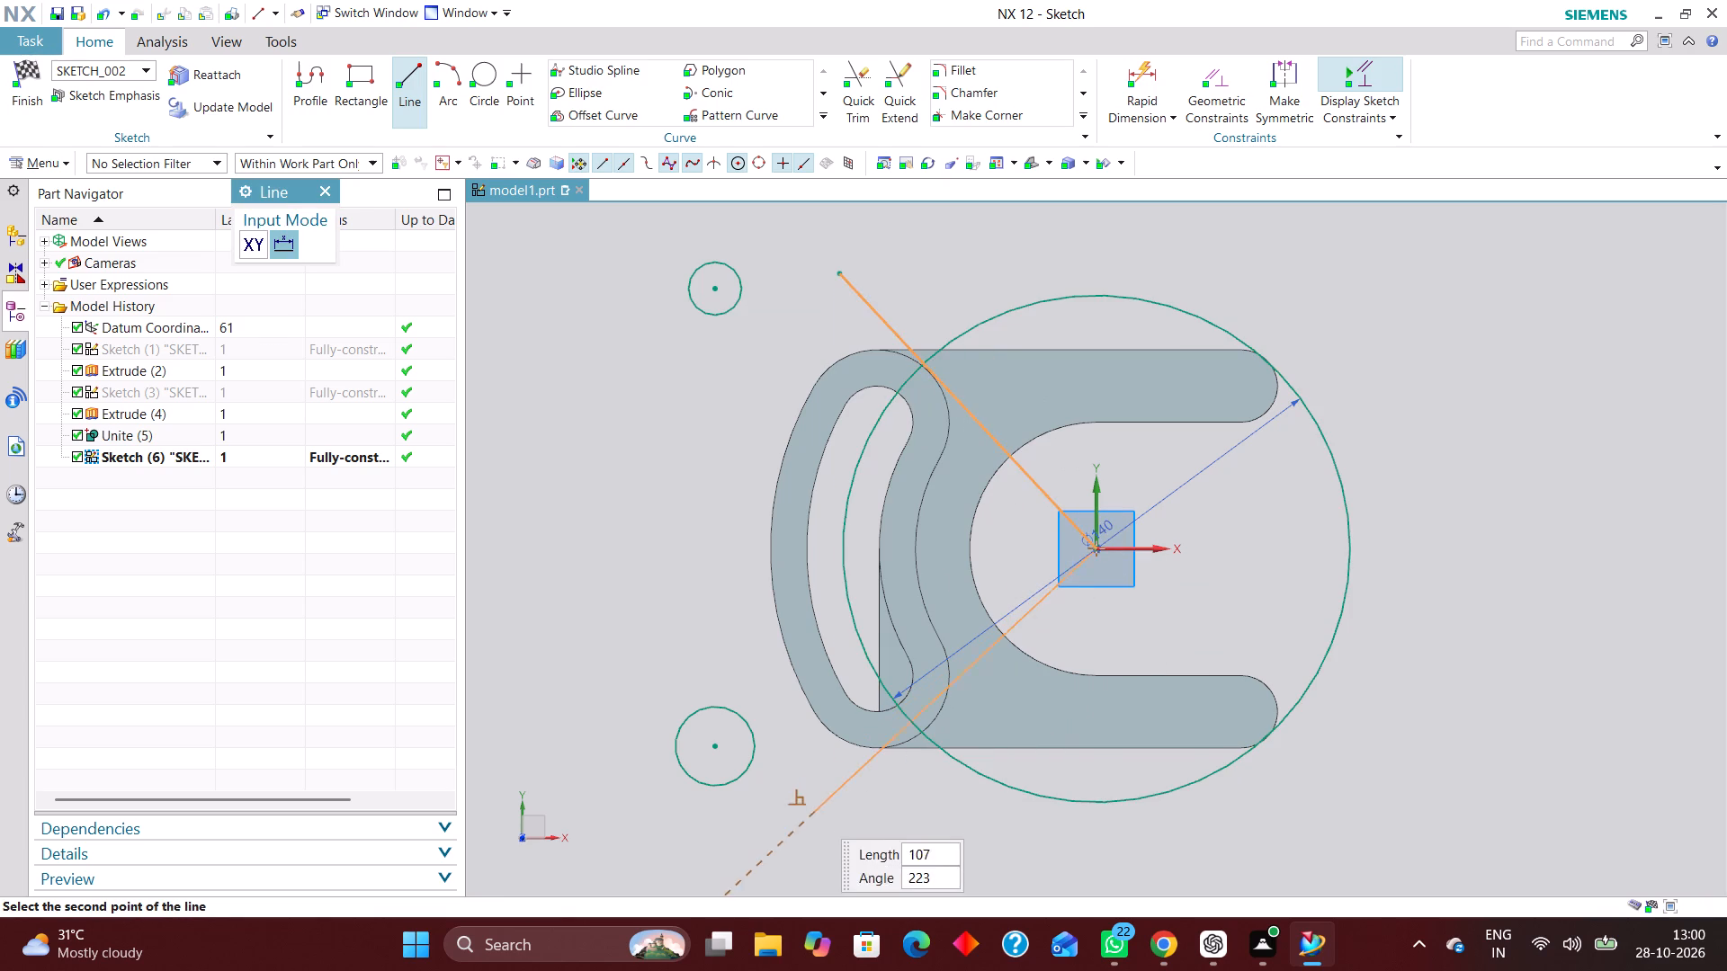
# Add an angular dimension of 30° between the upper line and the X axis.
pyautogui.click(1133, 58)
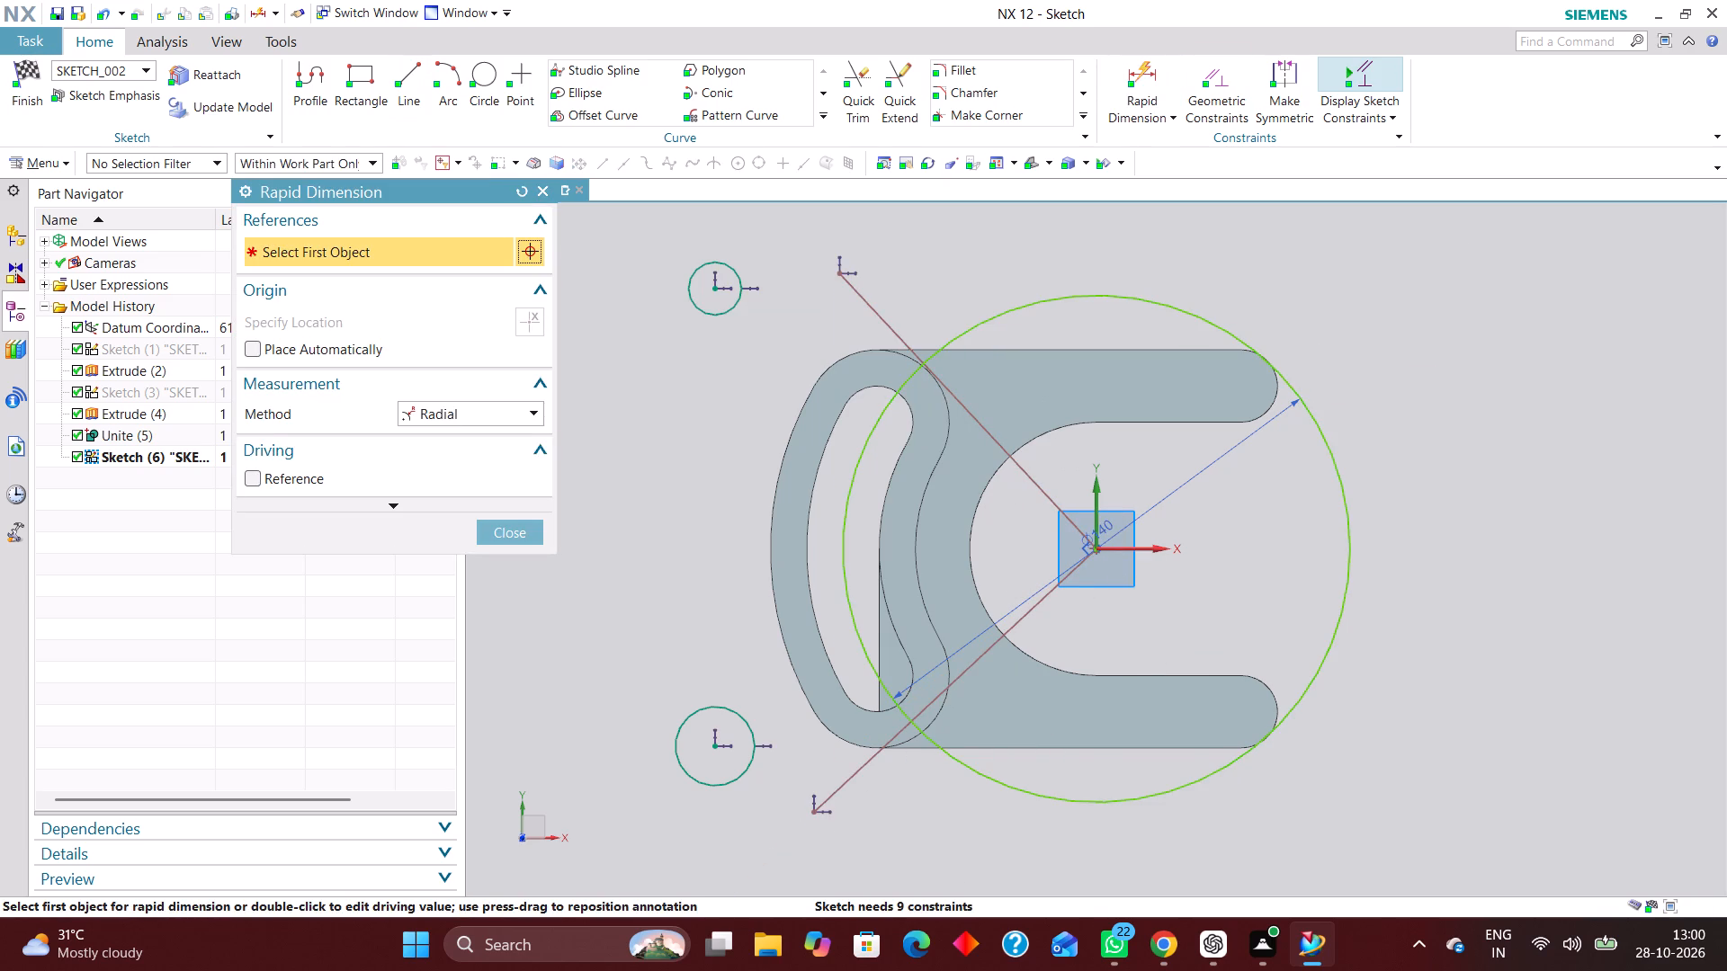
pyautogui.click(494, 417)
pyautogui.click(481, 548)
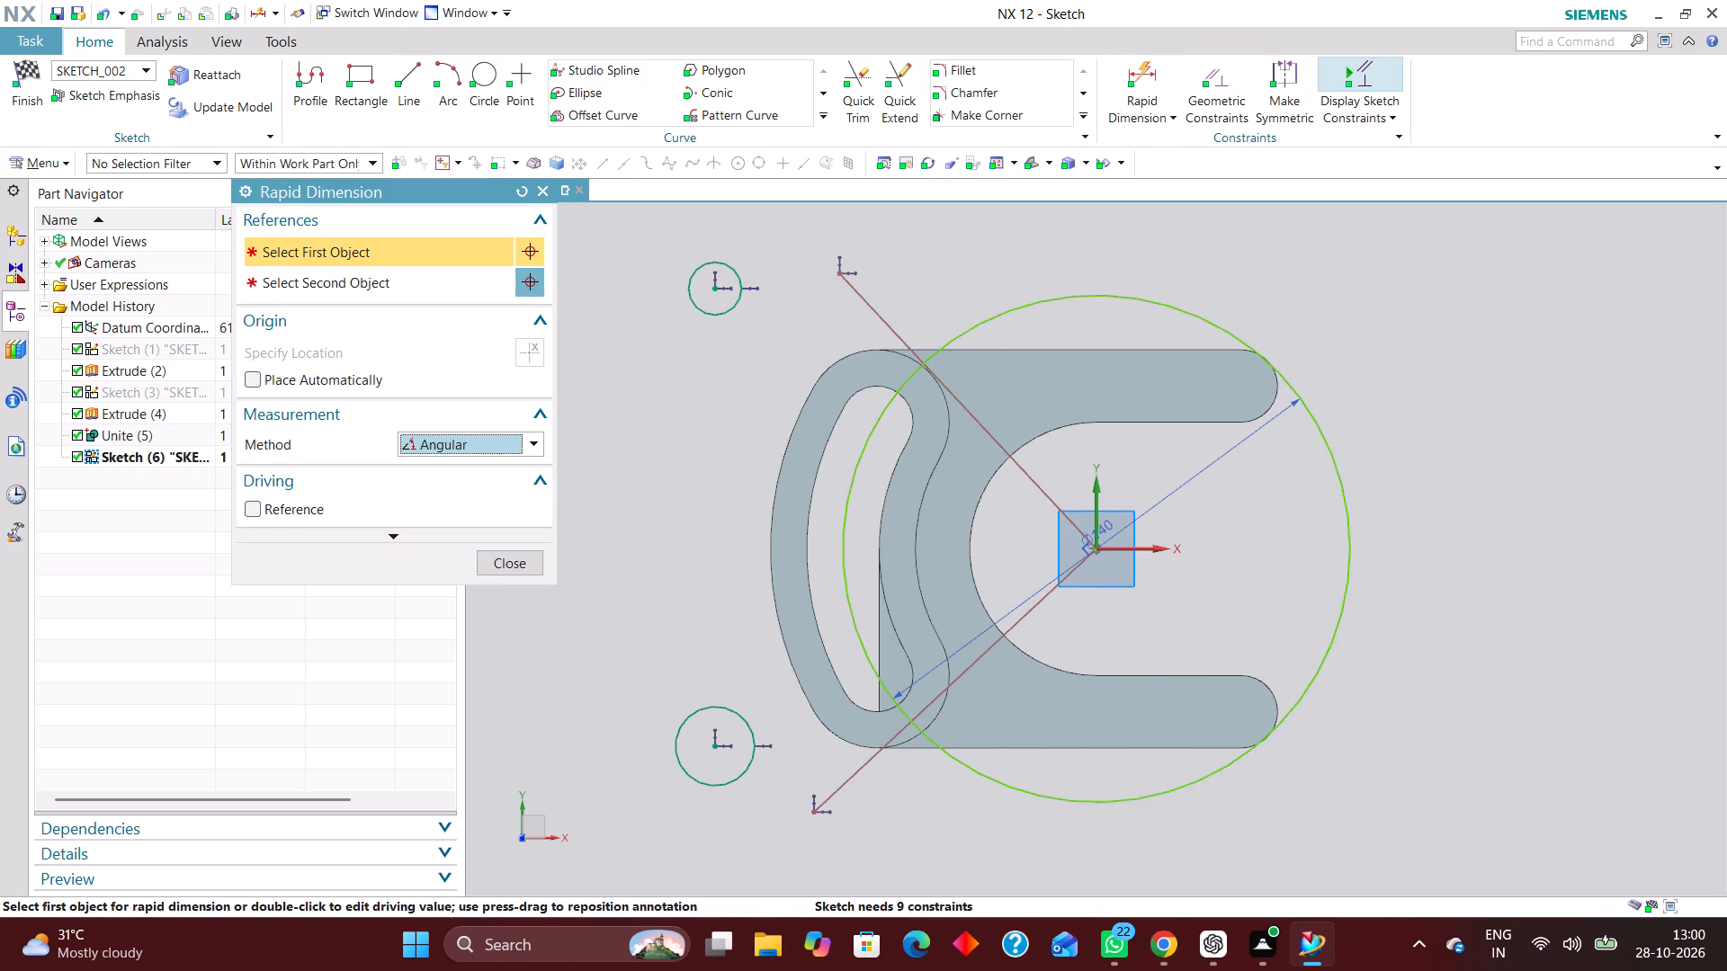
pyautogui.click(867, 310)
pyautogui.click(1139, 548)
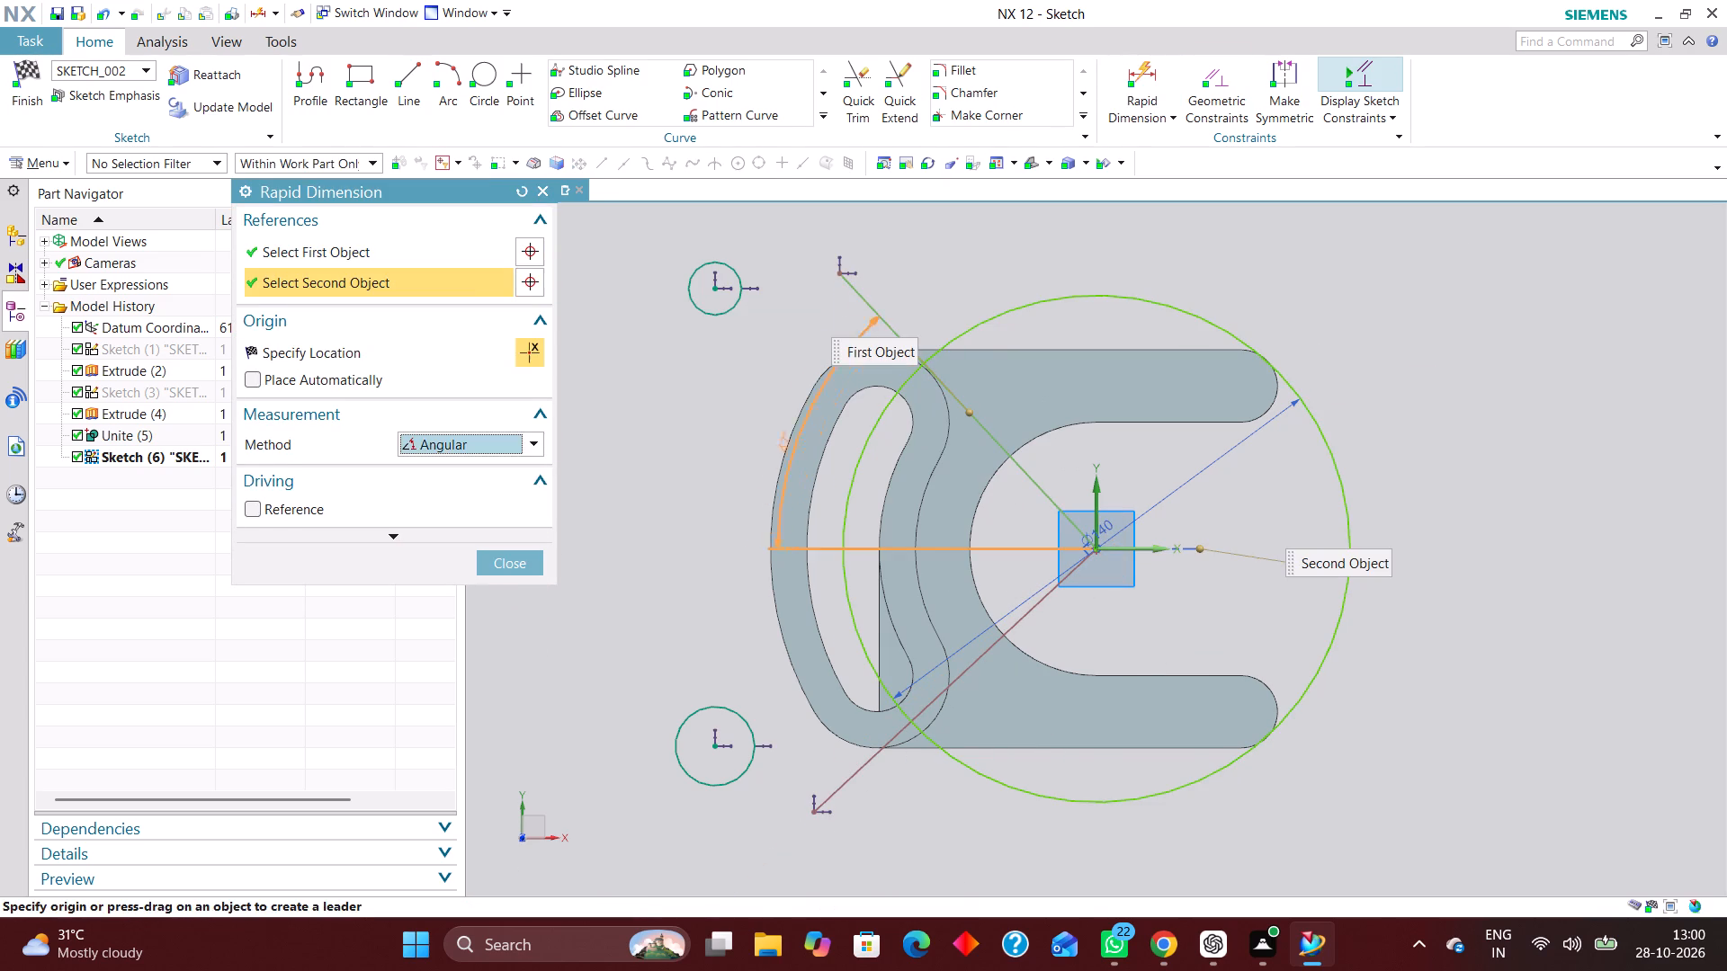
pyautogui.click(700, 411)
pyautogui.write('30')
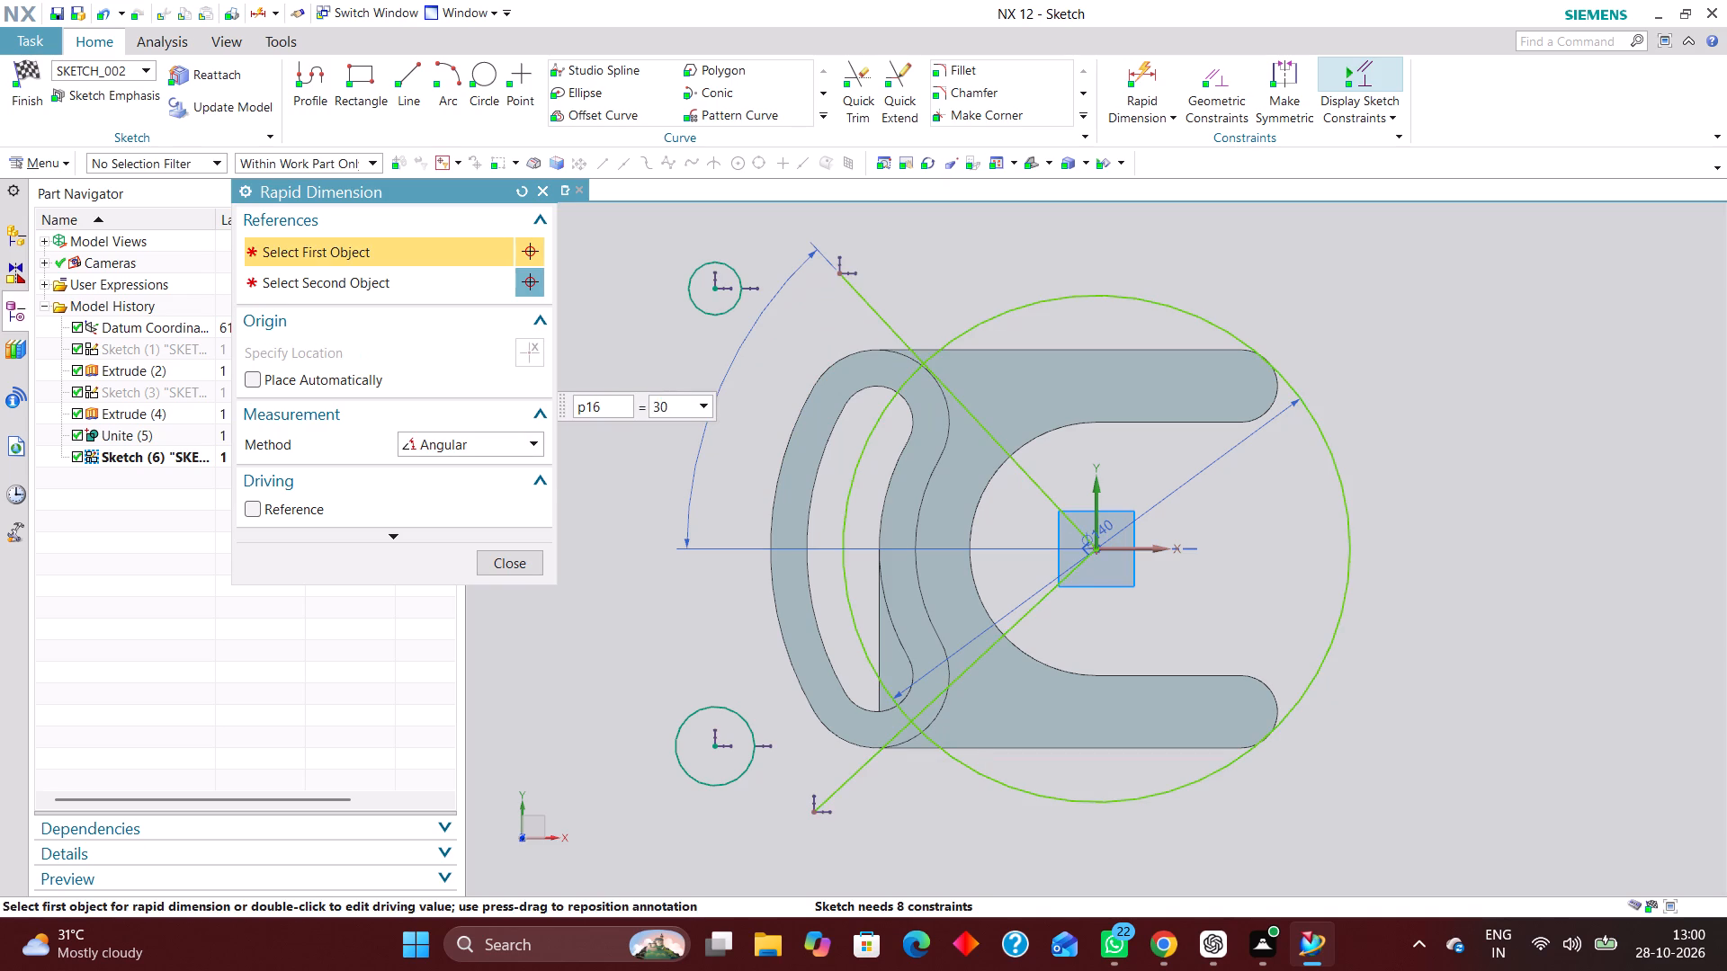
pyautogui.press('Return')
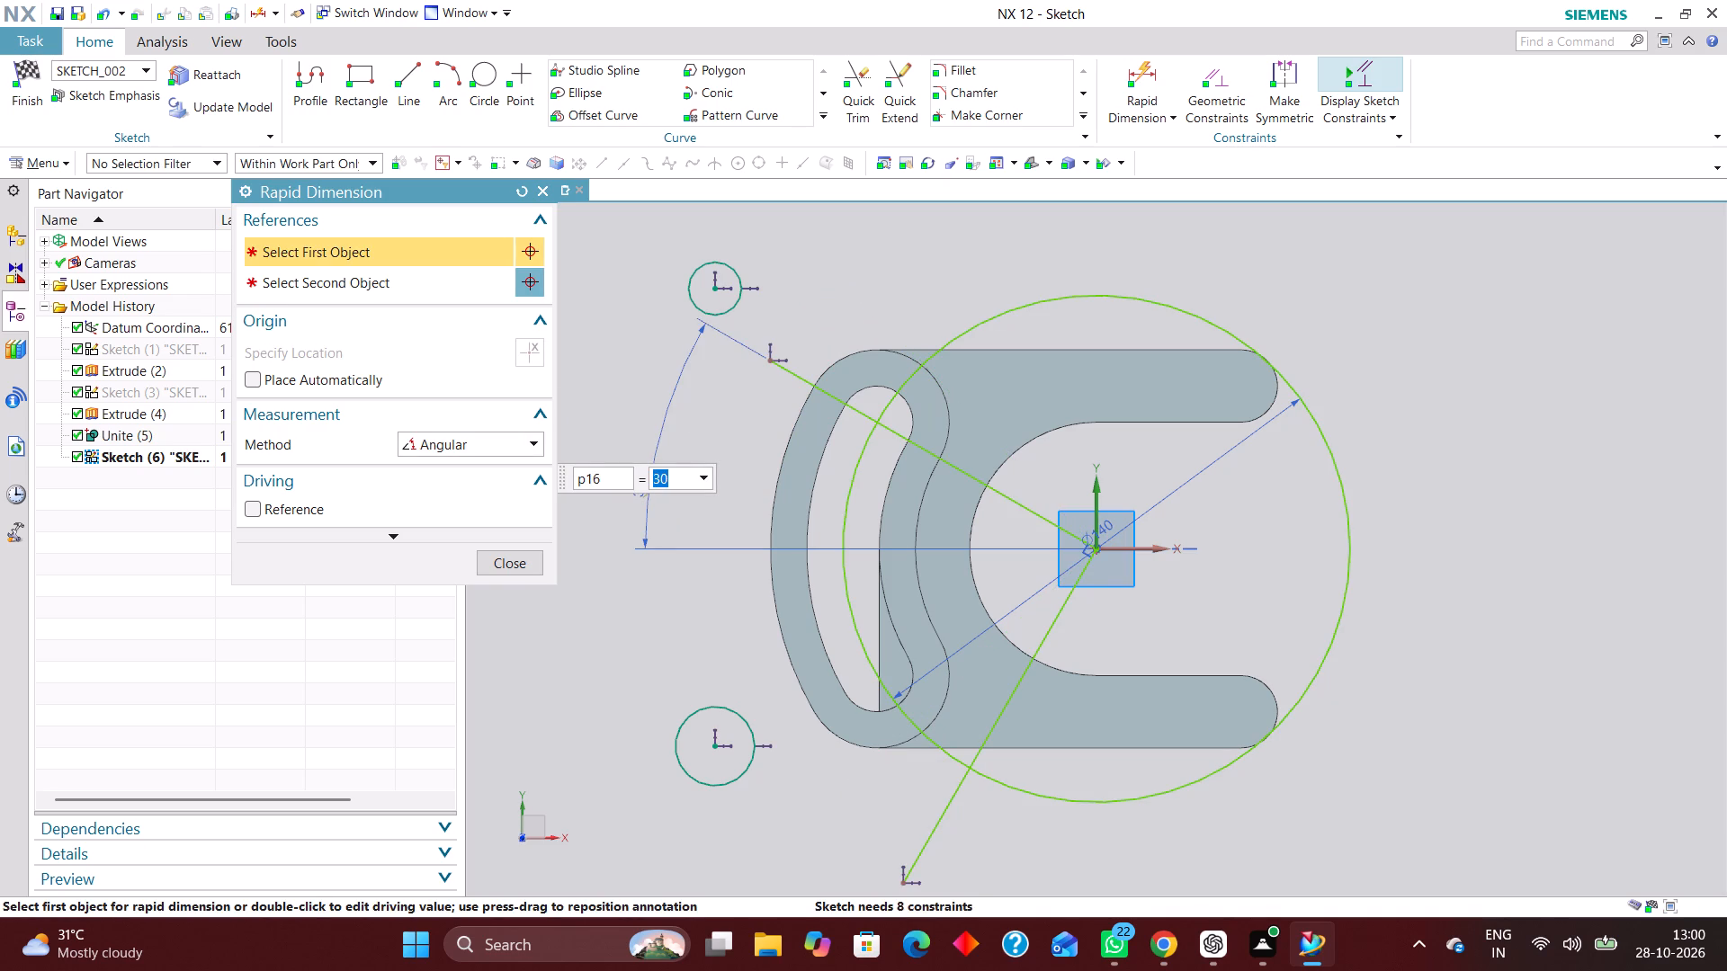
# Add an angular dimension between the lower line and the X axis, placing it outside the slot boss.
pyautogui.click(938, 828)
pyautogui.click(1135, 544)
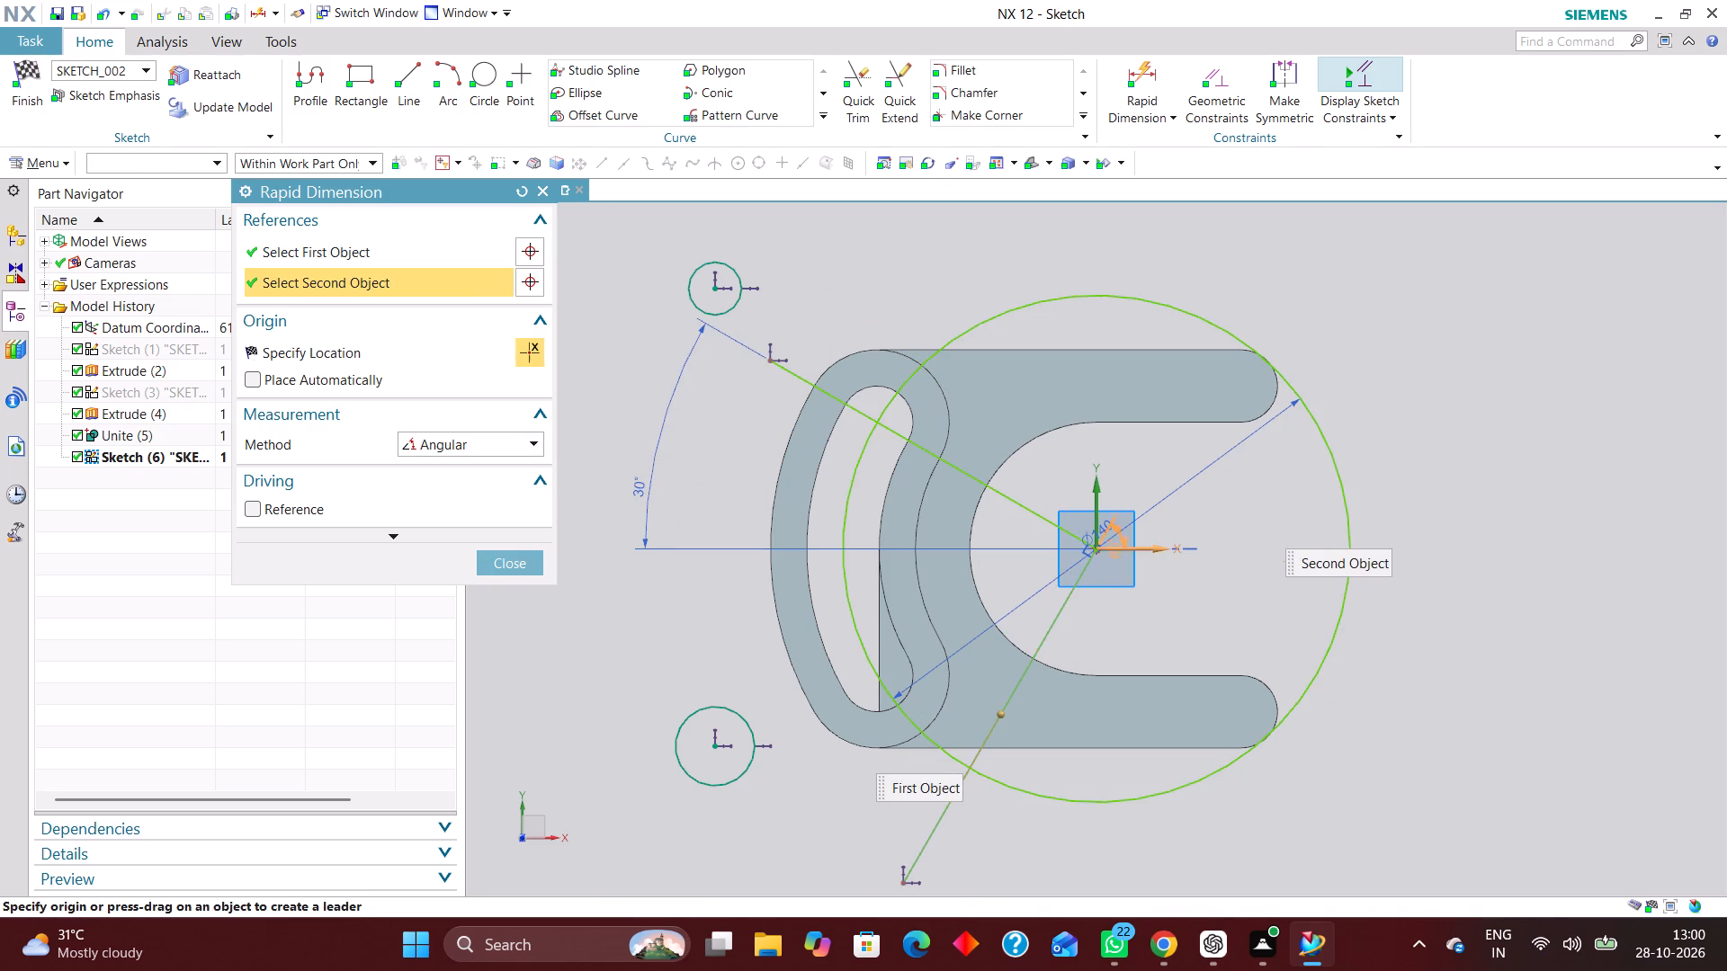
pyautogui.click(618, 664)
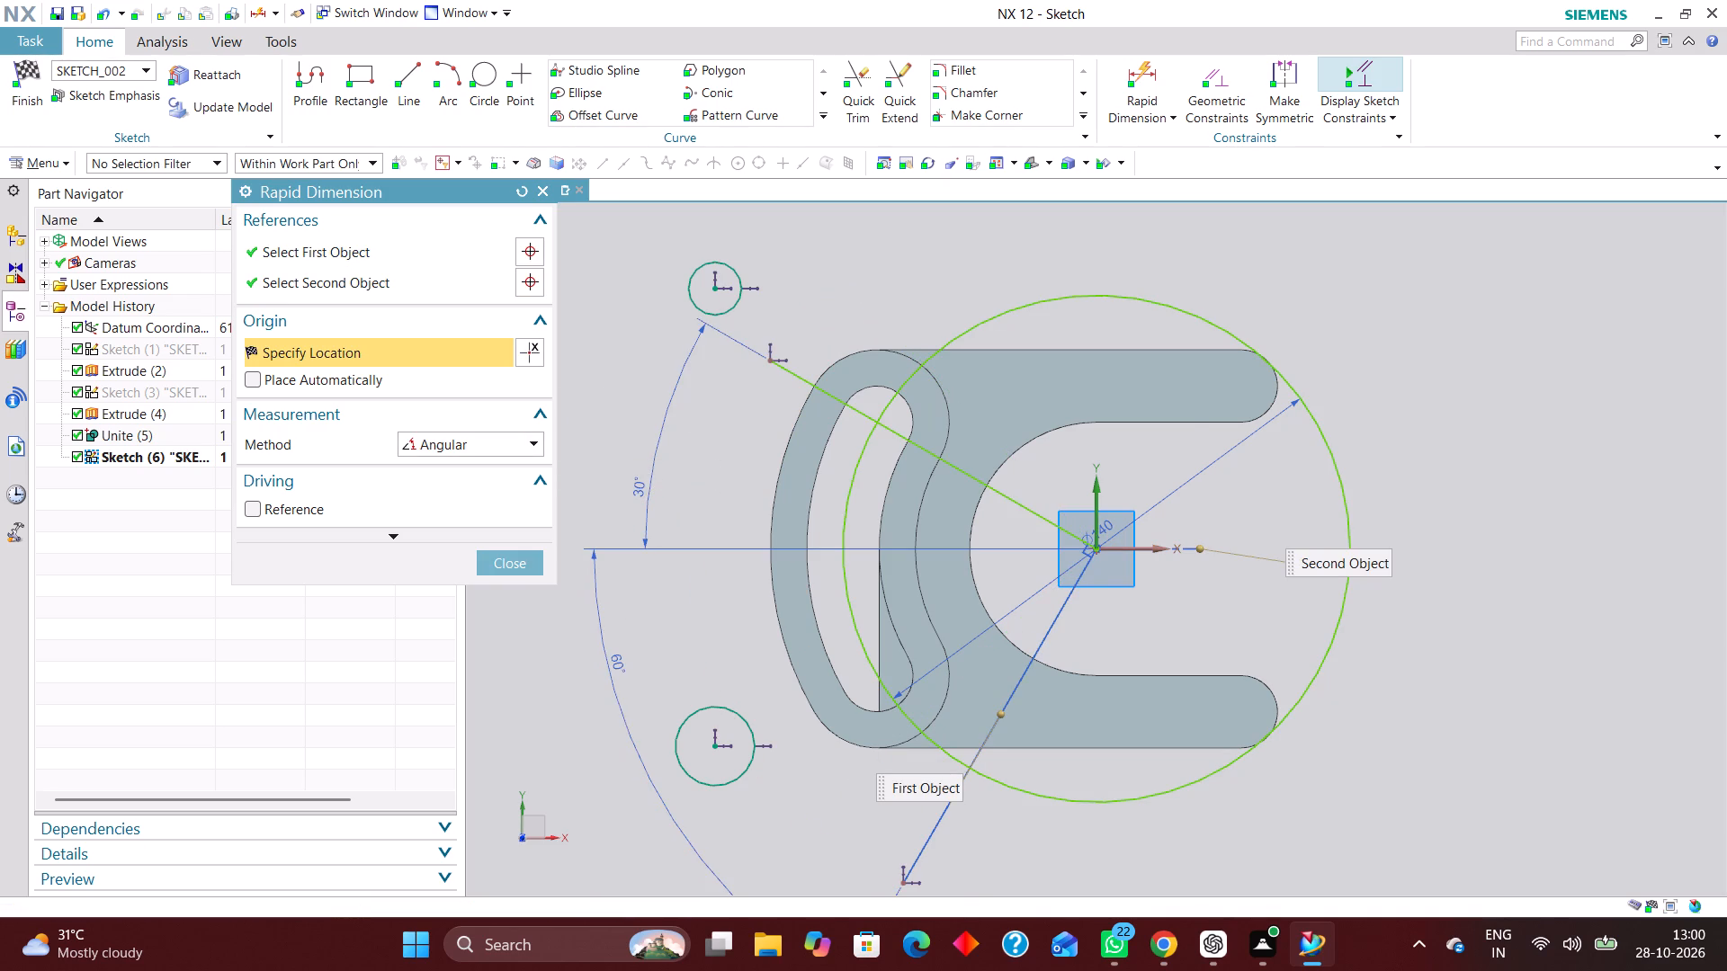
pyautogui.click(863, 517)
pyautogui.scroll(-2, 794, 493)
pyautogui.scroll(1, 722, 619)
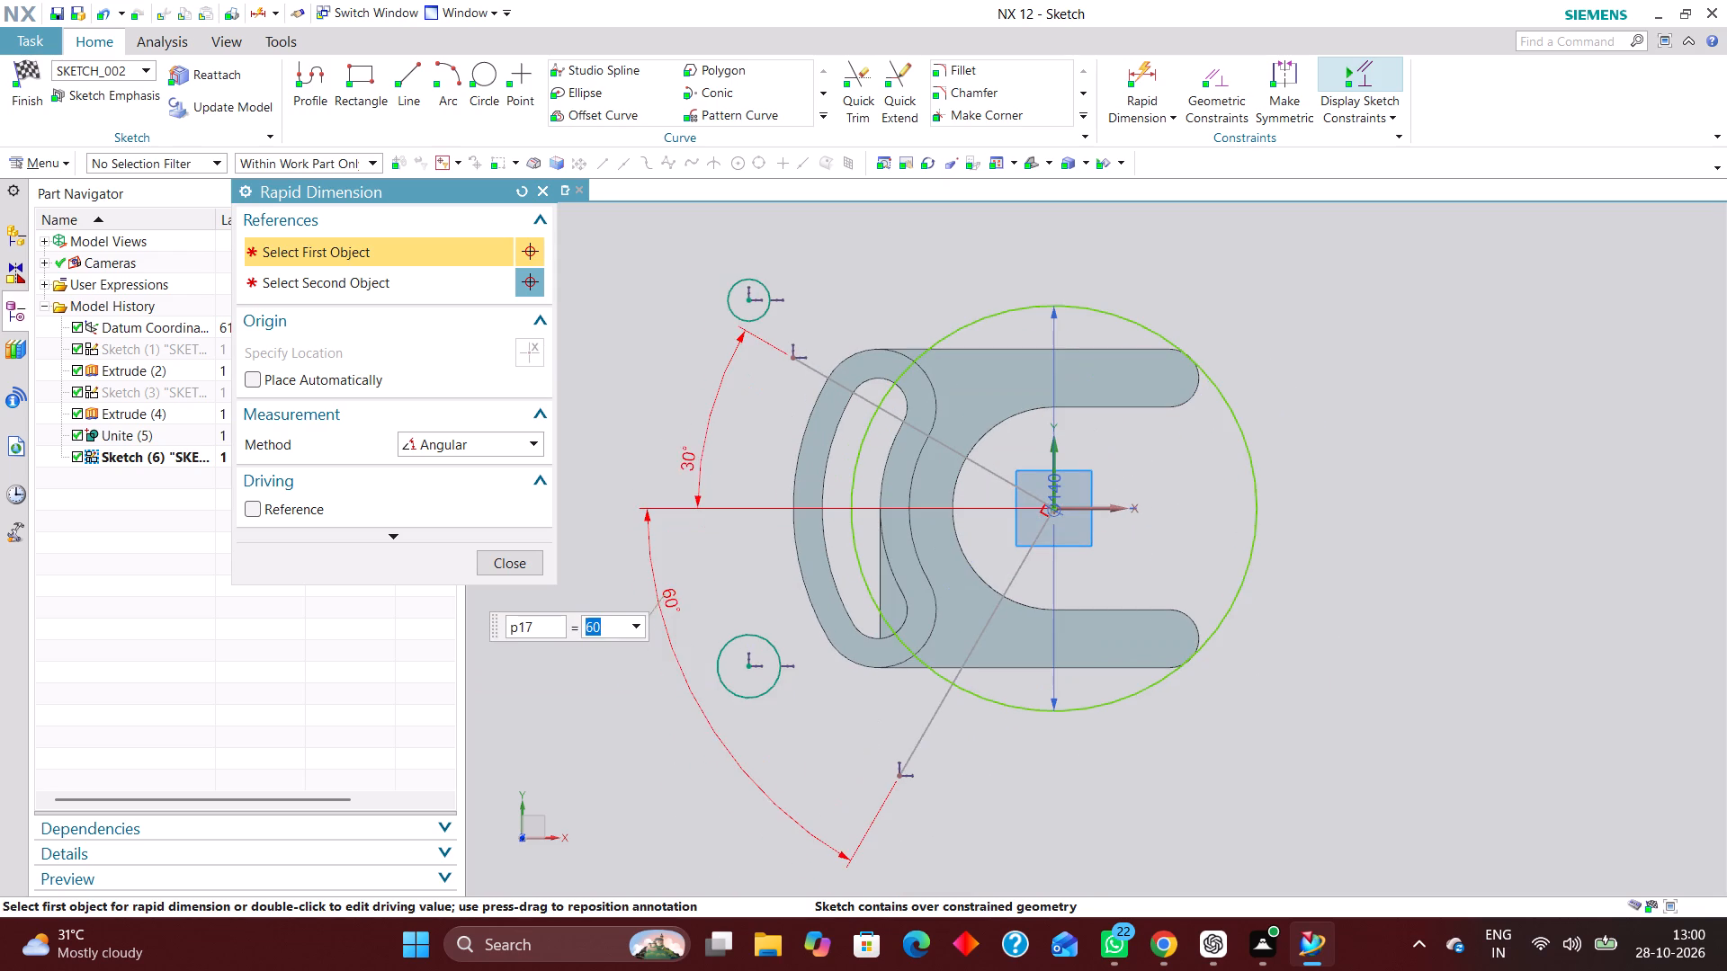
pyautogui.click(503, 575)
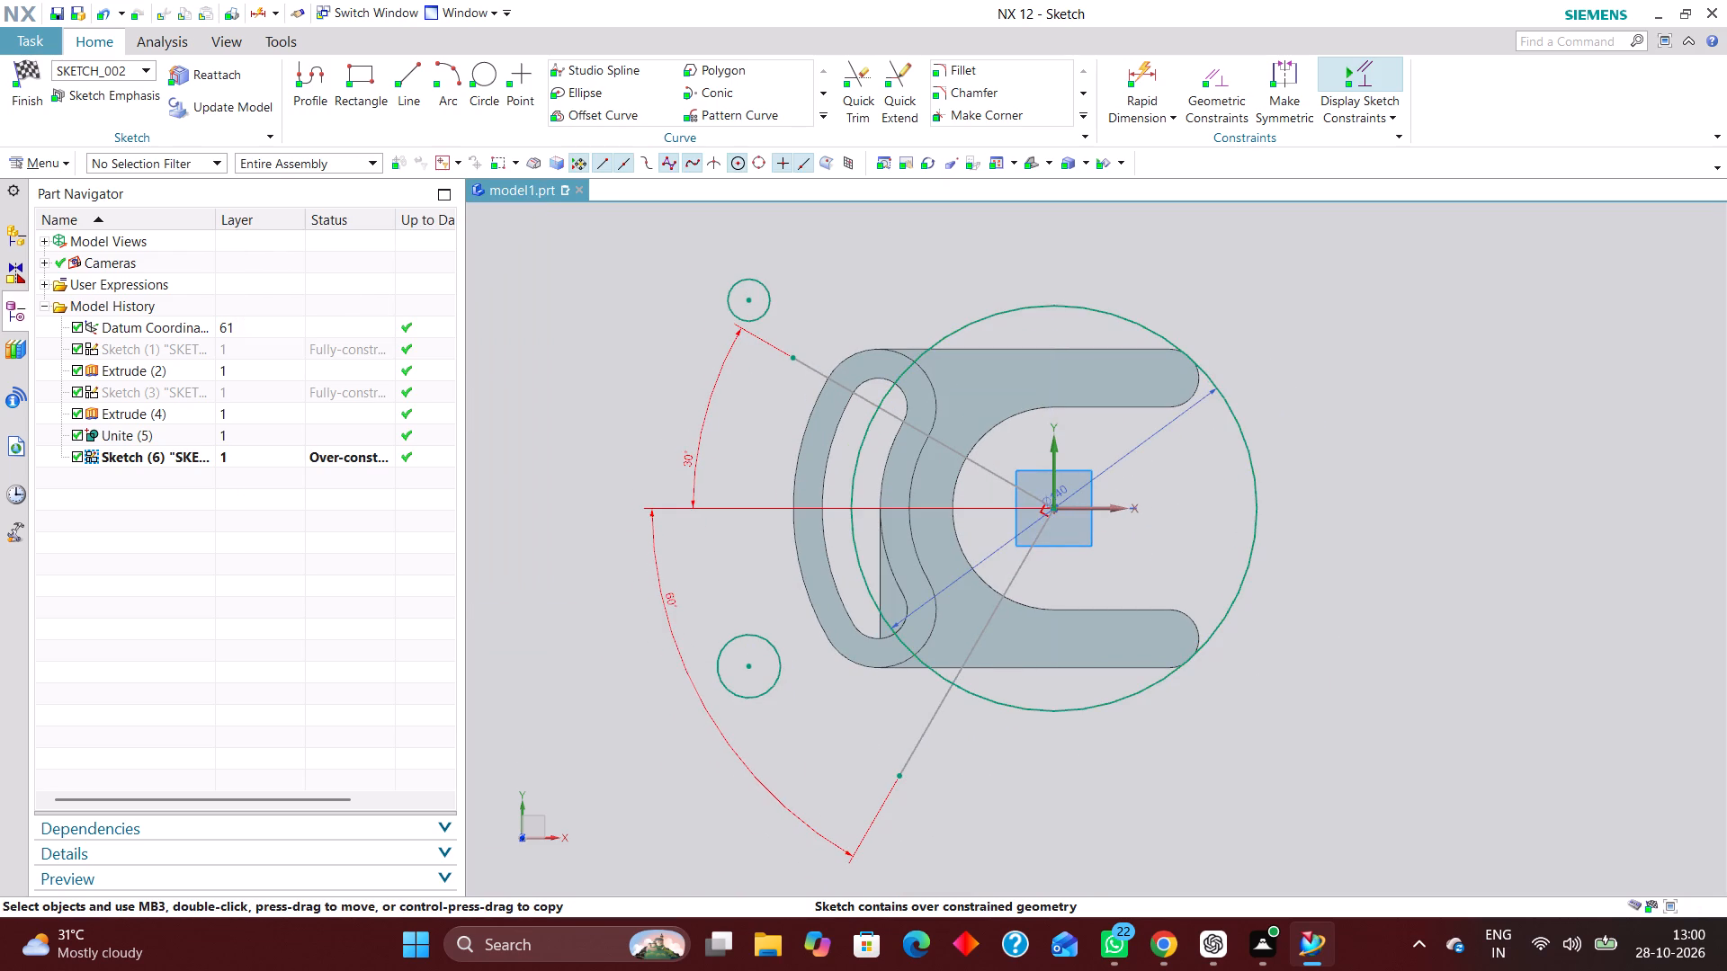
# Delete the perpendicular constraint between the two lines at the origin.
pyautogui.scroll(4, 1026, 506)
pyautogui.moveTo(1078, 519); pyautogui.dragTo(978, 559, button='right')
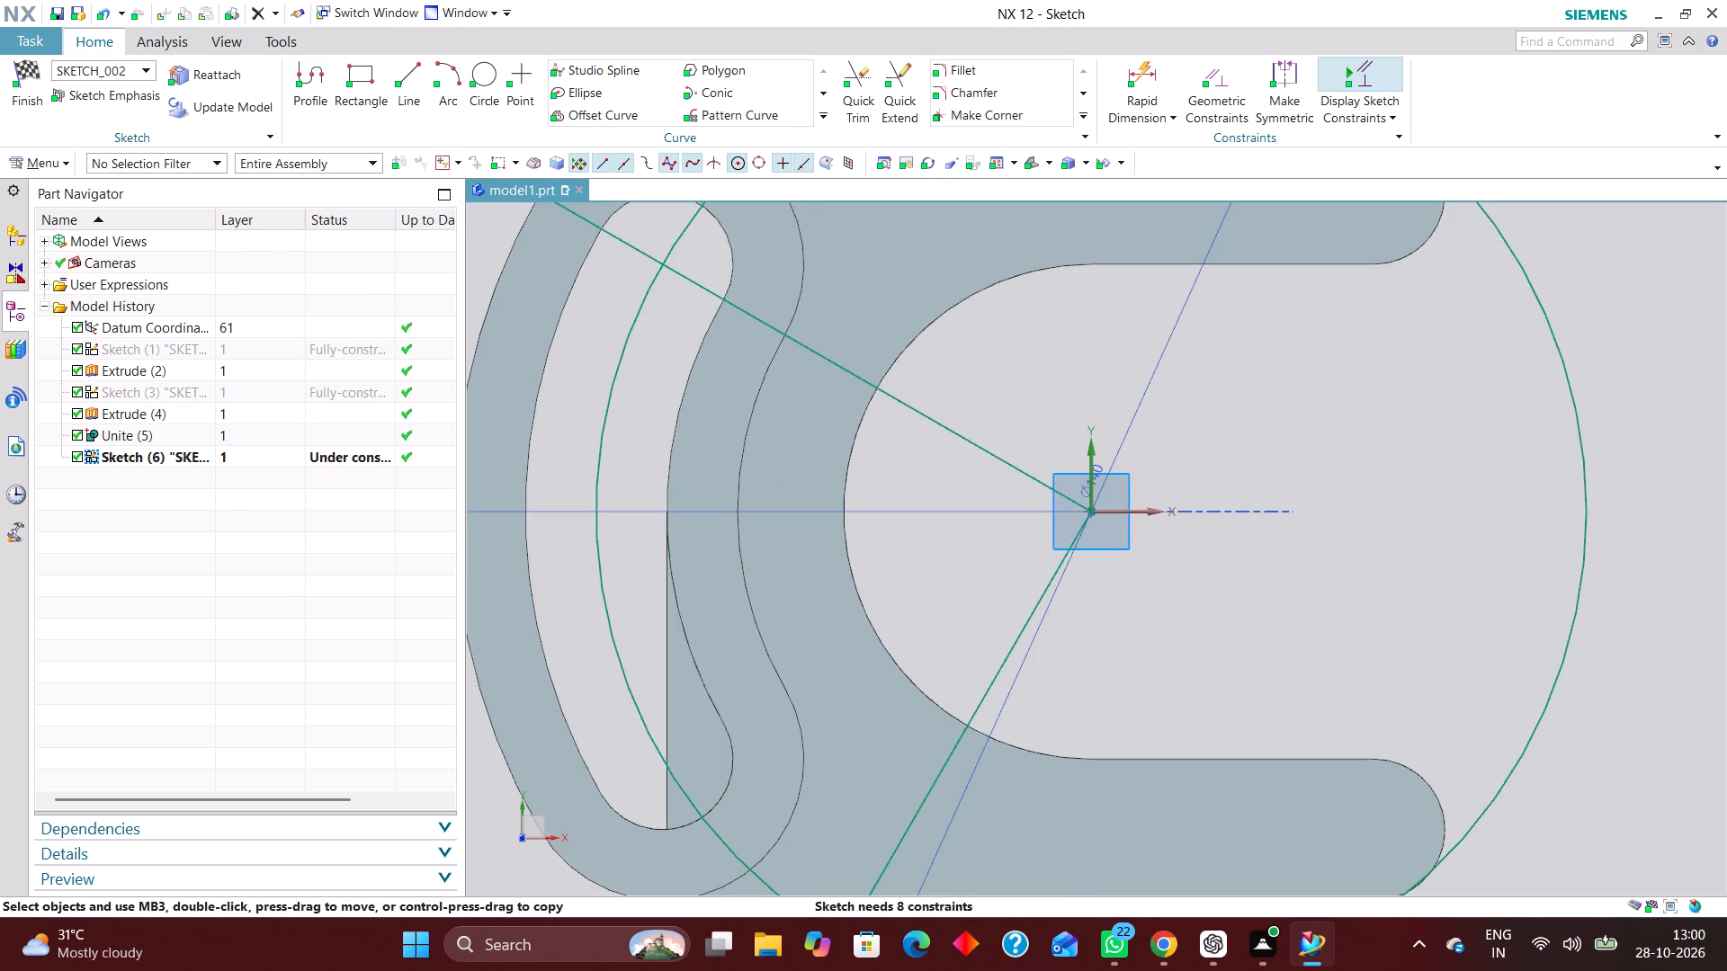
# Set the angle between the lower line and the X axis to 30°.
pyautogui.scroll(-4, 1059, 494)
pyautogui.doubleClick(694, 594)
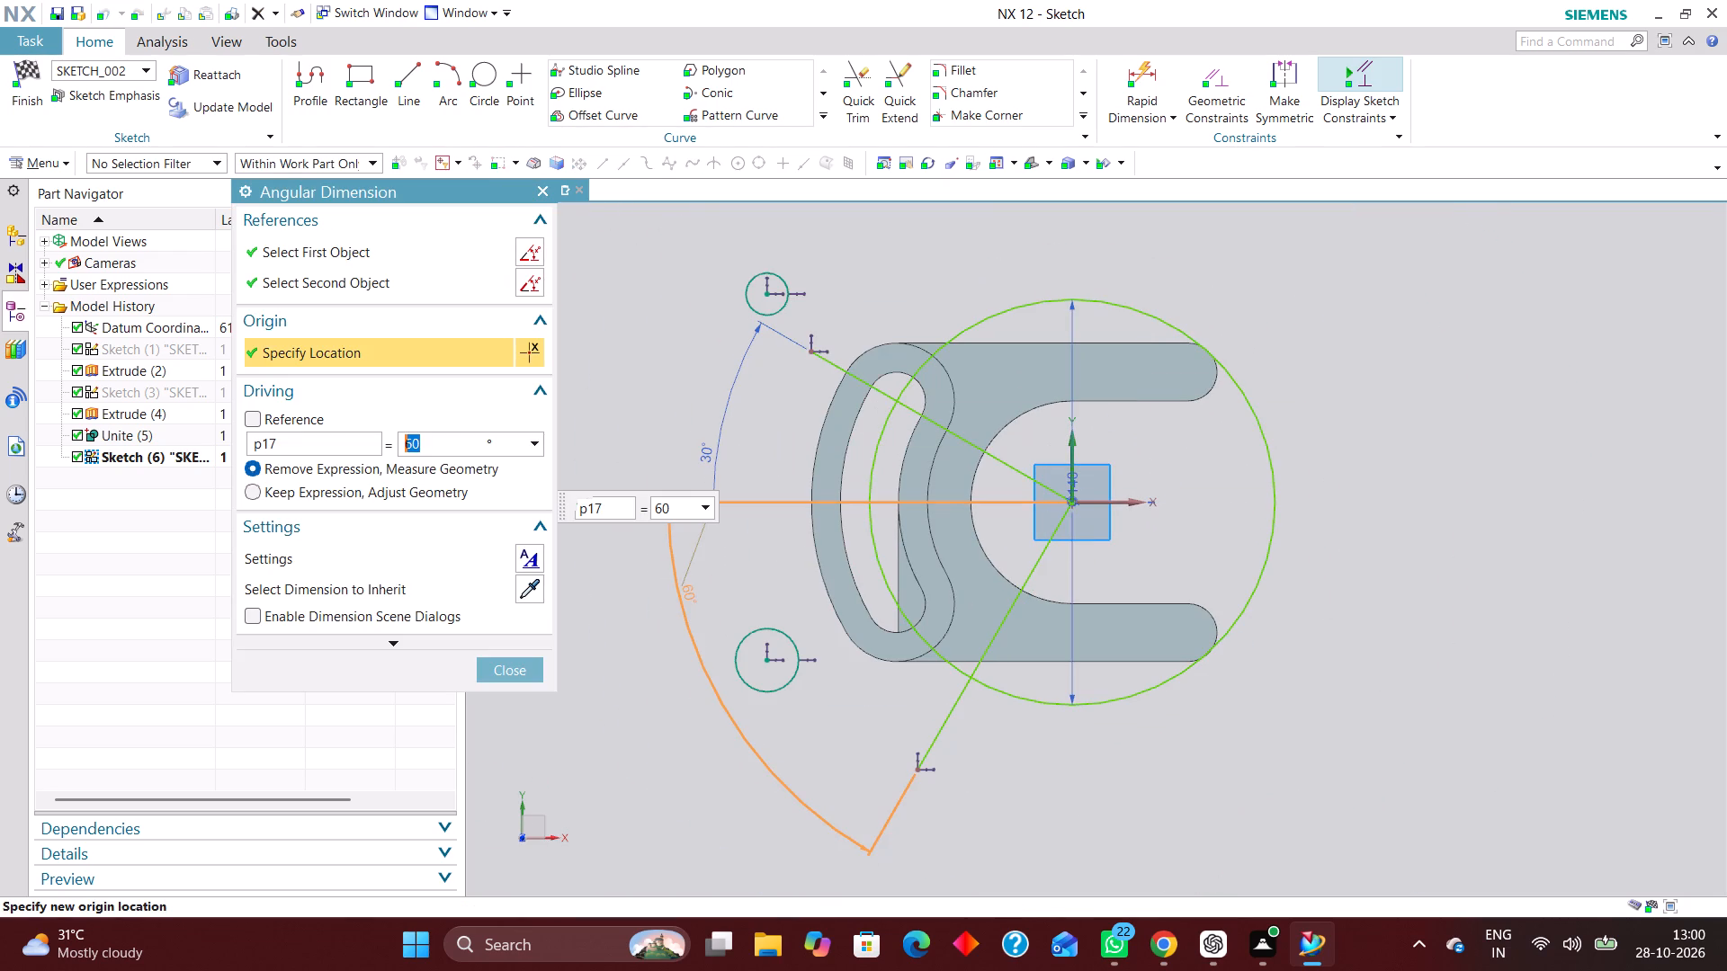
pyautogui.write('30')
pyautogui.press('Return')
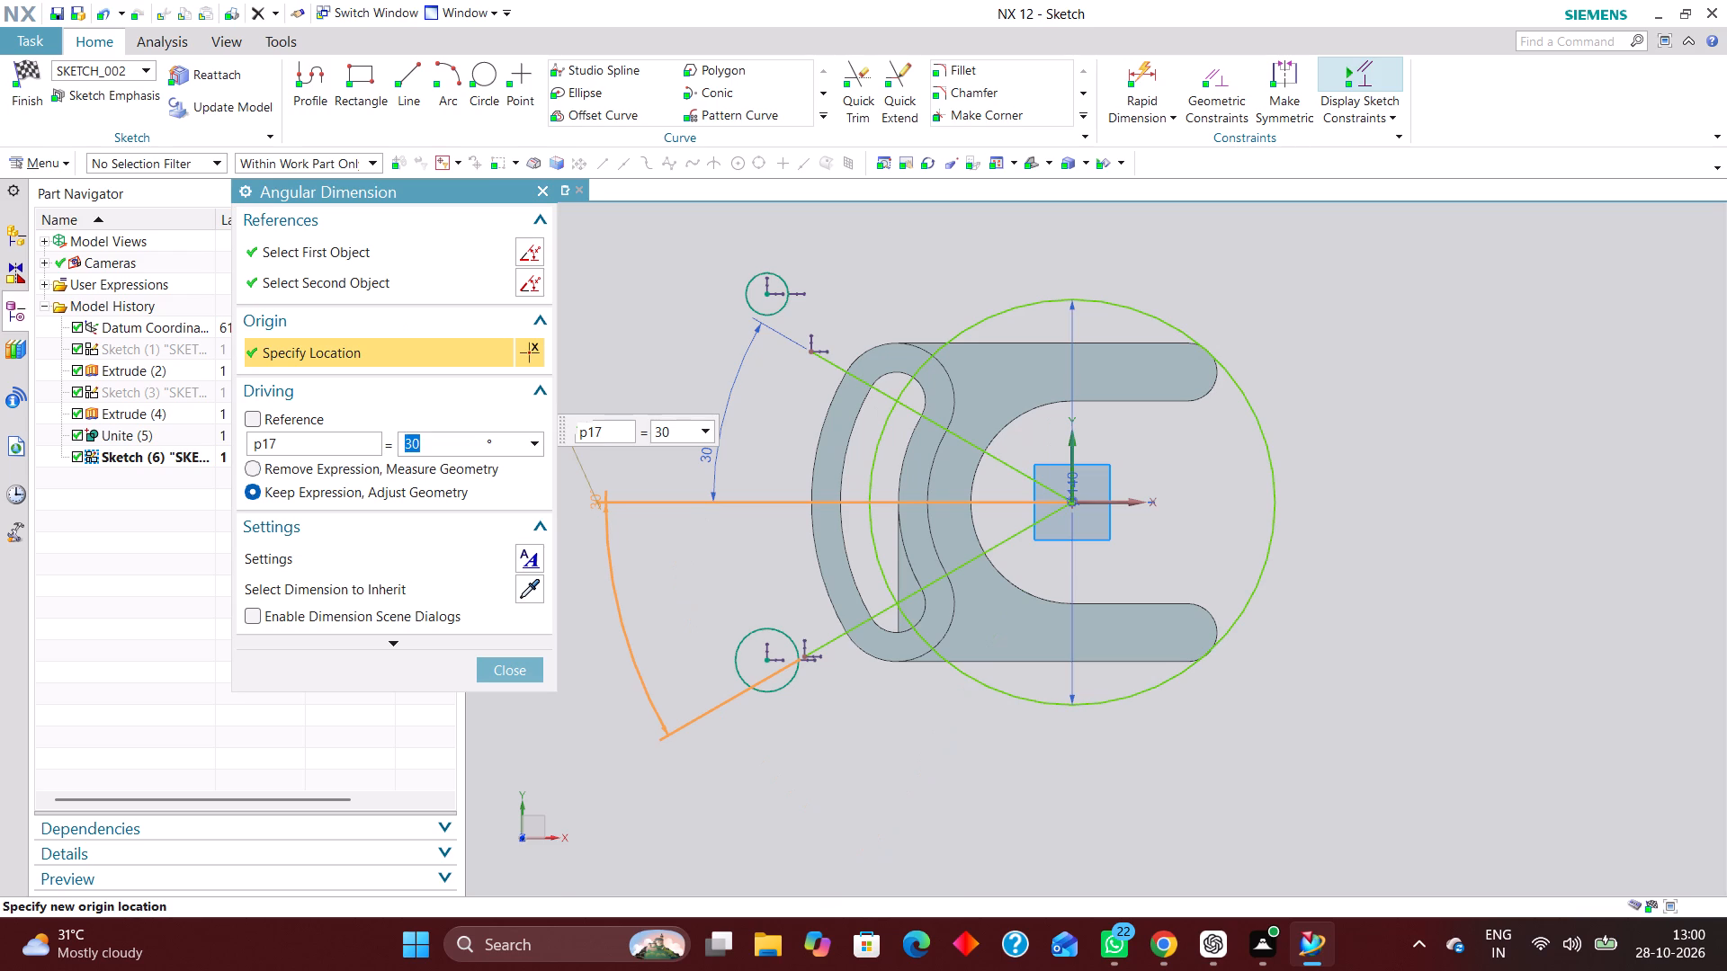
# Convert the two 30° lines running from the origin into reference lines.
pyautogui.click(507, 675)
pyautogui.moveTo(826, 649); pyautogui.dragTo(825, 649, button='right')
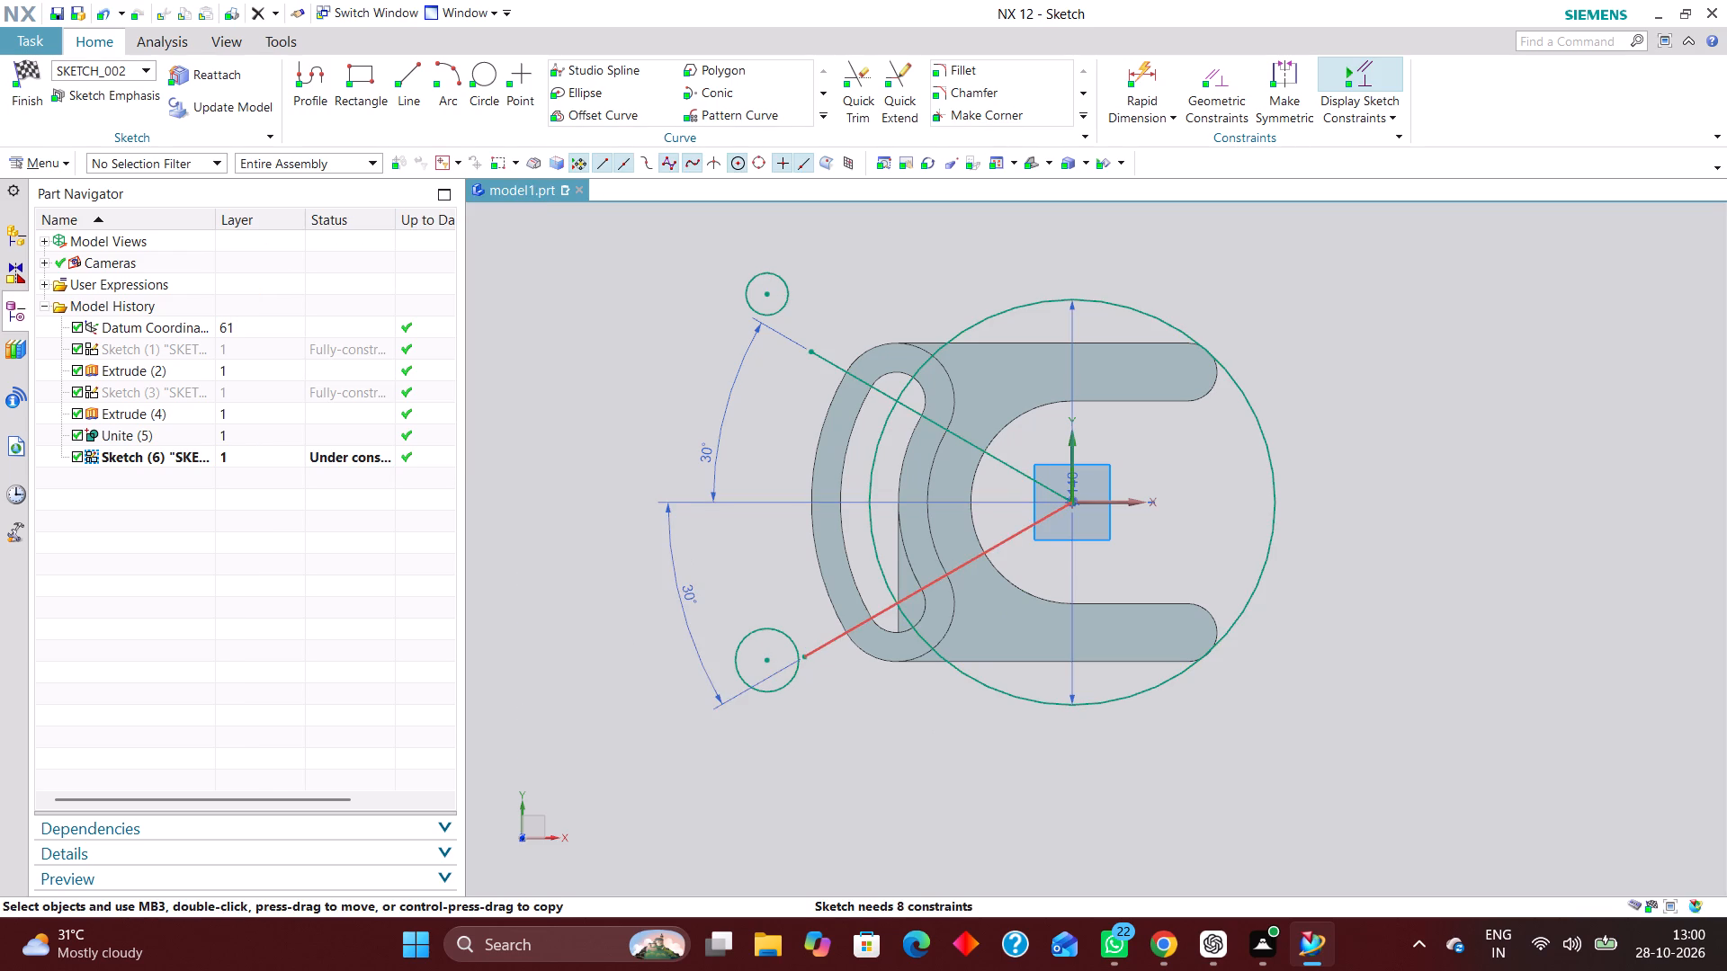
pyautogui.moveTo(825, 649); pyautogui.dragTo(918, 753, button='right')
pyautogui.moveTo(817, 646); pyautogui.dragTo(857, 705, button='right')
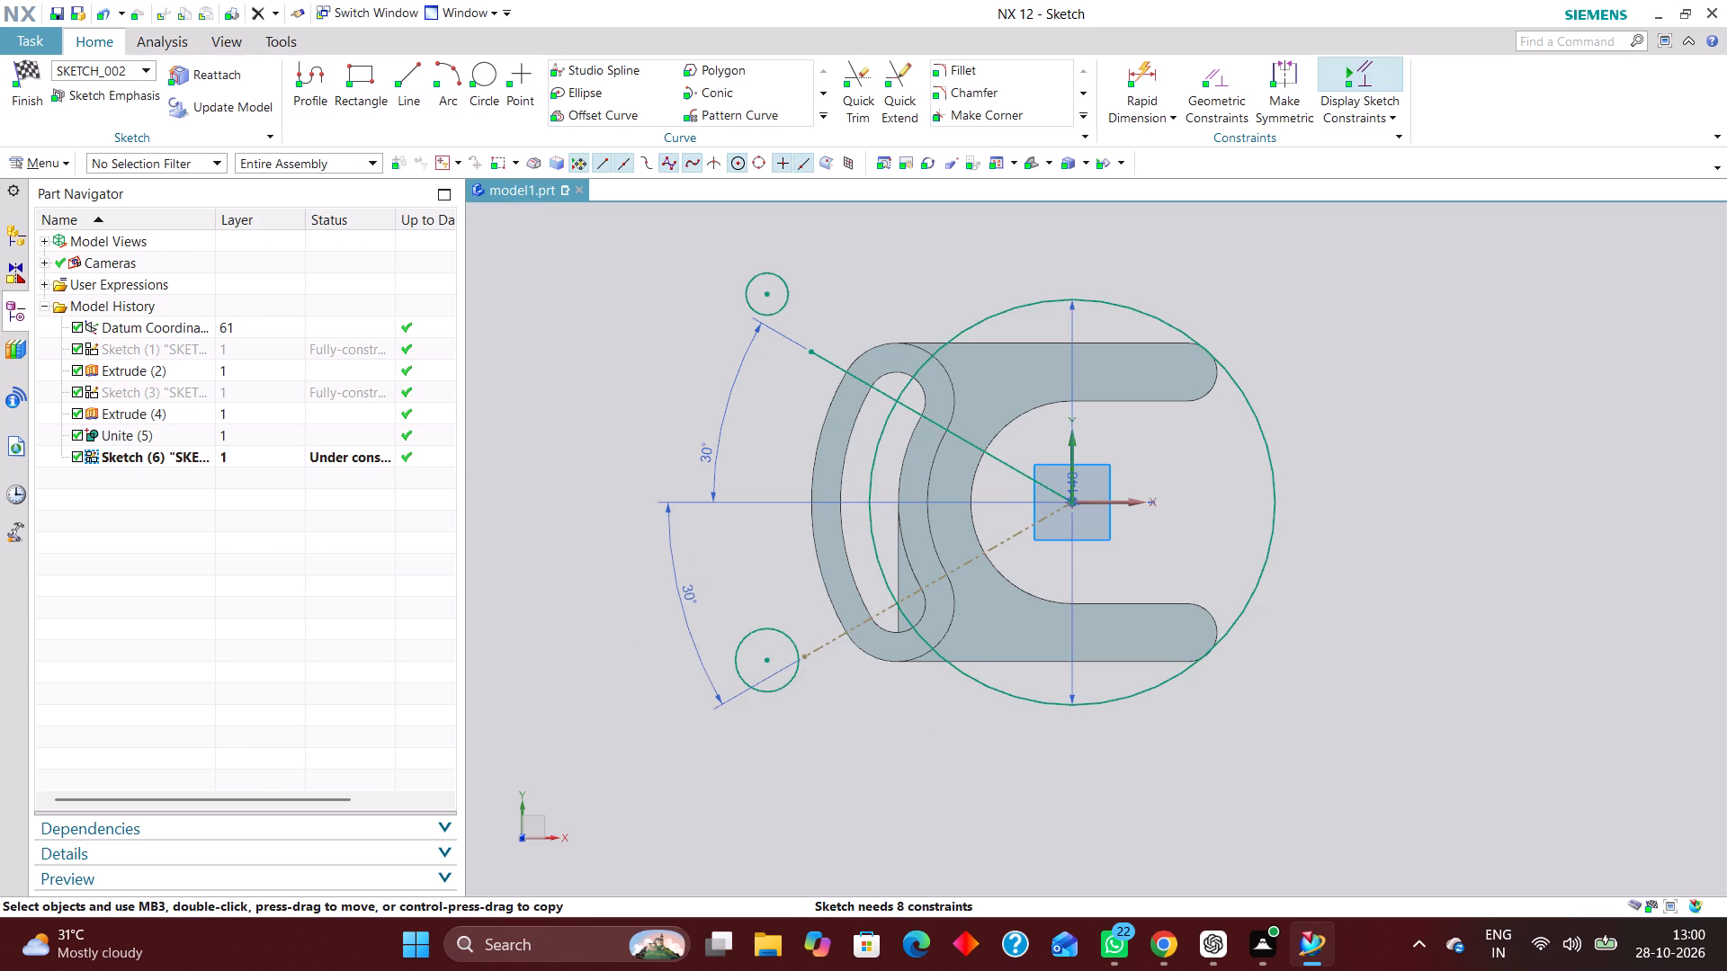
pyautogui.moveTo(824, 355); pyautogui.dragTo(876, 407, button='right')
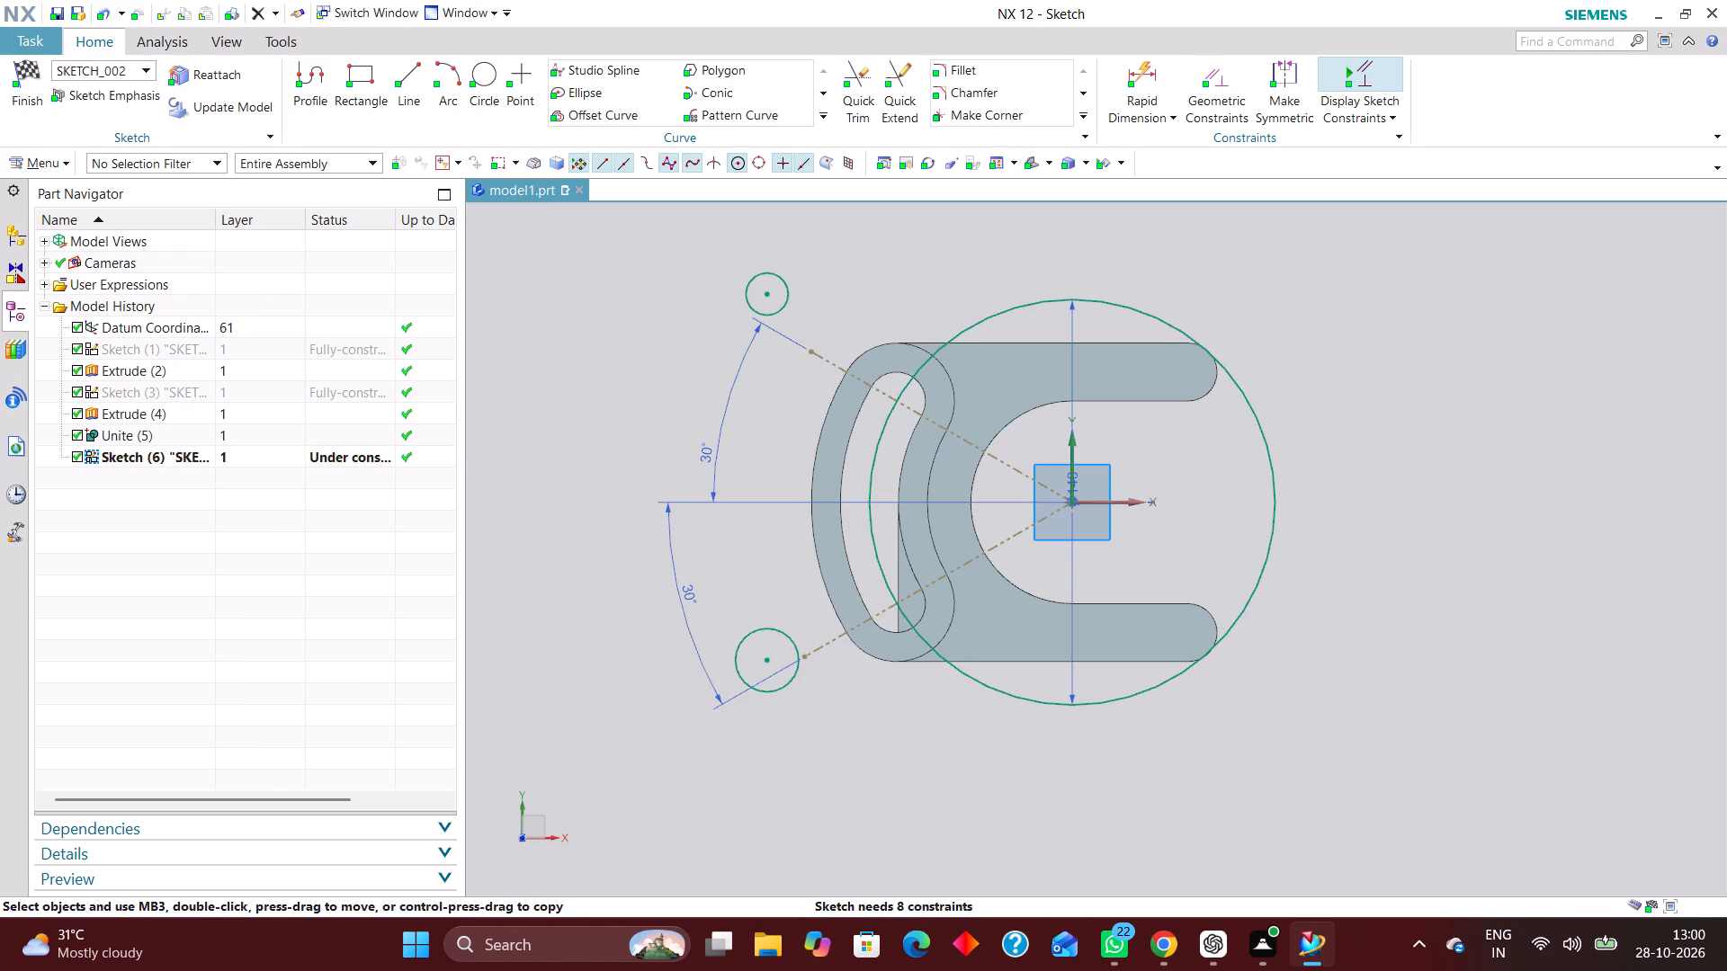
# Constrain the centre of each small circle to lie on its adjacent 30° reference line with Point on Curve.
pyautogui.click(1213, 69)
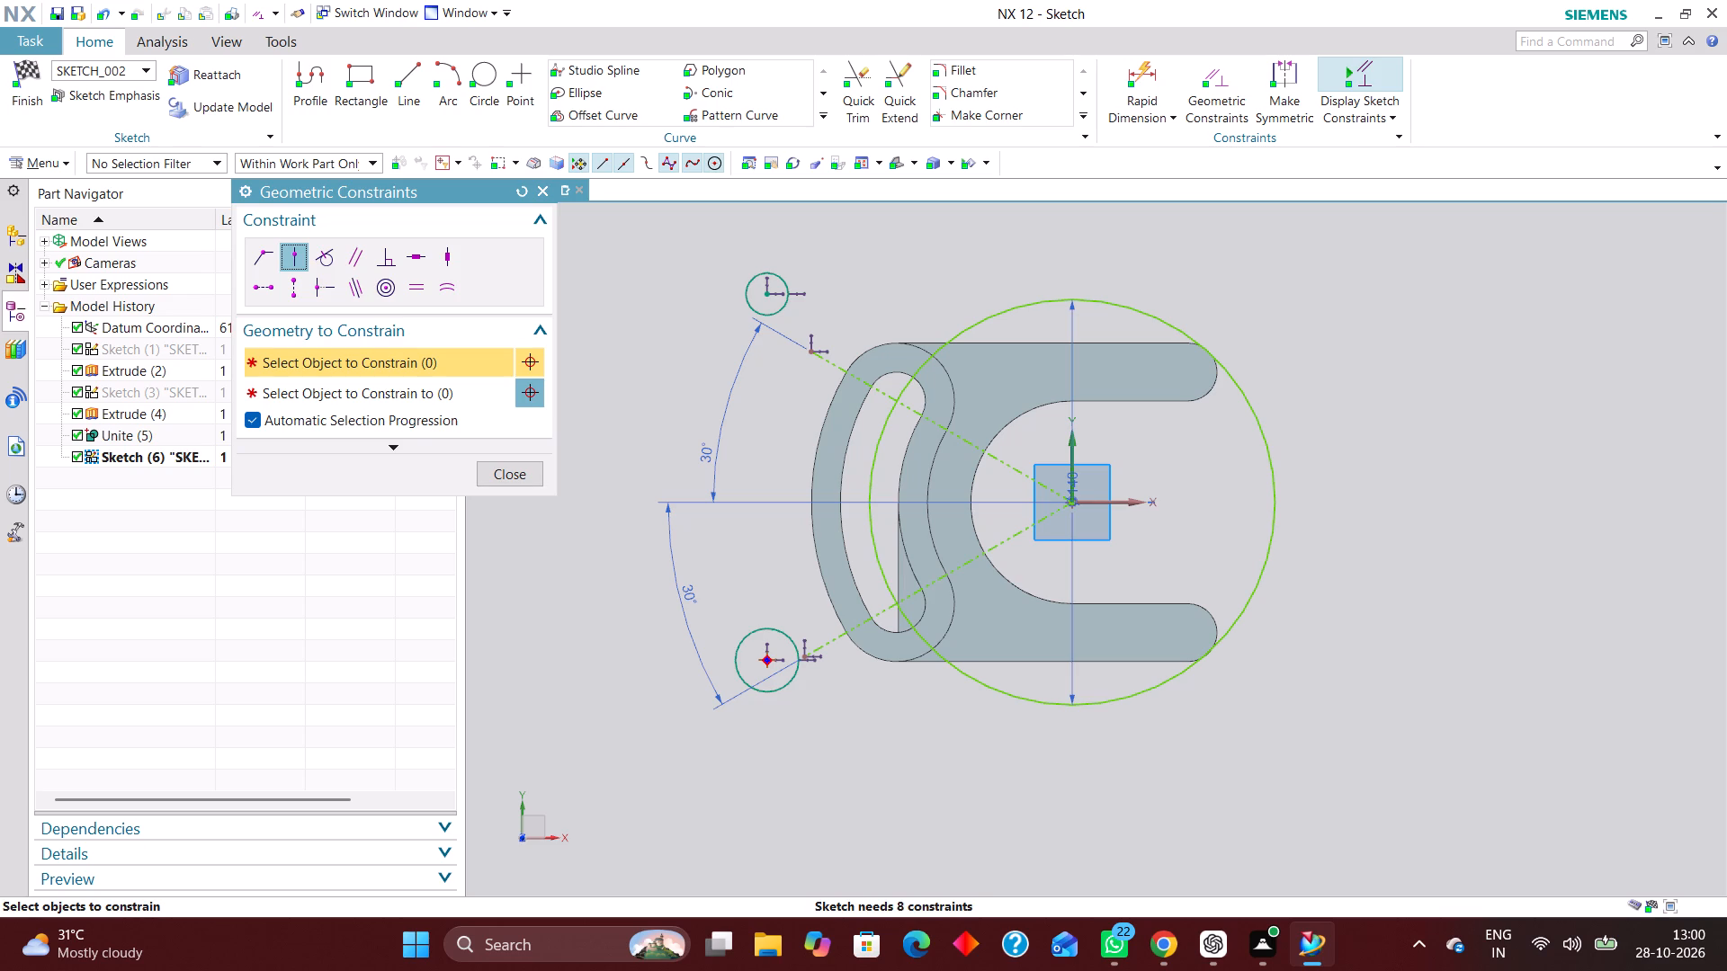
pyautogui.click(765, 660)
pyautogui.click(822, 647)
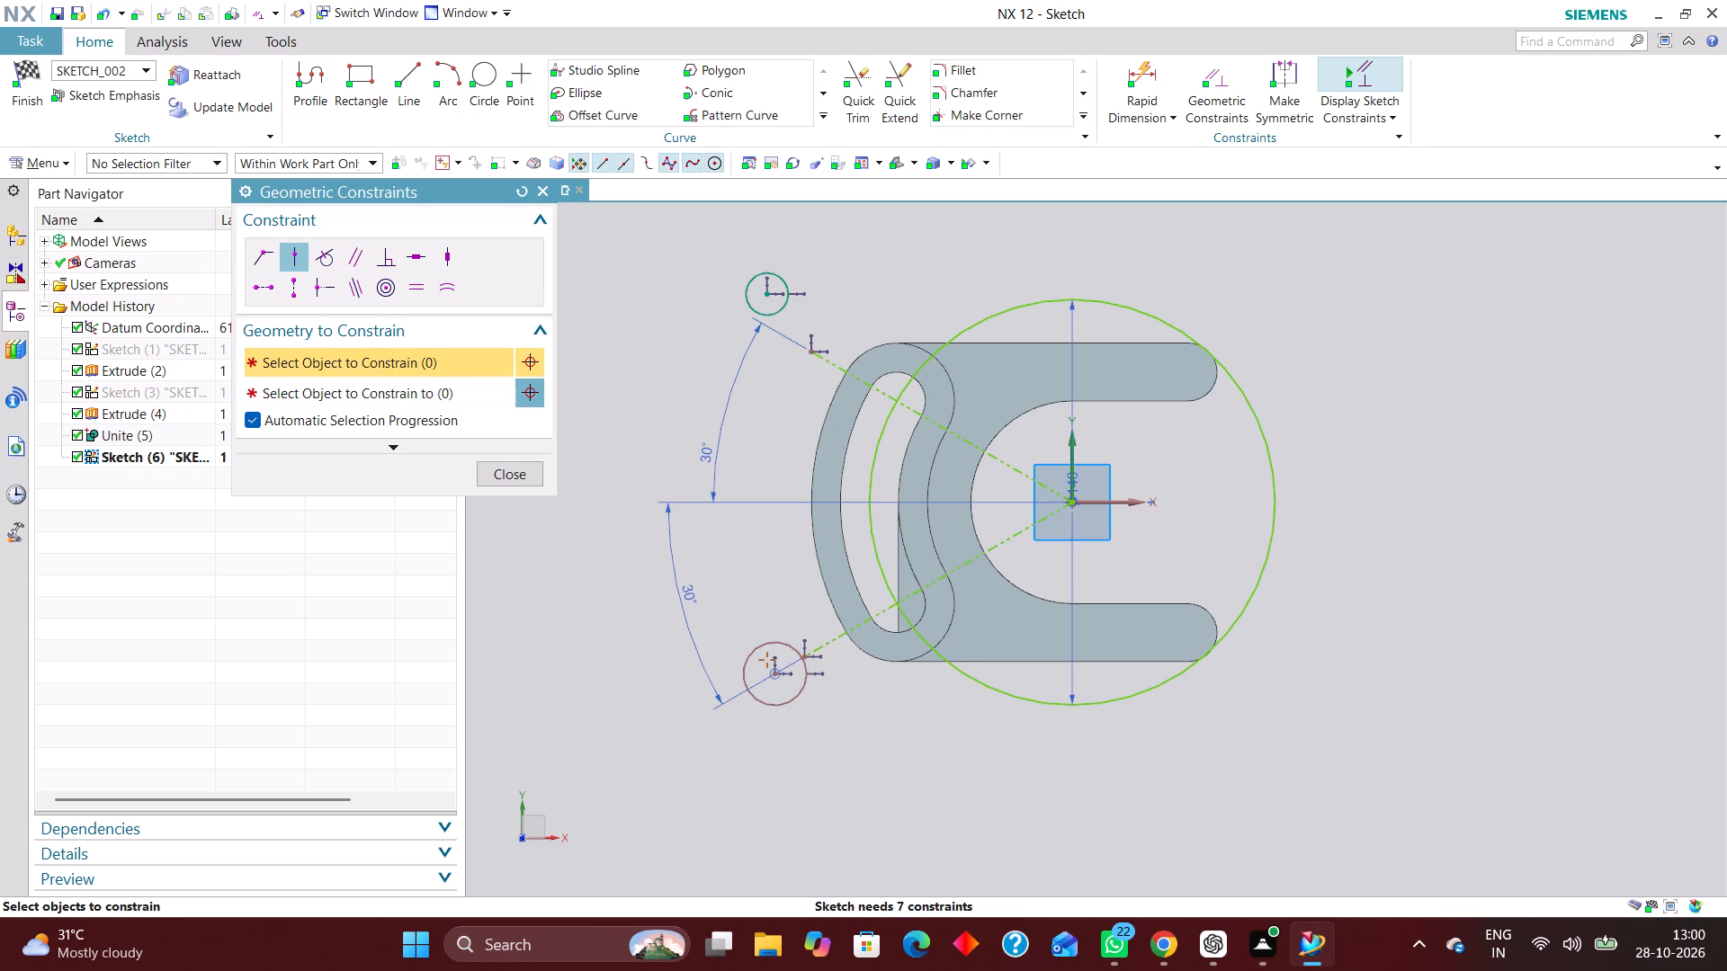
pyautogui.click(773, 291)
pyautogui.click(820, 364)
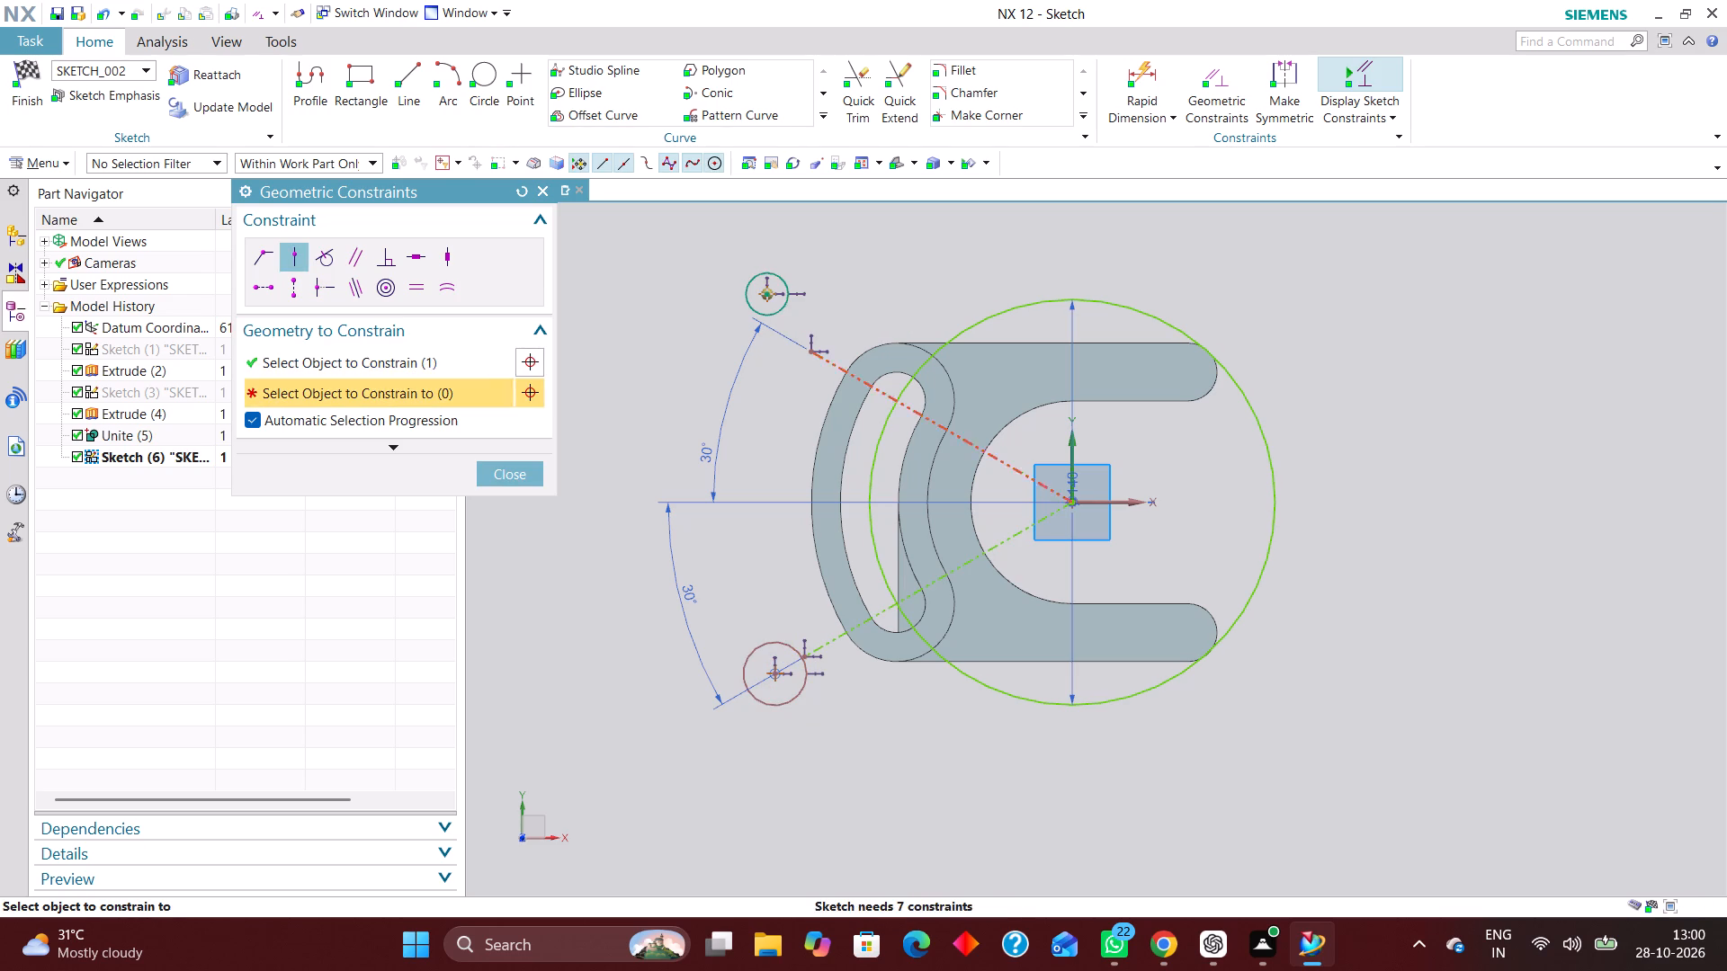
# Constrain both small circles' centres to lie on the 140 mm circle centred at the origin.
pyautogui.click(754, 317)
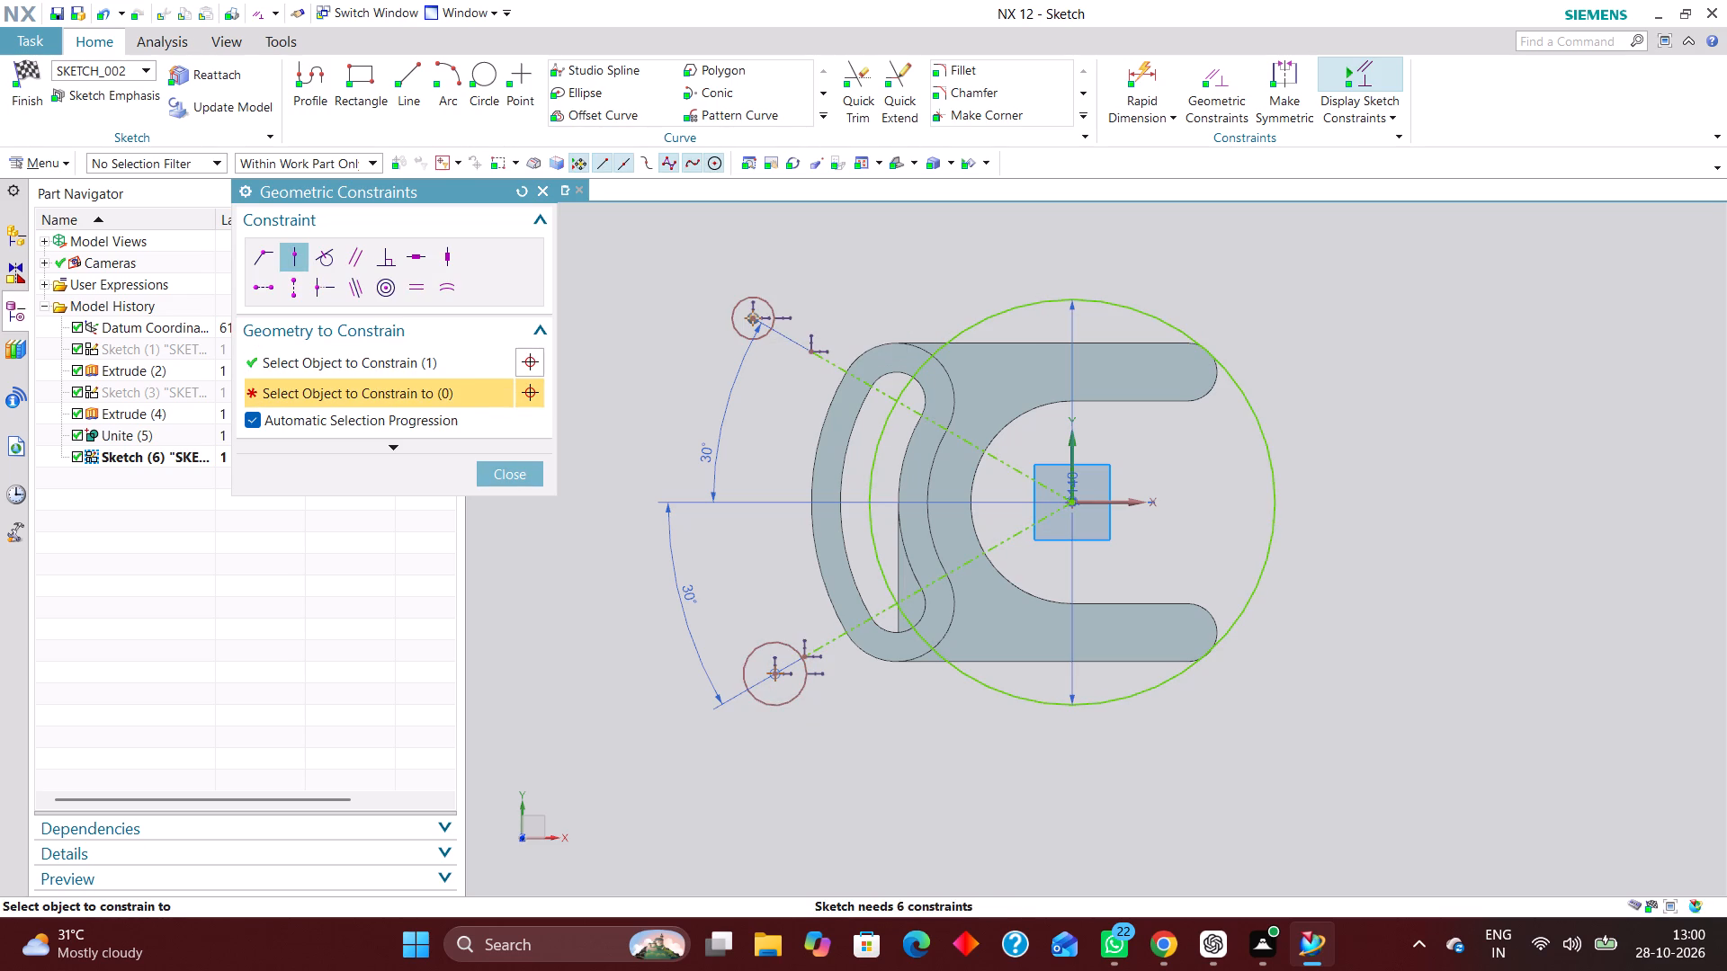
pyautogui.click(984, 318)
pyautogui.click(773, 676)
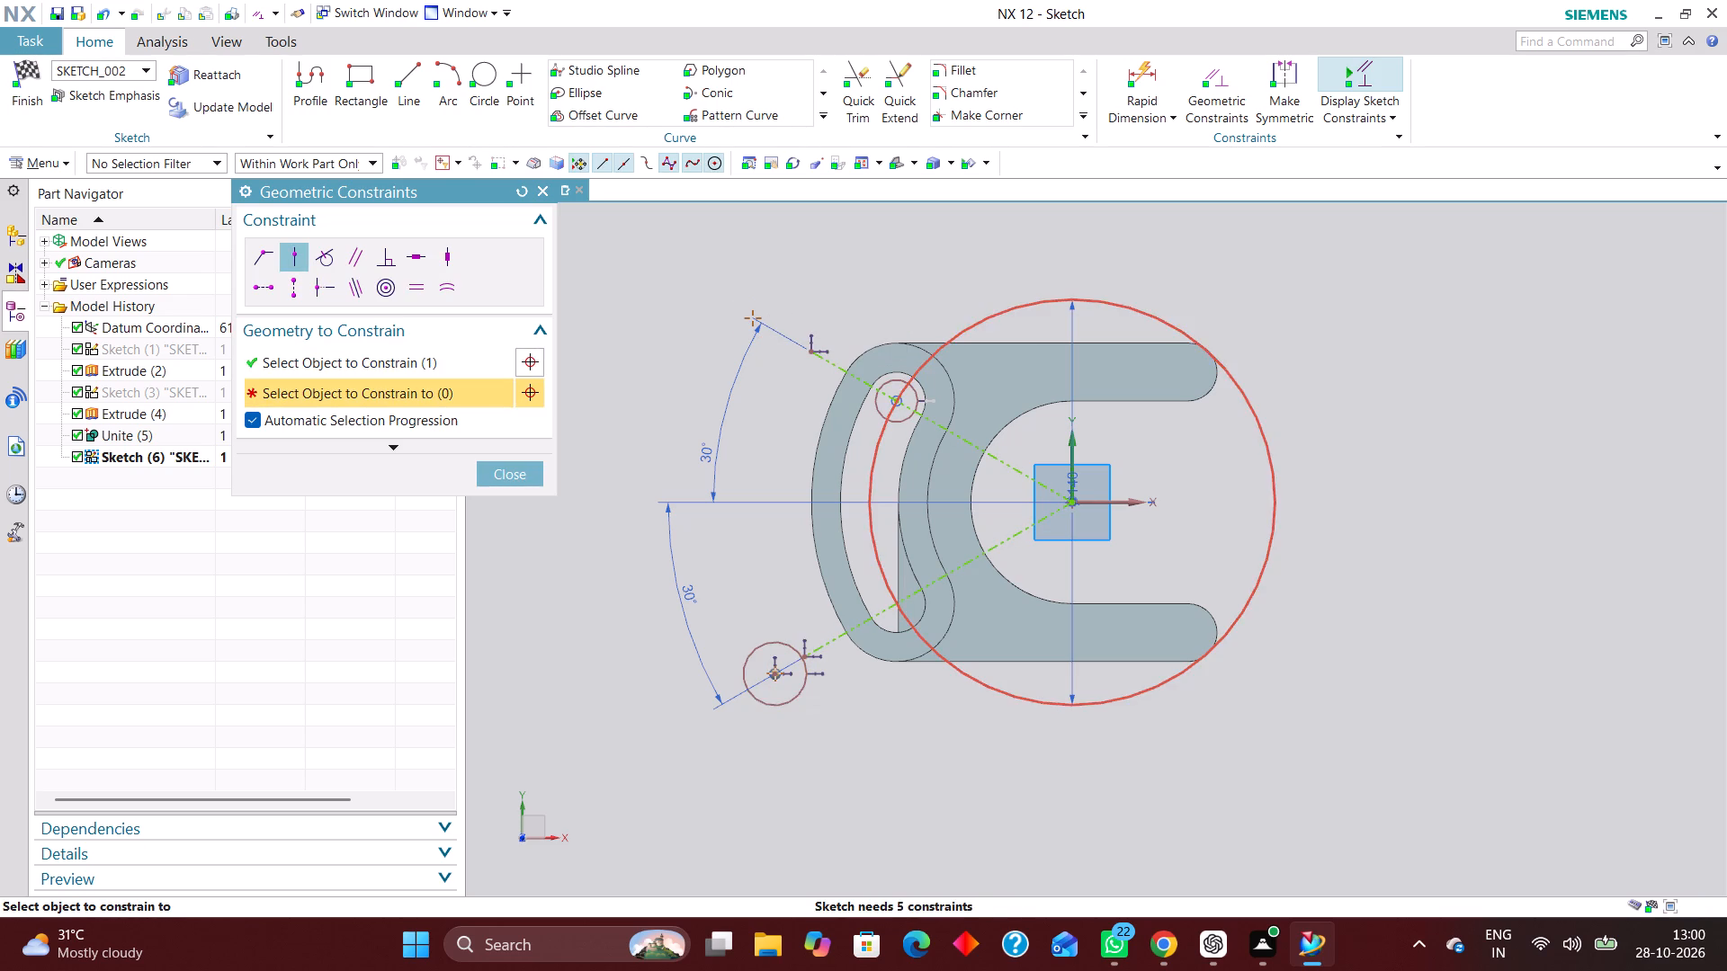
pyautogui.click(990, 690)
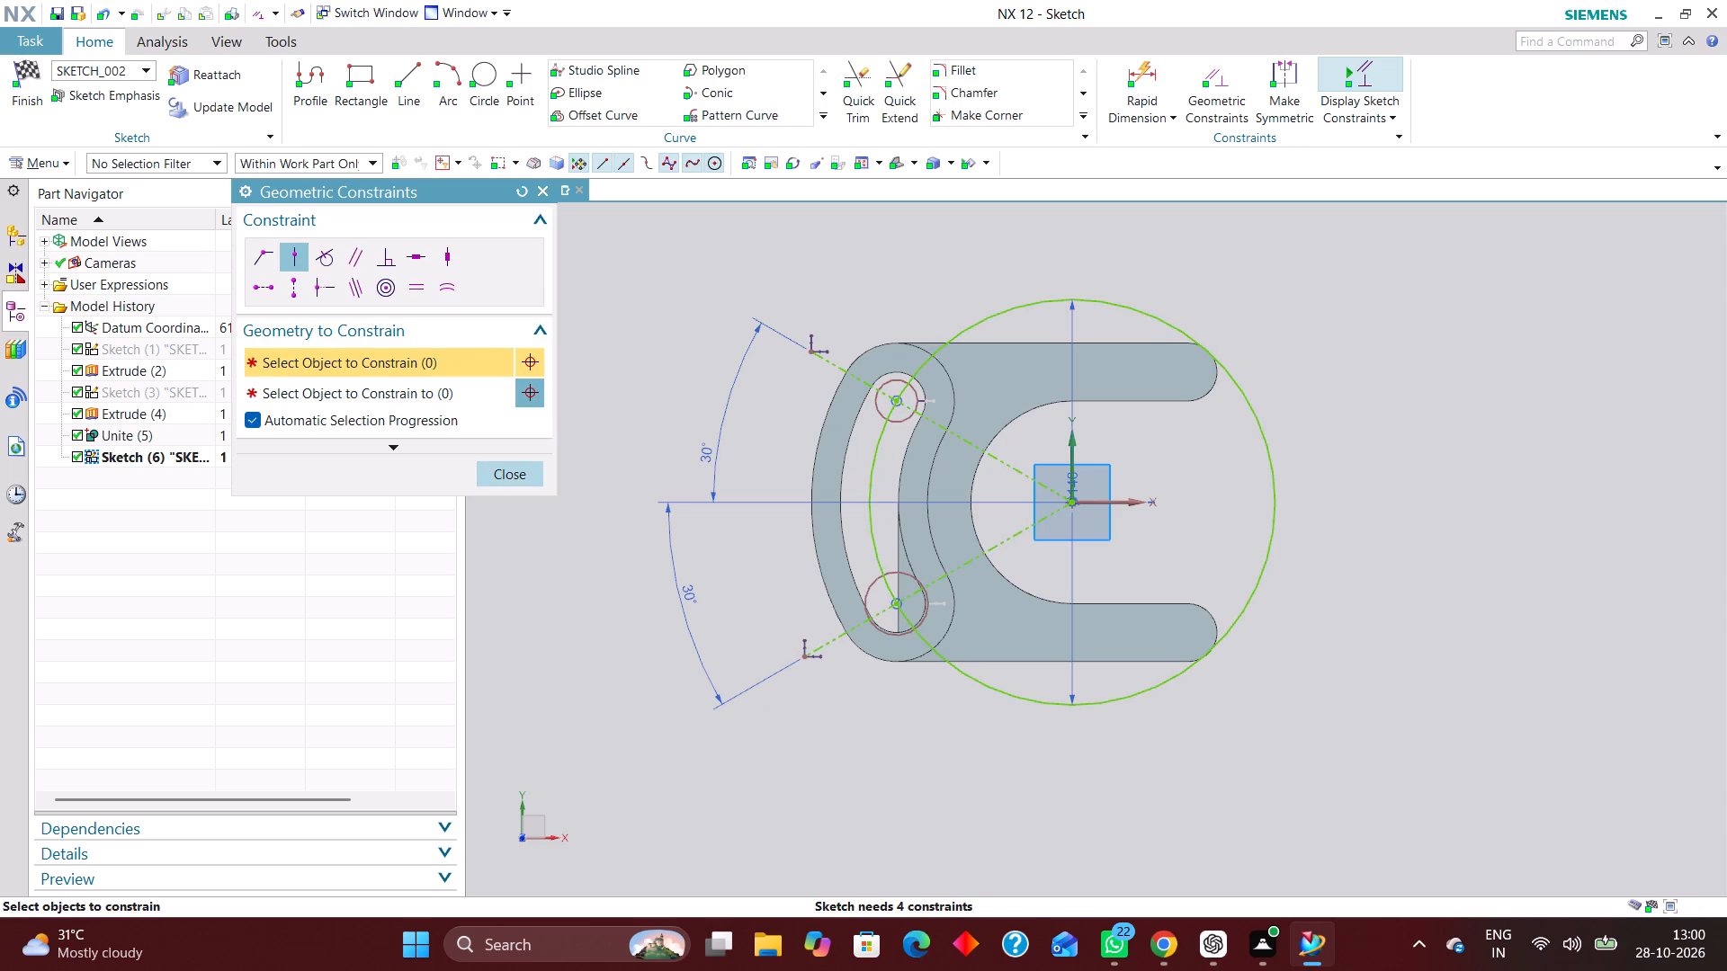
pyautogui.click(542, 193)
# Add a radial dimension of 10 mm to the upper small circle.
pyautogui.click(1151, 69)
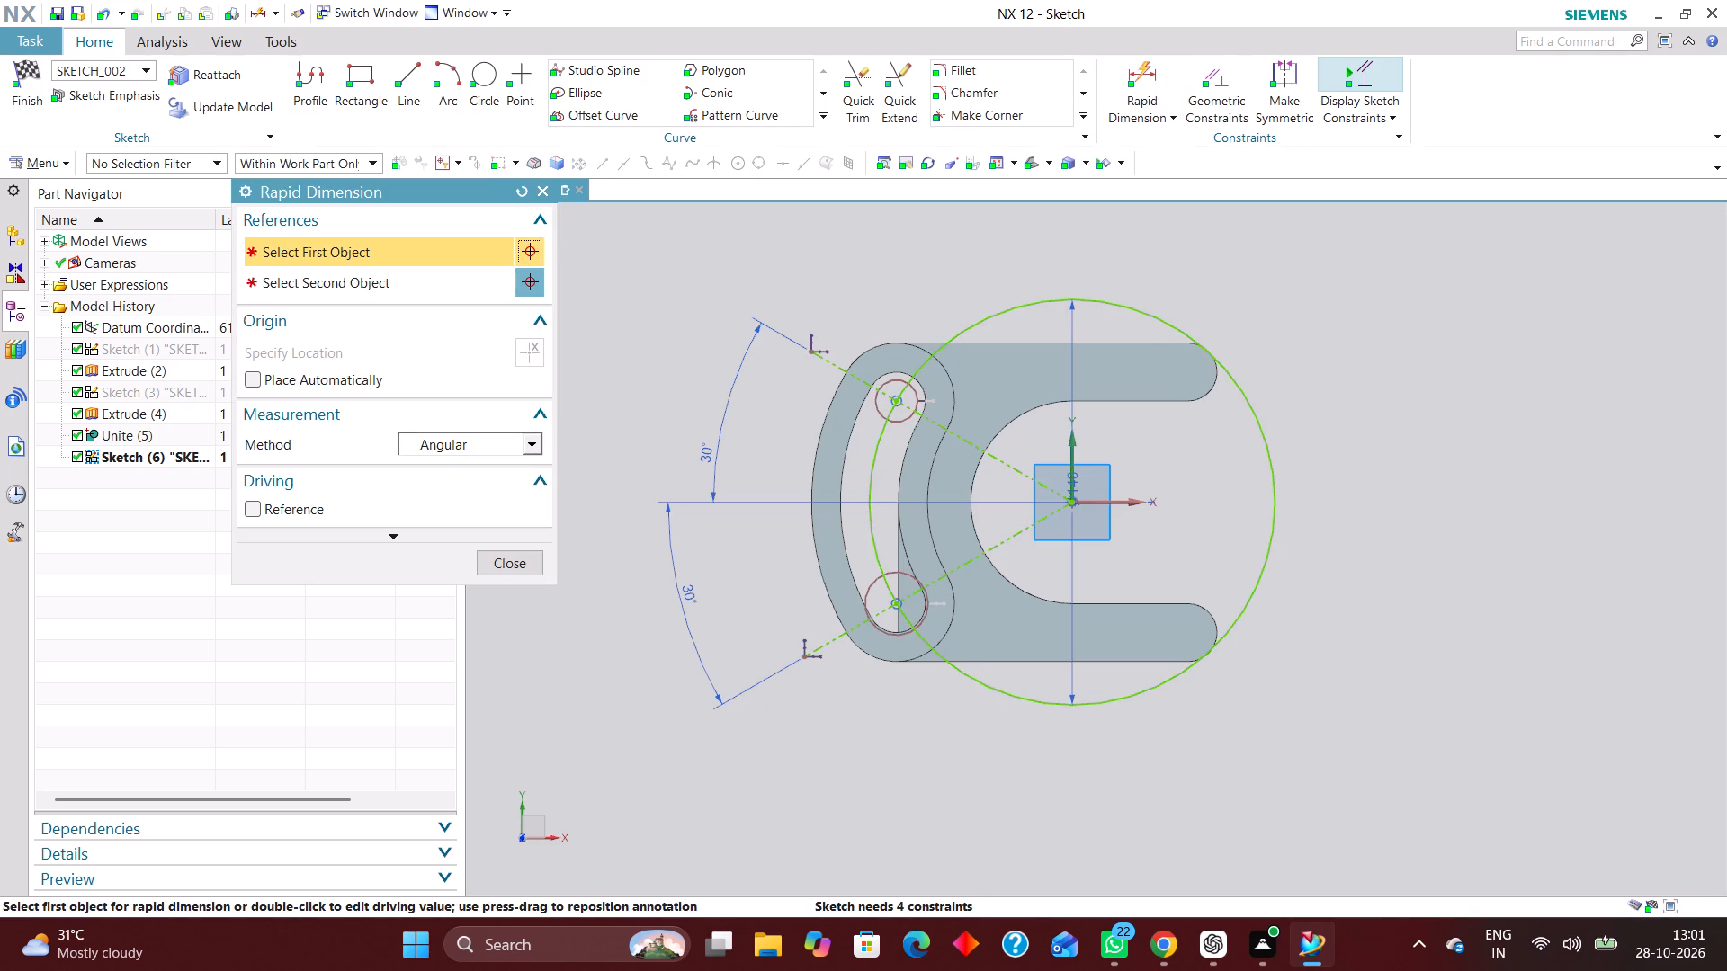
pyautogui.click(527, 448)
pyautogui.click(464, 603)
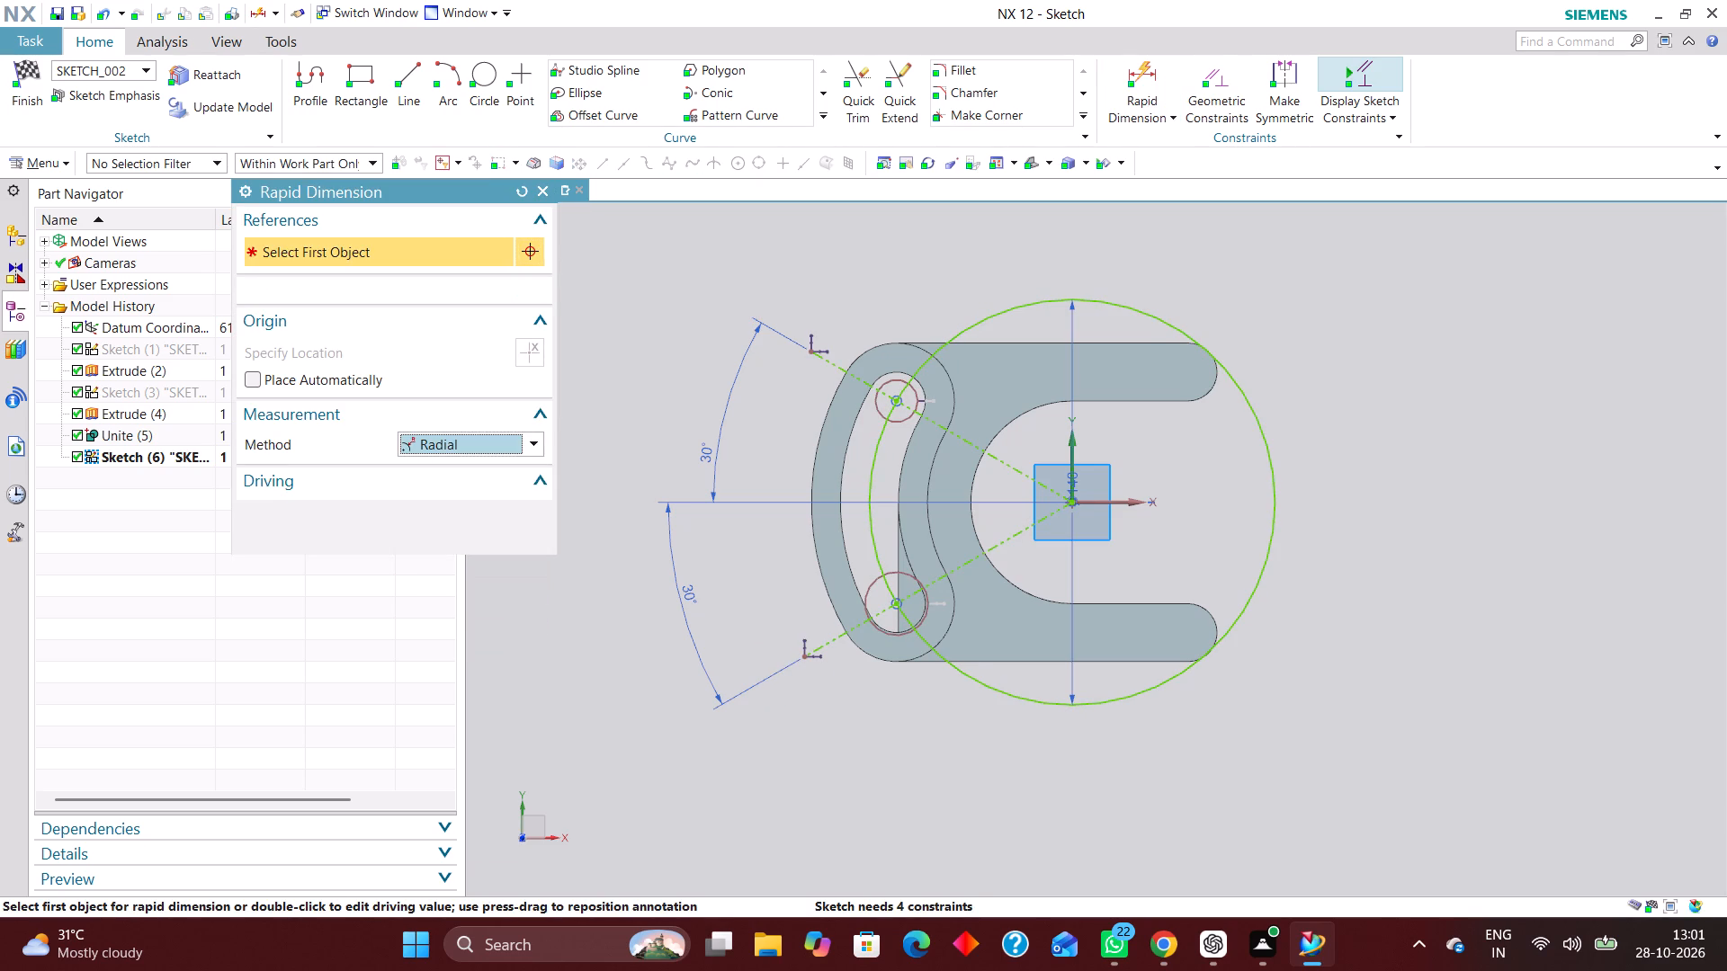
pyautogui.scroll(5, 912, 387)
pyautogui.click(871, 362)
pyautogui.scroll(-5, 880, 433)
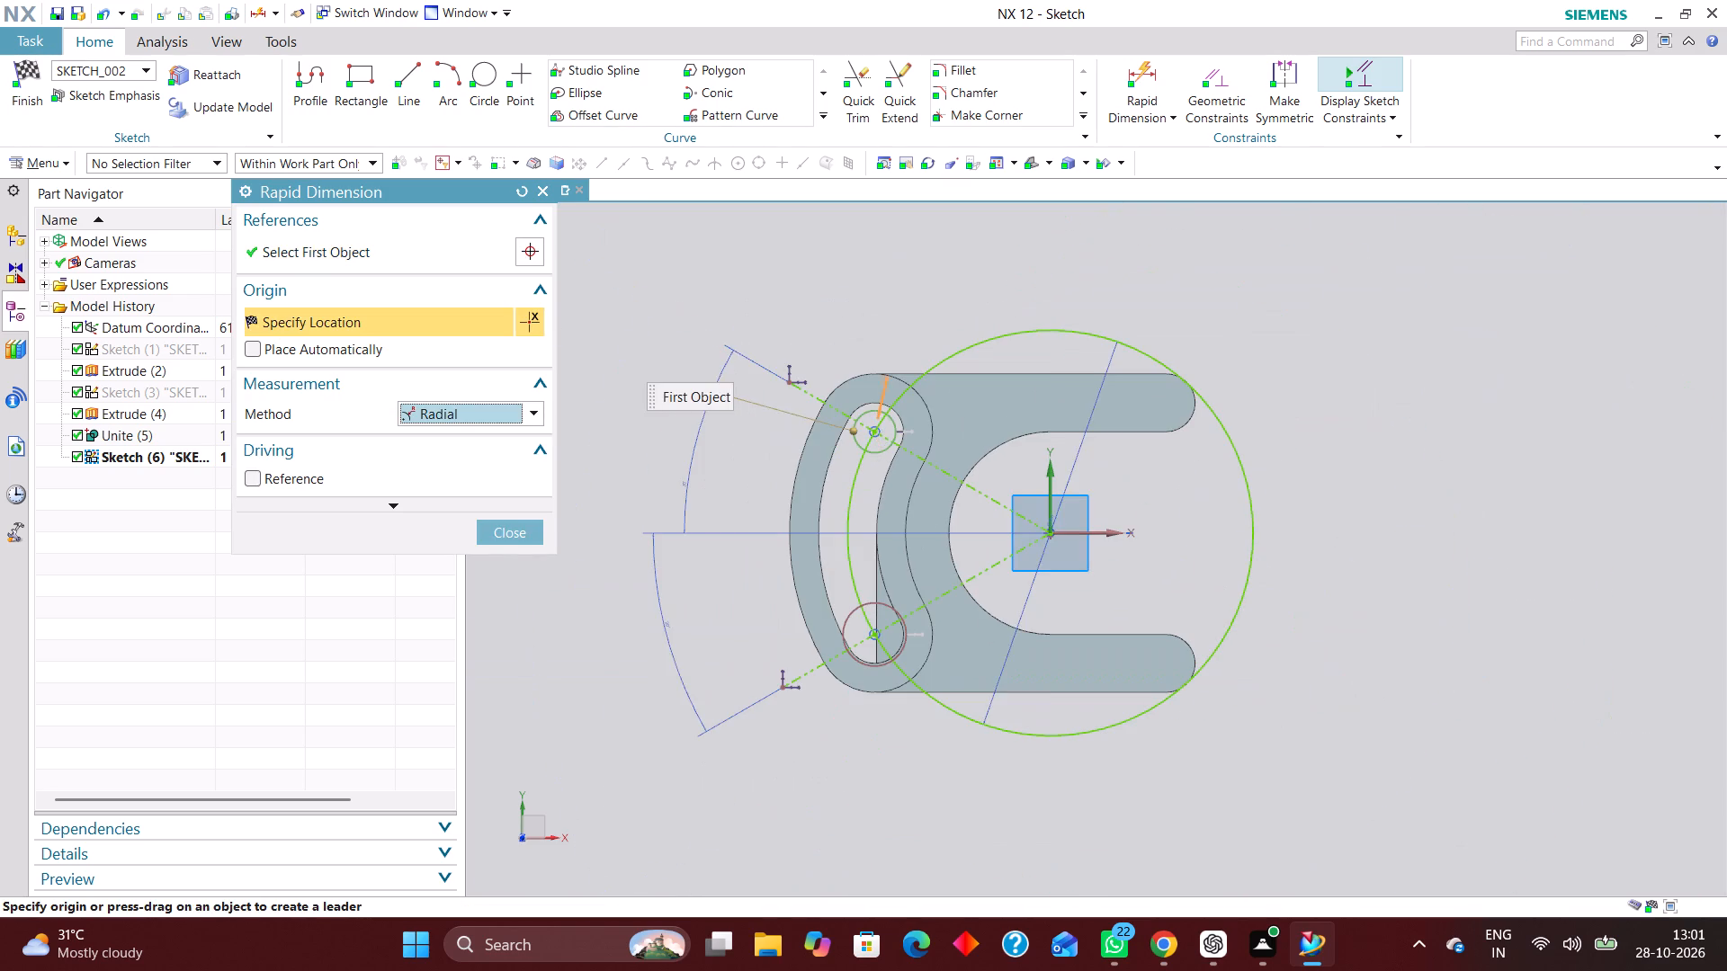
pyautogui.click(879, 300)
pyautogui.write('10')
pyautogui.press('Return')
pyautogui.click(523, 531)
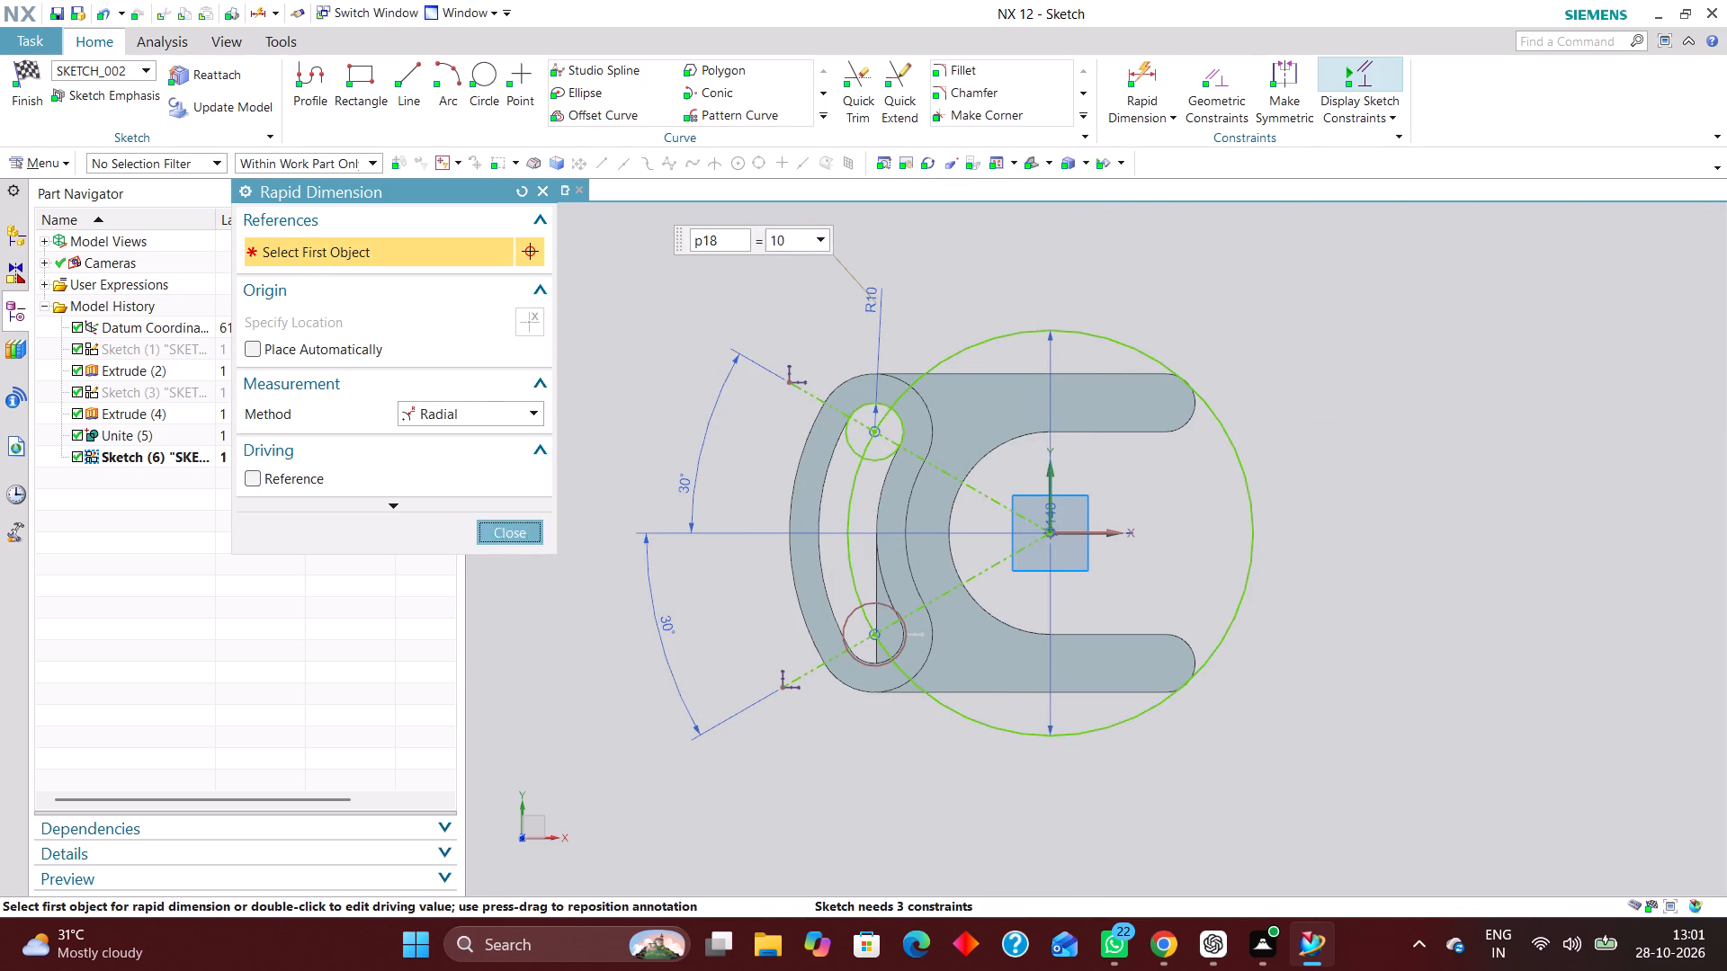
# Apply an equal radius constraint between the upper and lower small circles.
pyautogui.click(1227, 67)
pyautogui.click(438, 290)
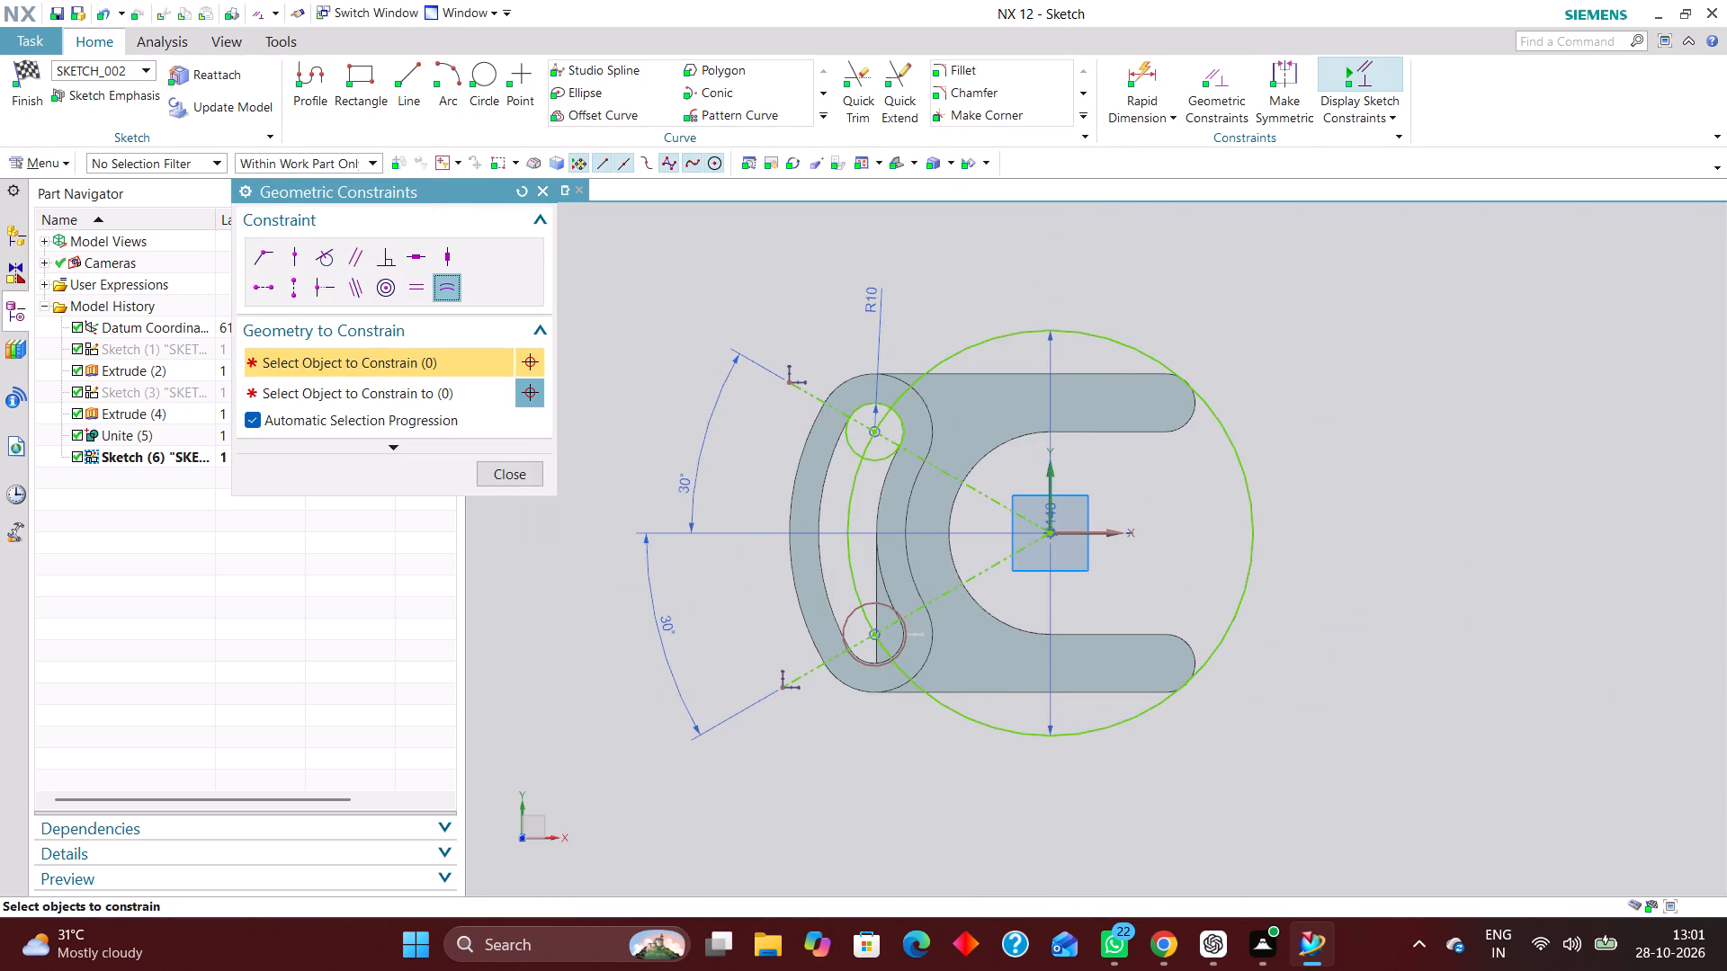
pyautogui.click(845, 447)
pyautogui.click(851, 611)
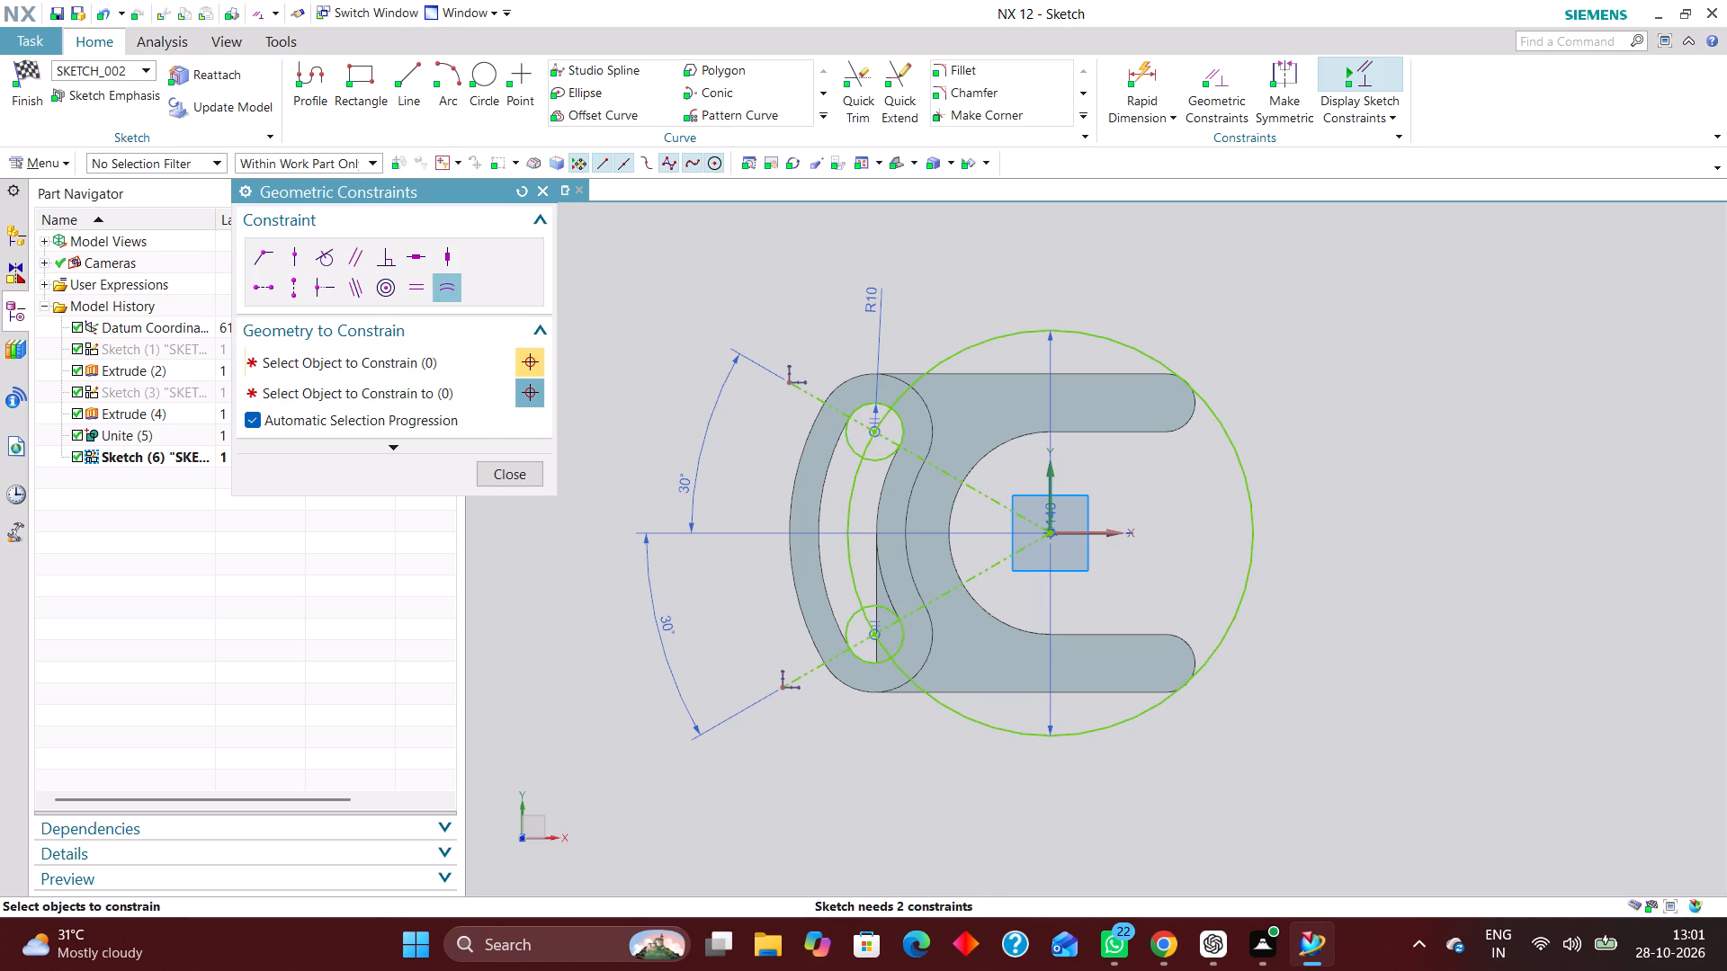
pyautogui.click(507, 476)
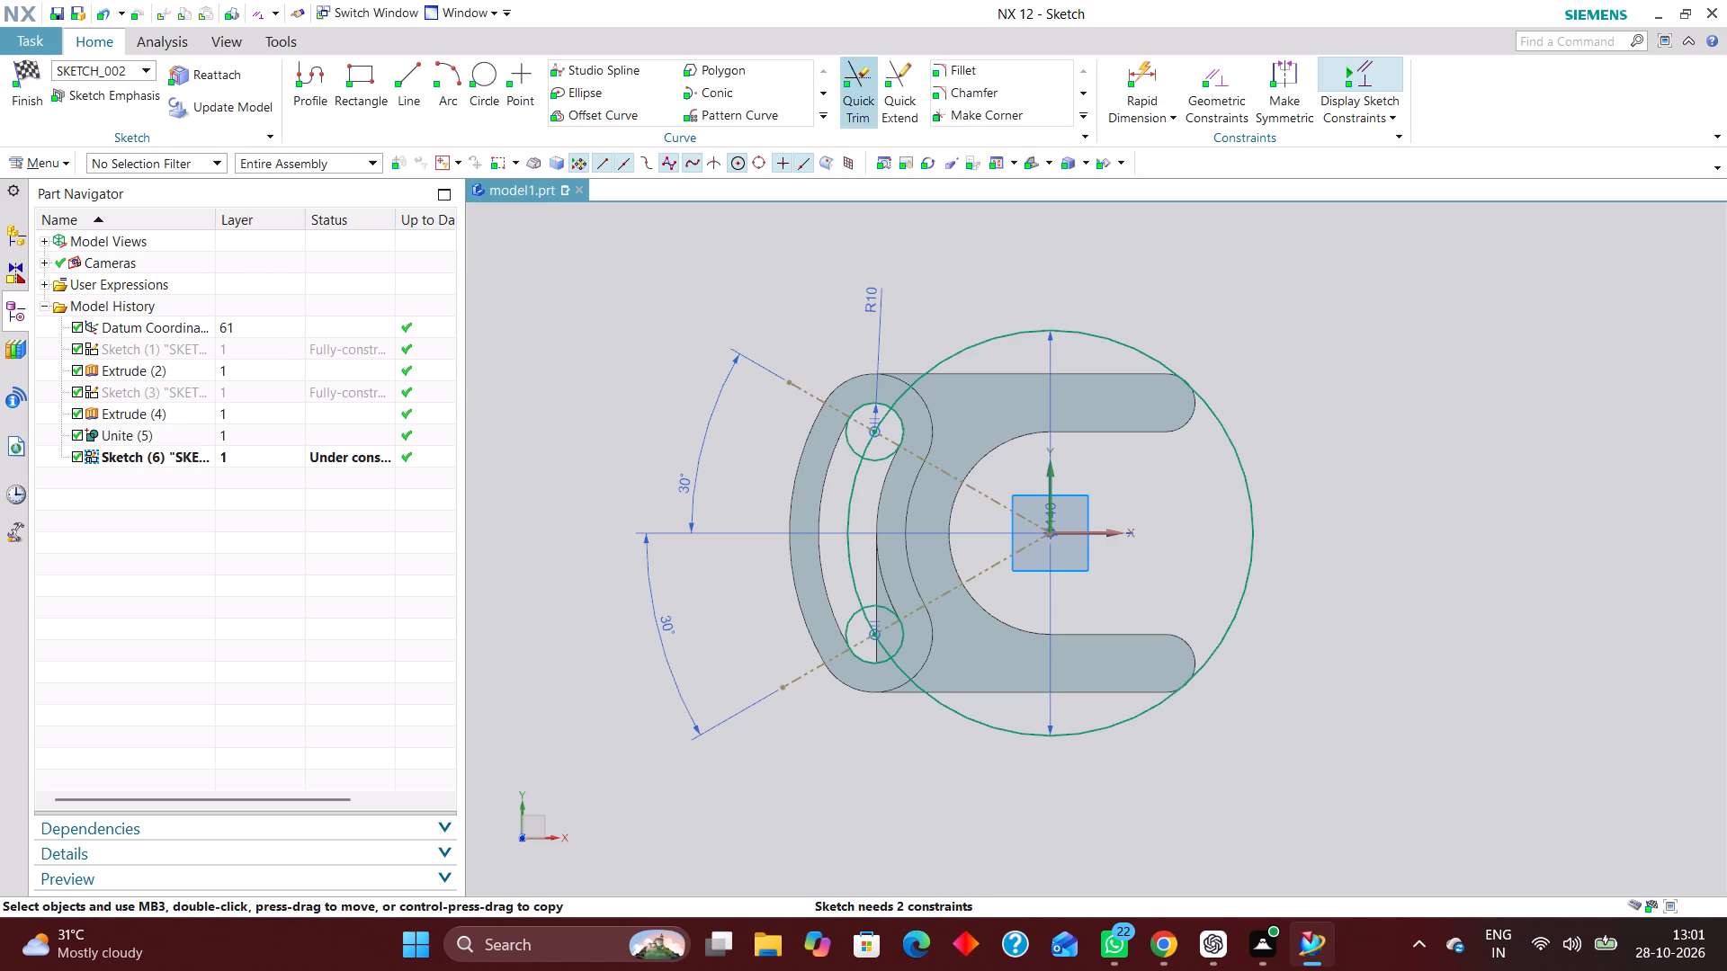
# Trim the outer ends of both 30° reference lines that extend beyond the small circles.
pyautogui.click(866, 100)
pyautogui.click(803, 399)
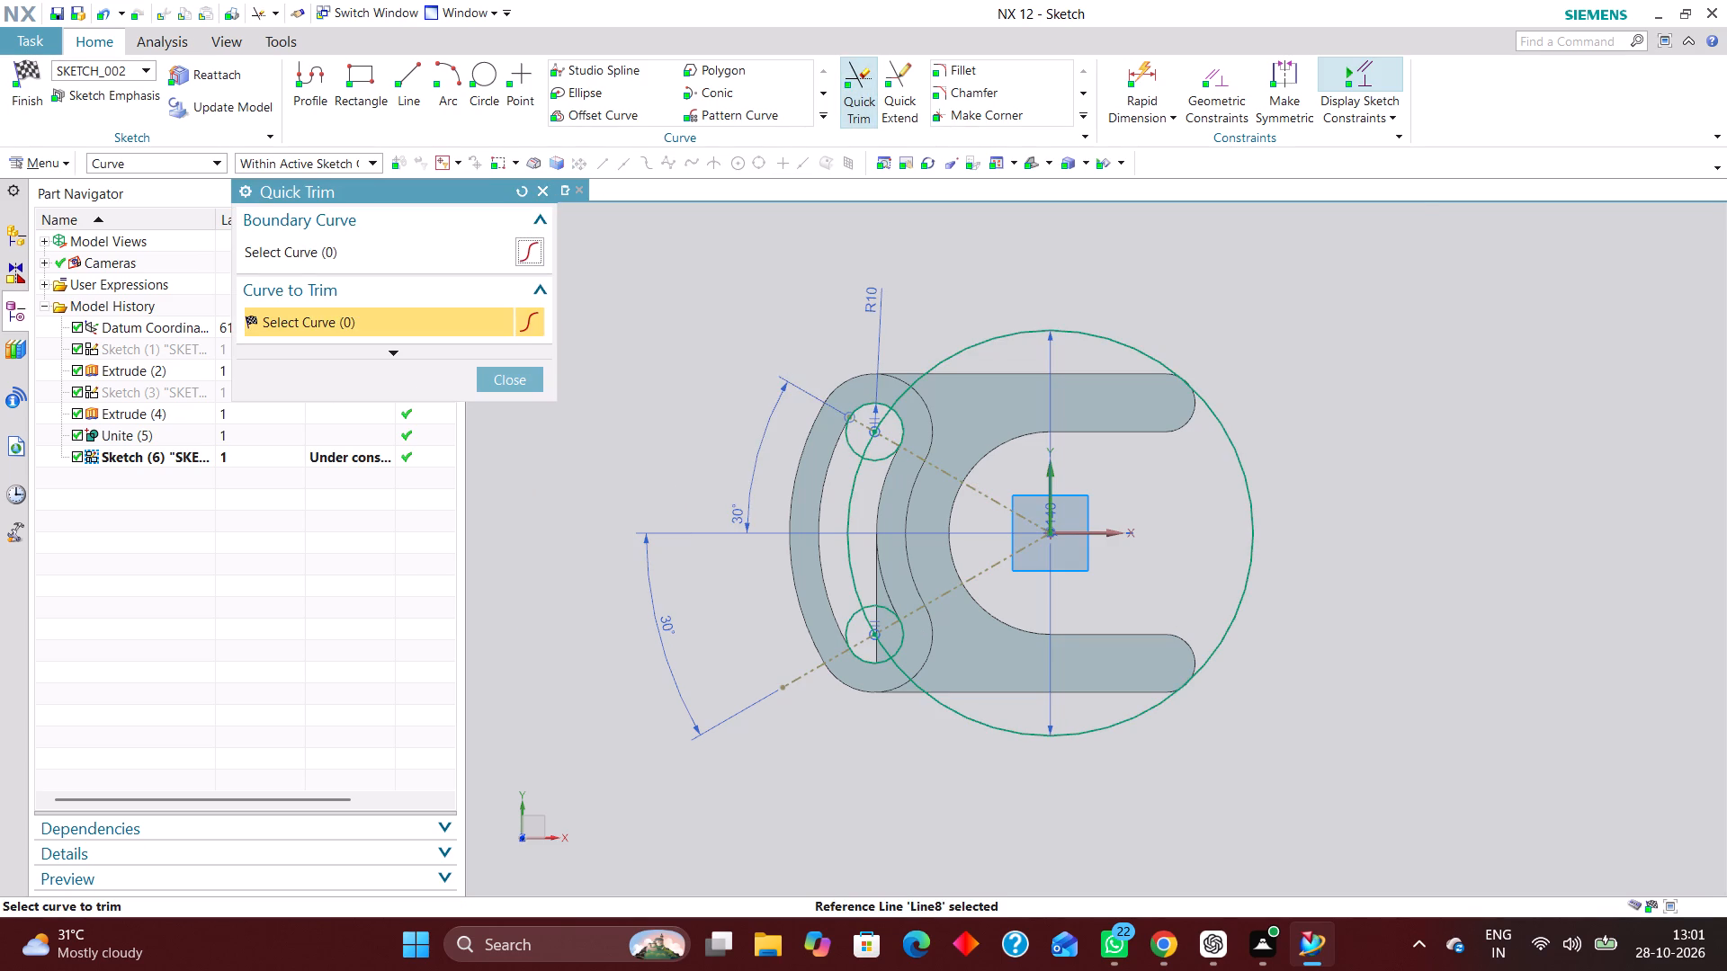
pyautogui.scroll(2, 797, 718)
pyautogui.click(791, 657)
pyautogui.scroll(-3, 781, 662)
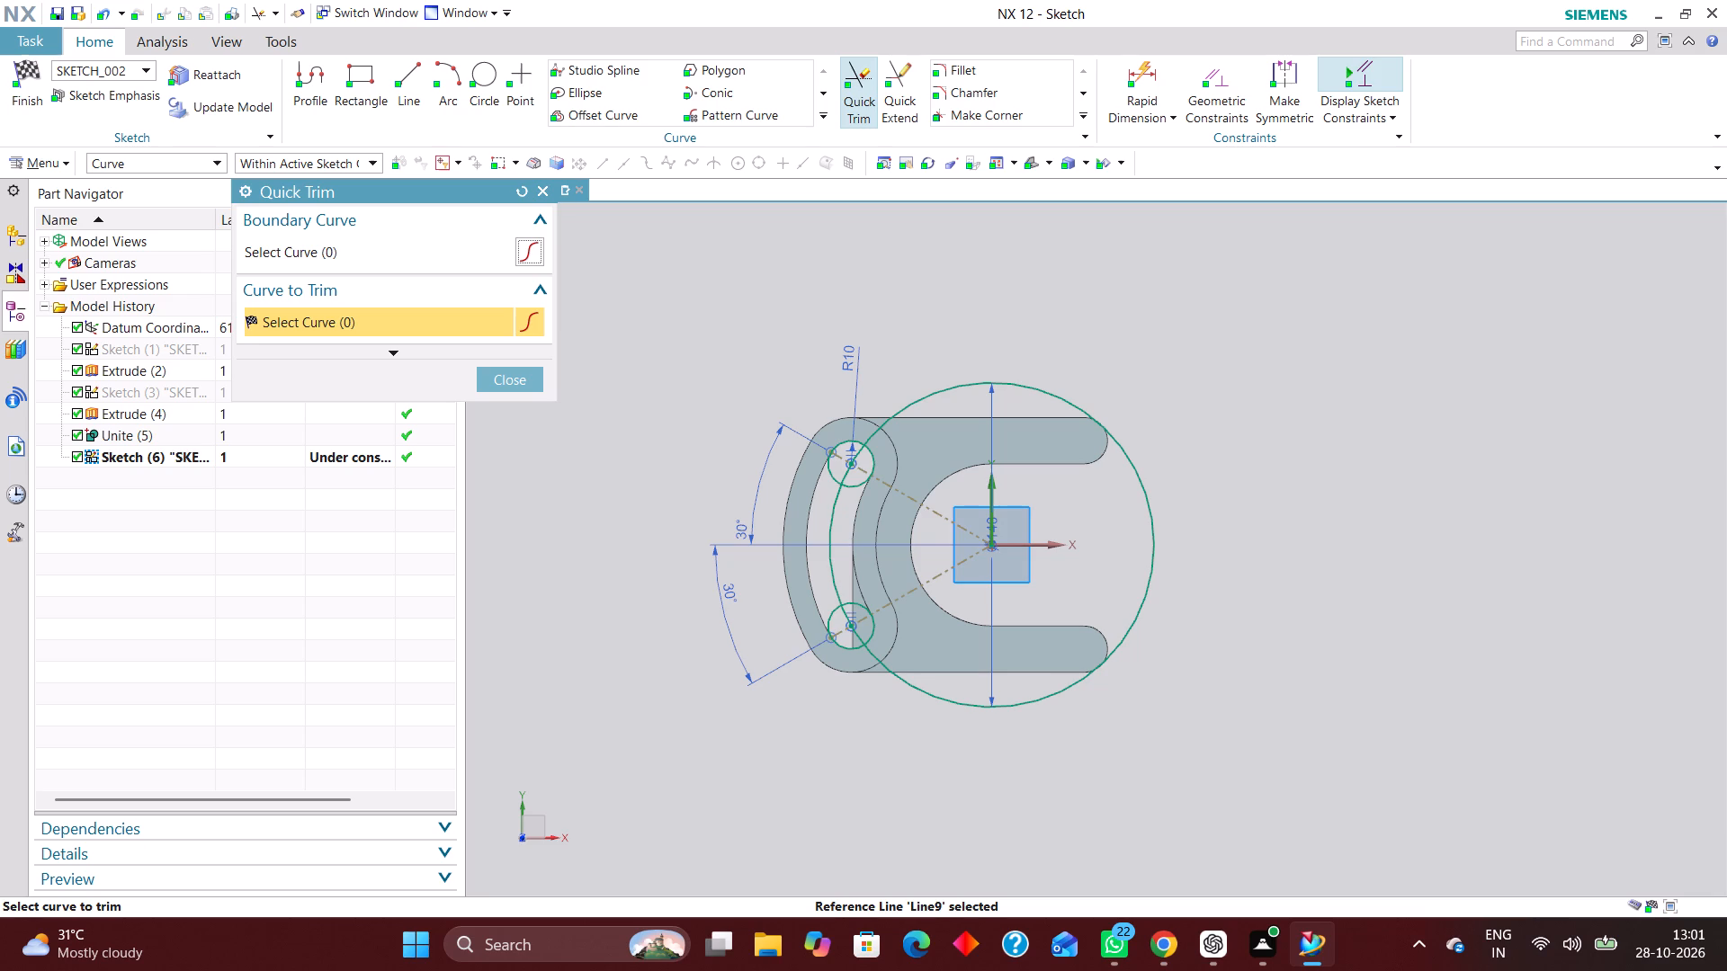
pyautogui.click(510, 374)
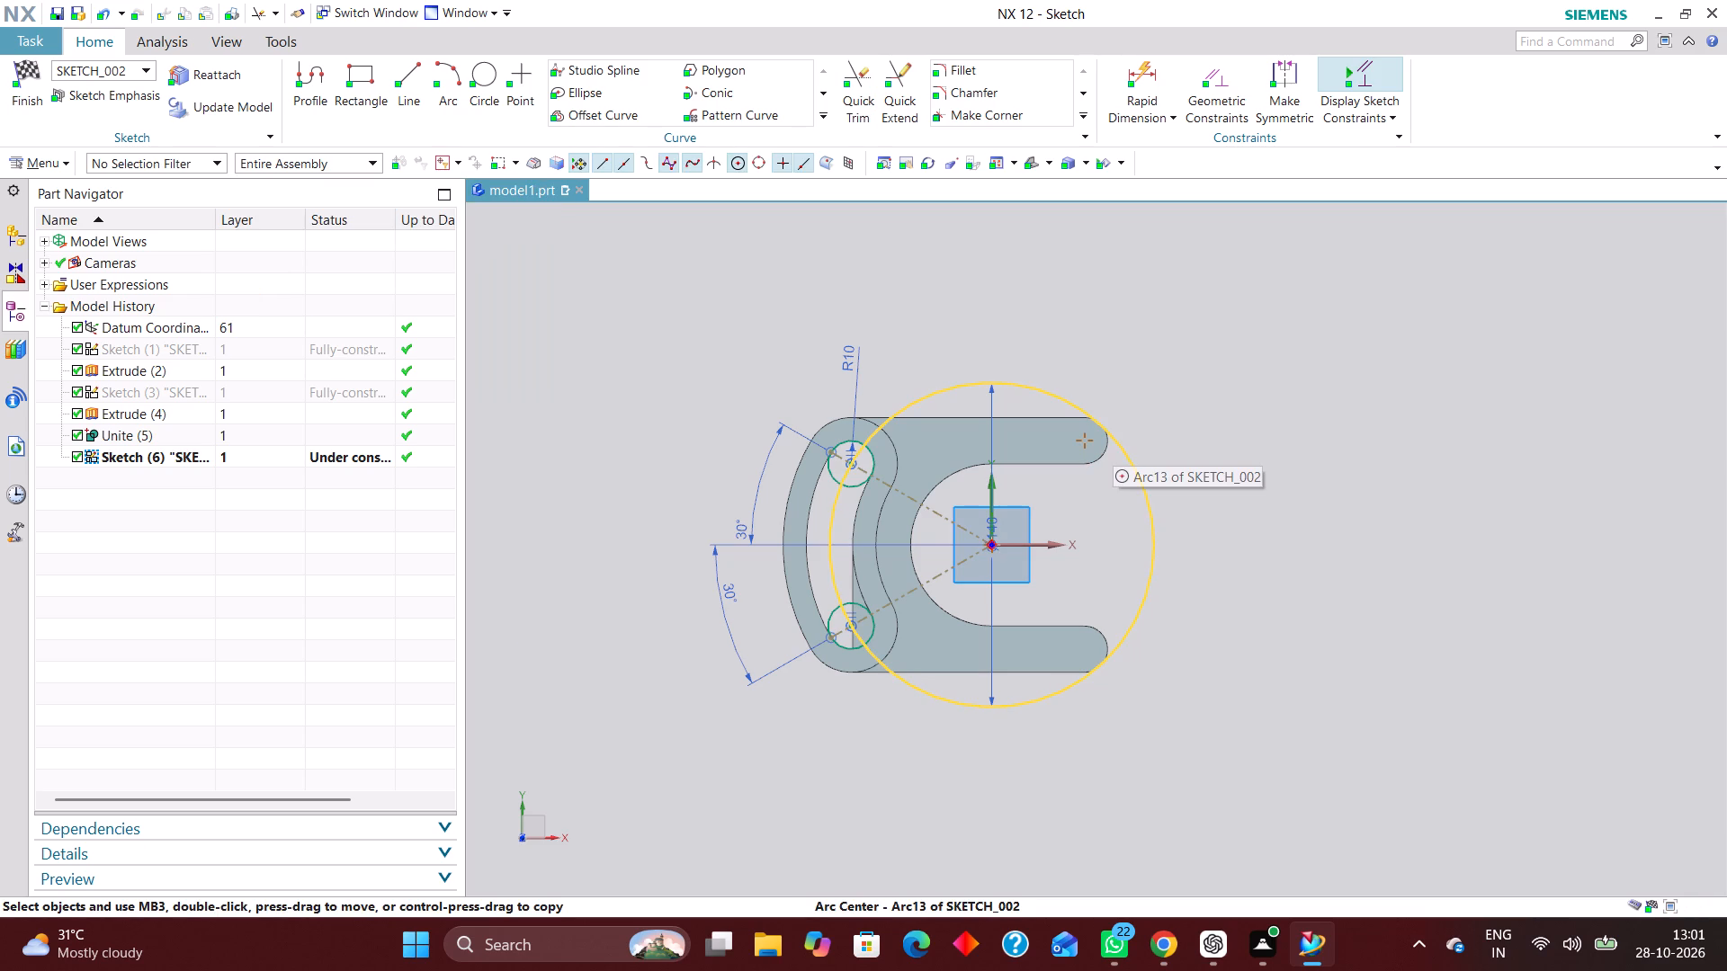
# Convert the 140 mm circle into a reference circle.
pyautogui.moveTo(1112, 443); pyautogui.dragTo(1252, 558, button='right')
pyautogui.moveTo(1148, 510); pyautogui.dragTo(1210, 609, button='right')
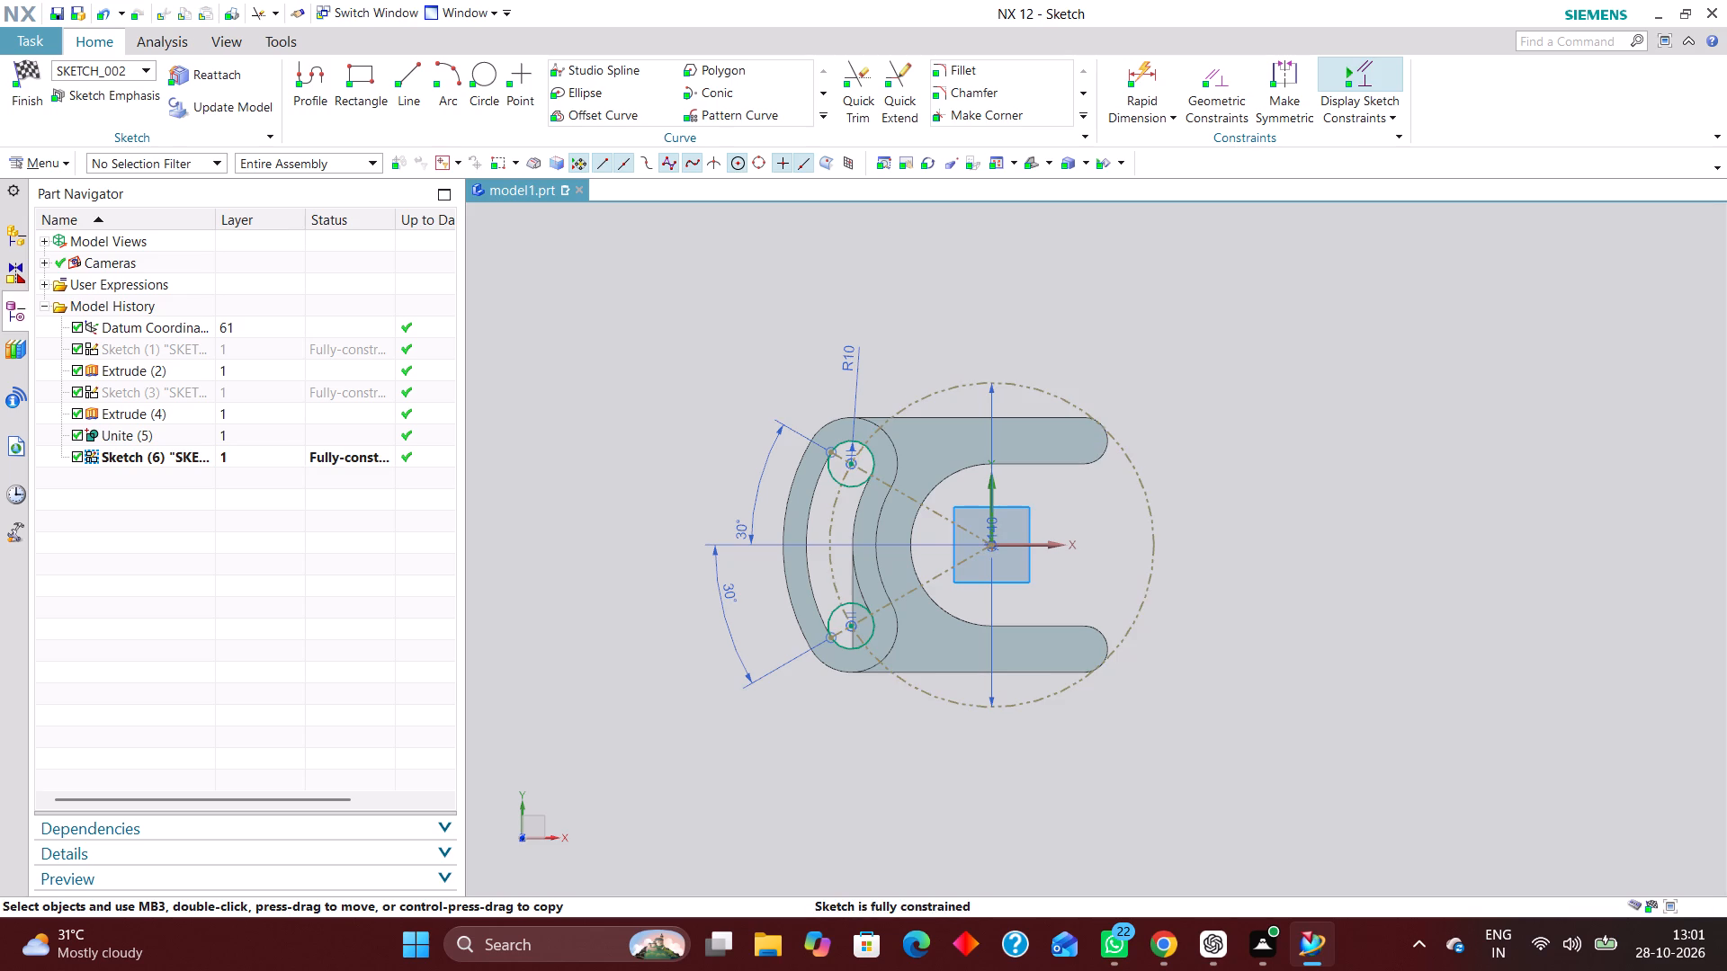
# Hide the solid bracket body so only the sketch geometry is displayed.
pyautogui.click(474, 74)
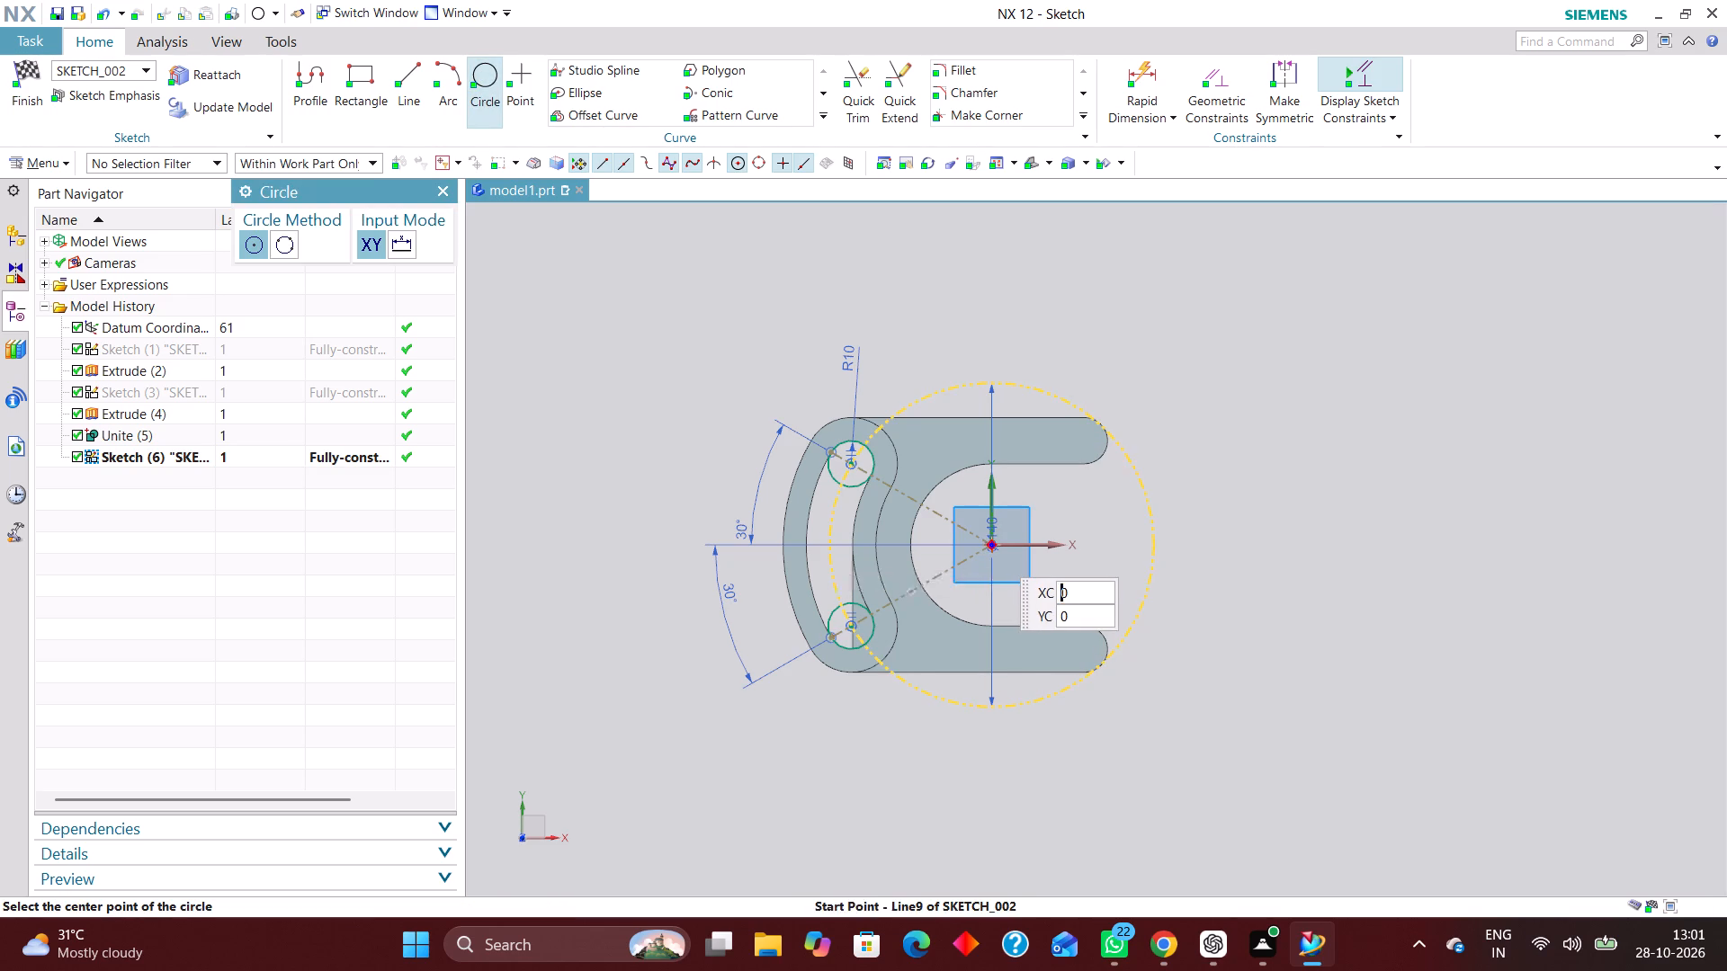
pyautogui.click(443, 186)
pyautogui.moveTo(933, 431); pyautogui.dragTo(934, 468, button='right')
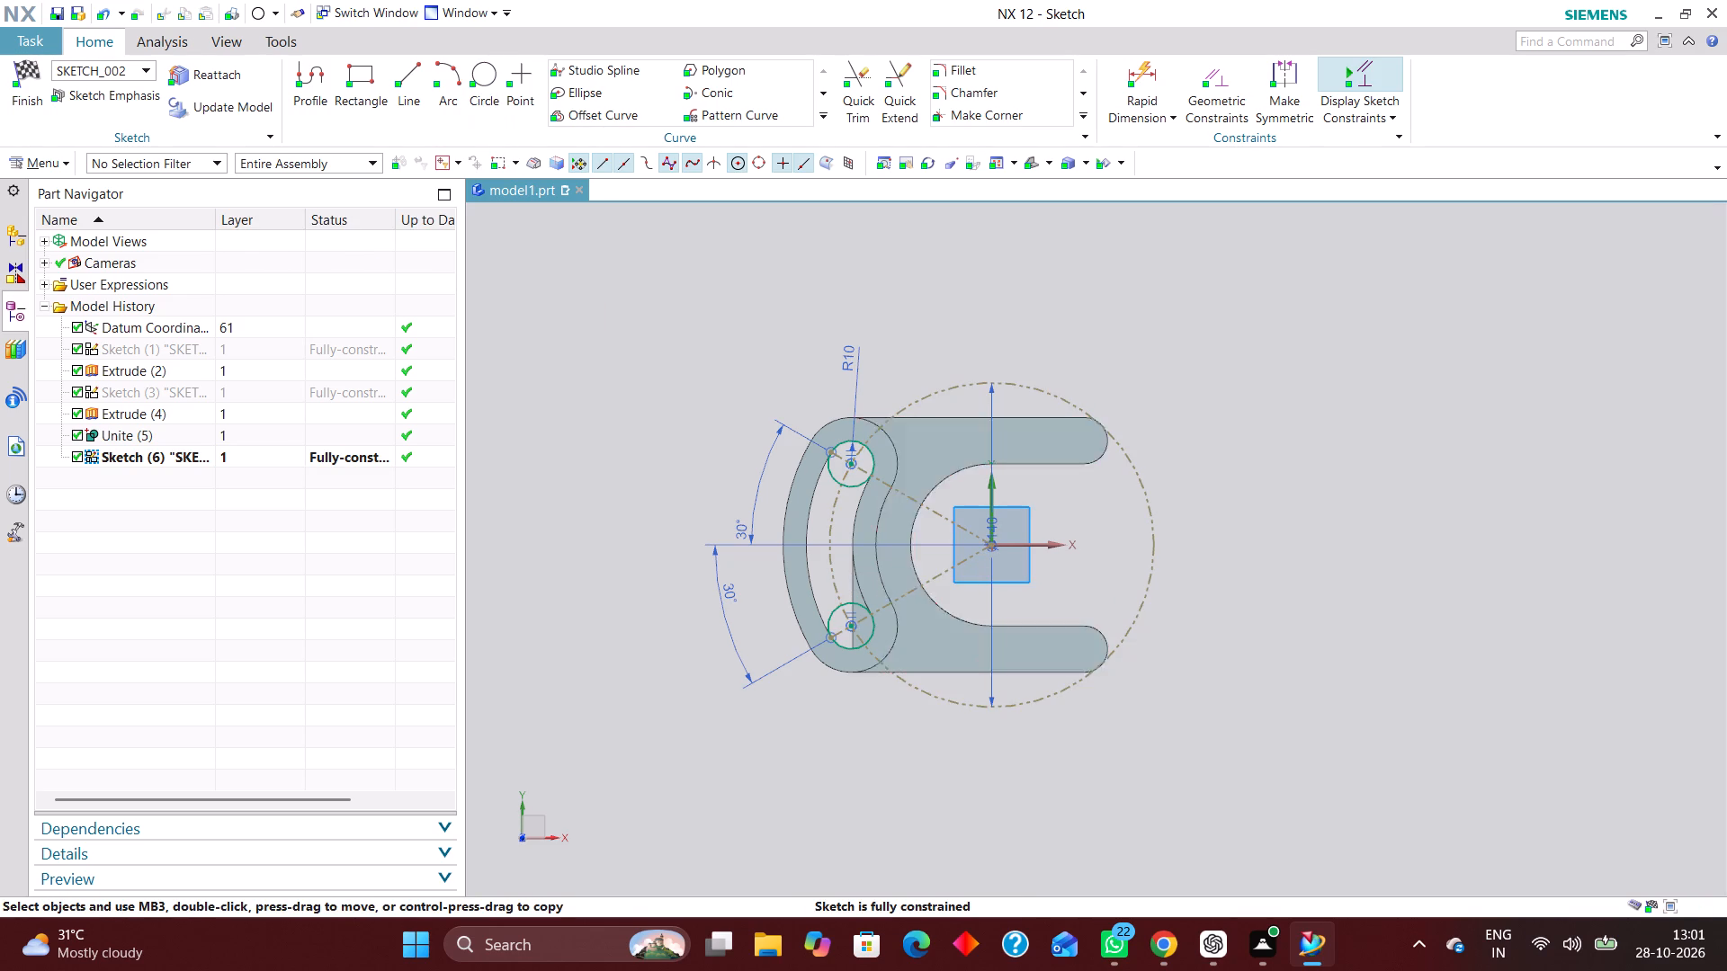
pyautogui.moveTo(934, 468); pyautogui.dragTo(934, 515, button='right')
# Draw two circles centred at the origin, one outside and one inside the 140 mm reference circle.
pyautogui.click(487, 74)
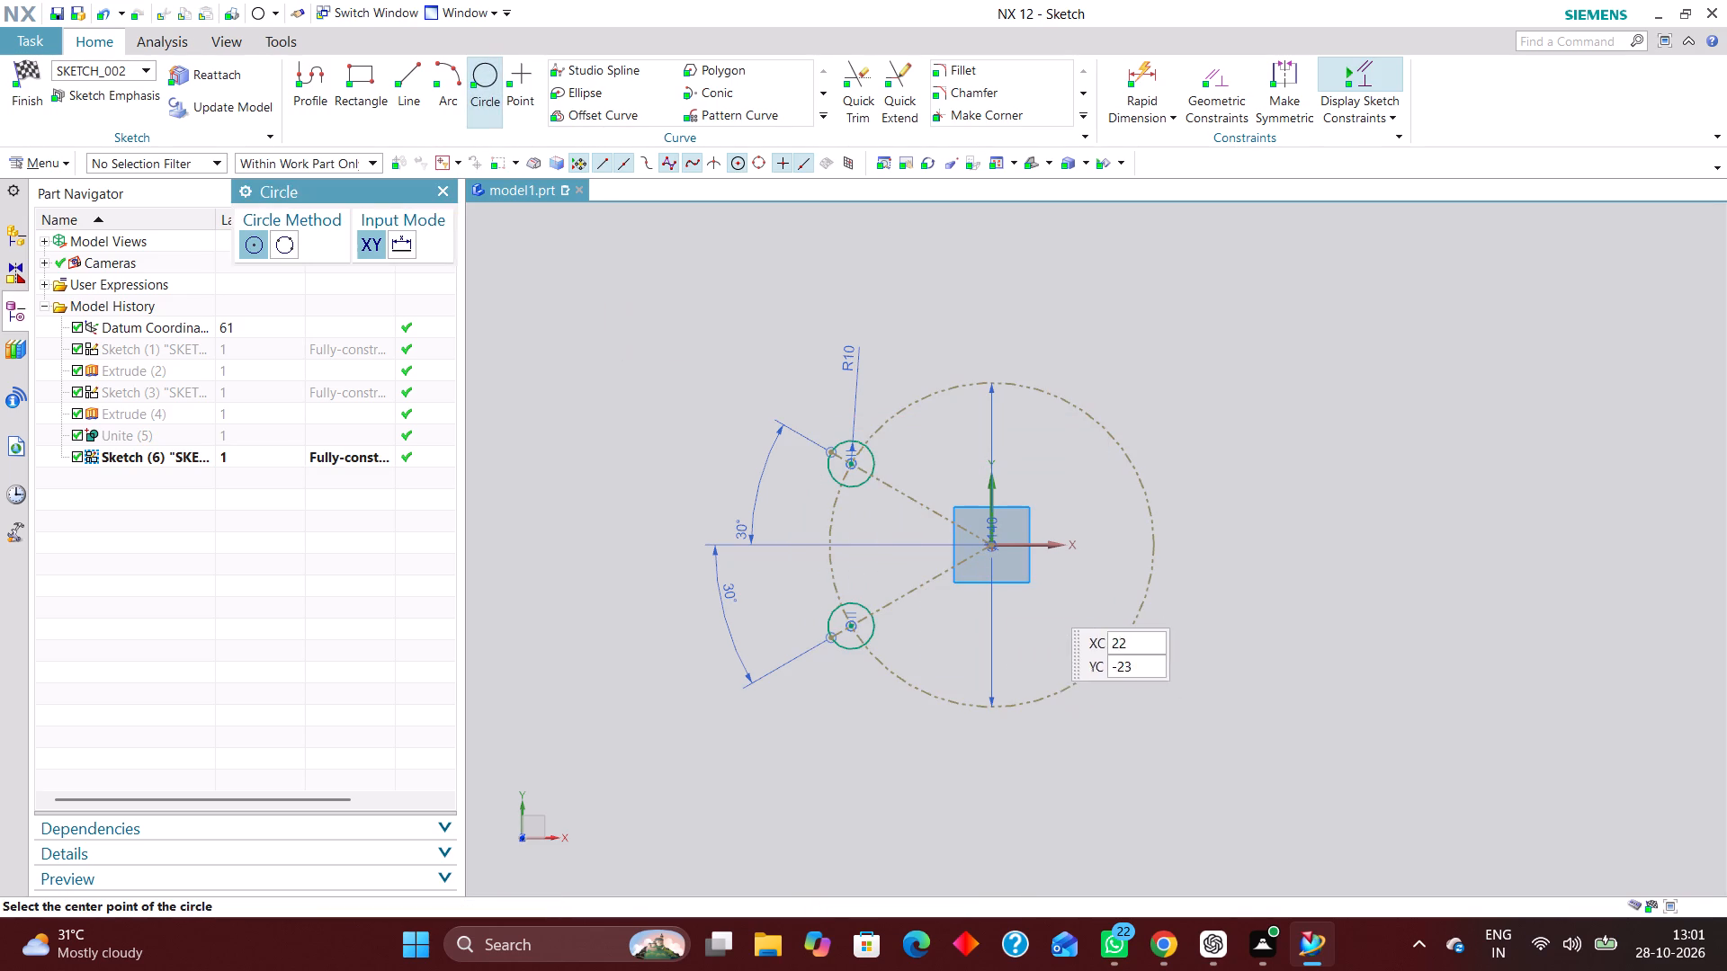
pyautogui.click(993, 548)
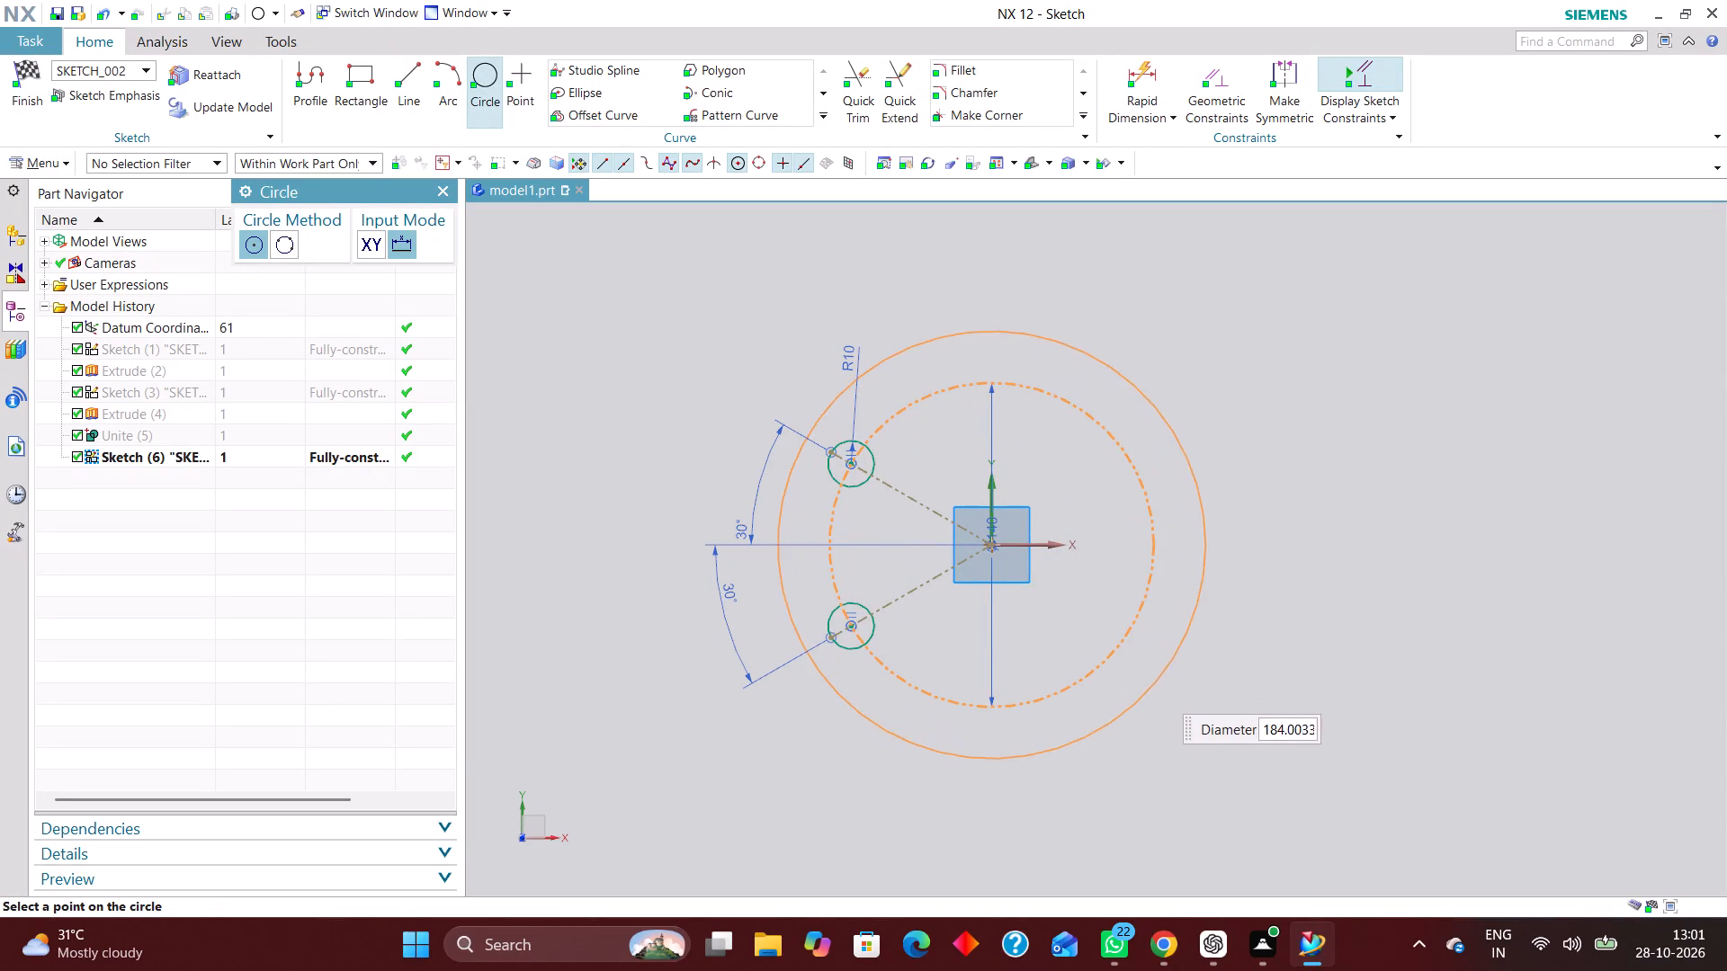
pyautogui.click(1148, 679)
pyautogui.click(990, 547)
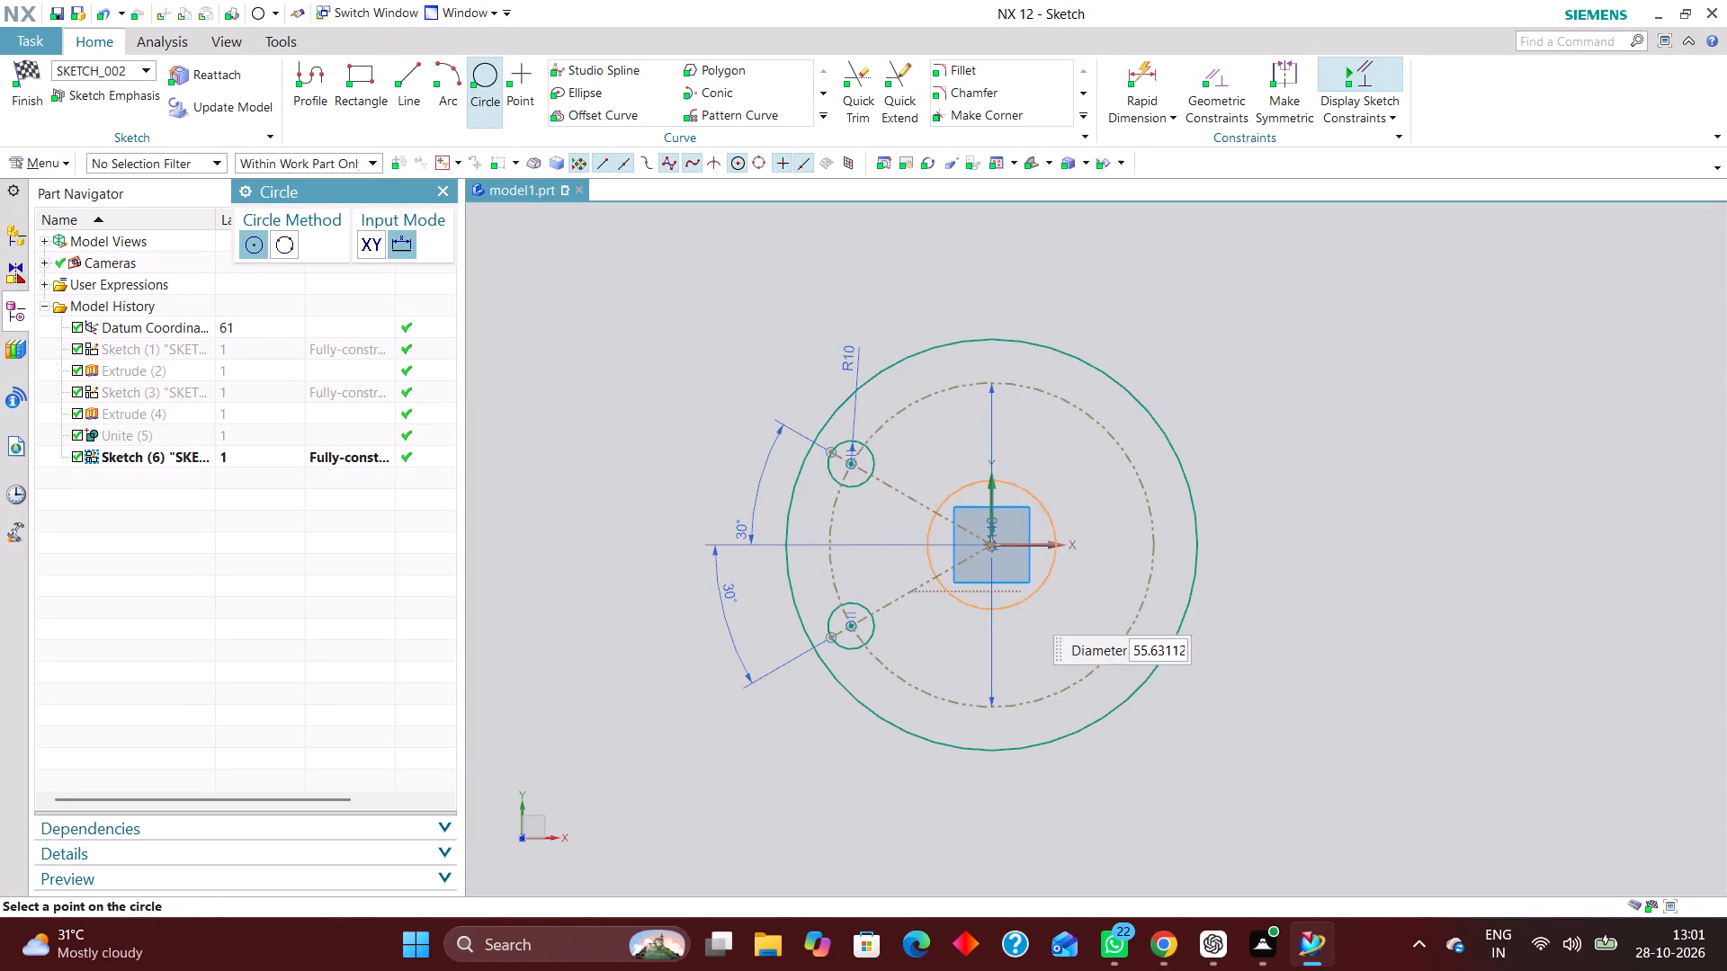
pyautogui.click(1052, 646)
# Make the outer and inner concentric circles tangent to the upper small circle.
pyautogui.click(1225, 70)
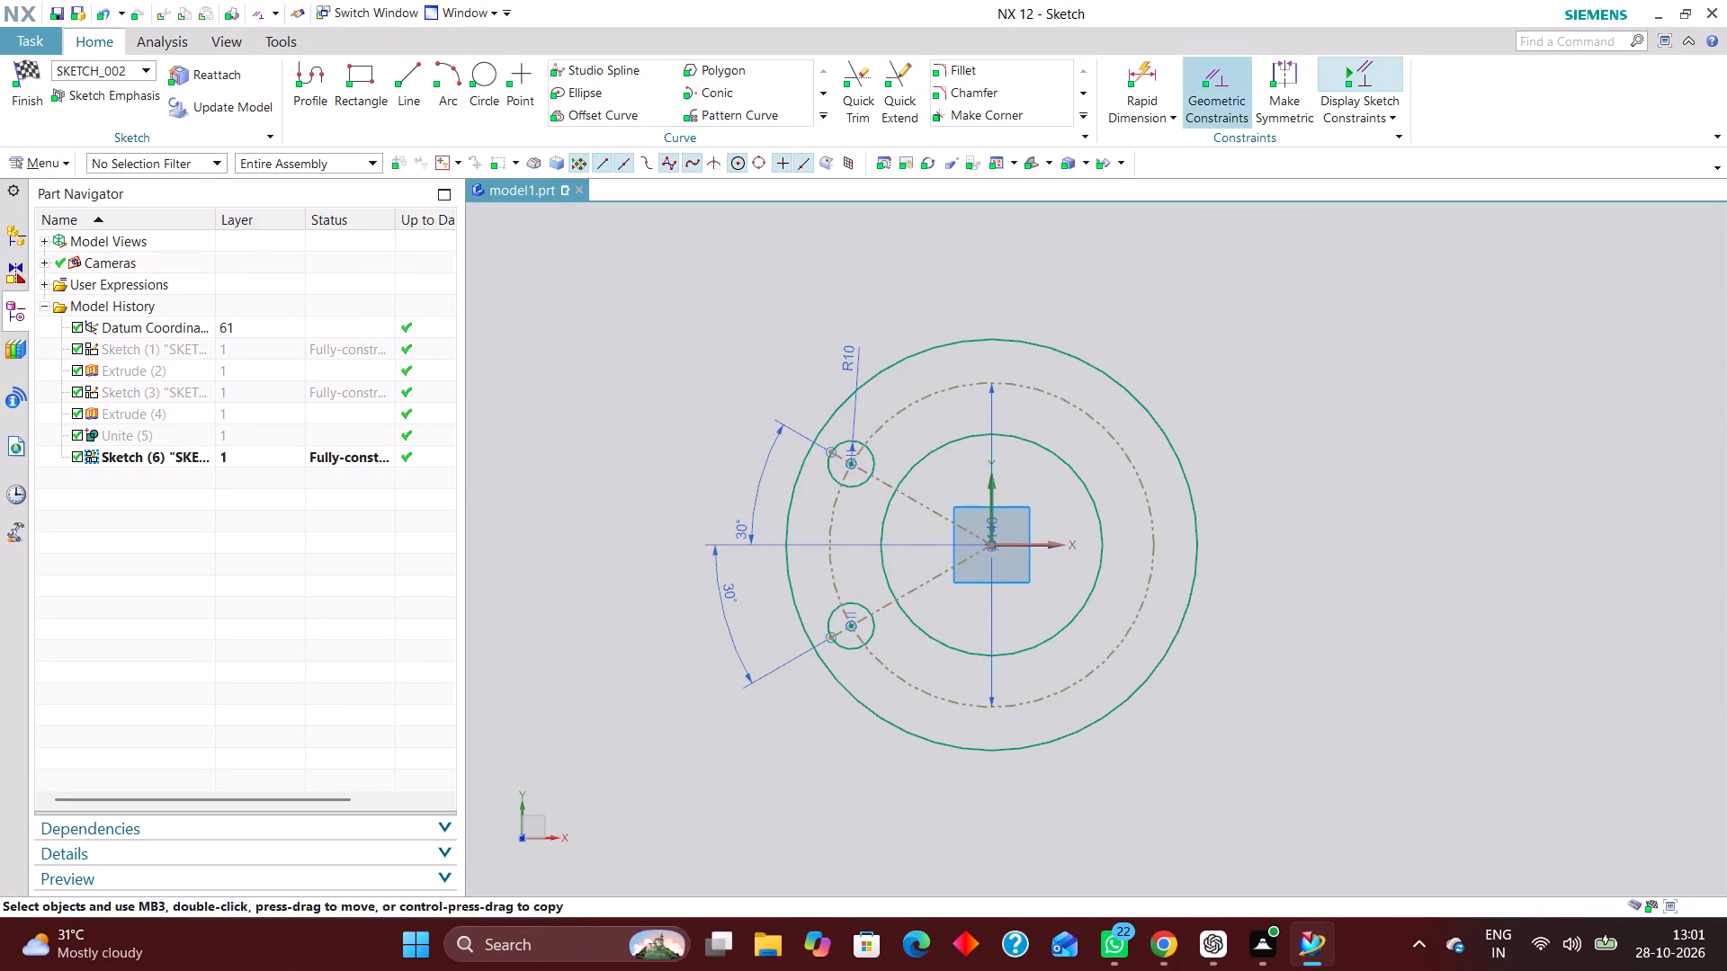
pyautogui.click(327, 254)
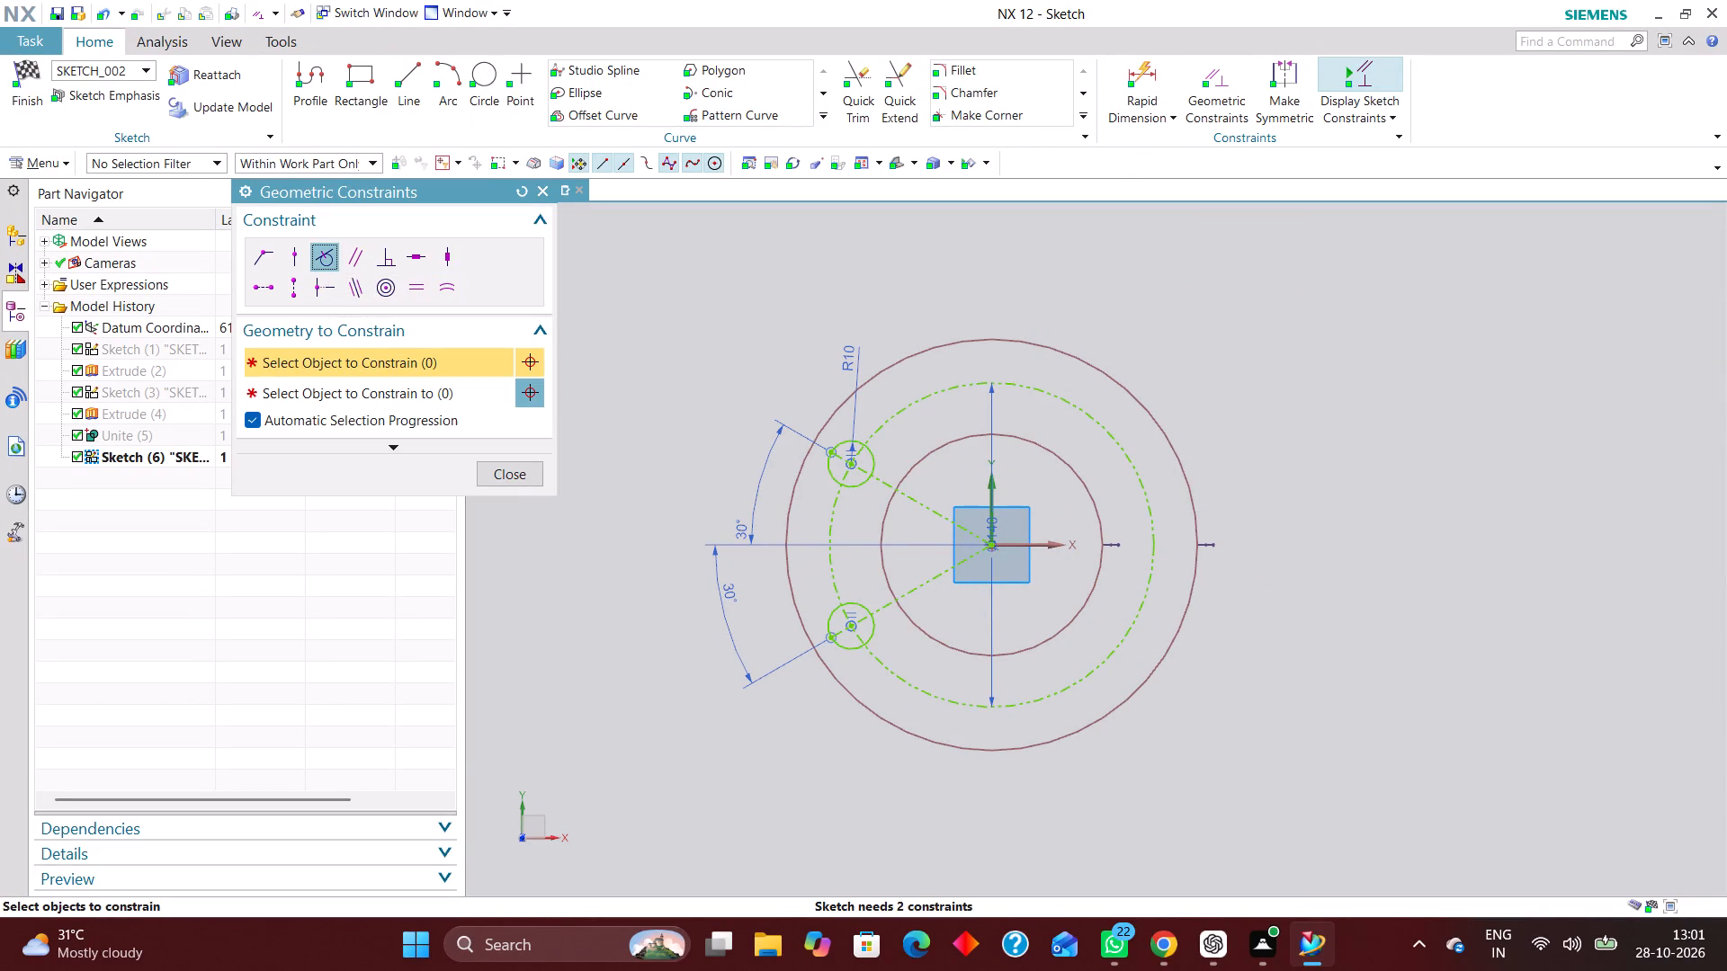
pyautogui.click(831, 518)
pyautogui.click(549, 194)
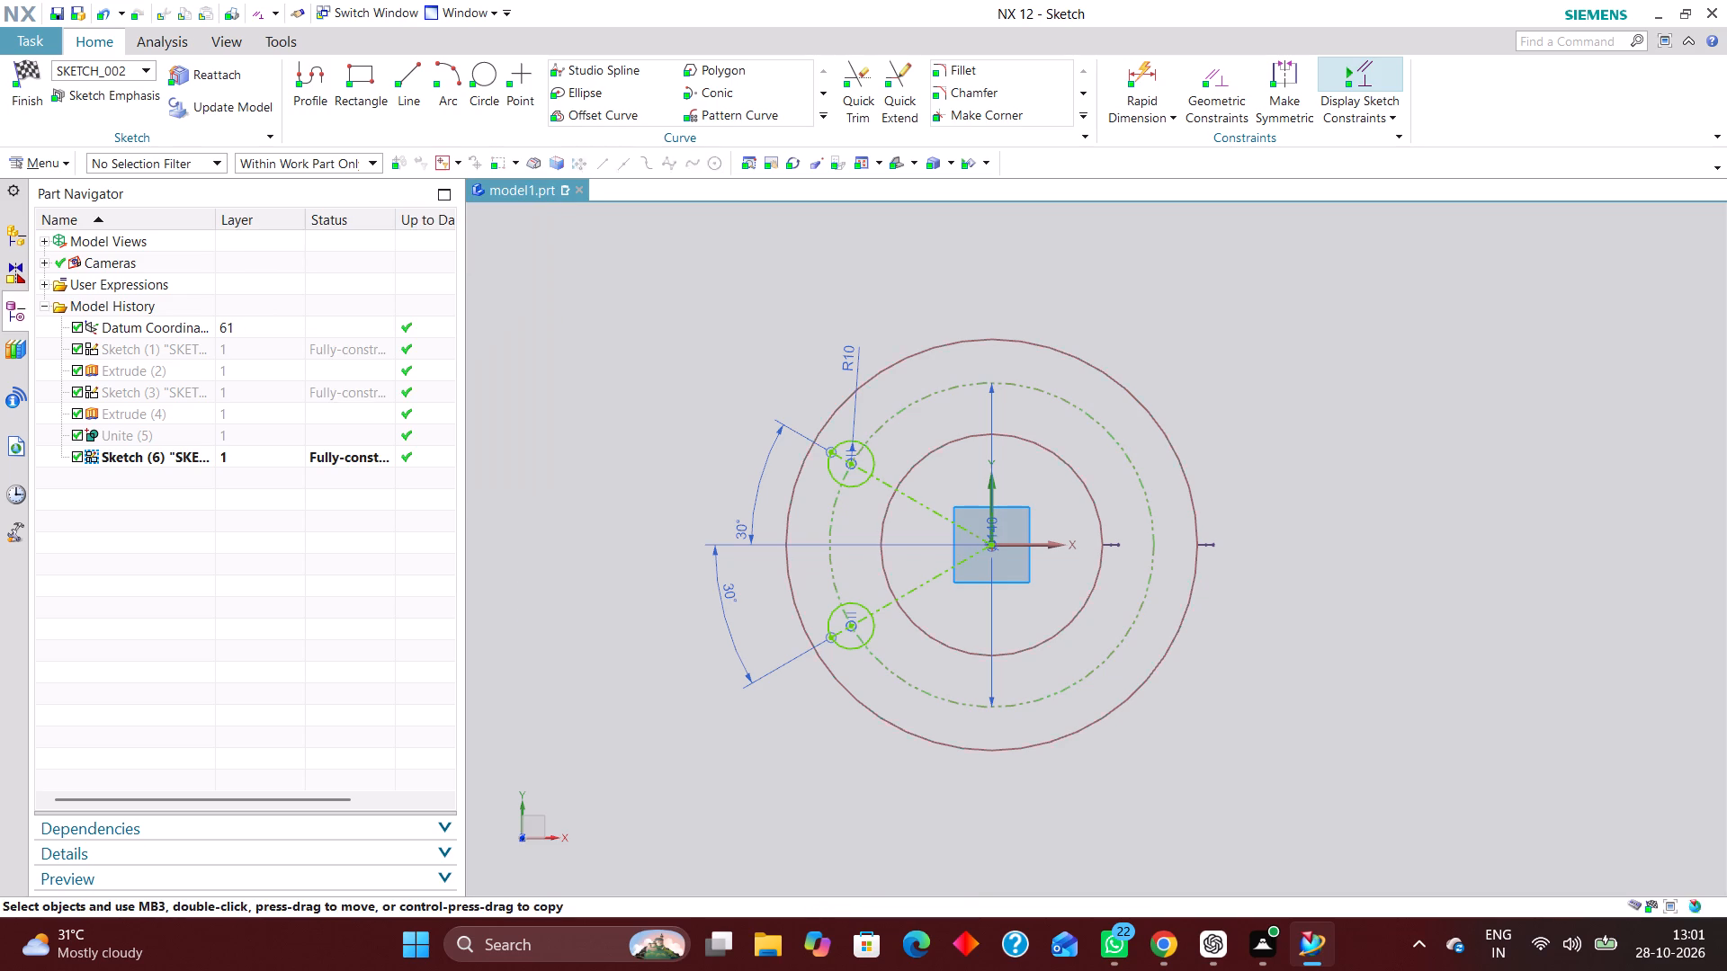
pyautogui.click(1218, 73)
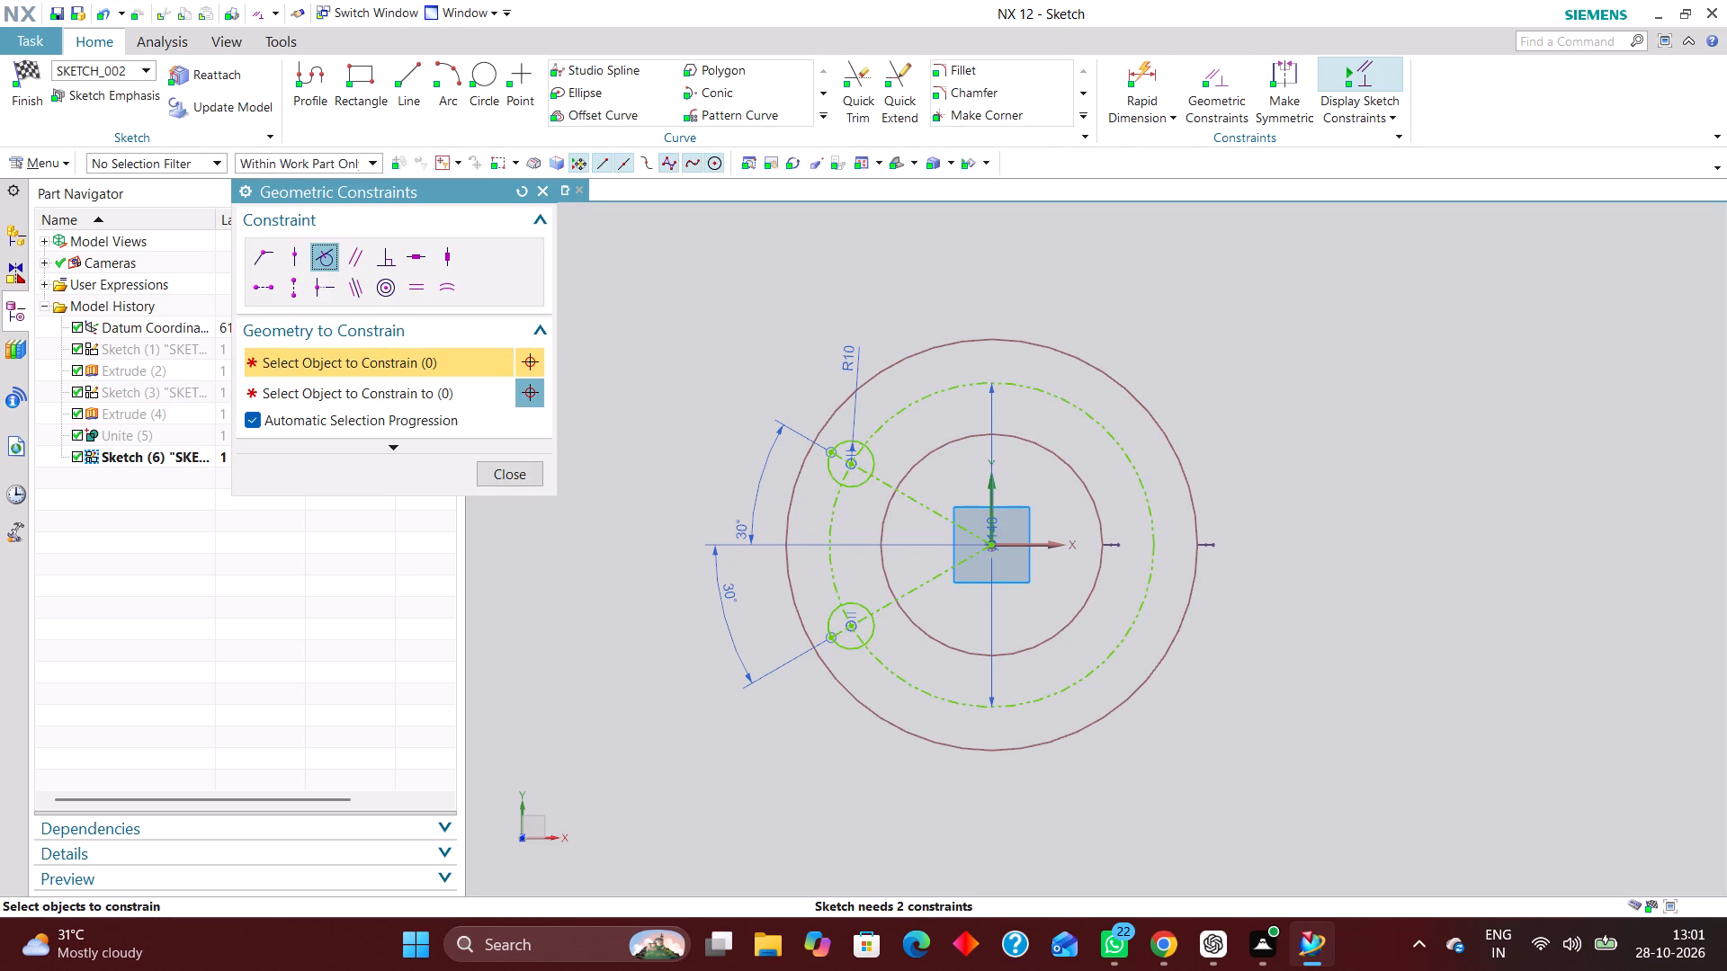
pyautogui.click(830, 477)
pyautogui.click(797, 469)
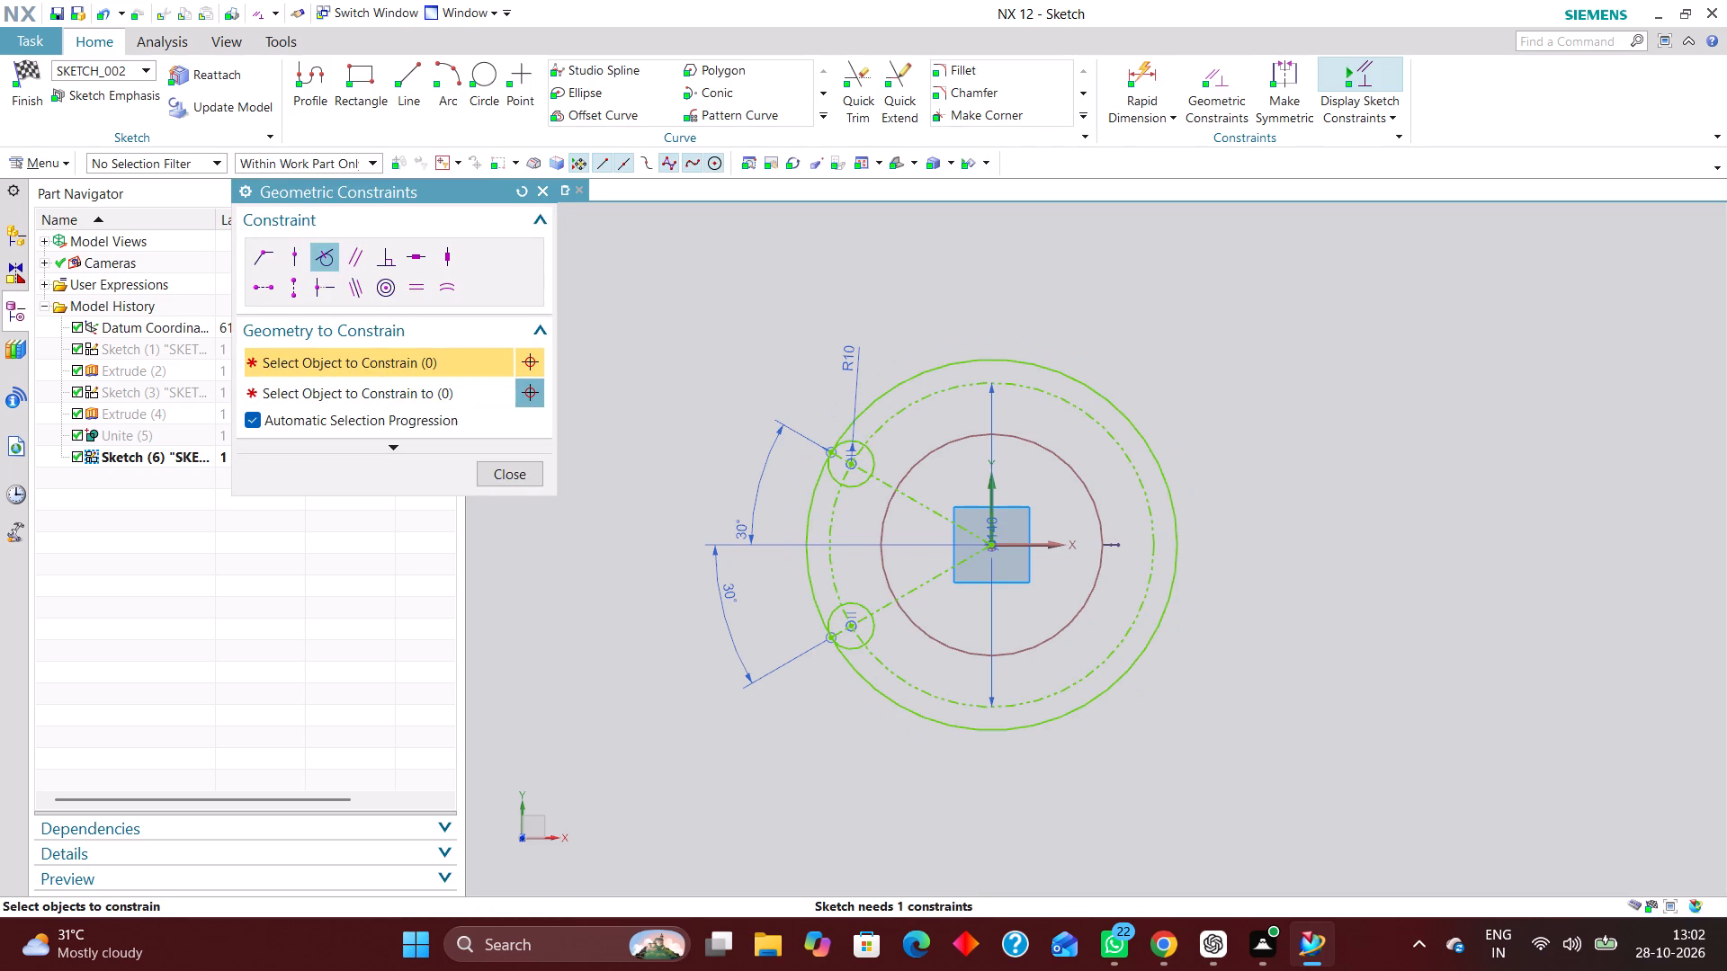
pyautogui.click(854, 482)
pyautogui.click(884, 498)
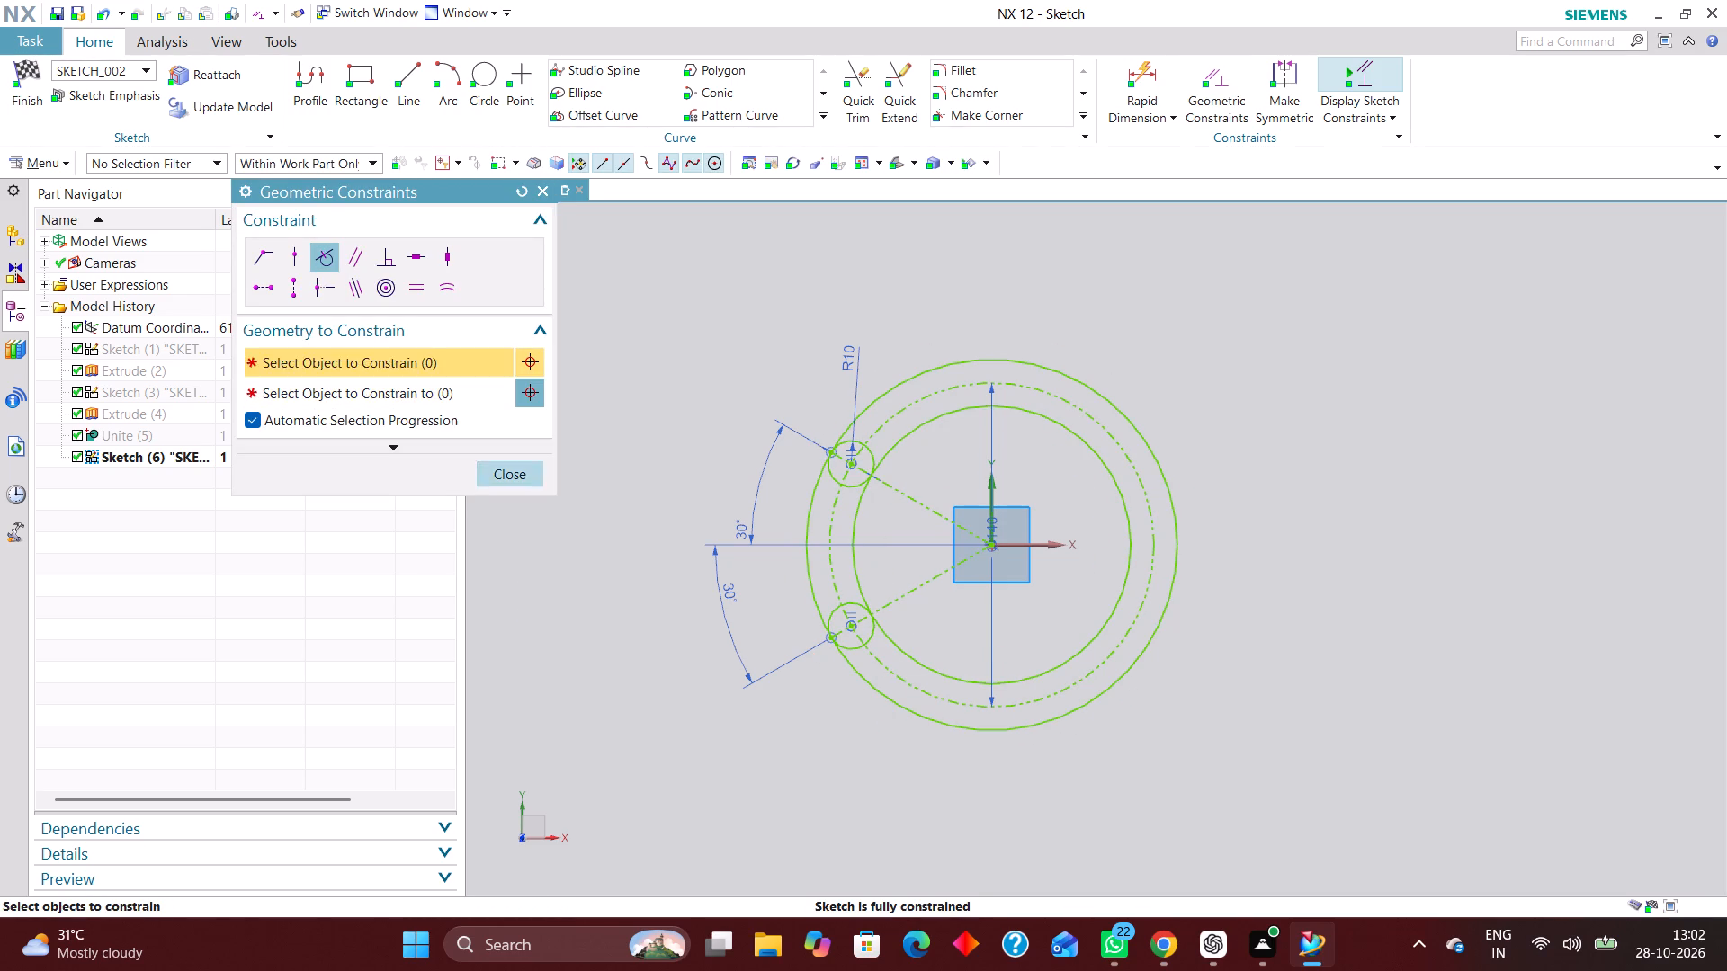
pyautogui.click(528, 476)
# Trim the outer and inner concentric circles, keeping only their arcs between the two small circles.
pyautogui.click(838, 94)
pyautogui.click(861, 80)
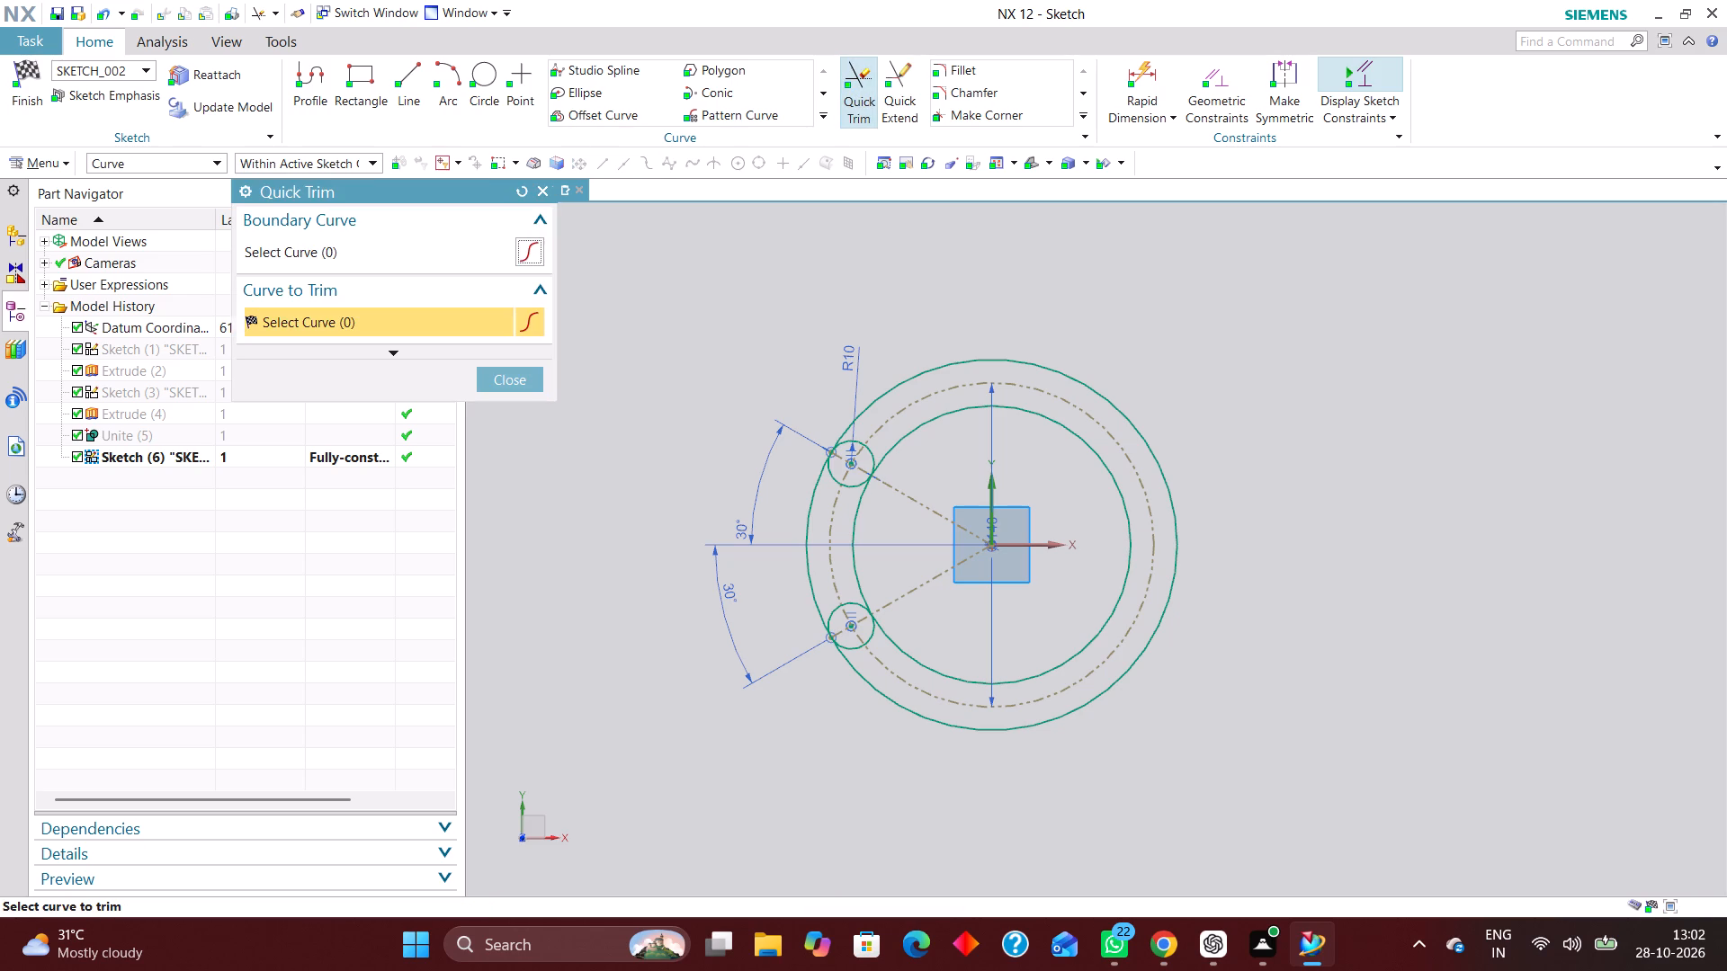
pyautogui.scroll(2, 862, 432)
pyautogui.click(857, 404)
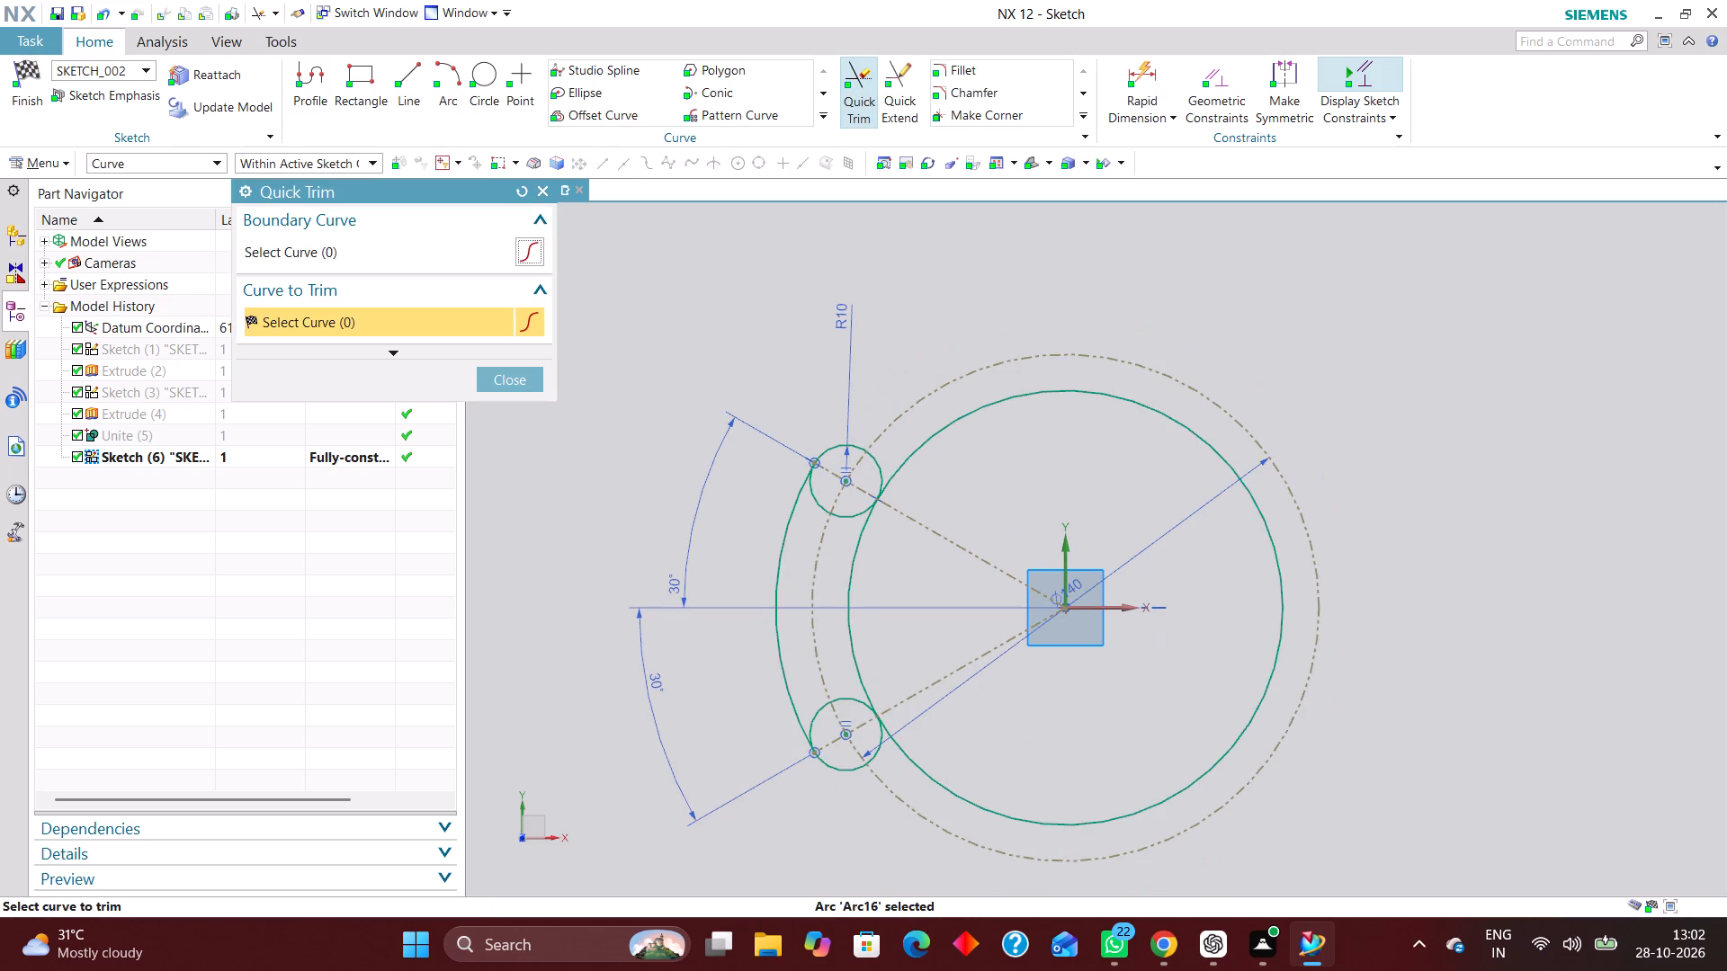
pyautogui.click(894, 461)
# Trim the inner portions of the two small end circles to leave a closed curved slot outline, and finish the sketch.
pyautogui.click(812, 498)
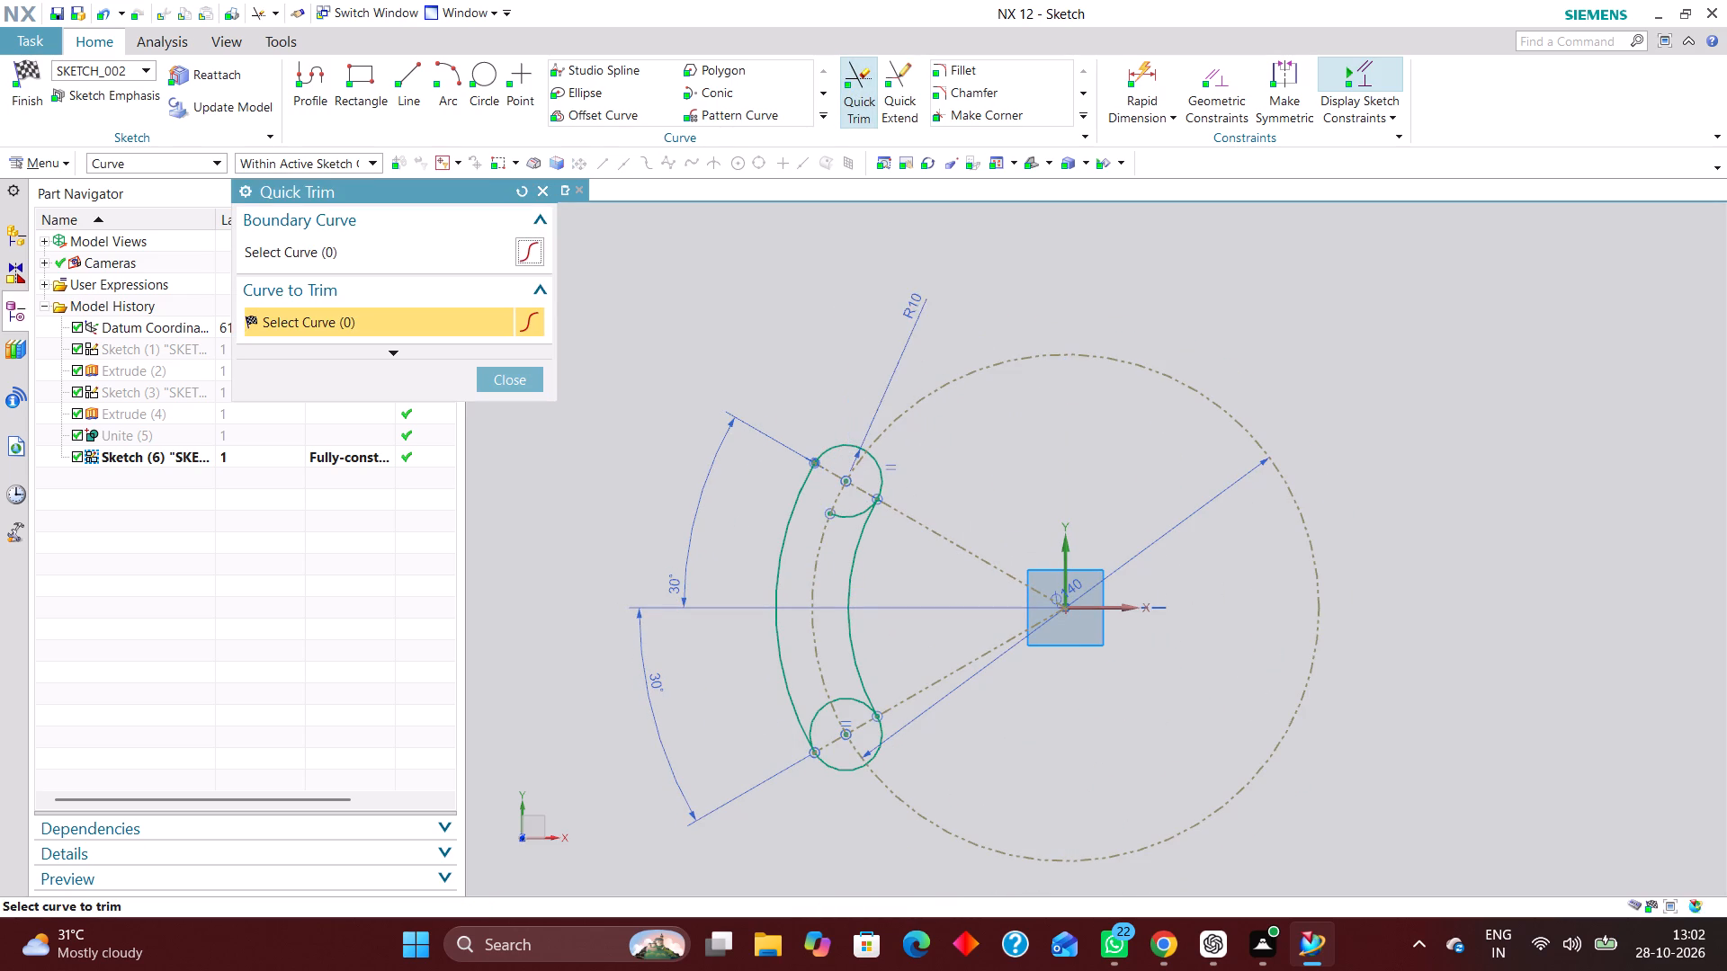
pyautogui.click(851, 512)
pyautogui.click(811, 707)
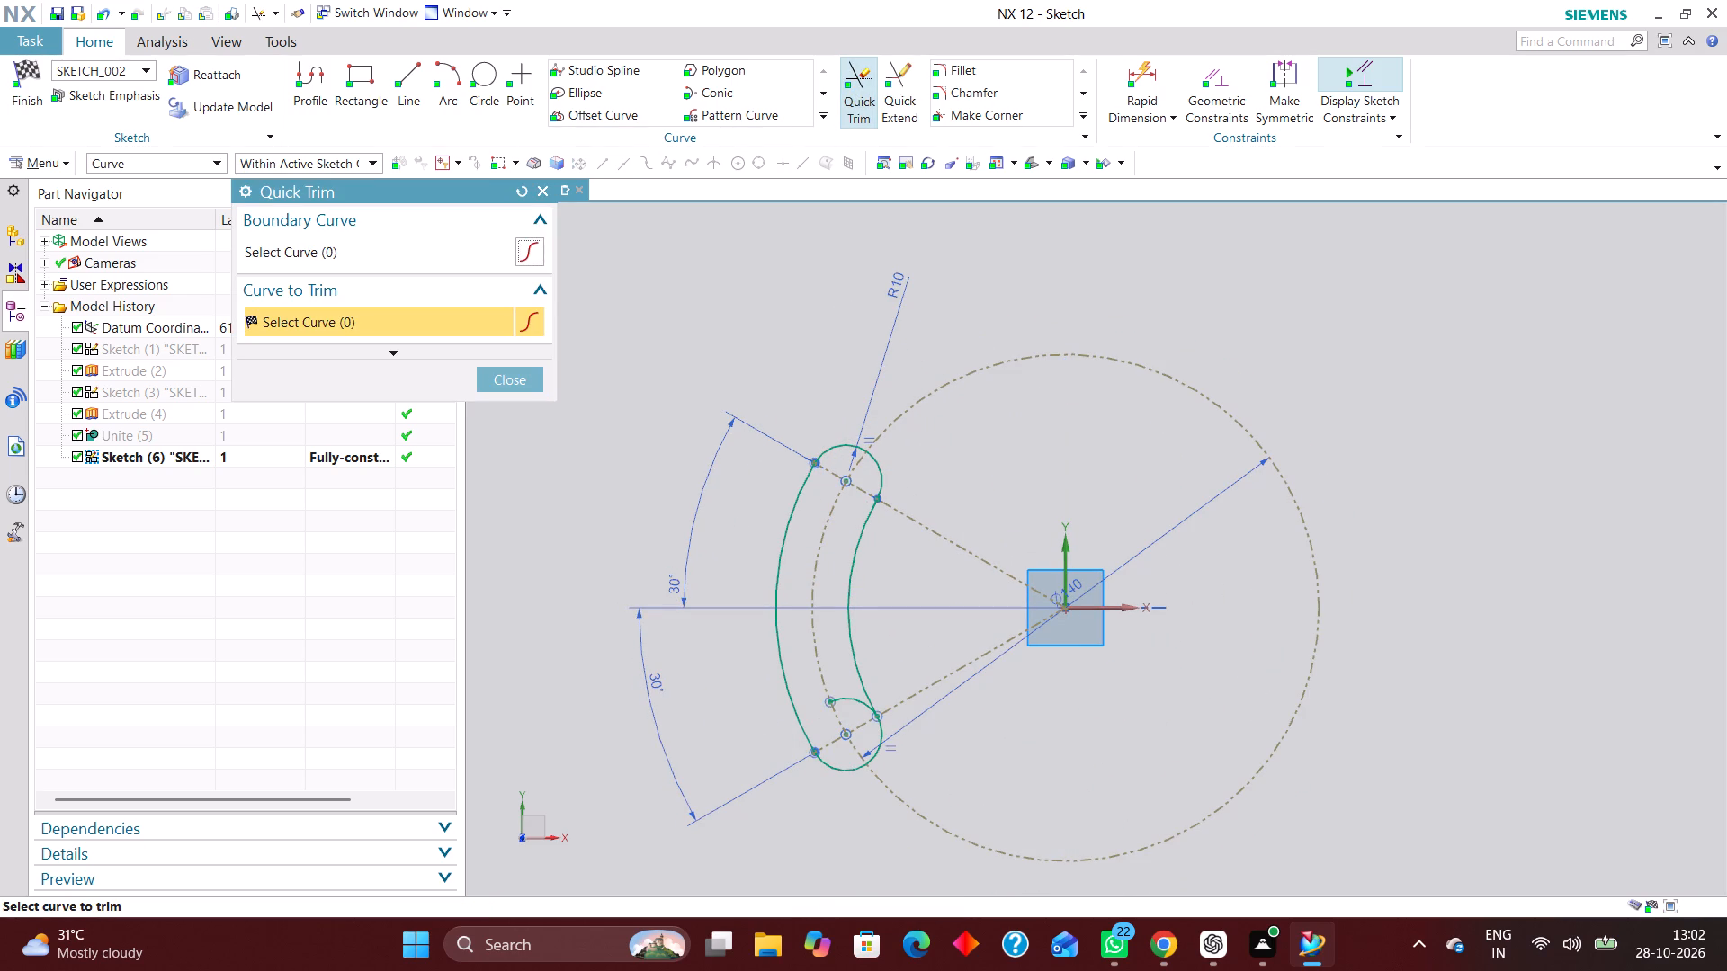
pyautogui.click(859, 699)
pyautogui.click(512, 371)
pyautogui.scroll(-3, 904, 398)
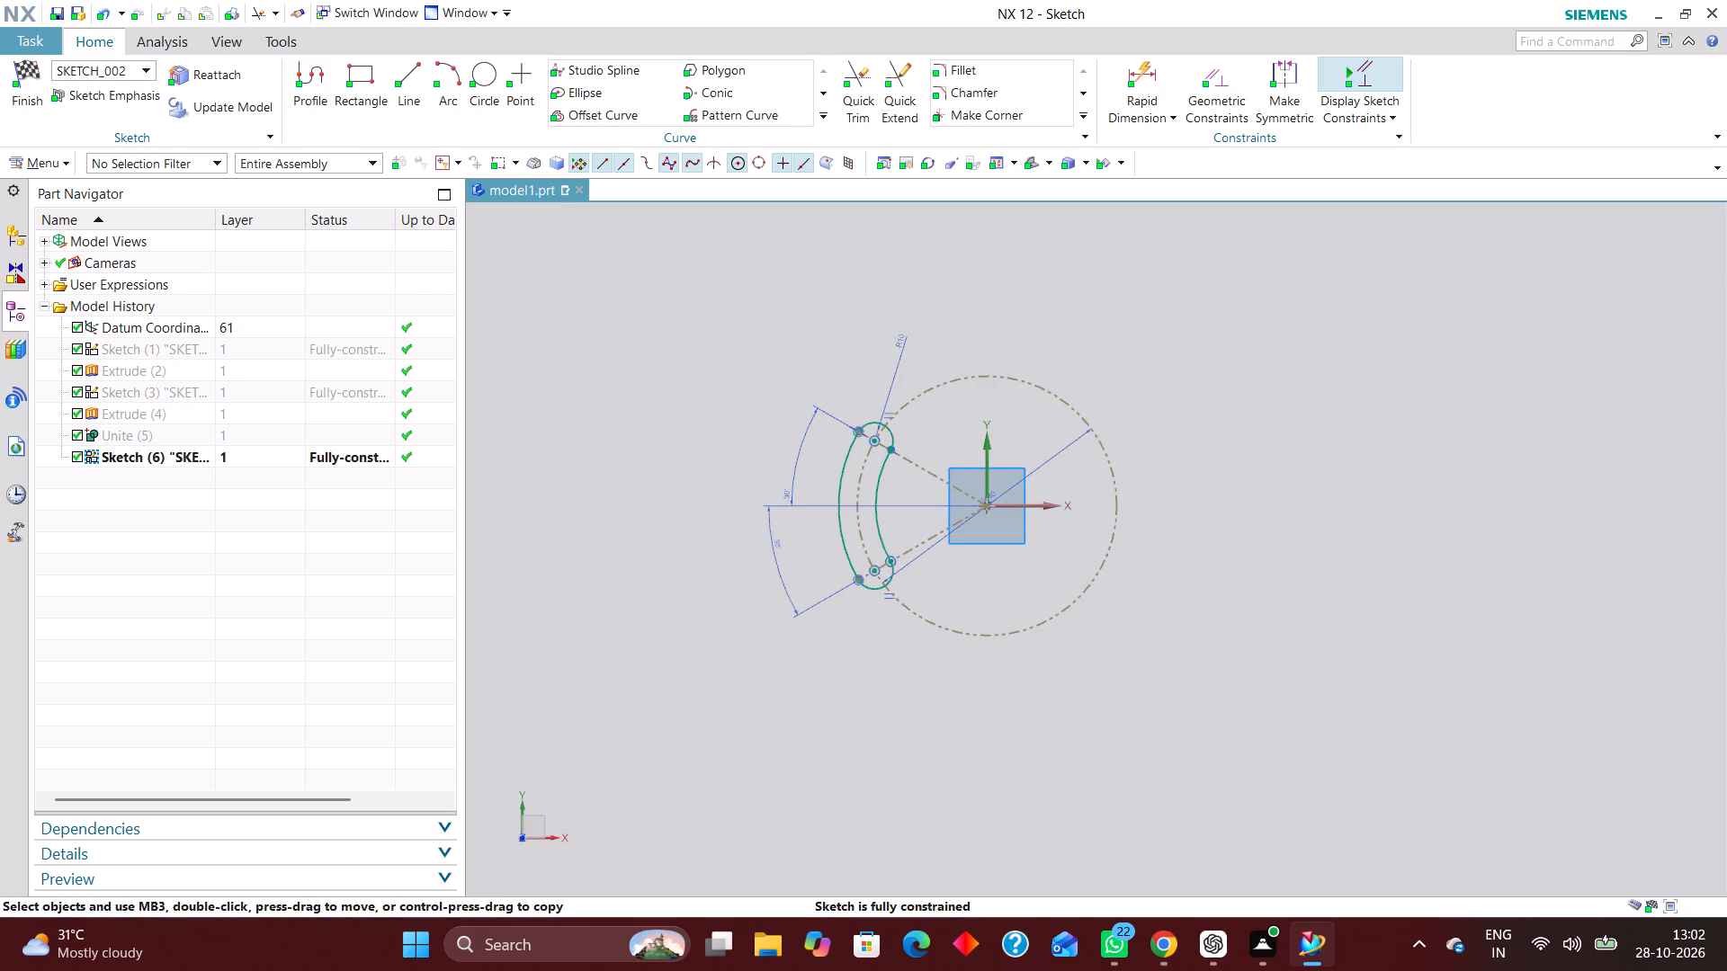
pyautogui.click(24, 74)
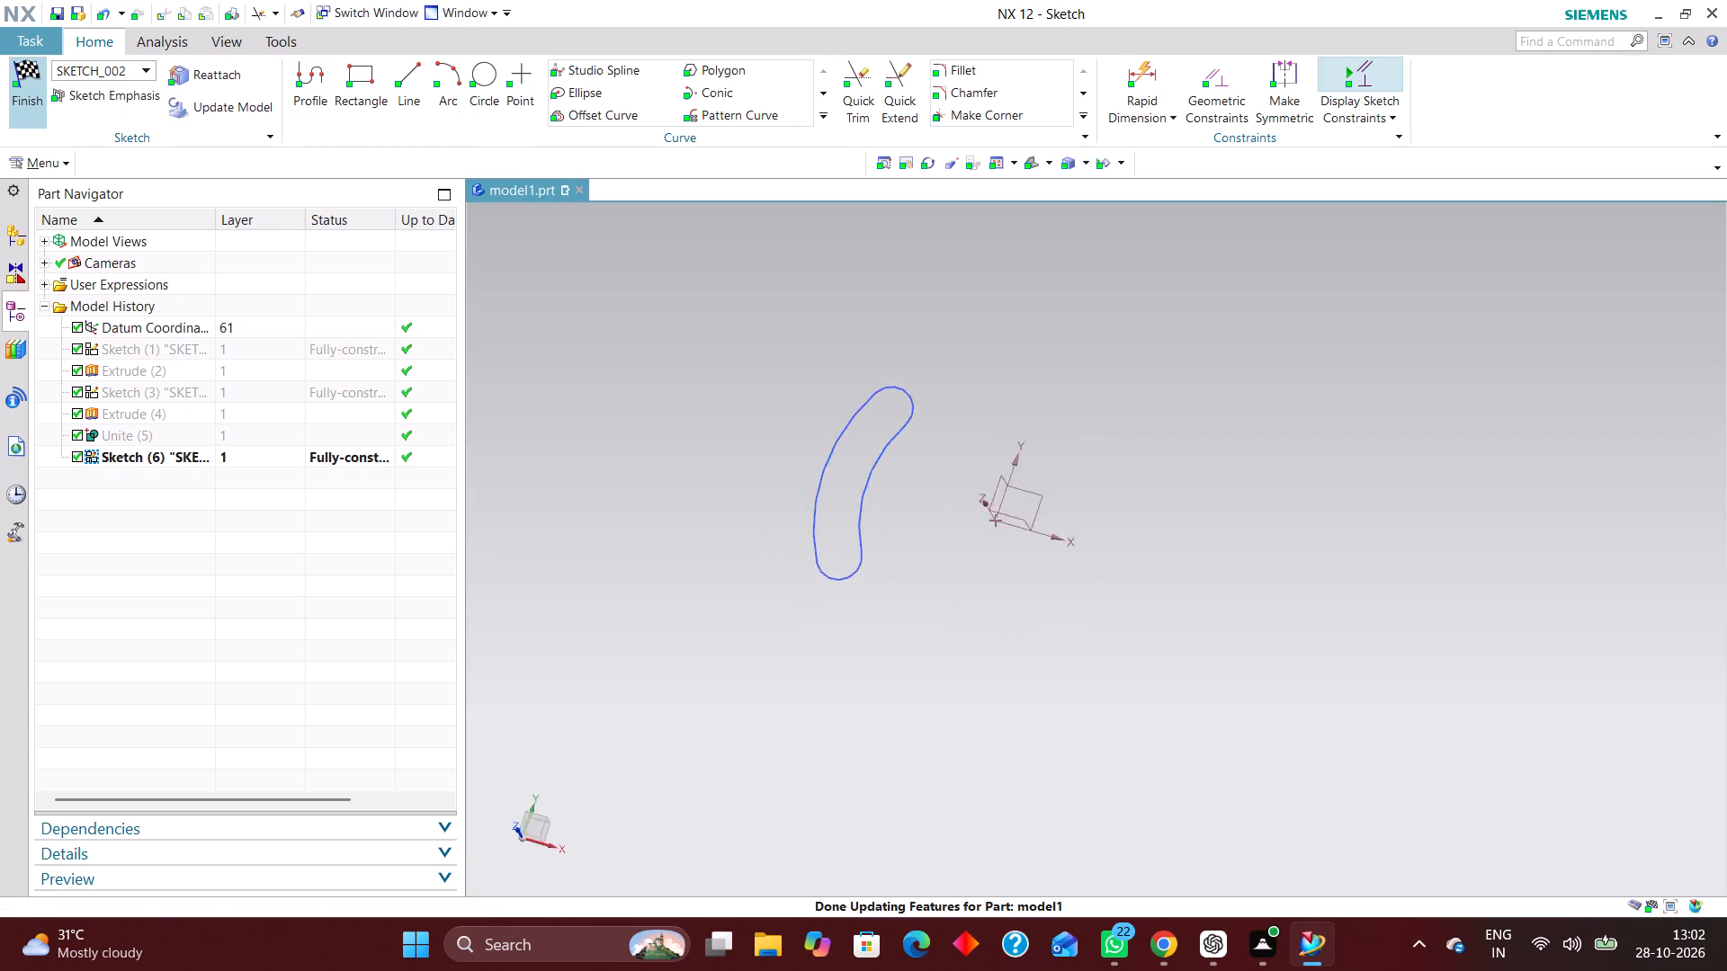
# Show the hidden united bracket body again.
pyautogui.rightClick(172, 437)
pyautogui.click(221, 369)
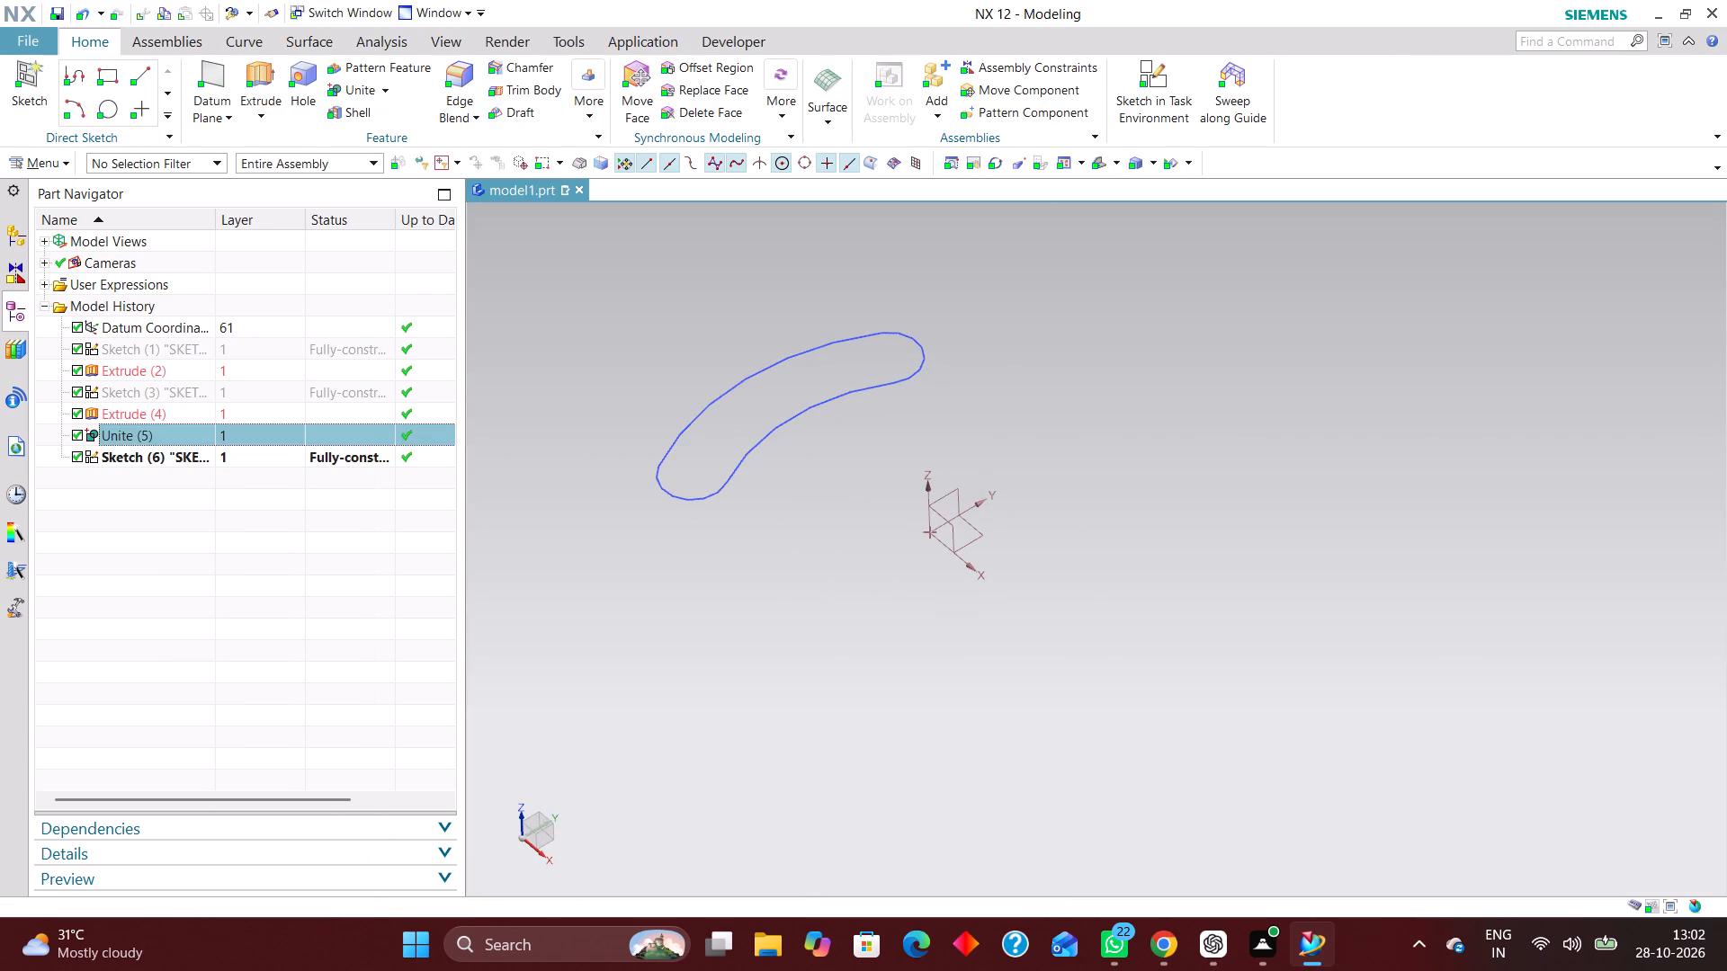
# Extrude the curved slot profile from -29 mm to 37 mm as a separate body with Boolean set to None.
pyautogui.click(257, 72)
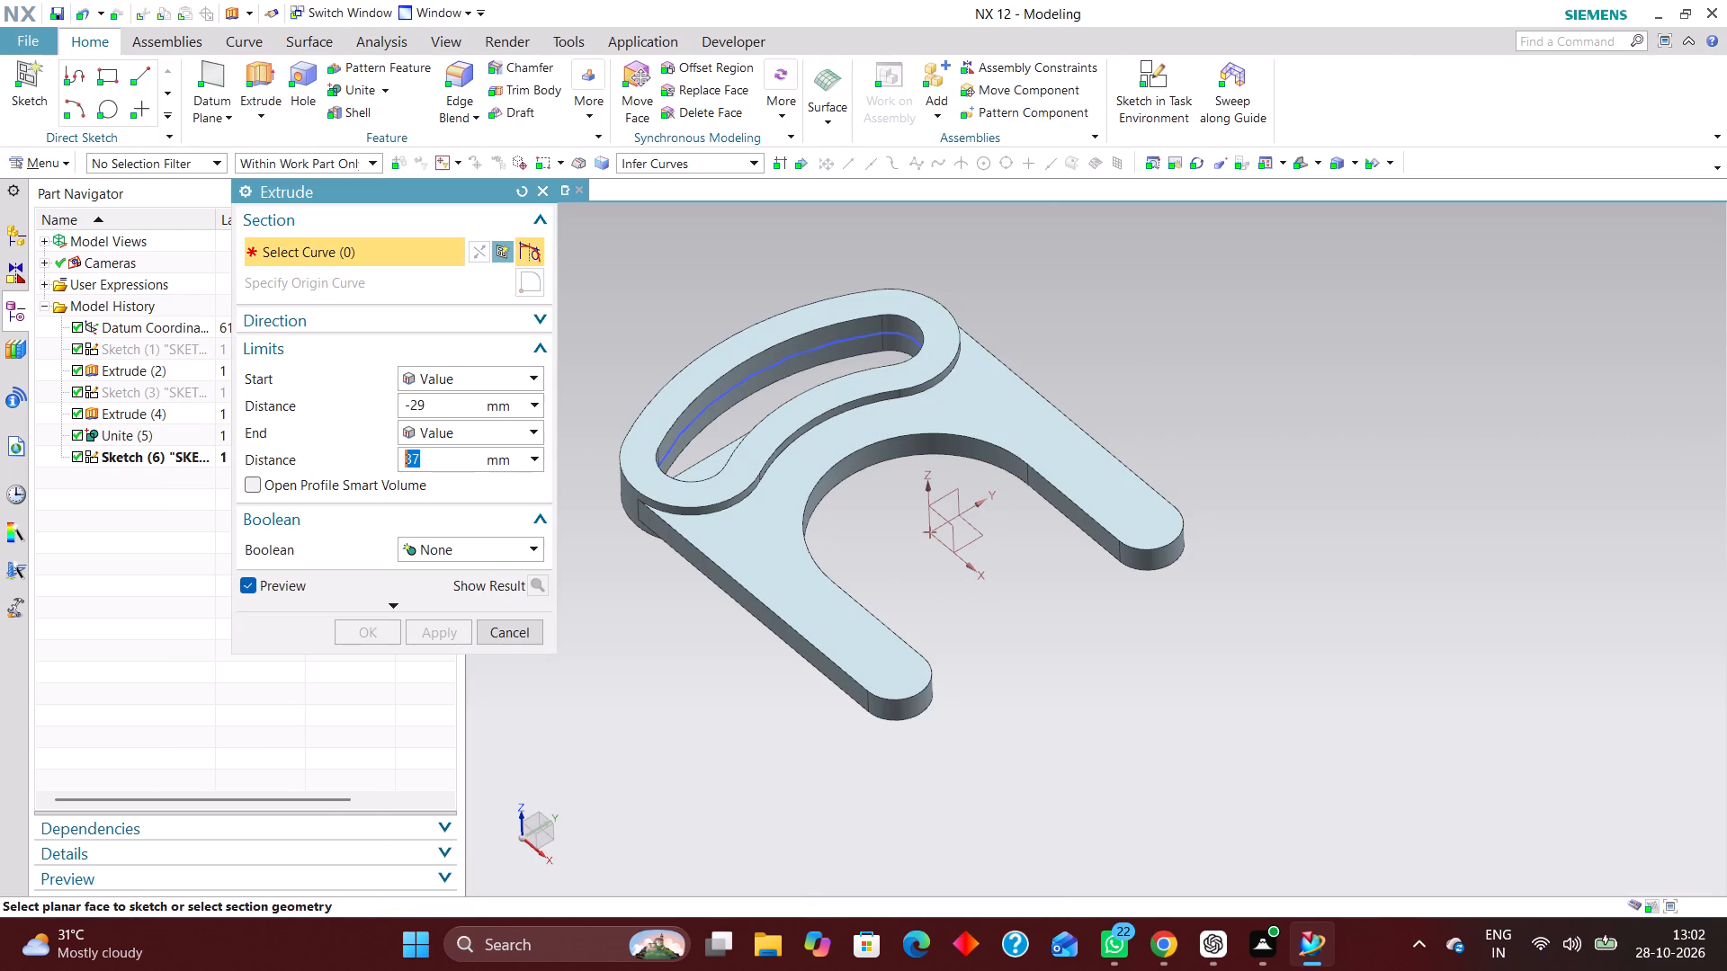
pyautogui.click(783, 361)
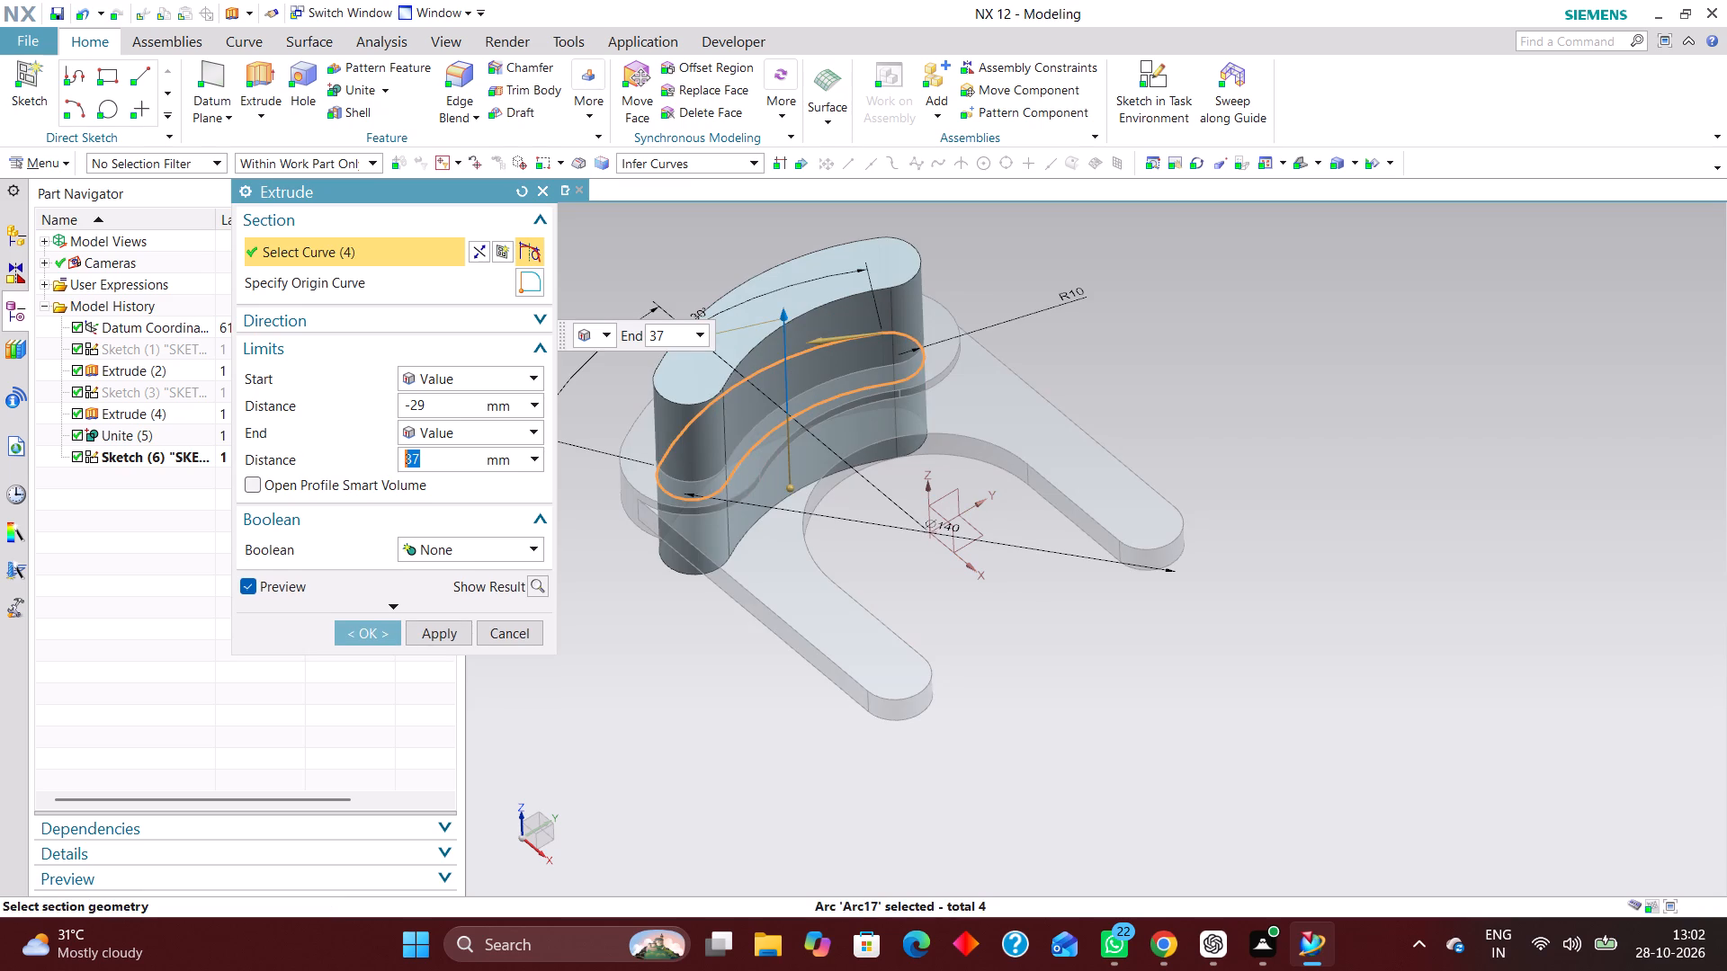
pyautogui.click(360, 626)
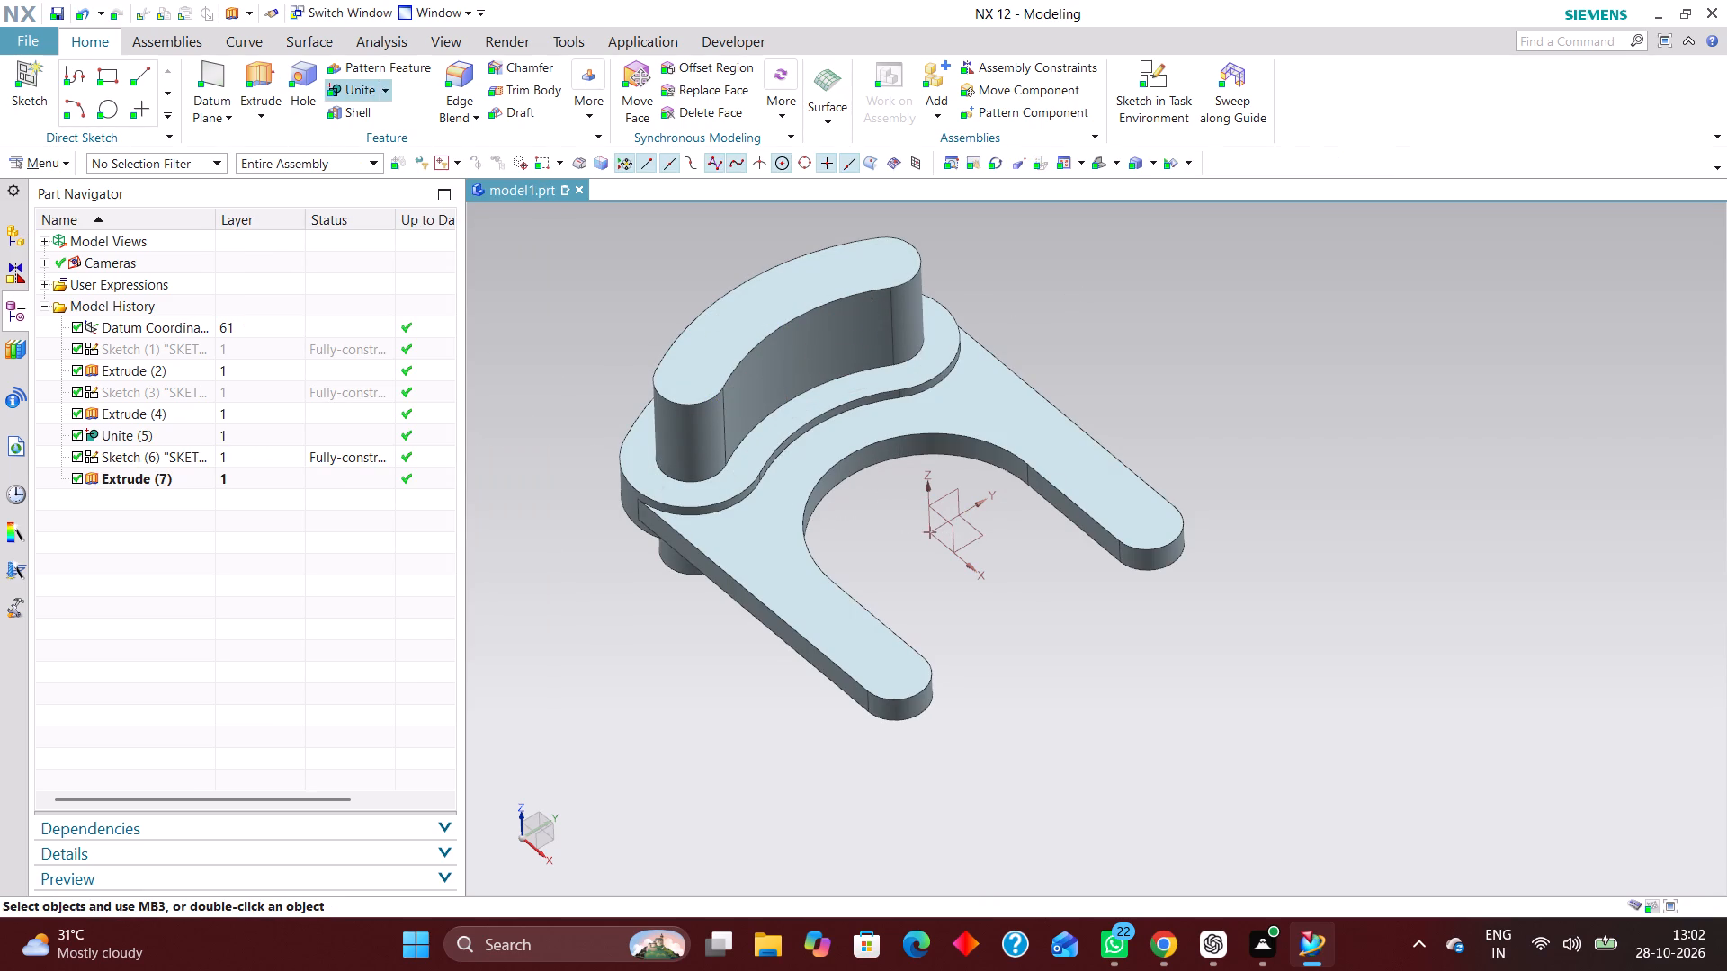
# Subtract the extruded curved slot body from the united bracket body.
pyautogui.click(386, 90)
pyautogui.click(392, 134)
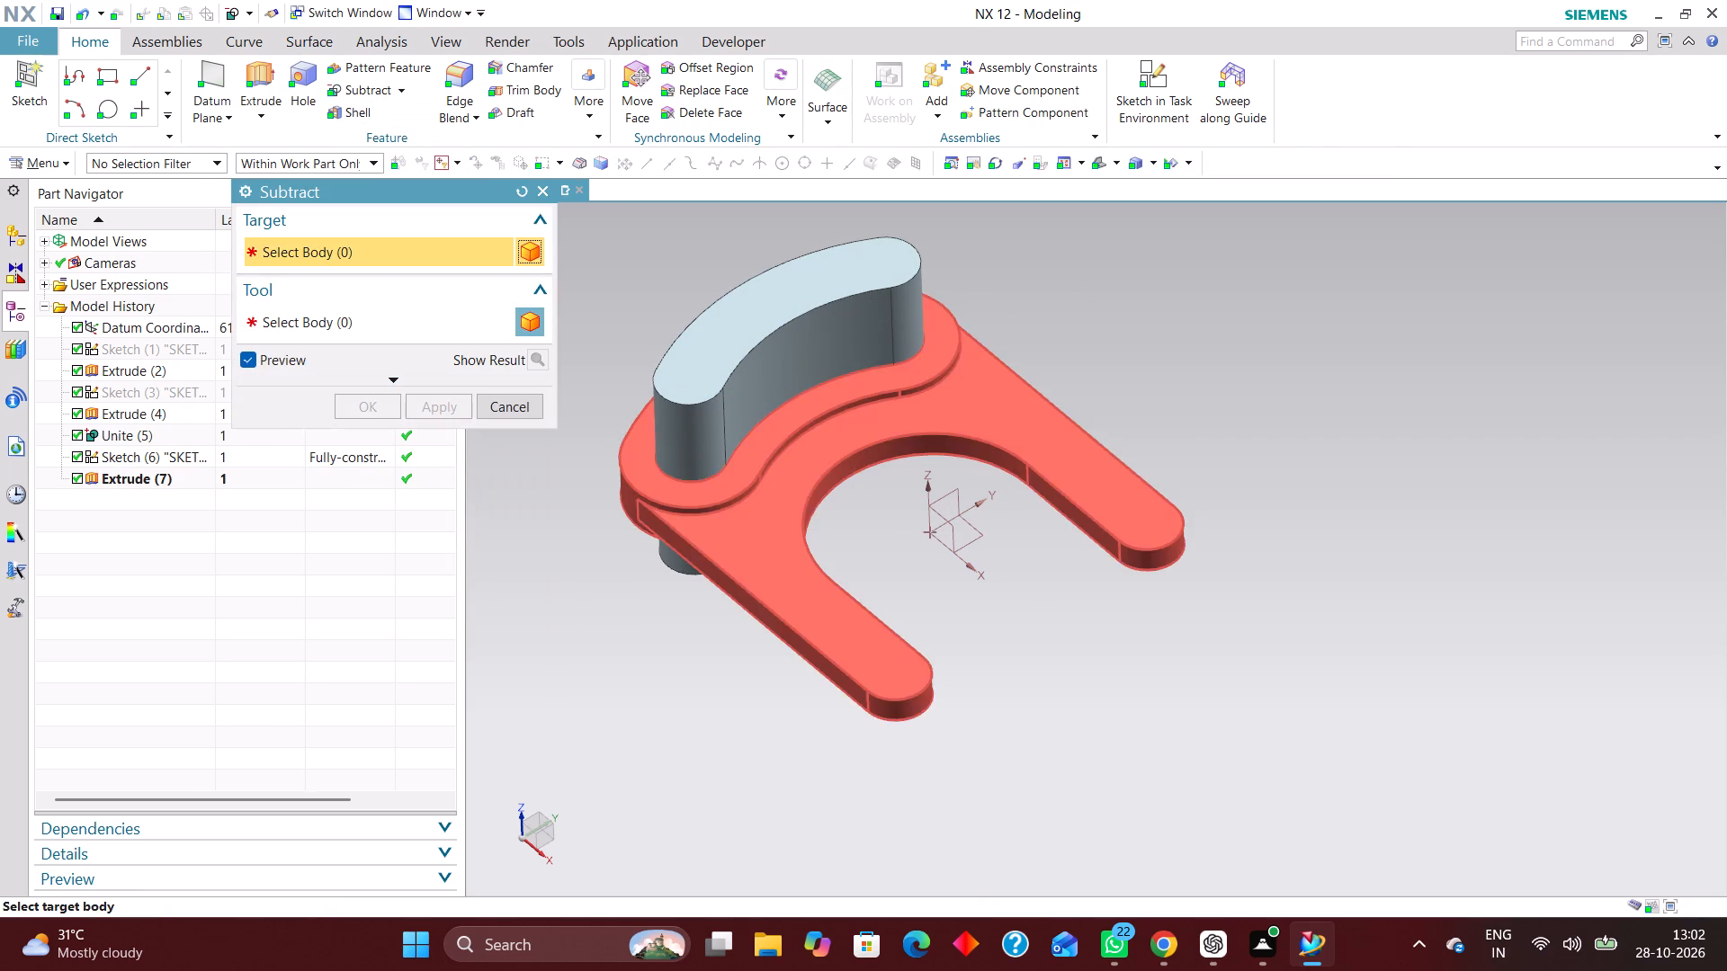
pyautogui.click(734, 601)
pyautogui.click(677, 410)
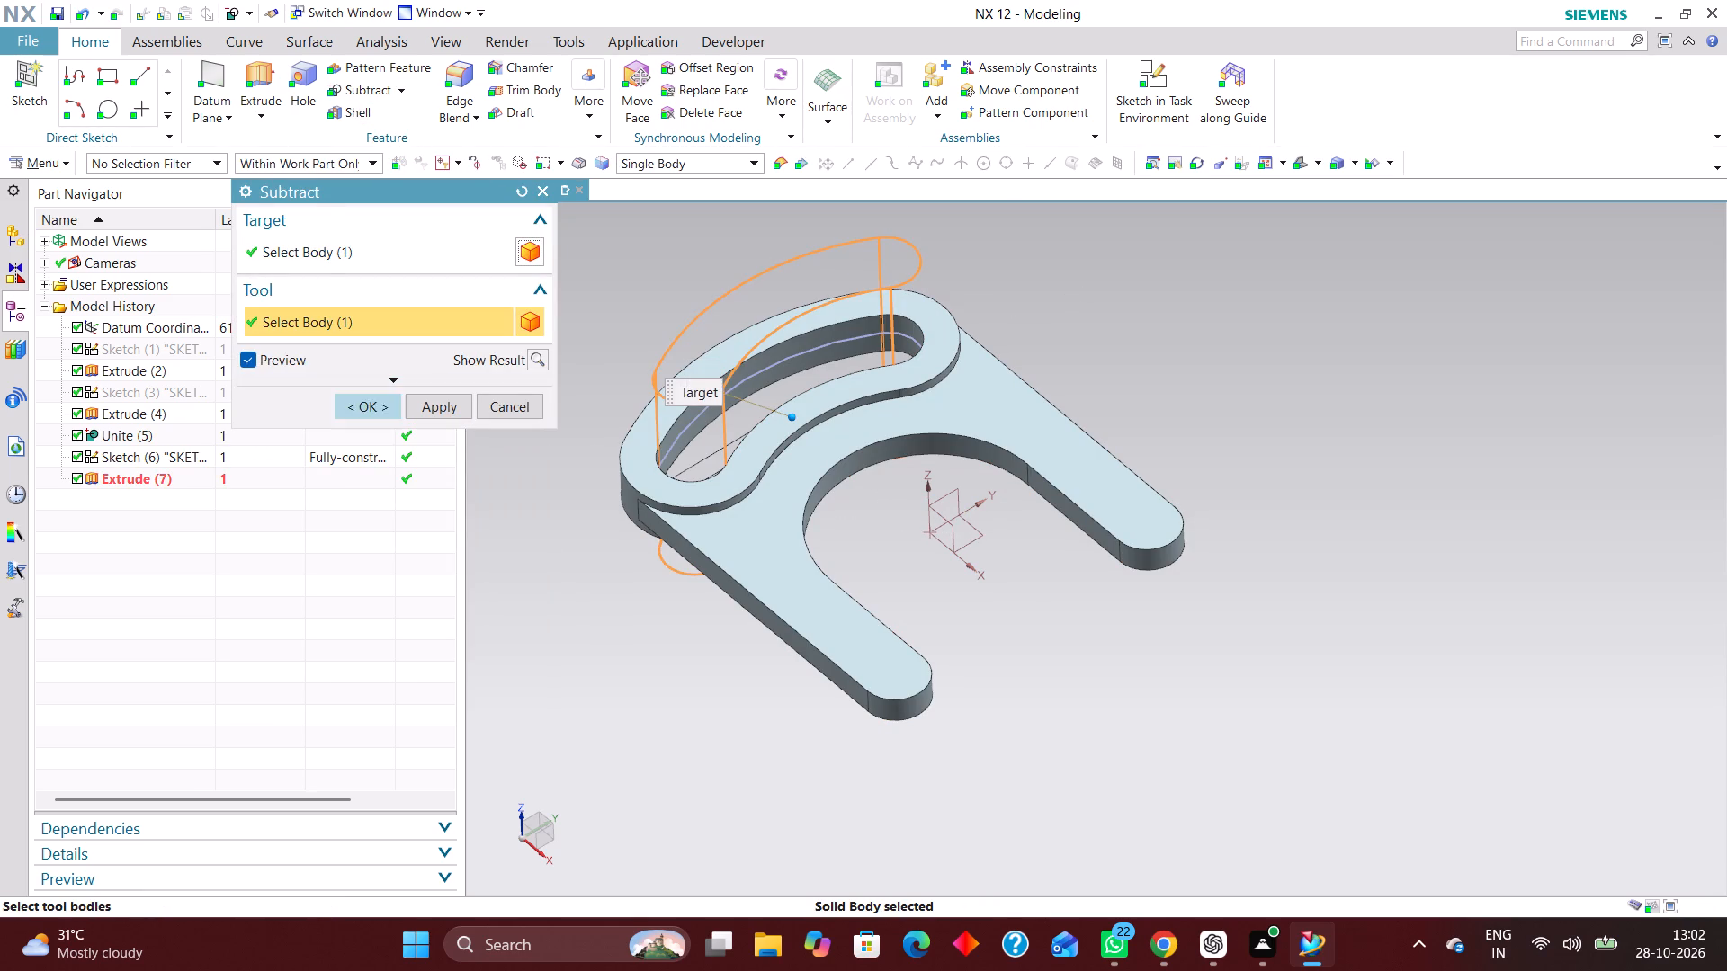
pyautogui.click(376, 402)
# Hide the curved slot sketch inside the bracket's slot.
pyautogui.moveTo(1307, 455); pyautogui.dragTo(1242, 462, button='middle')
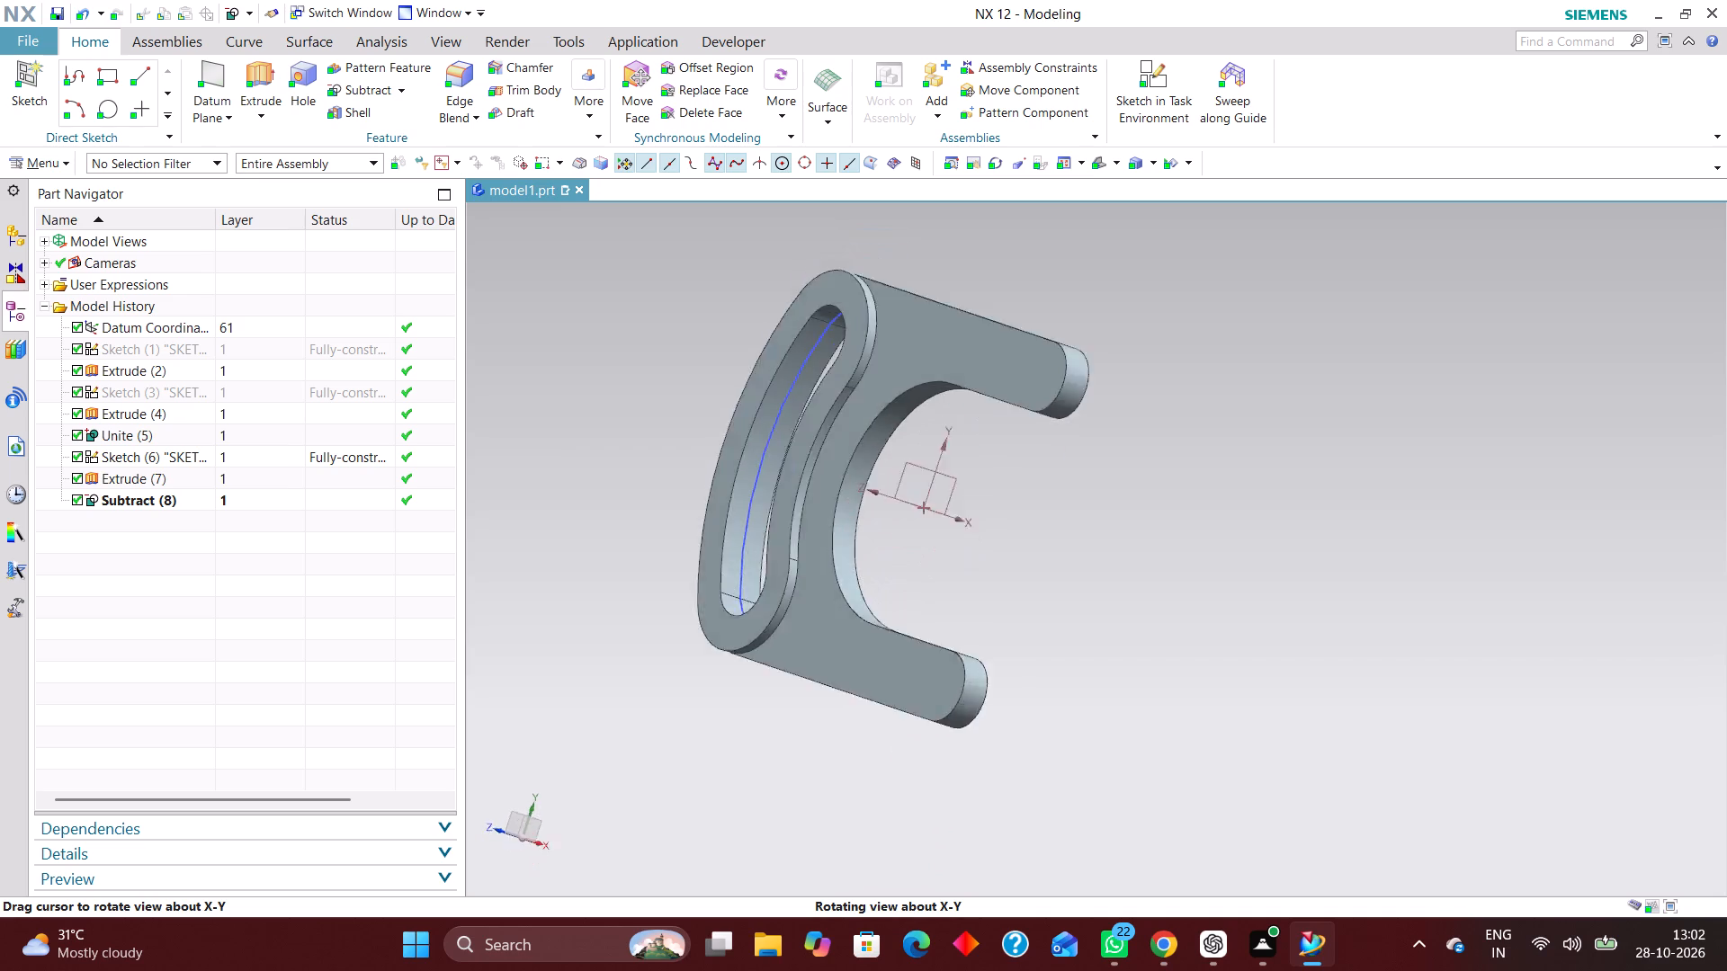
pyautogui.moveTo(1242, 462); pyautogui.dragTo(1297, 410, button='middle')
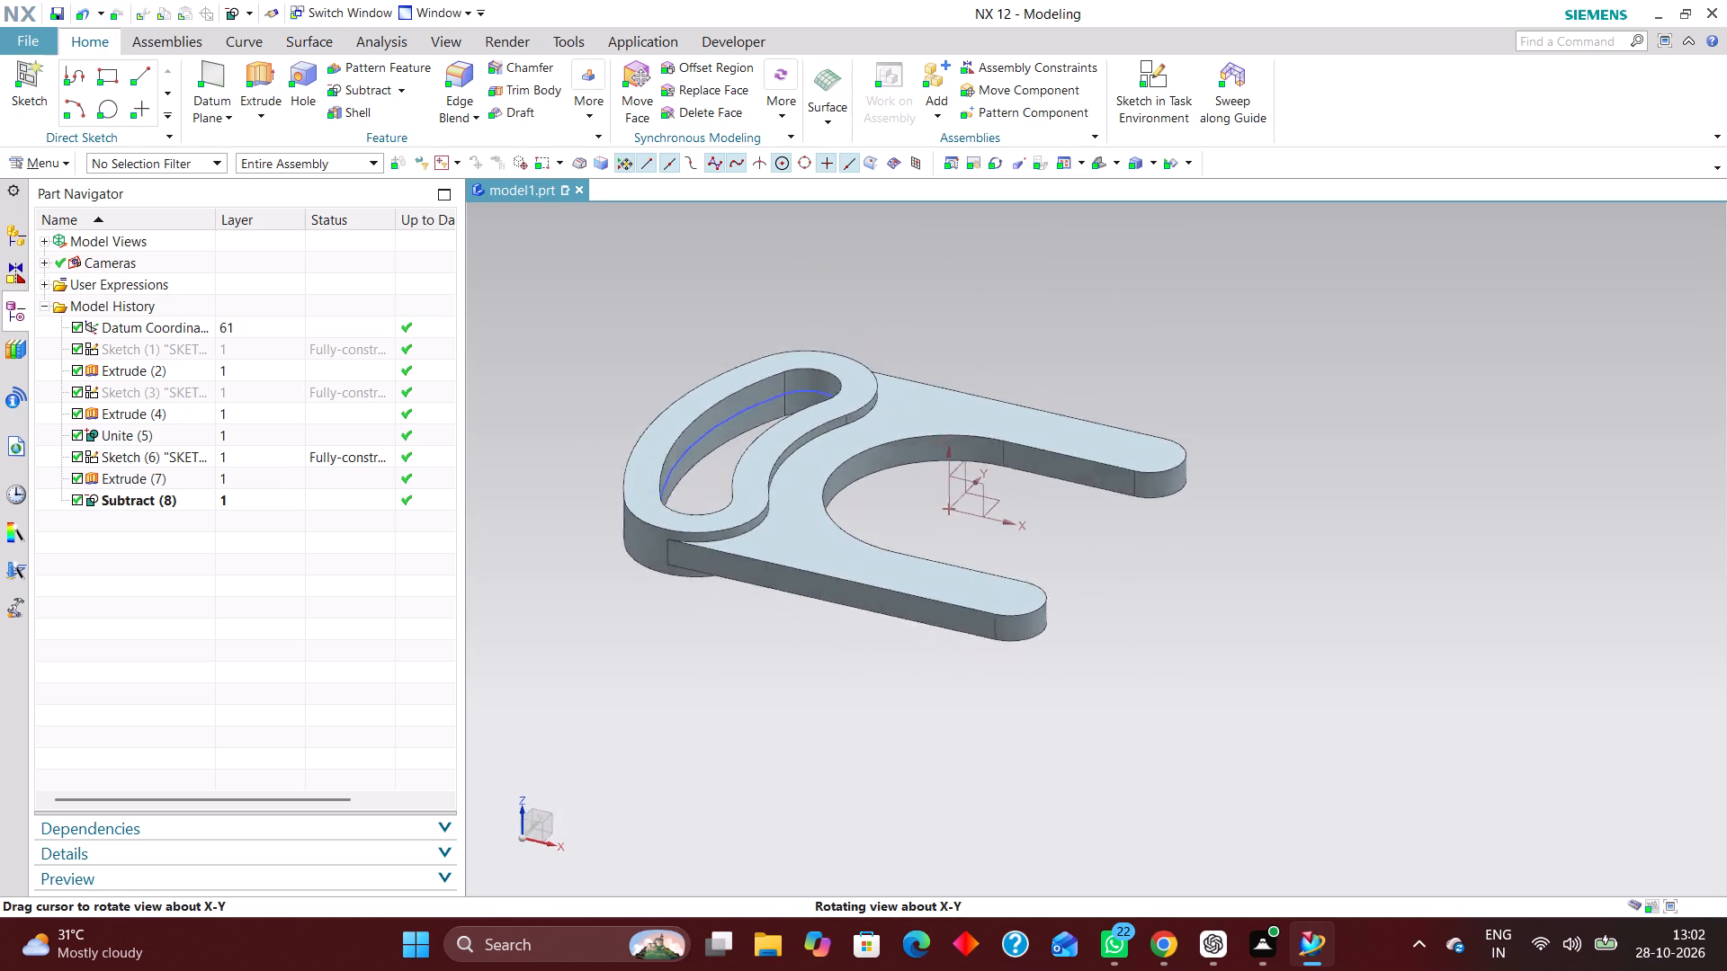
pyautogui.moveTo(1297, 410); pyautogui.dragTo(1320, 395, button='middle')
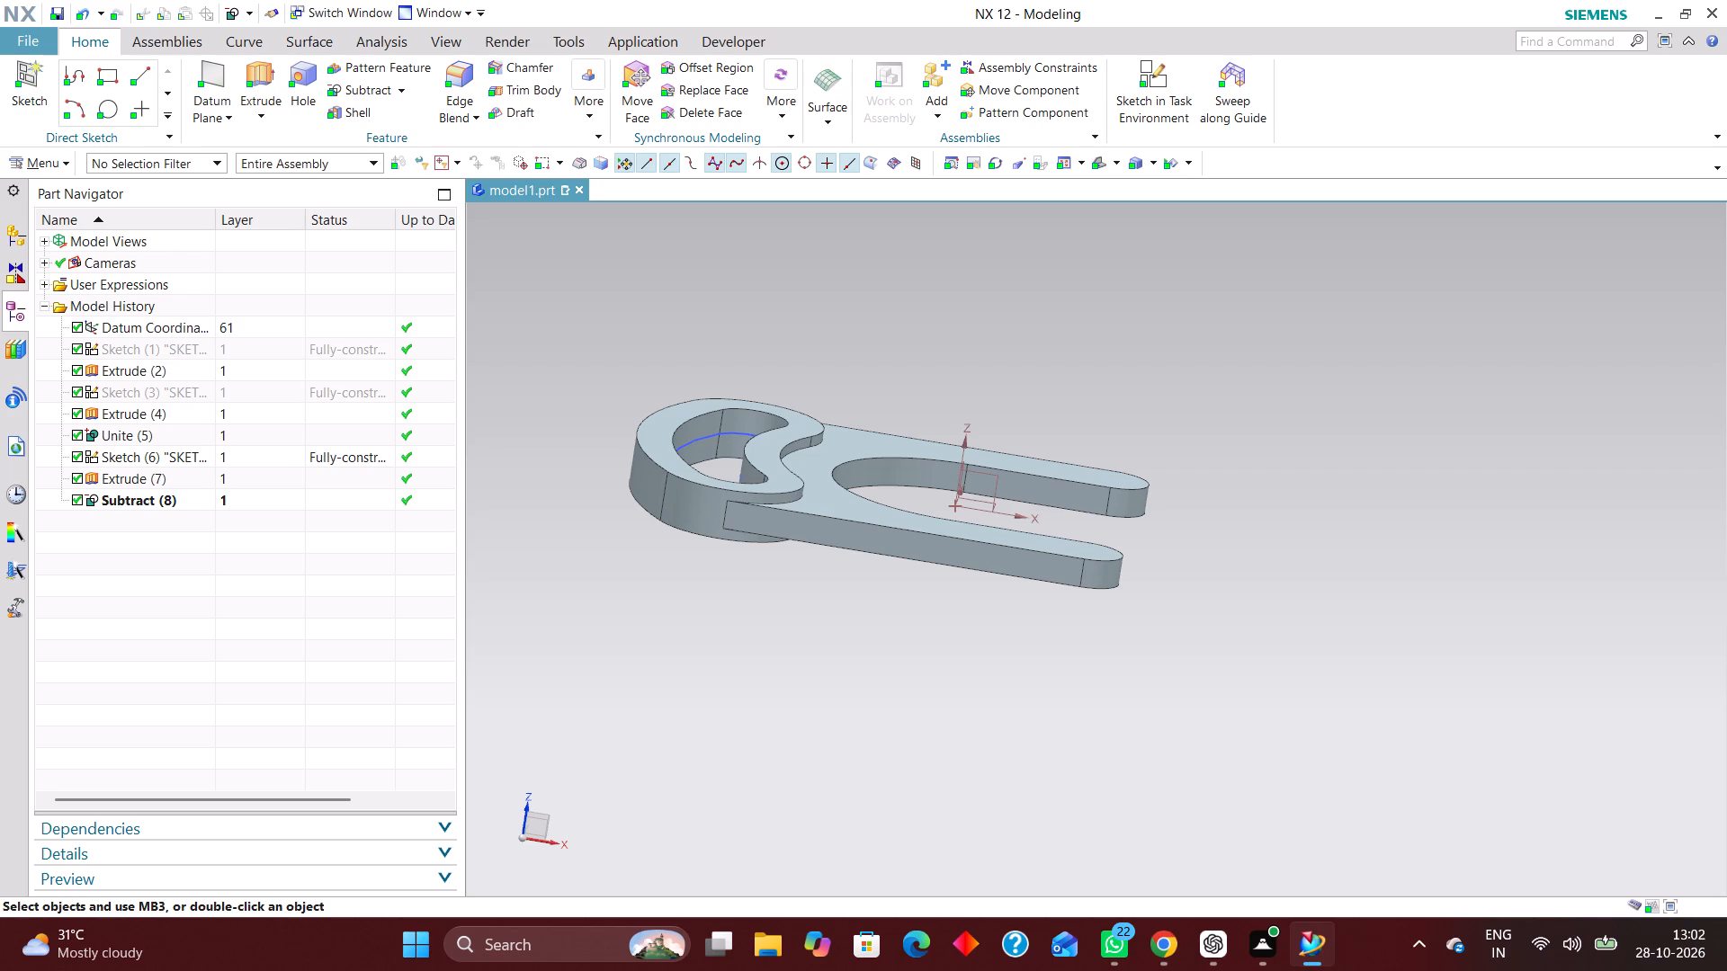
pyautogui.scroll(1, 1300, 416)
pyautogui.moveTo(1291, 418); pyautogui.dragTo(1238, 440, button='middle')
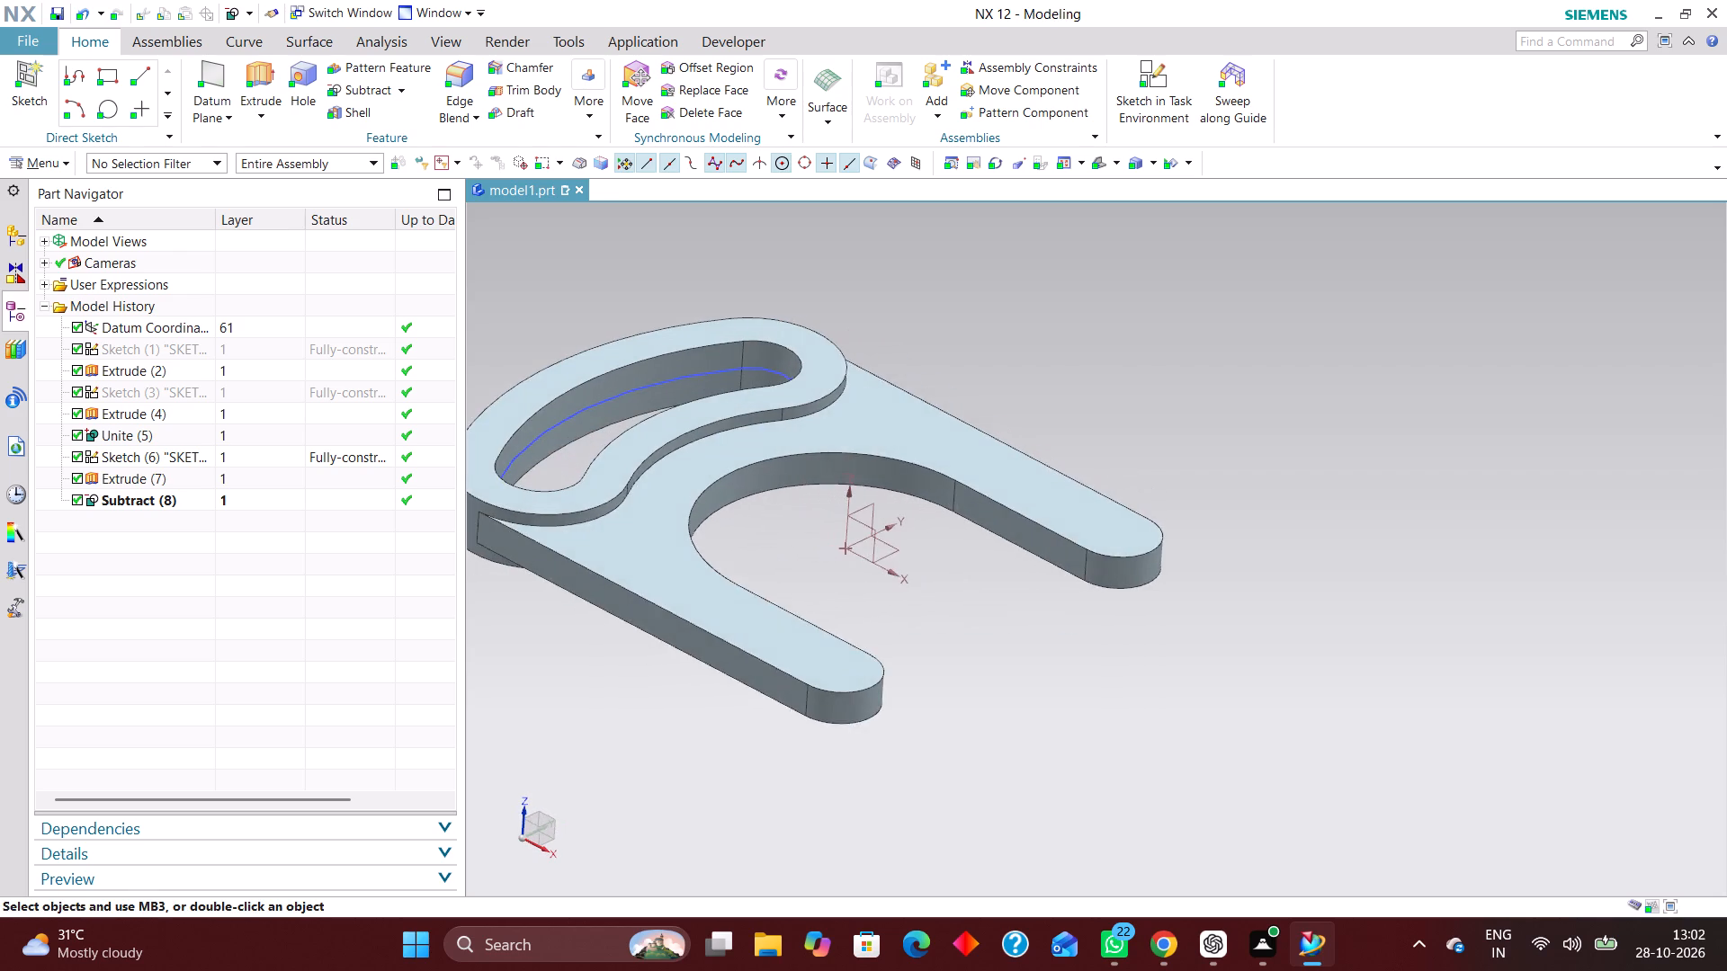
pyautogui.scroll(3, 726, 408)
pyautogui.moveTo(698, 336); pyautogui.dragTo(702, 359, button='right')
# Examine the bracket's curved through slot, raised rim and forked arms from several viewing angles.
pyautogui.scroll(-4, 1395, 462)
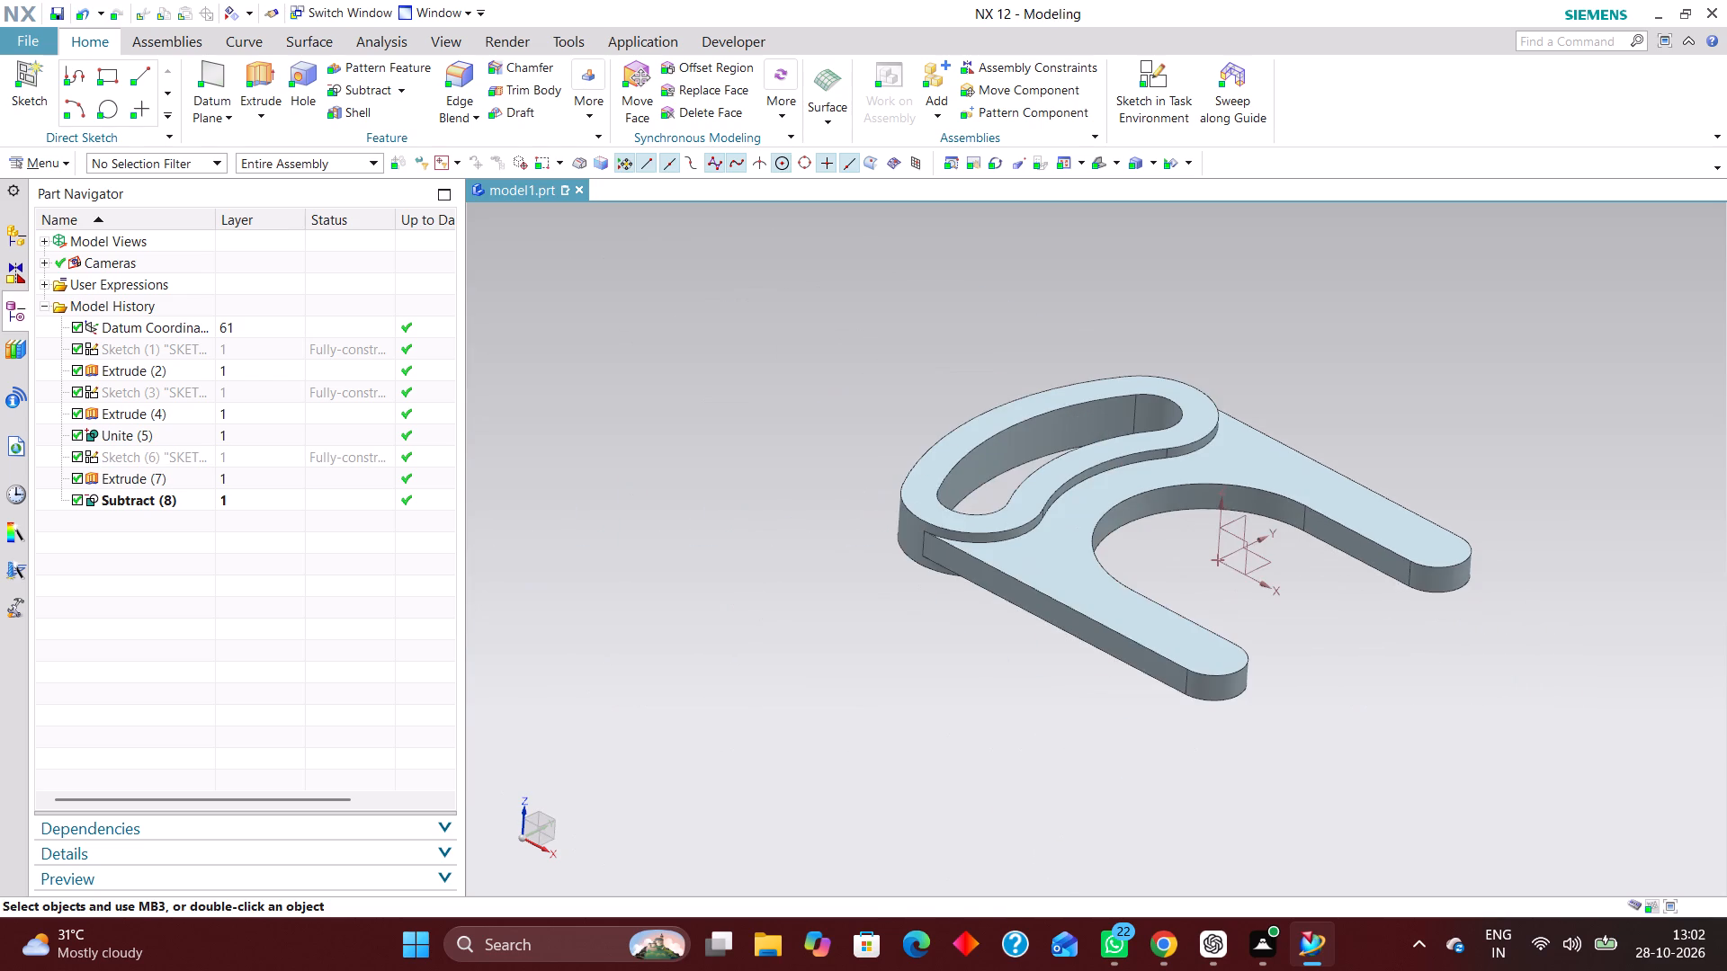
pyautogui.scroll(1, 1400, 631)
pyautogui.moveTo(1408, 612); pyautogui.dragTo(1400, 631, button='middle')
pyautogui.scroll(1, 1411, 610)
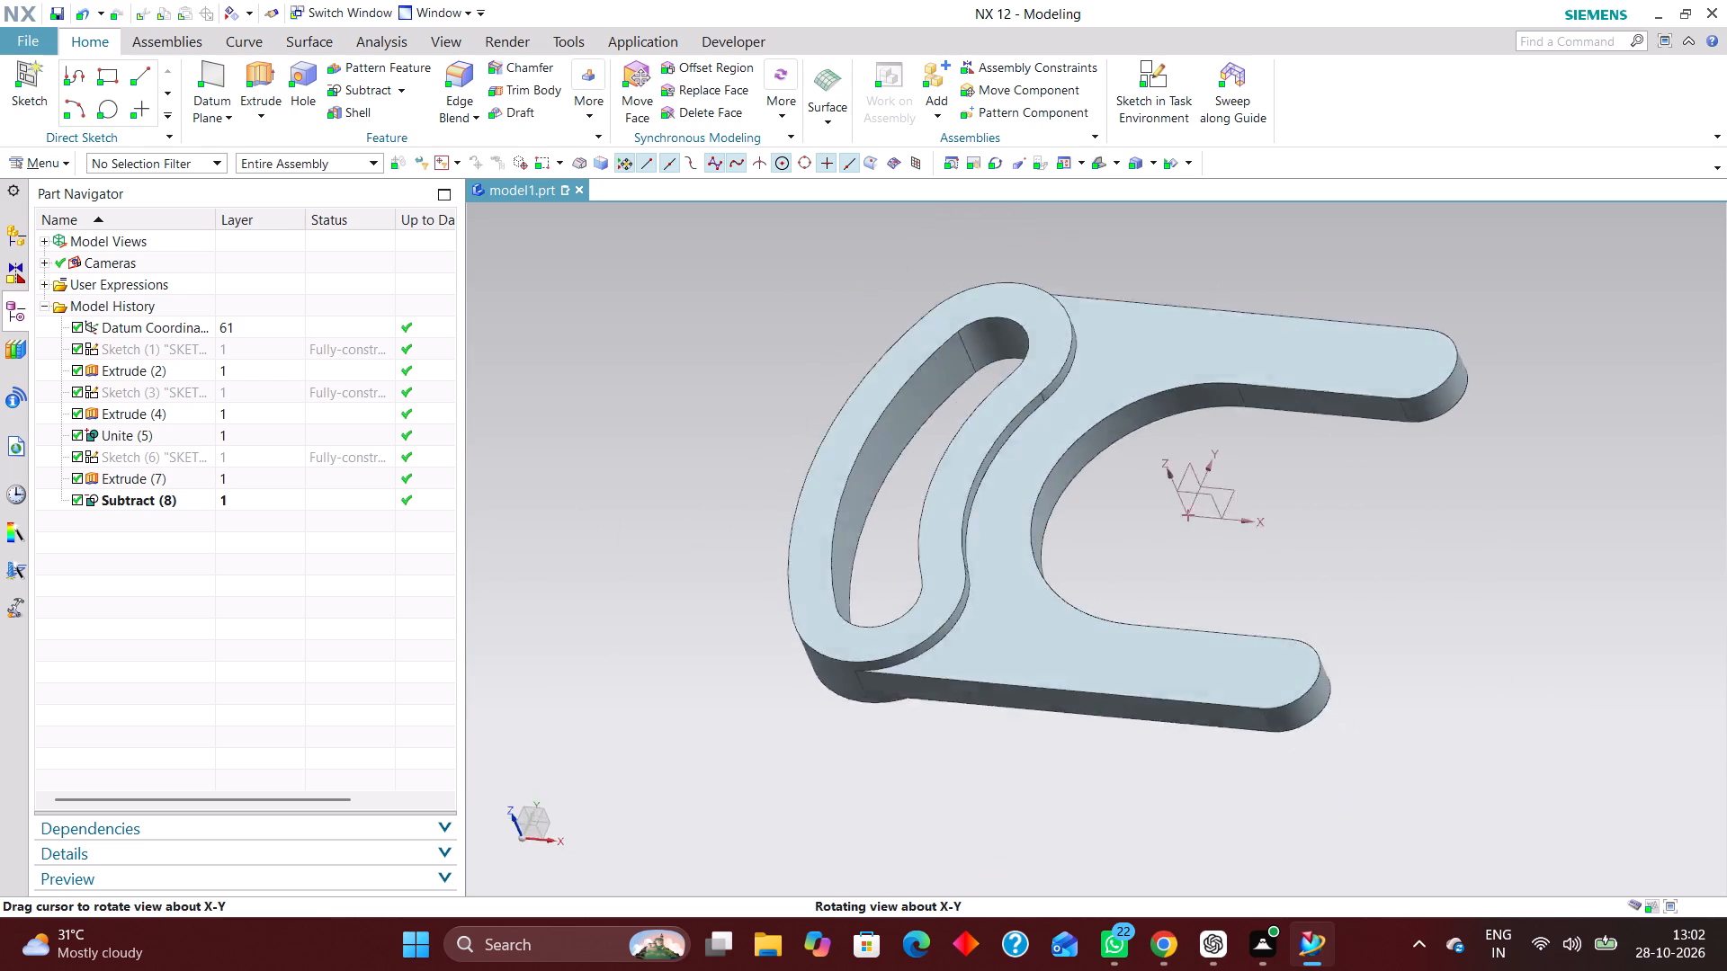
pyautogui.middleClick(1399, 620)
pyautogui.moveTo(1412, 585); pyautogui.dragTo(1460, 637, button='middle')
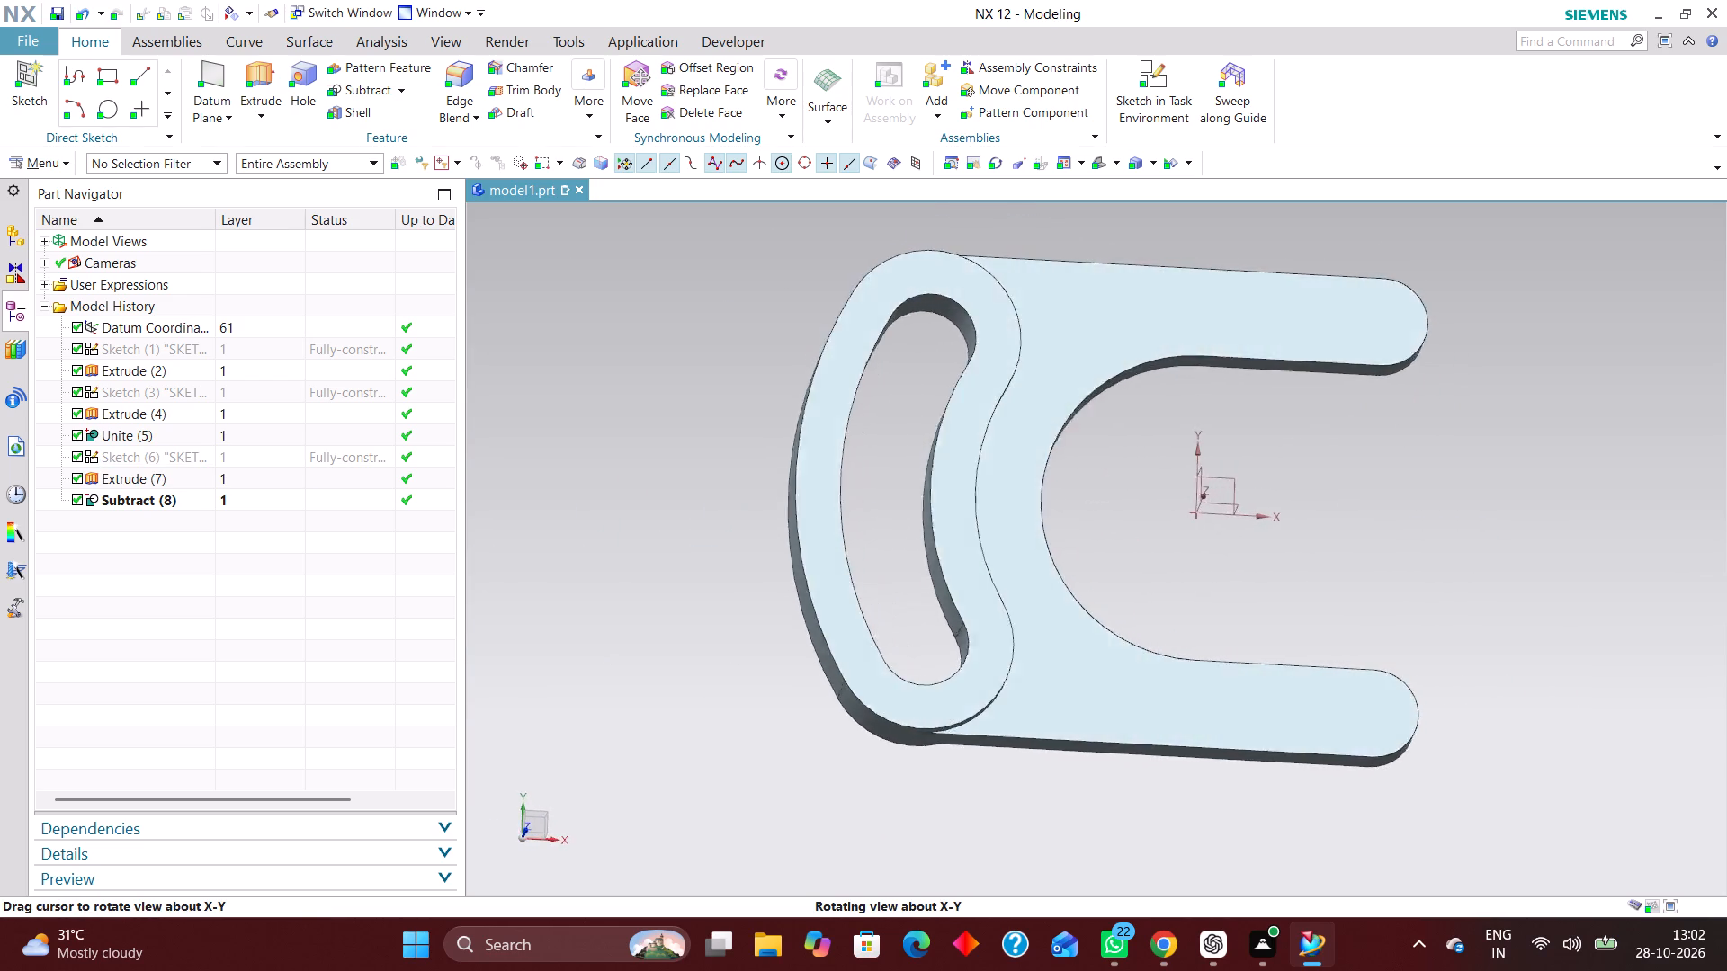
pyautogui.moveTo(1460, 637); pyautogui.dragTo(1458, 650, button='middle')
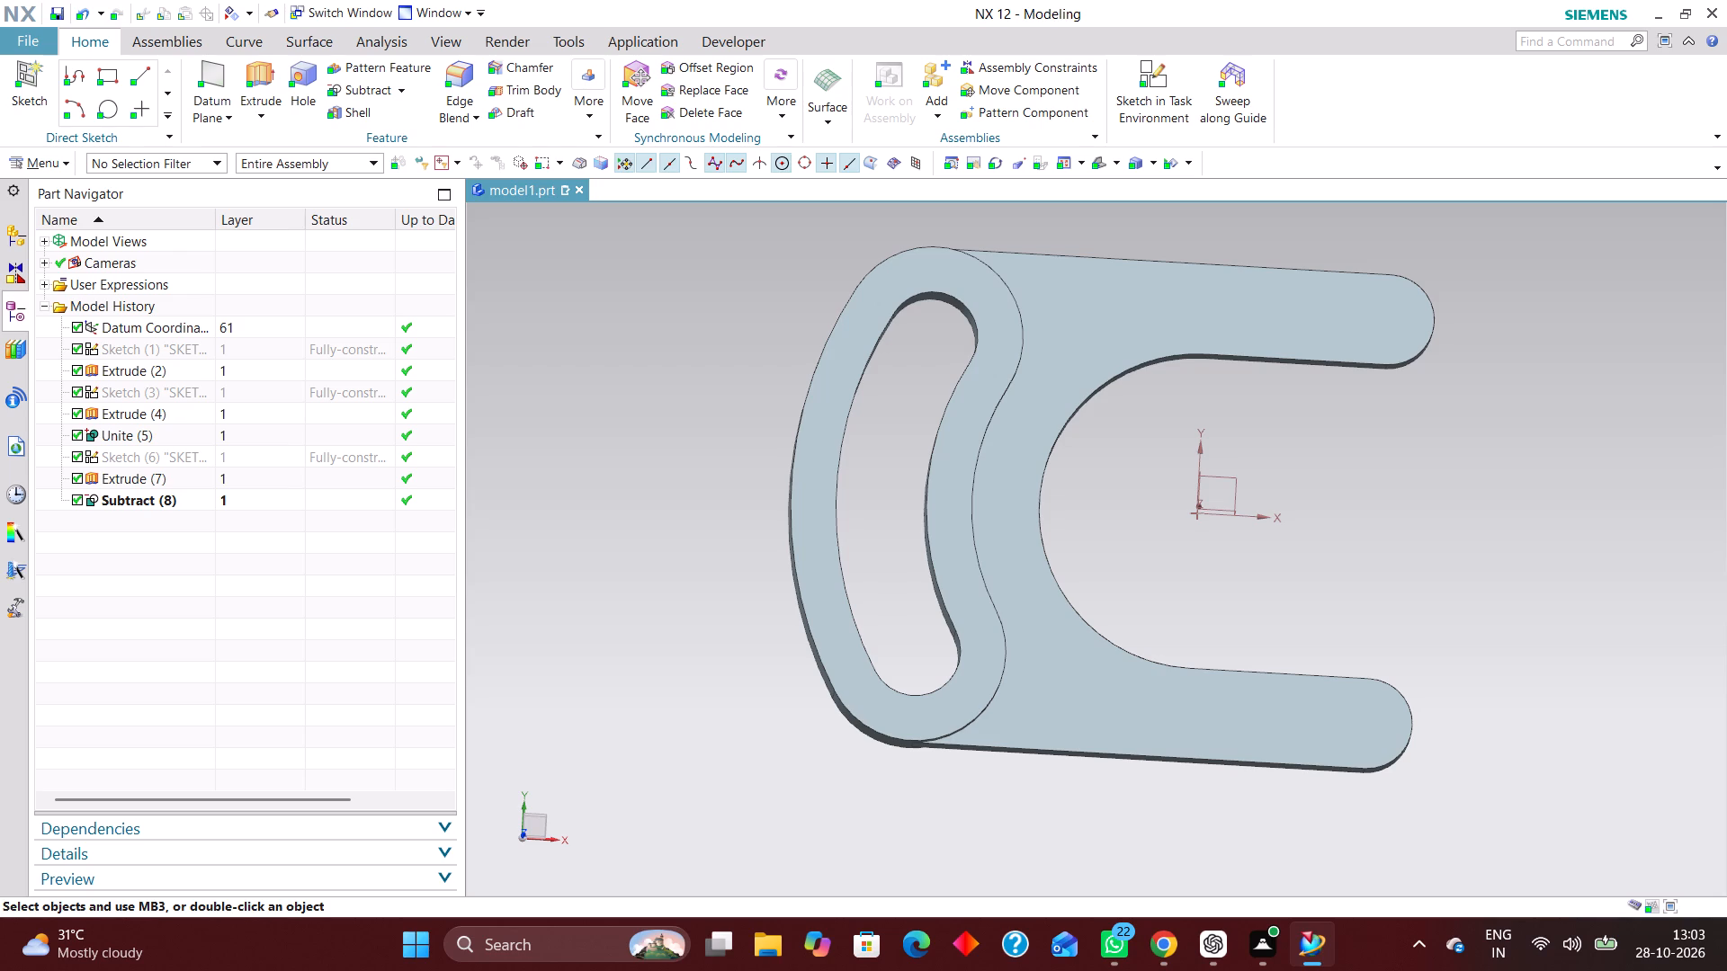
pyautogui.click(1092, 163)
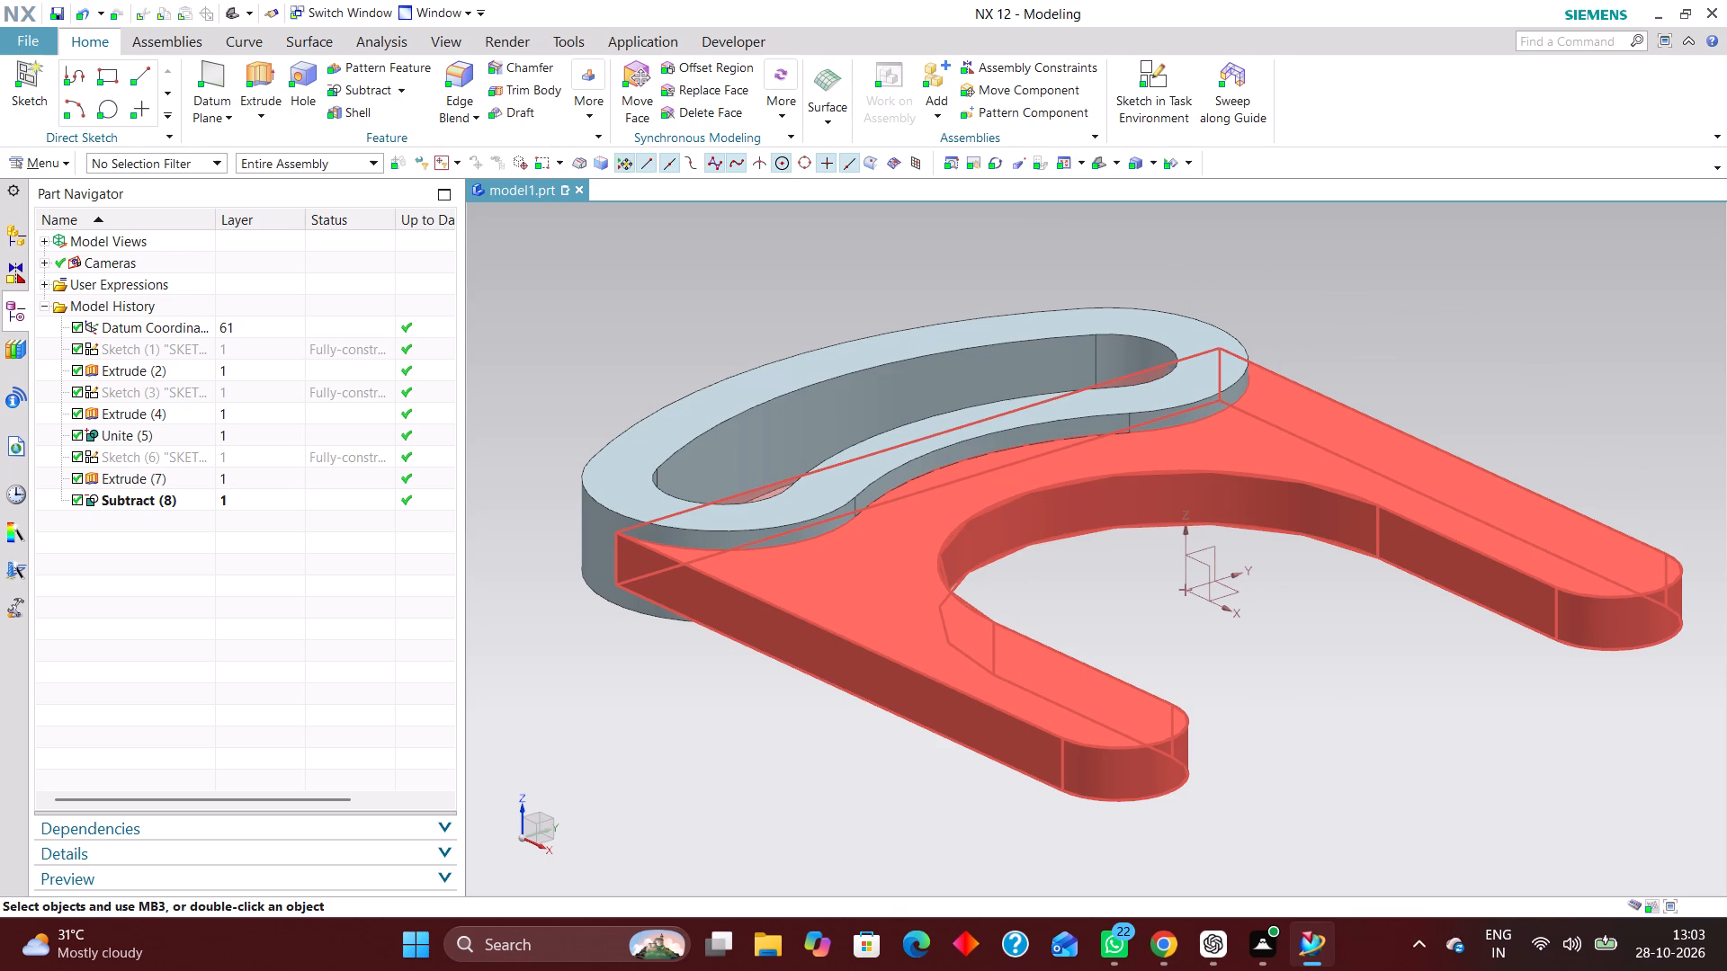
pyautogui.scroll(-2, 1121, 595)
pyautogui.scroll(5, 1080, 570)
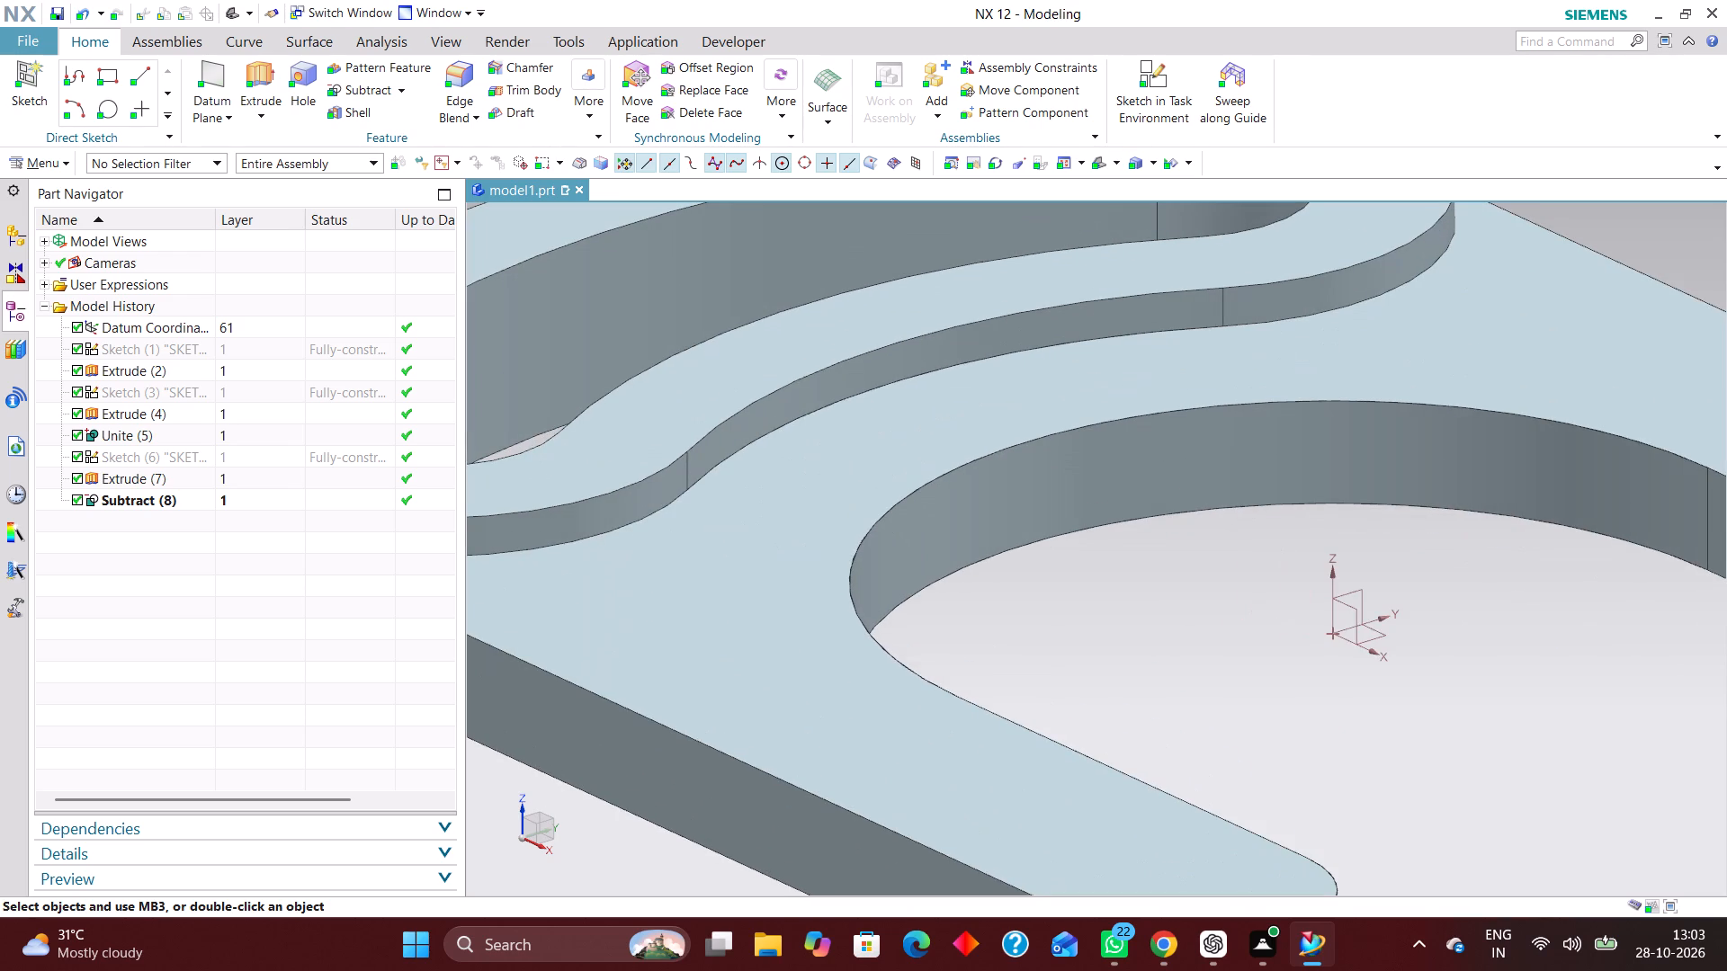
pyautogui.scroll(-4, 1141, 571)
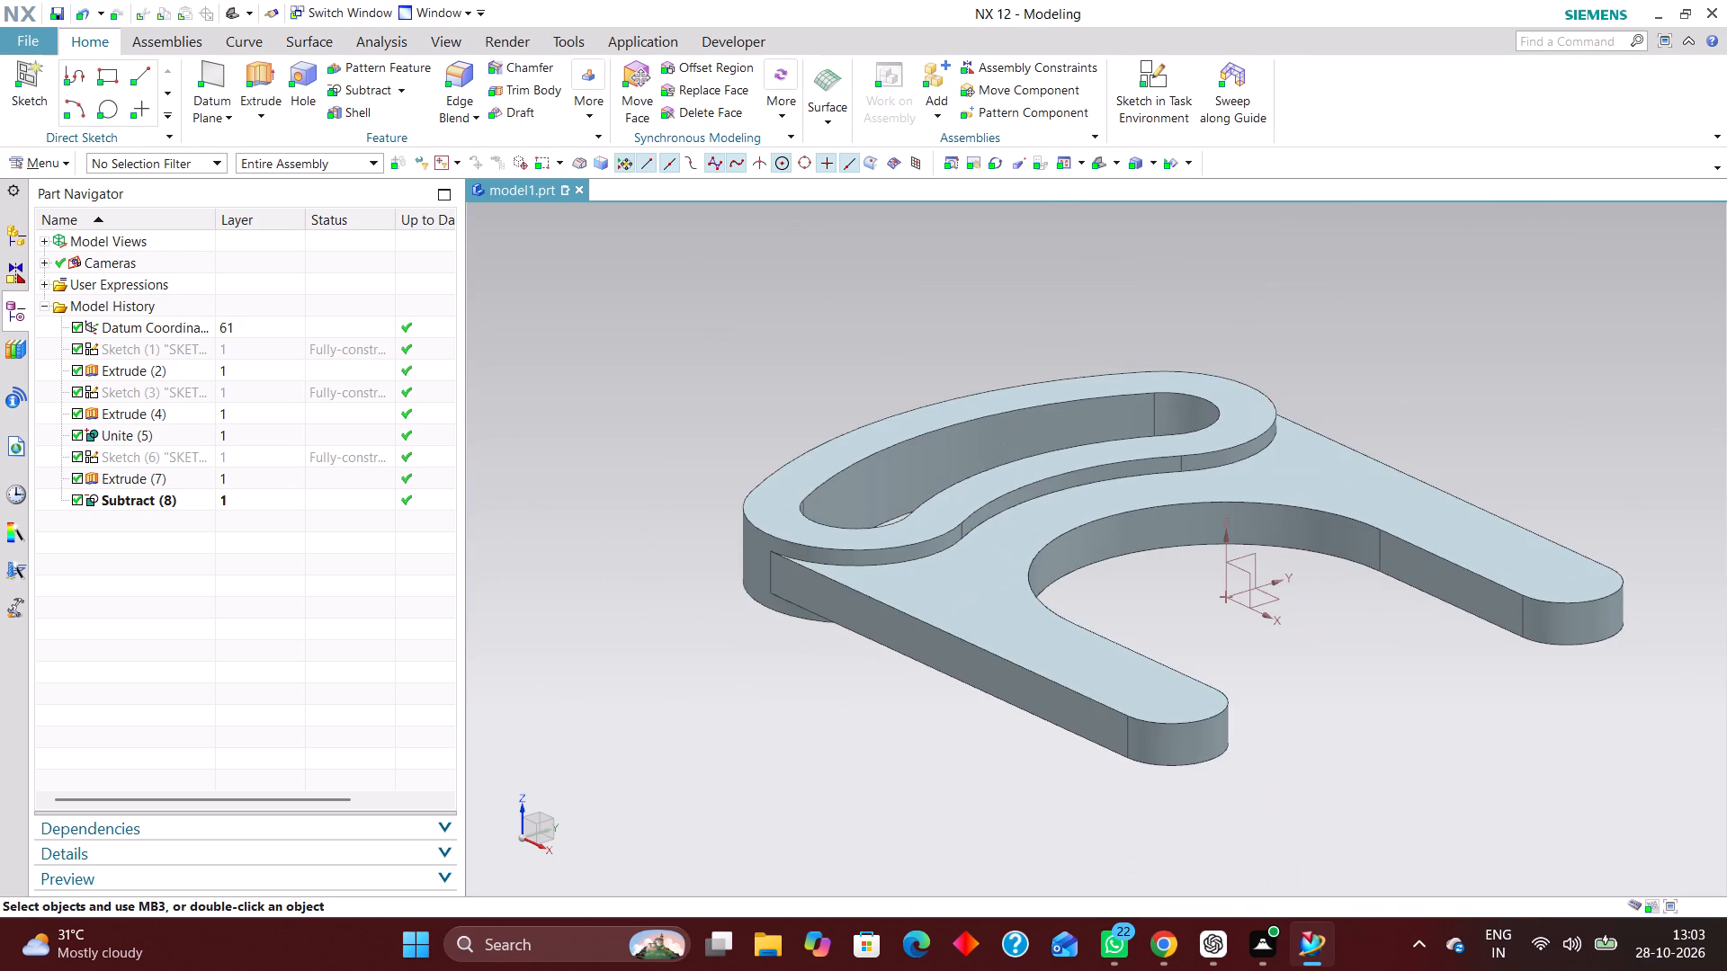
pyautogui.scroll(3, 1181, 598)
pyautogui.scroll(-3, 1182, 594)
pyautogui.scroll(4, 1180, 595)
pyautogui.scroll(-4, 1180, 592)
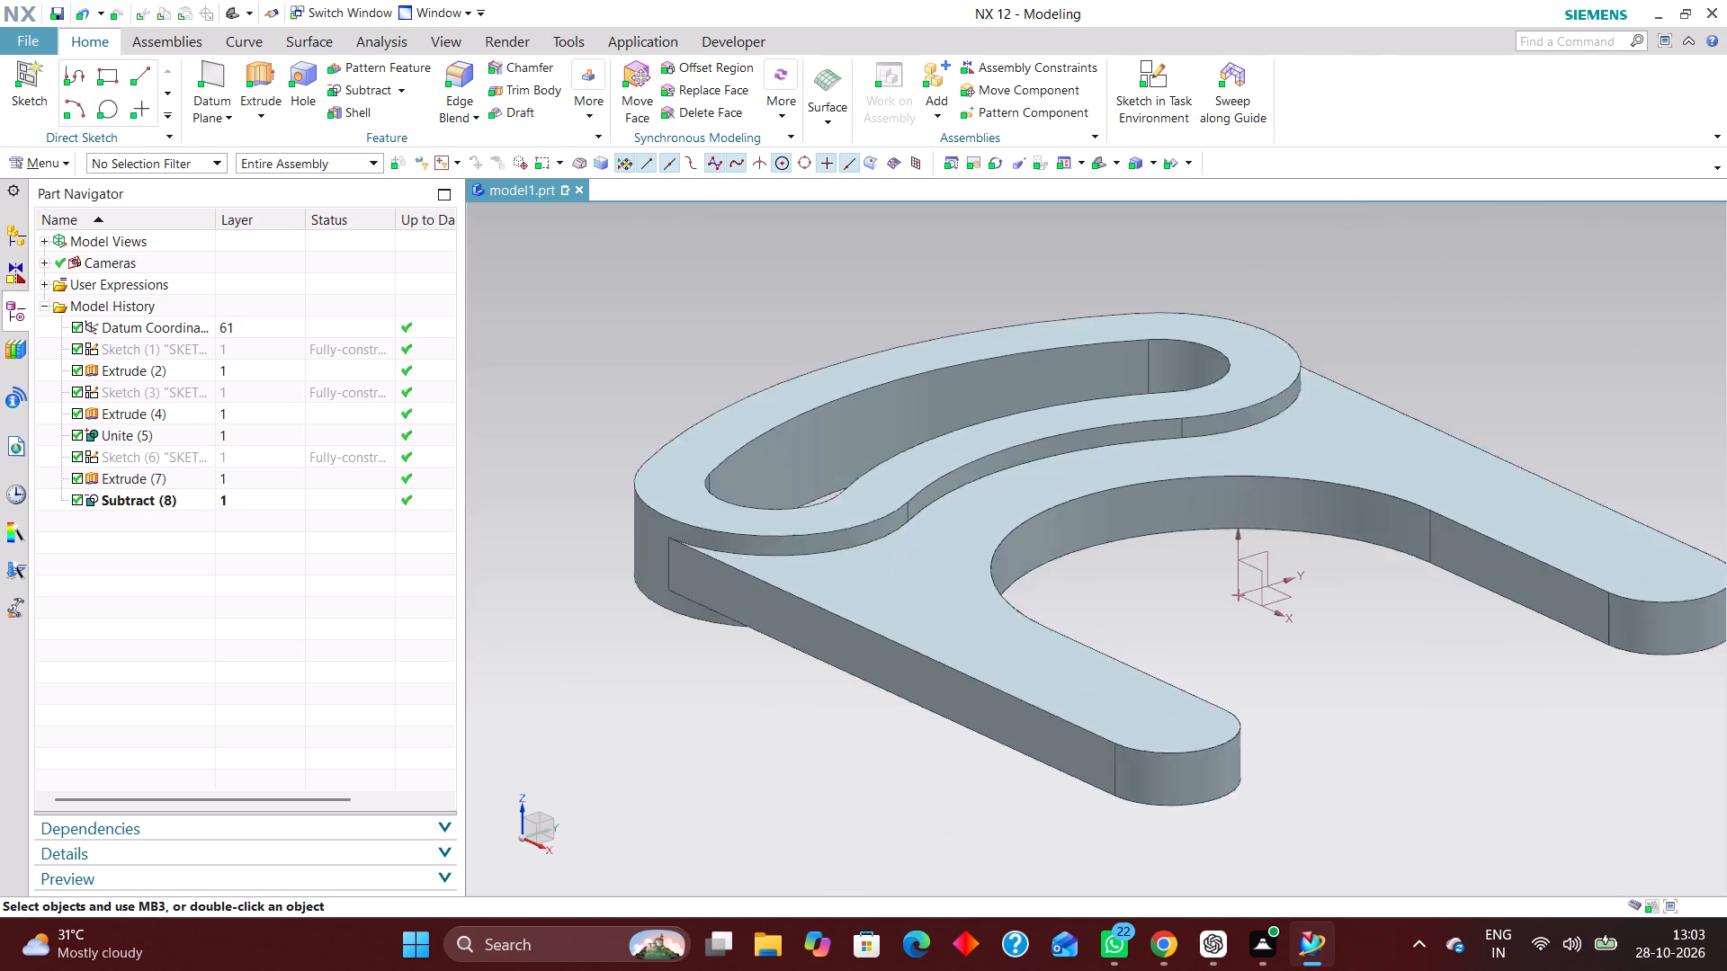
pyautogui.scroll(1, 1180, 592)
pyautogui.scroll(-1, 1179, 592)
pyautogui.scroll(1, 1179, 592)
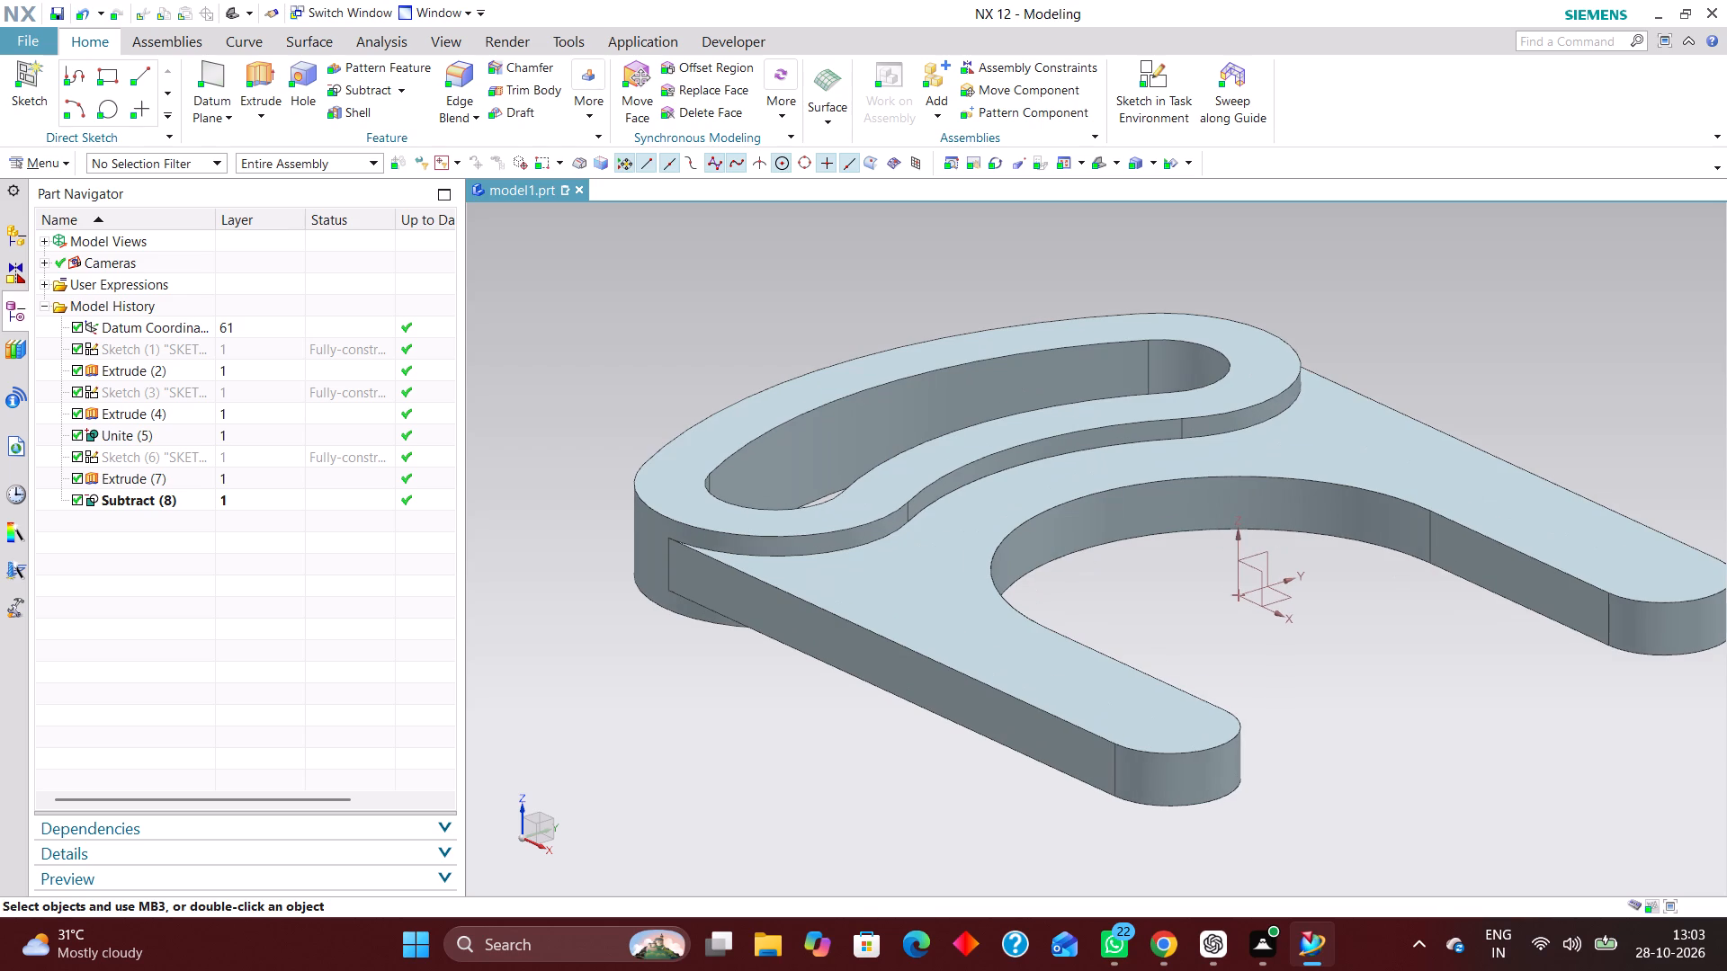
pyautogui.moveTo(1186, 619); pyautogui.dragTo(1189, 664, button='middle')
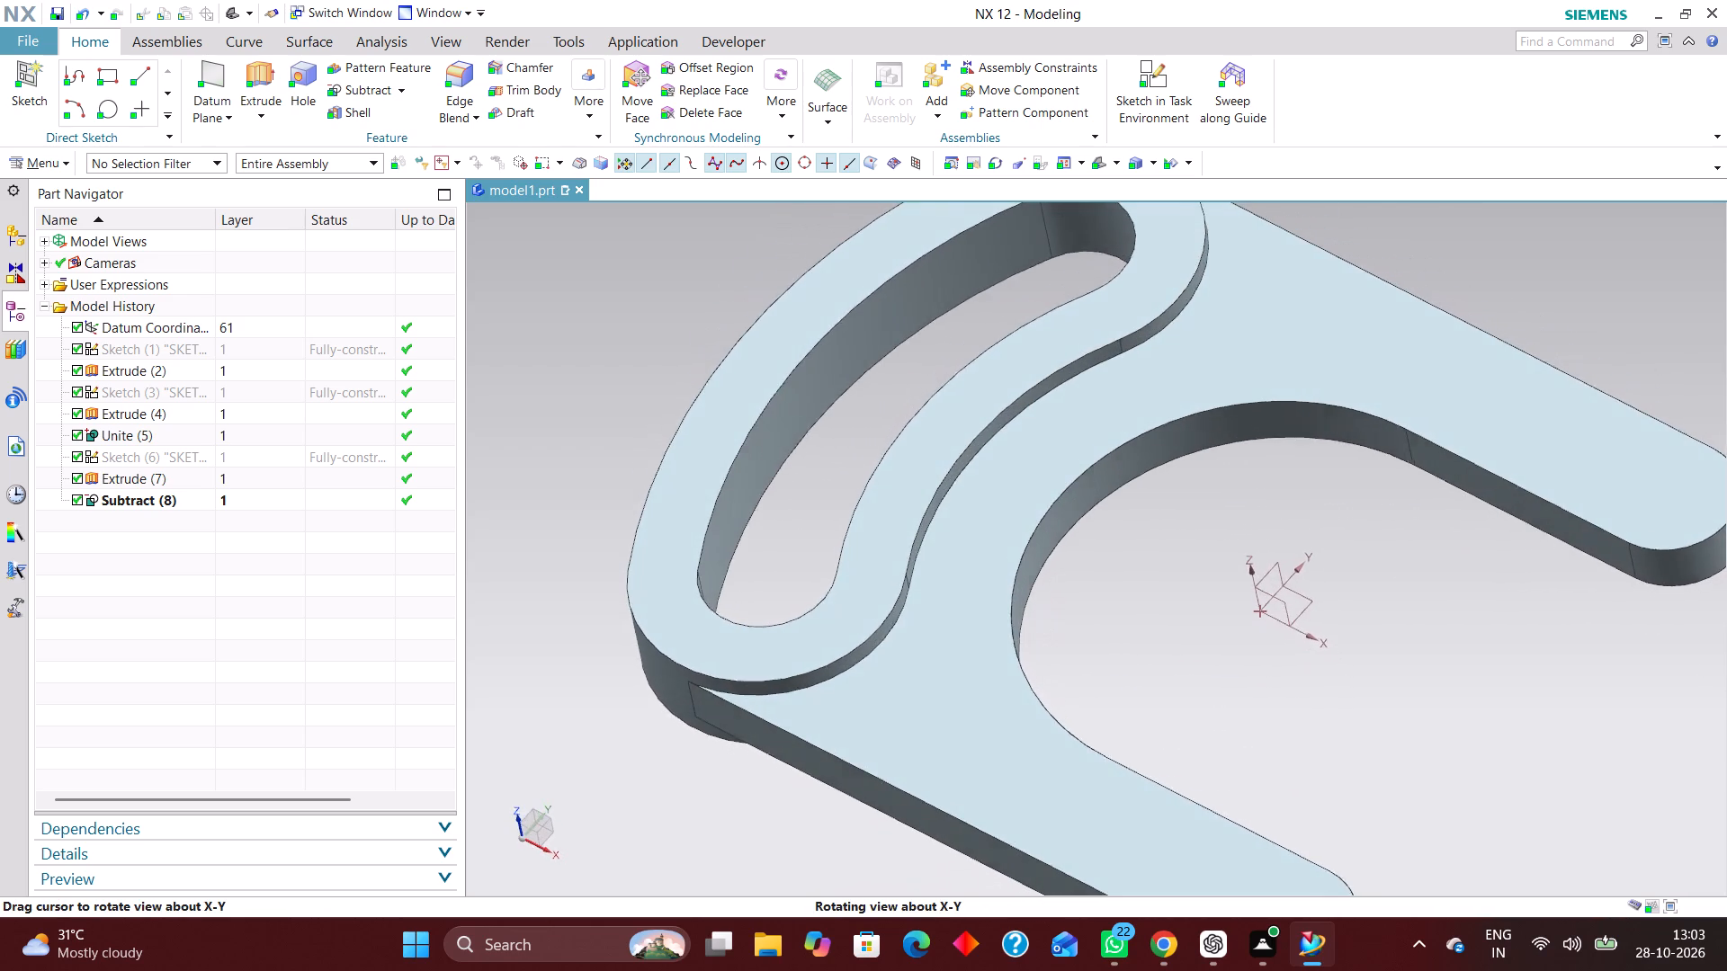
pyautogui.moveTo(1189, 664); pyautogui.dragTo(1197, 647, button='middle')
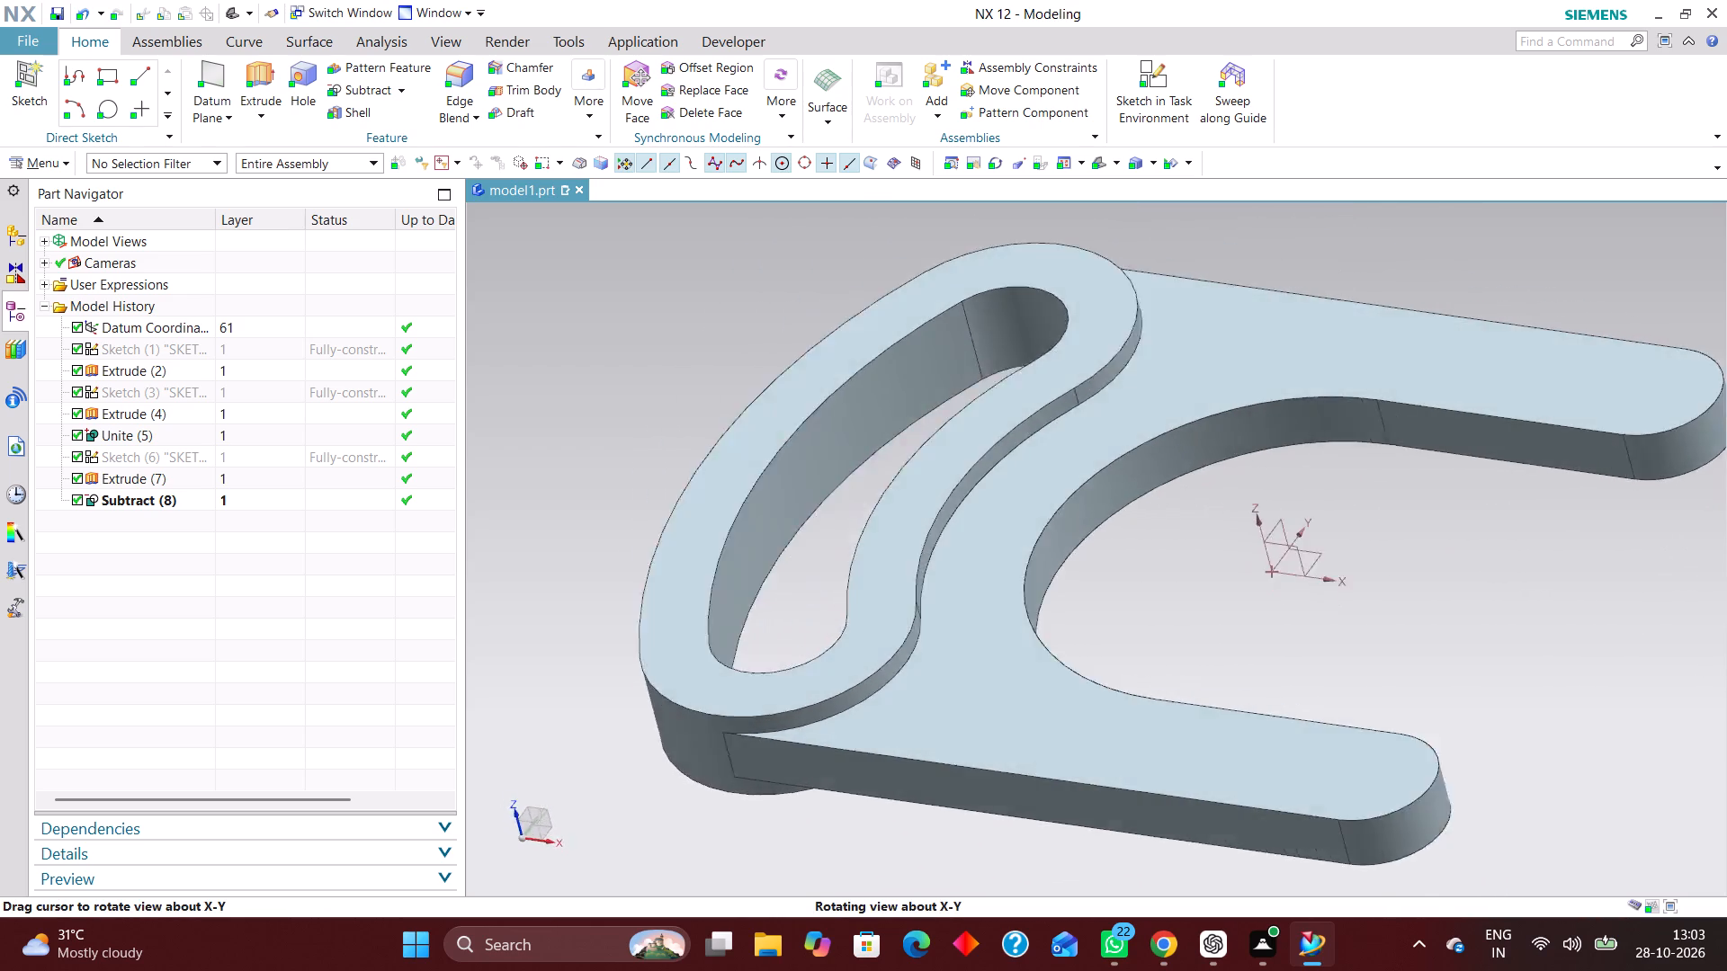
pyautogui.moveTo(1197, 647); pyautogui.dragTo(1203, 646, button='middle')
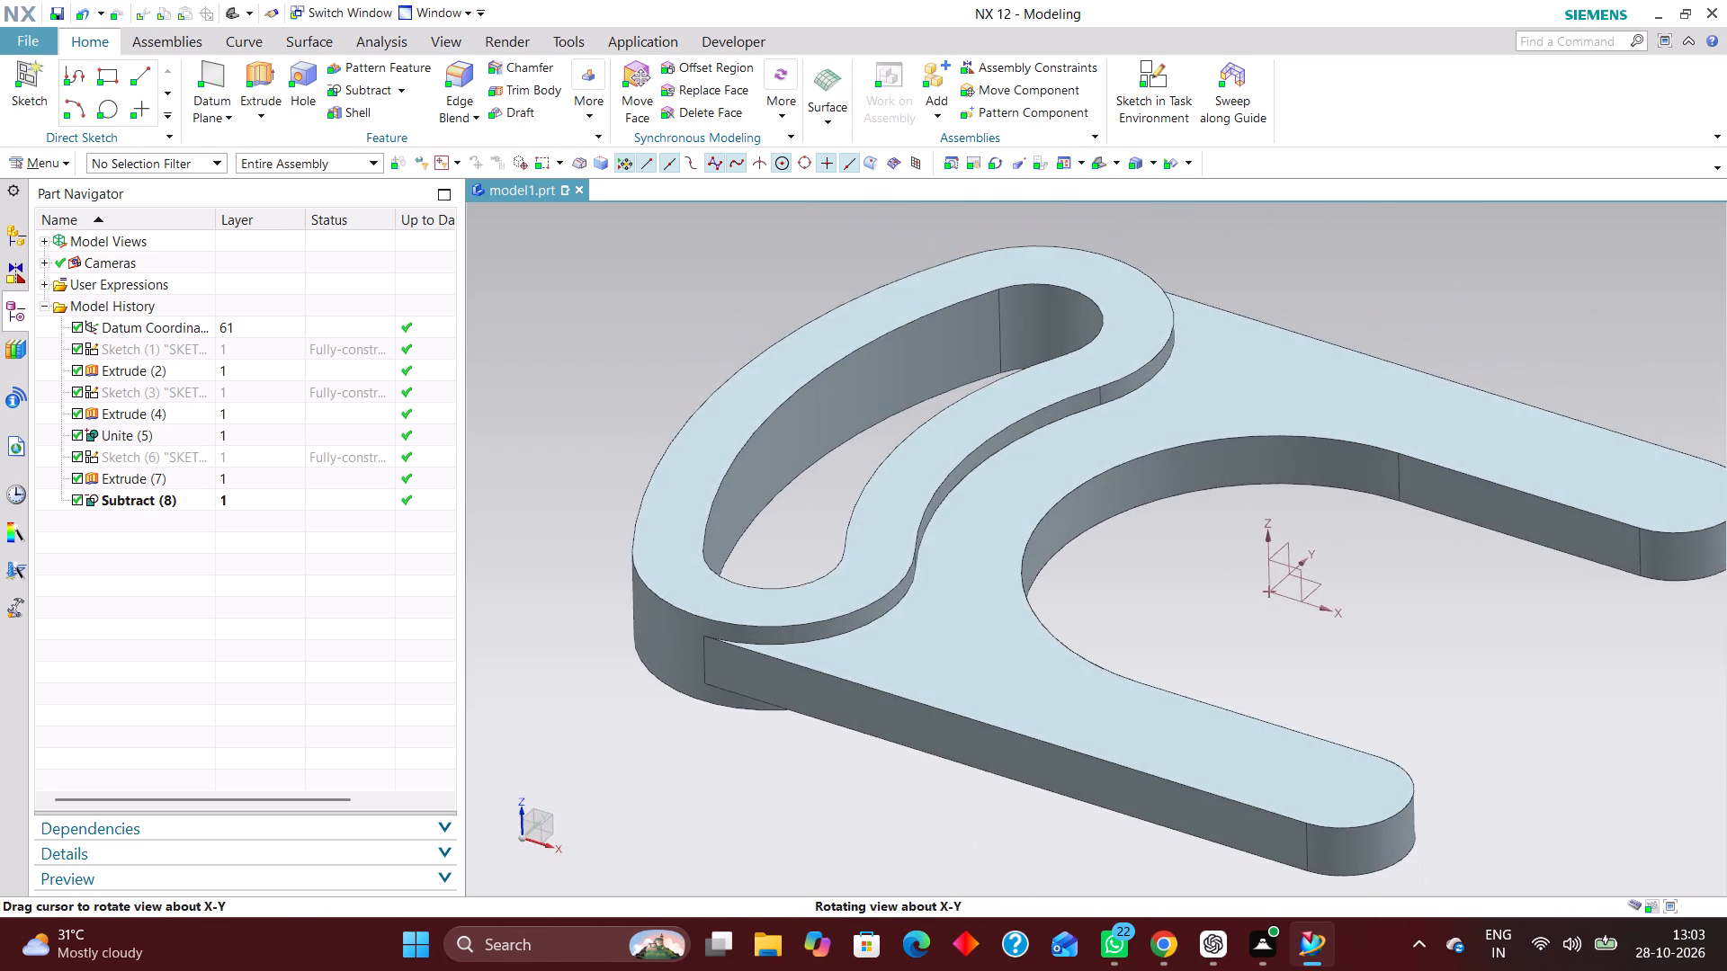
pyautogui.moveTo(1203, 646); pyautogui.dragTo(1203, 663, button='middle')
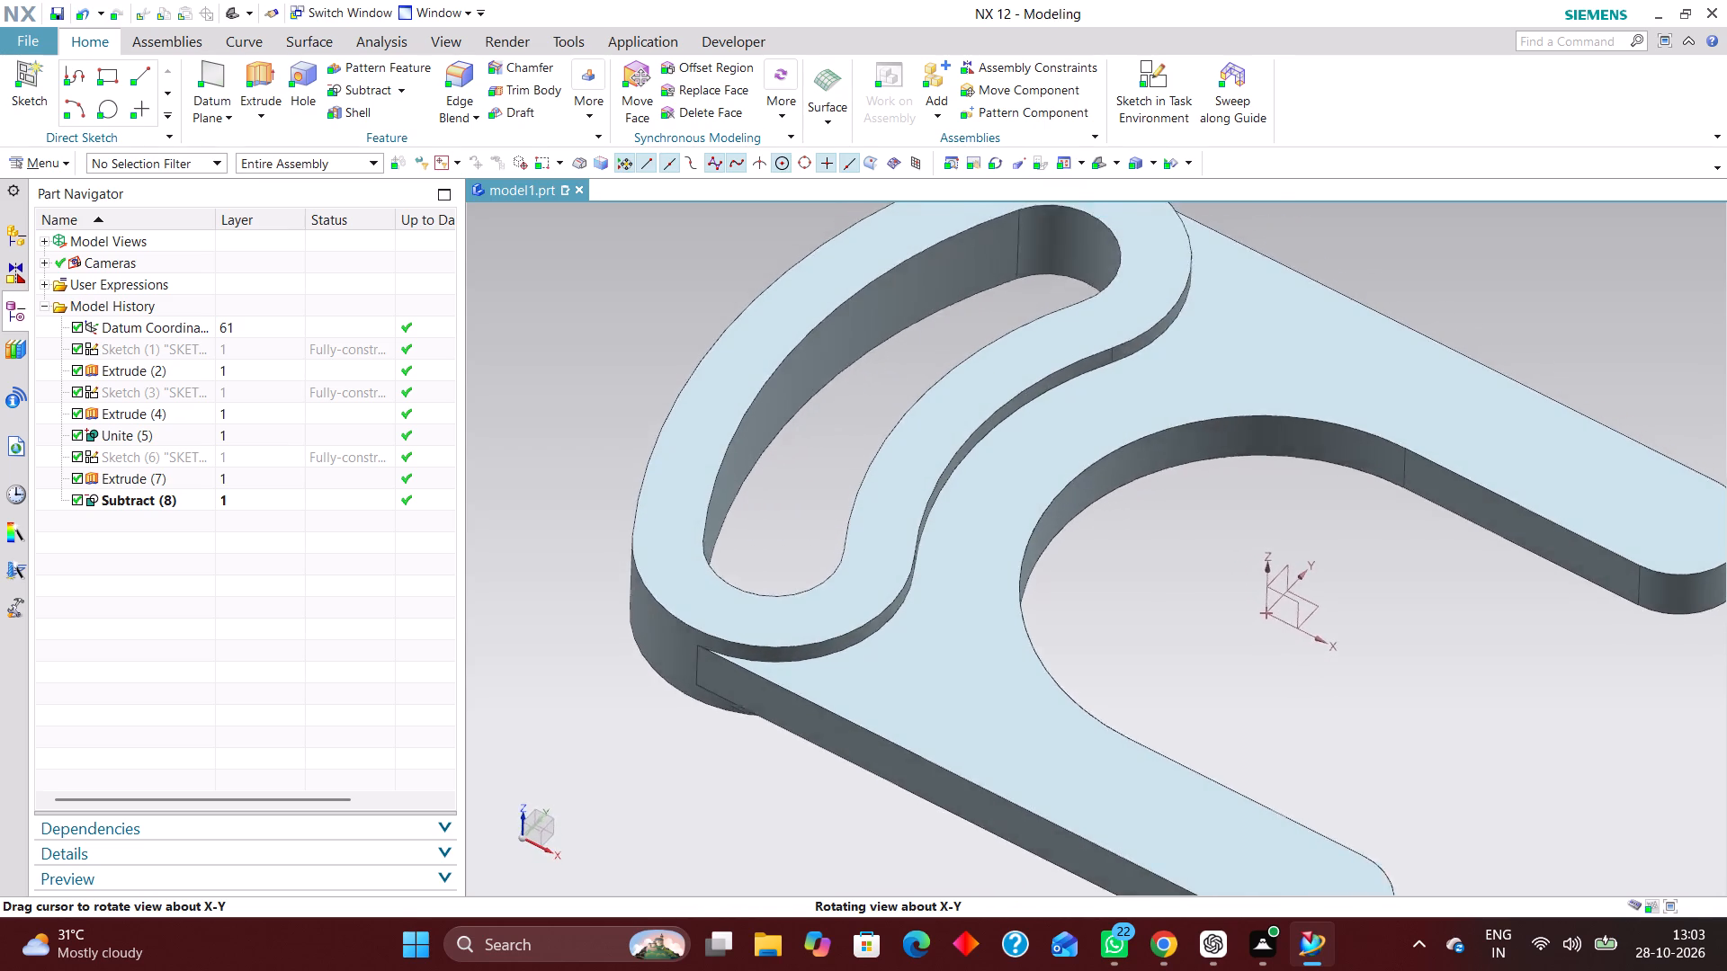
pyautogui.moveTo(1203, 663); pyautogui.dragTo(1194, 663, button='middle')
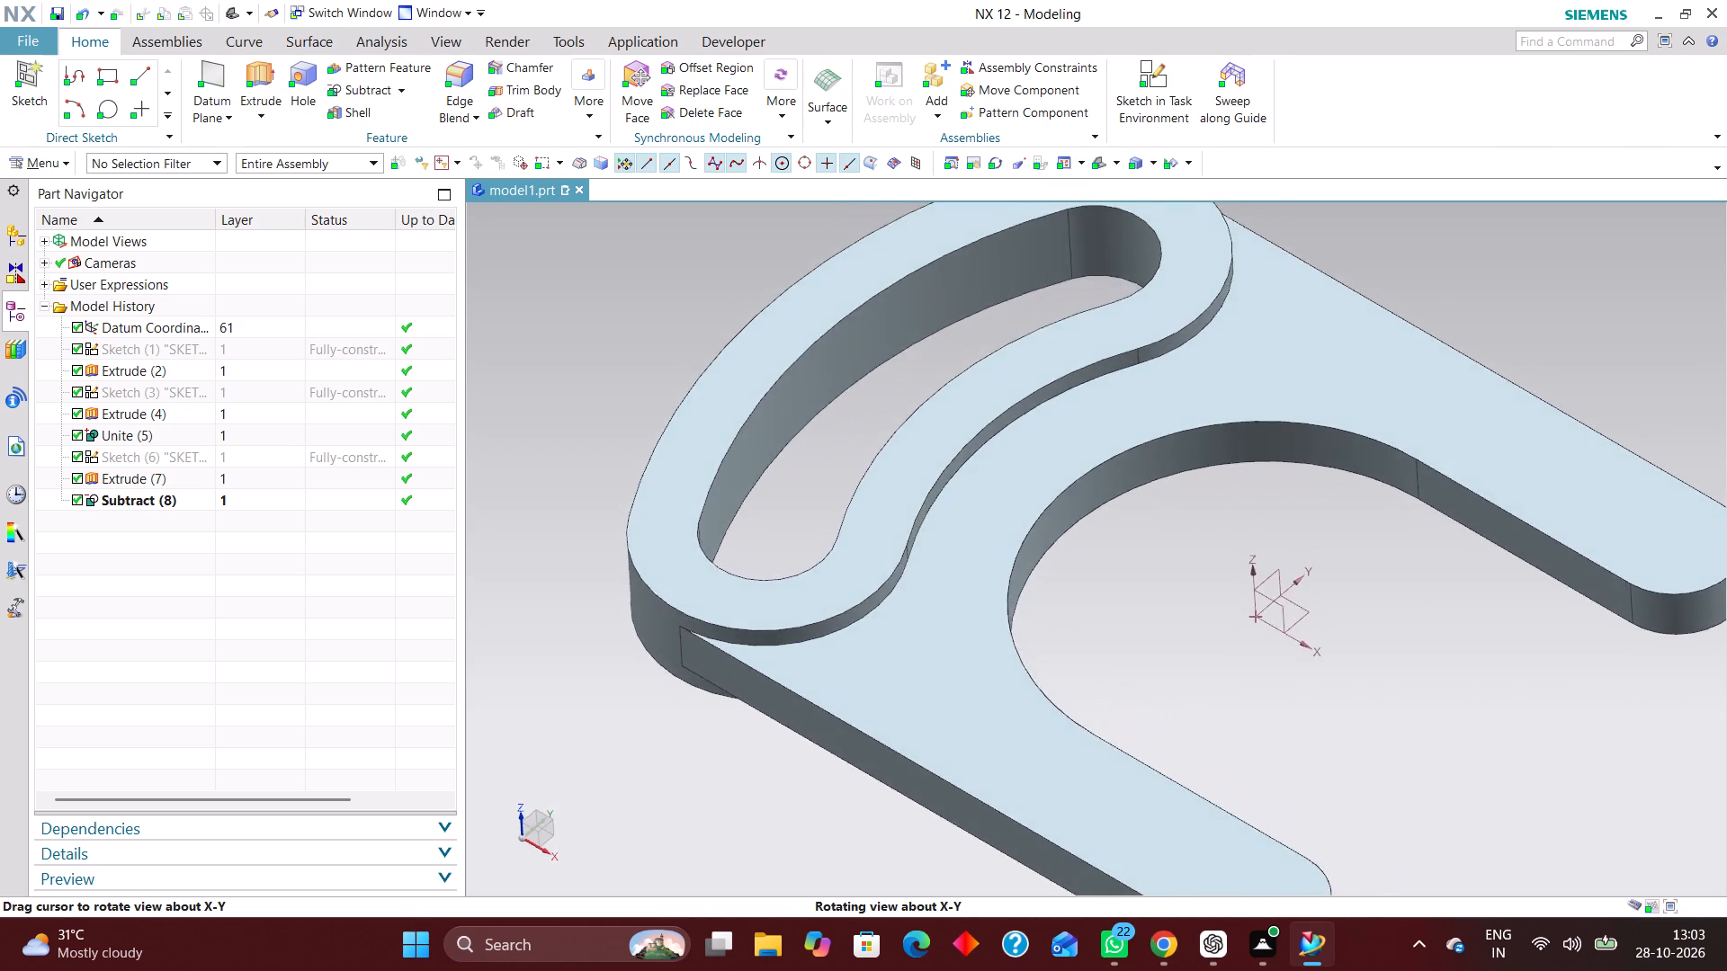
pyautogui.moveTo(1194, 663); pyautogui.dragTo(1204, 662, button='middle')
pyautogui.scroll(-3, 1126, 616)
pyautogui.scroll(3, 1253, 631)
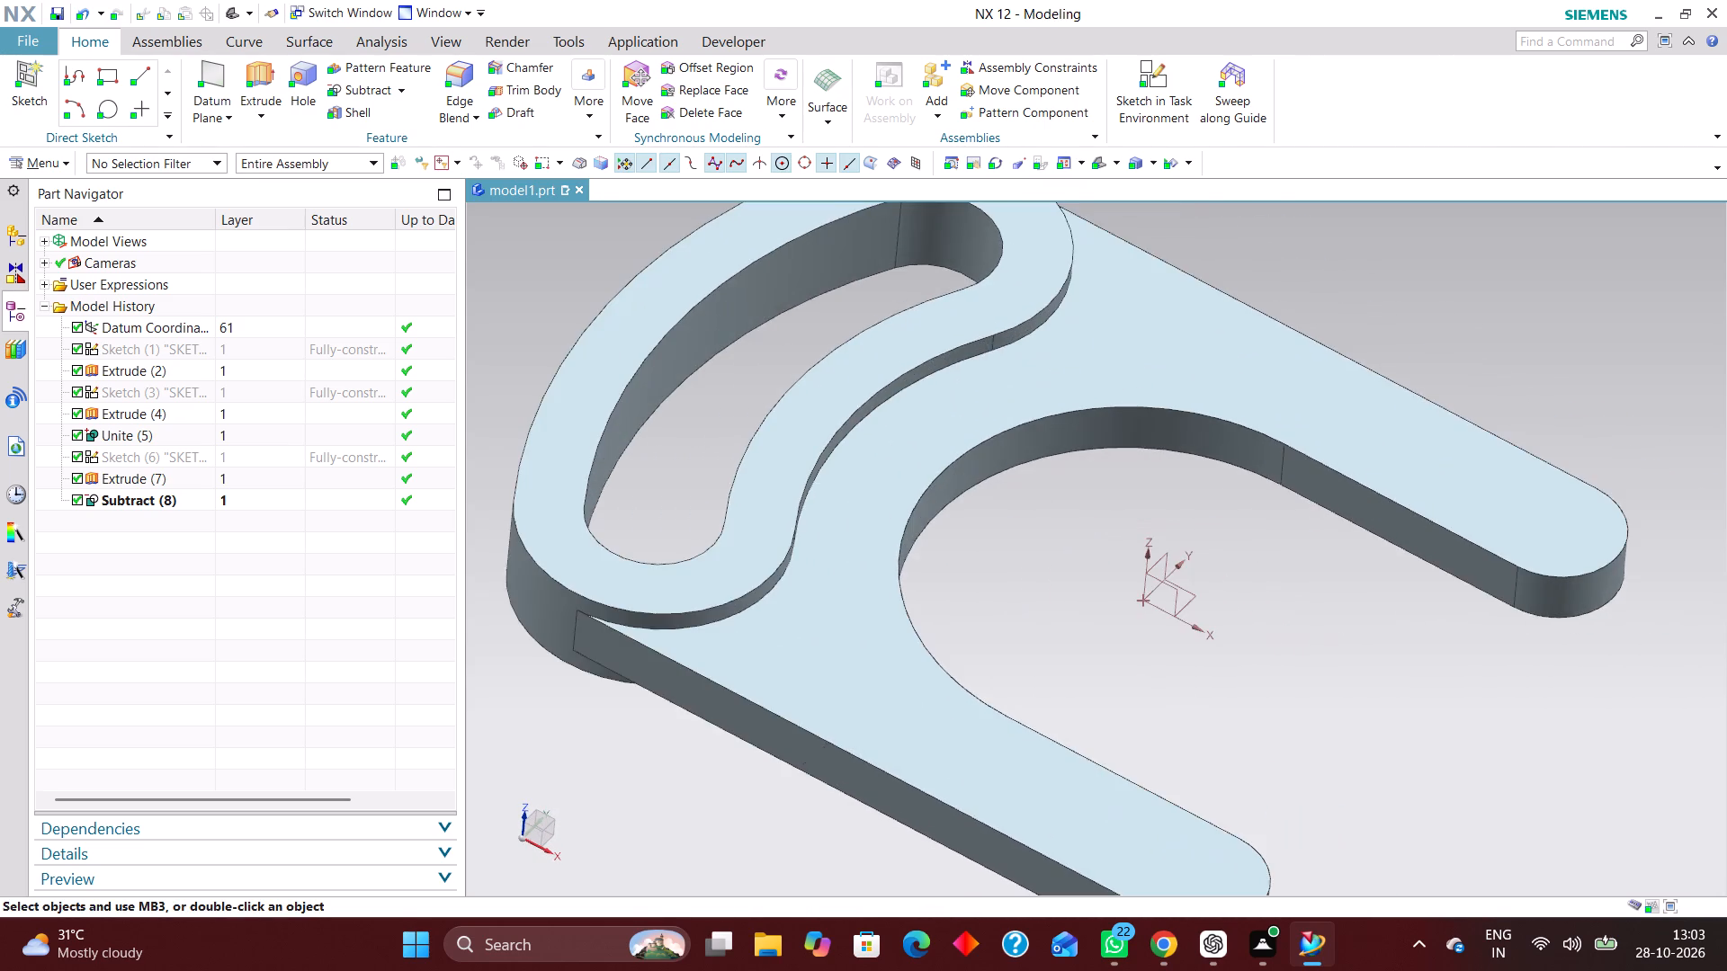
pyautogui.moveTo(1316, 633); pyautogui.dragTo(1303, 609, button='middle')
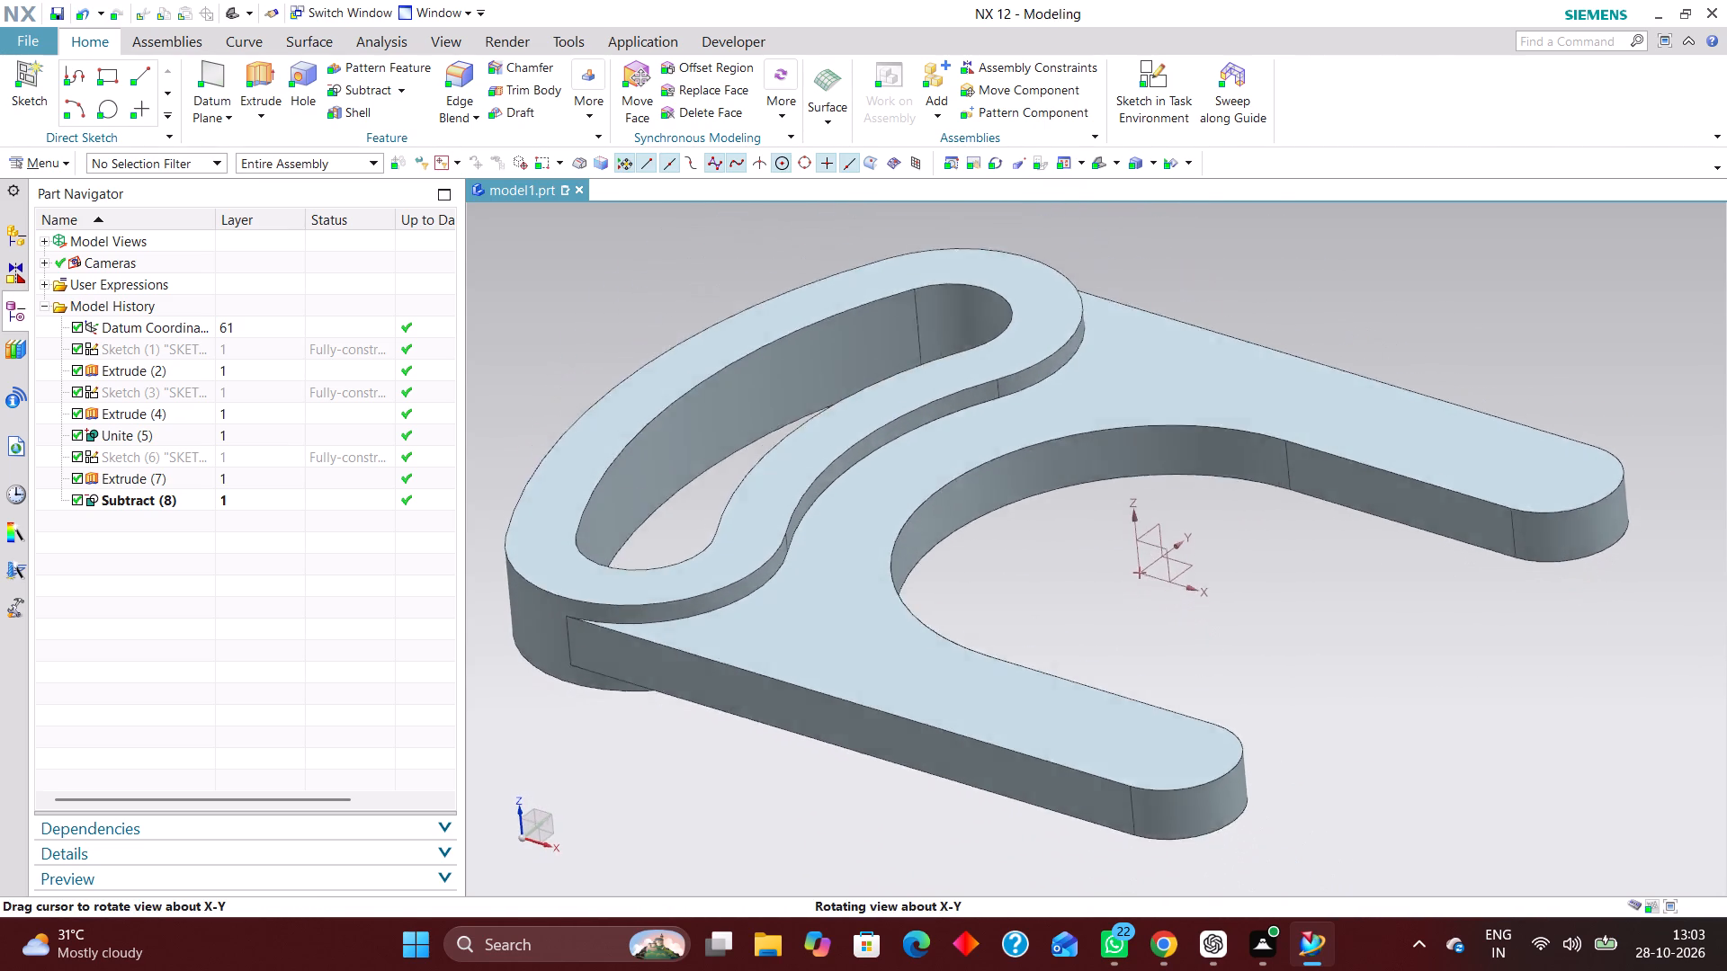
pyautogui.moveTo(1303, 609); pyautogui.dragTo(1310, 602, button='middle')
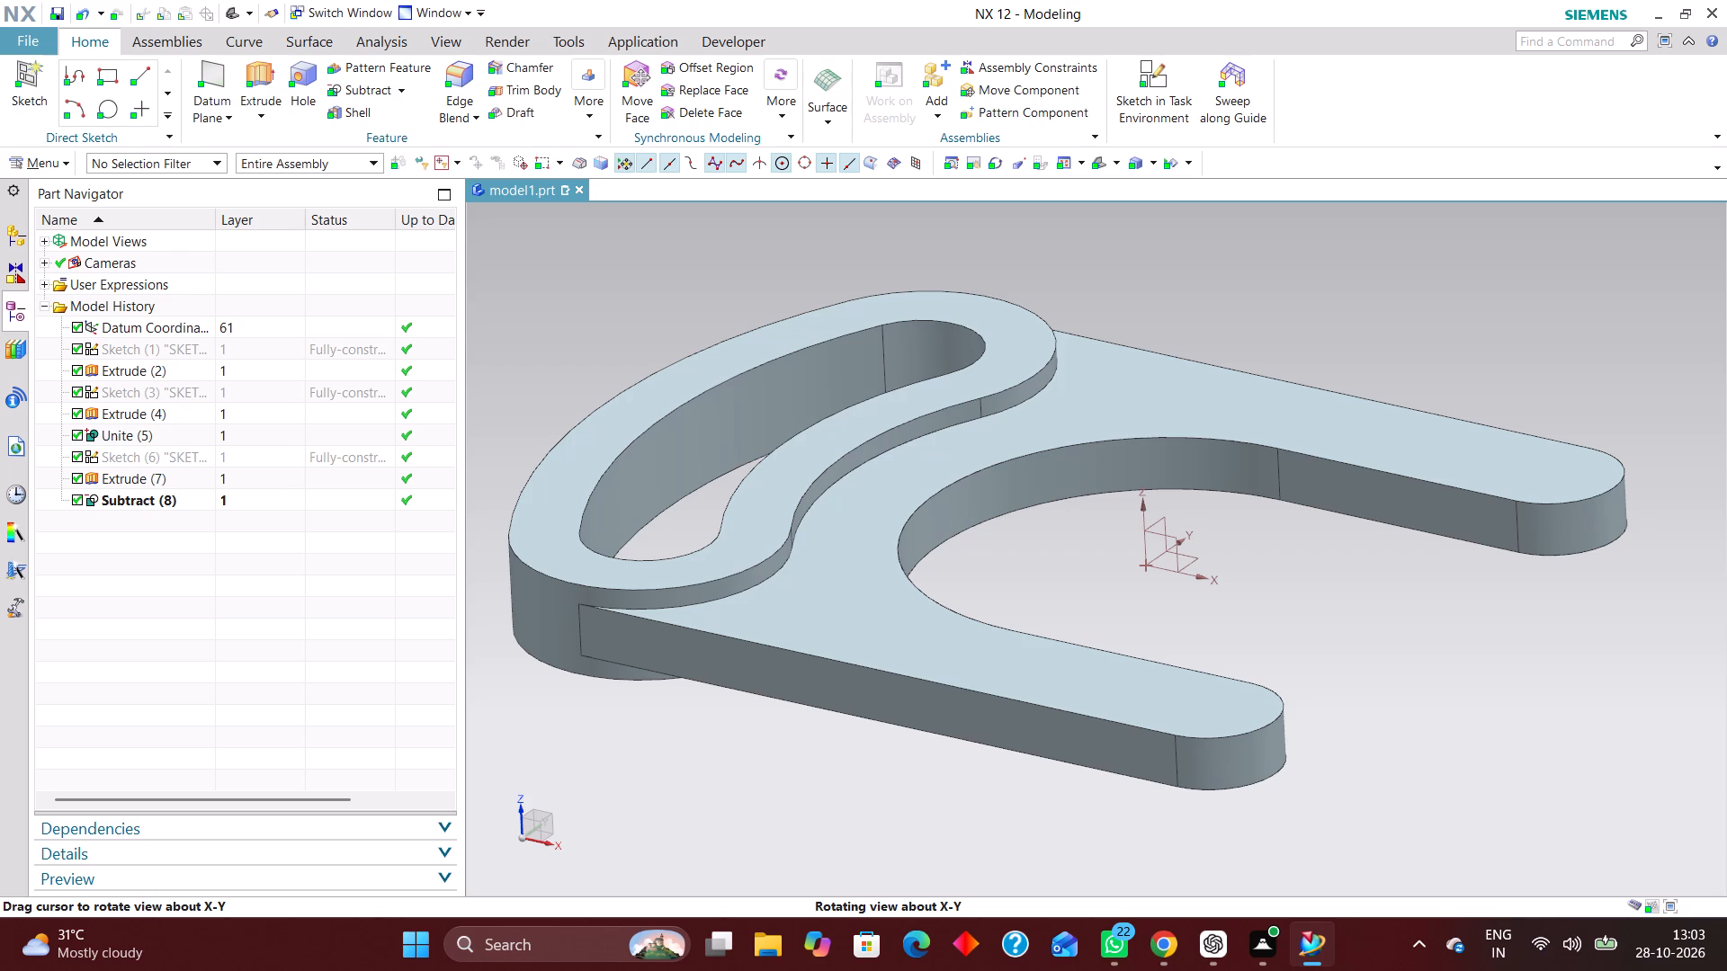
pyautogui.moveTo(1310, 602); pyautogui.dragTo(1310, 603, button='middle')
pyautogui.scroll(1, 1310, 599)
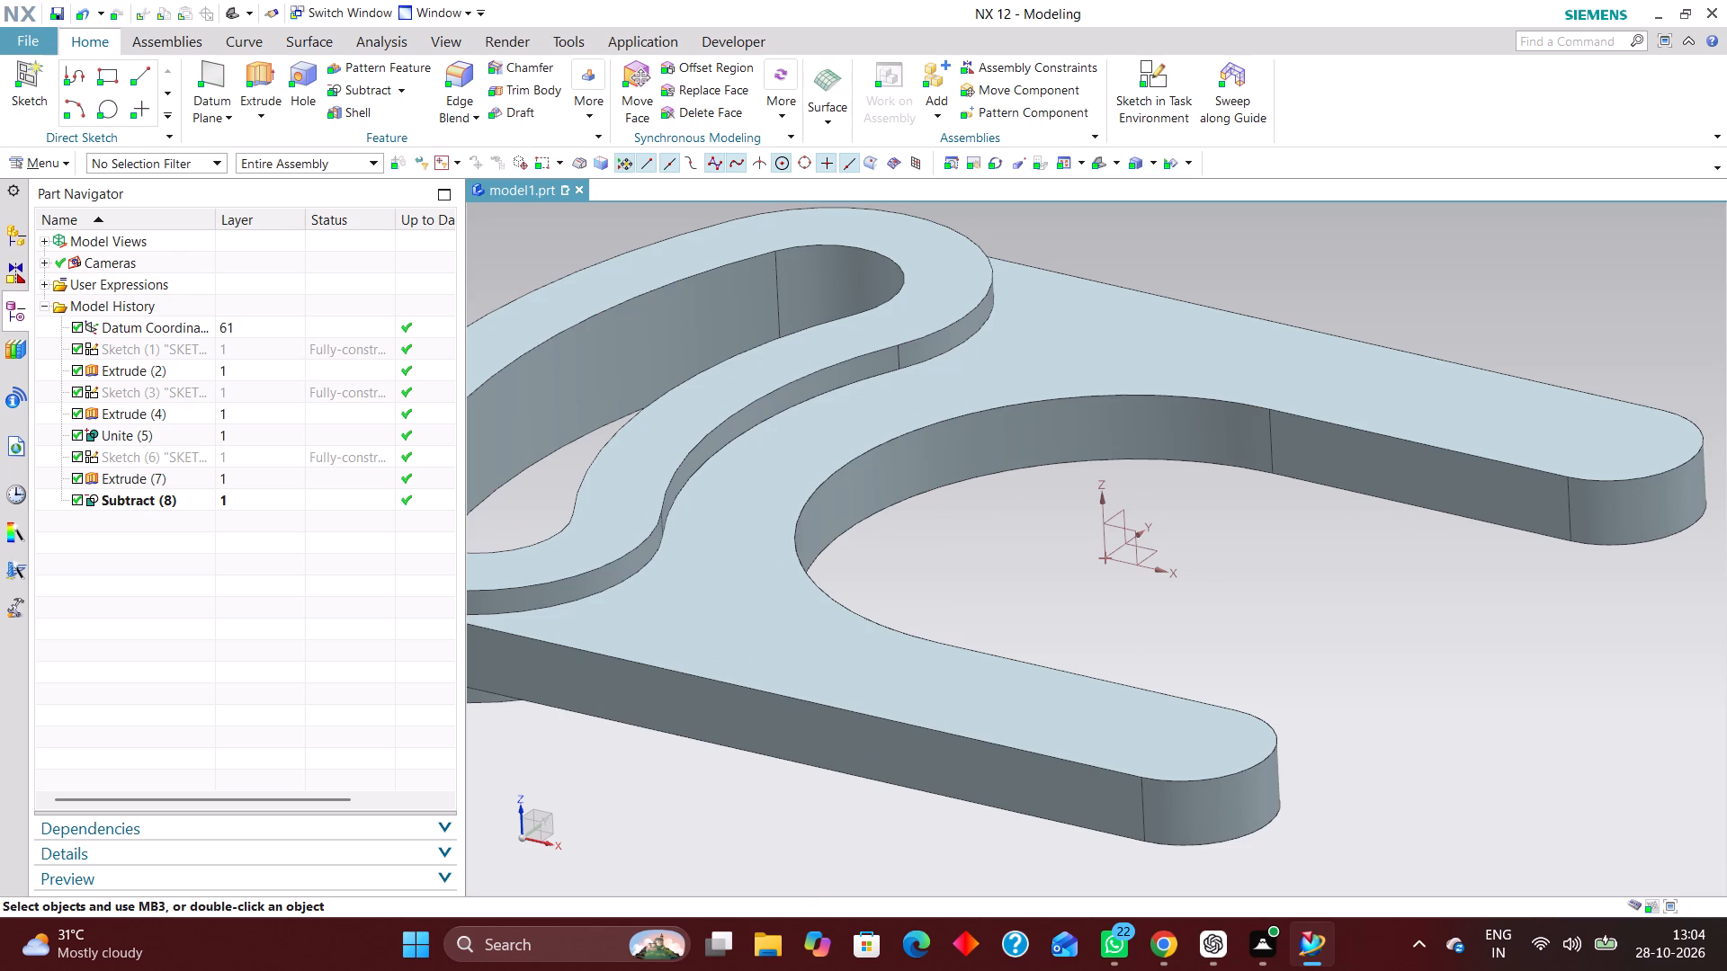
pyautogui.scroll(-3, 1306, 628)
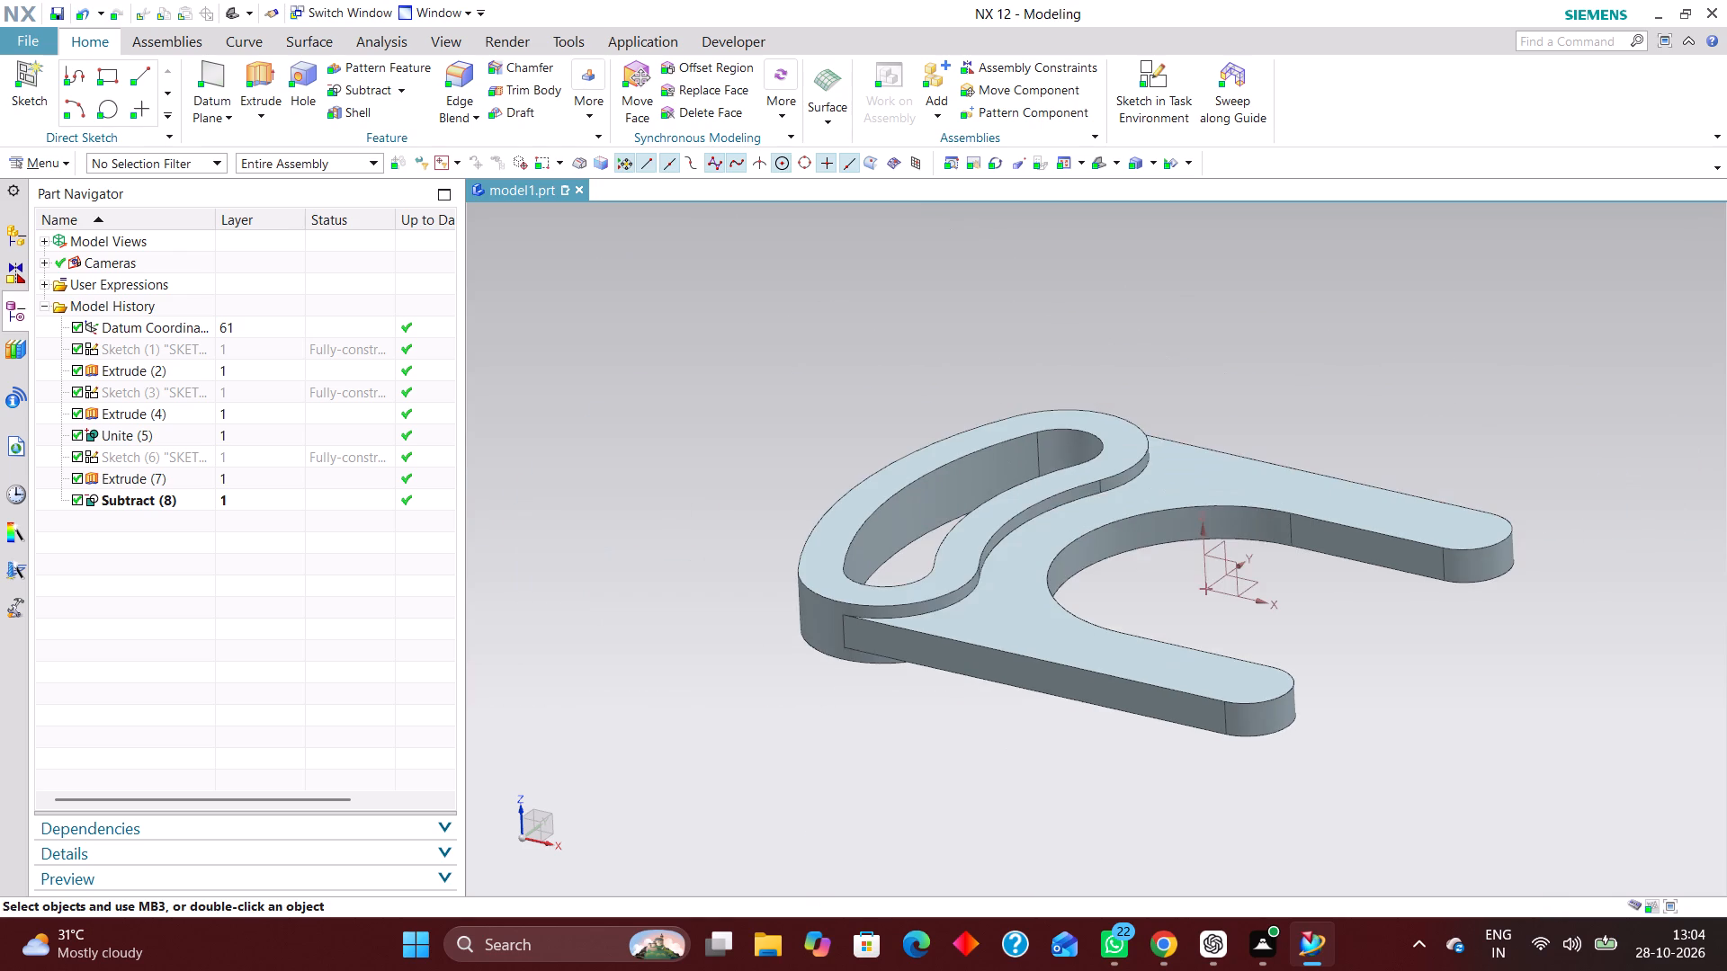
pyautogui.scroll(2, 1107, 641)
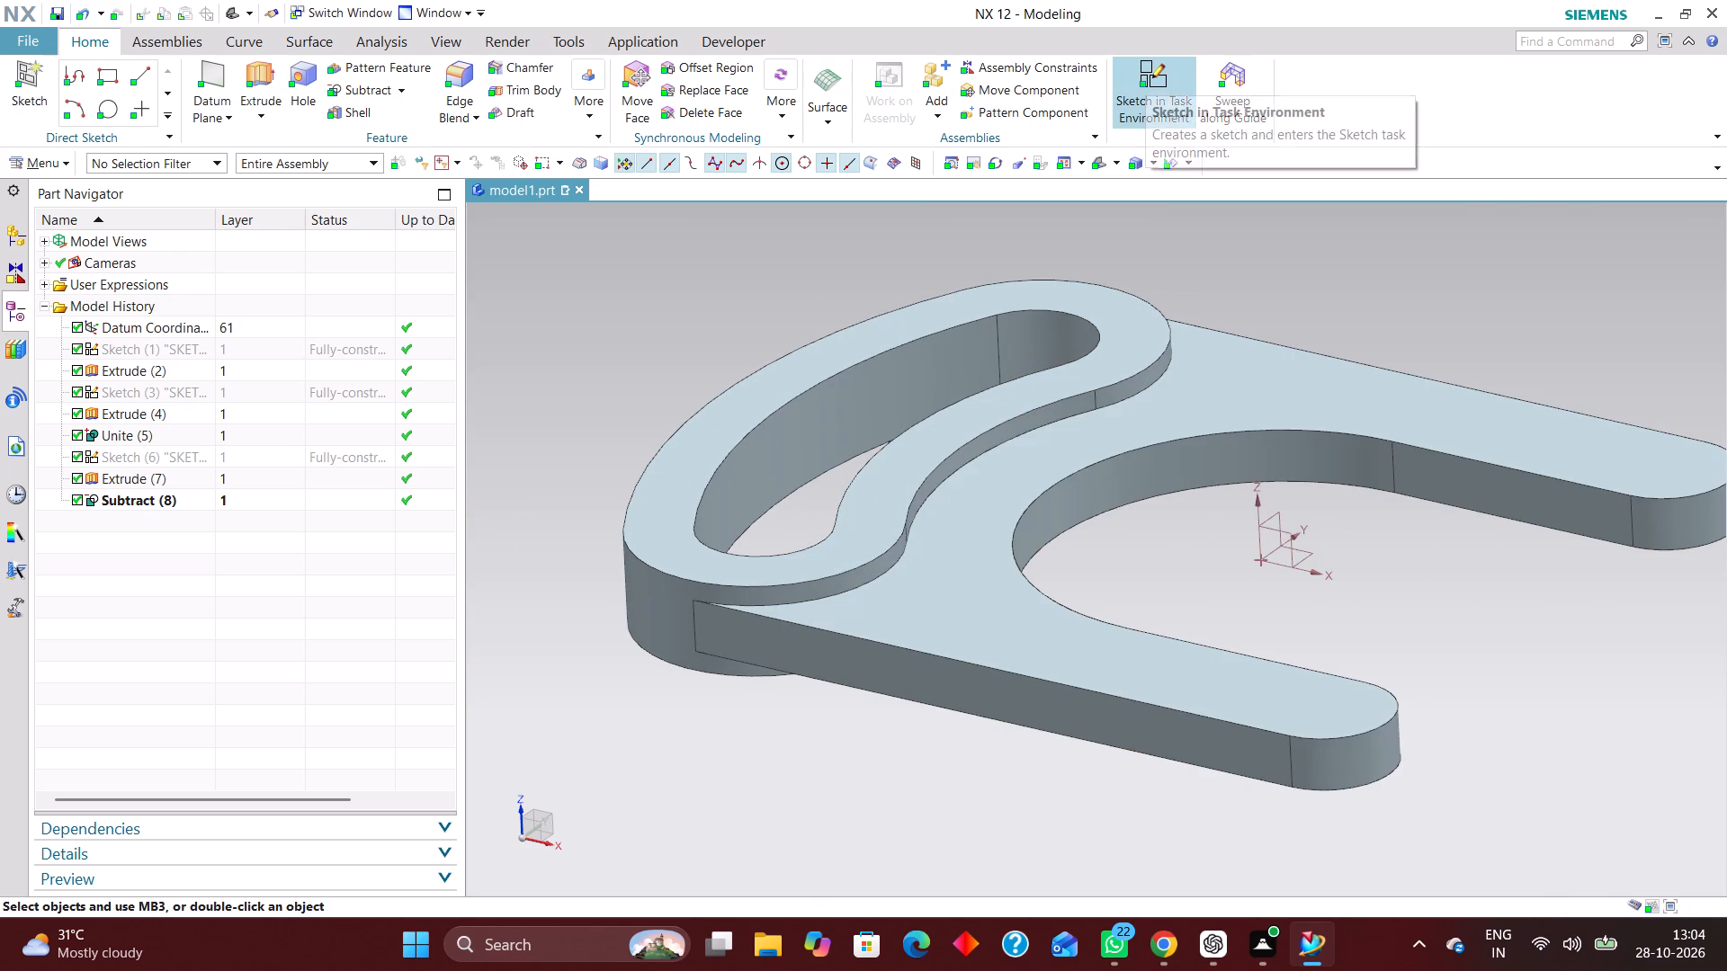
# Start a new sketch in the task environment on the datum coordinate system's XZ plane.
pyautogui.click(1145, 76)
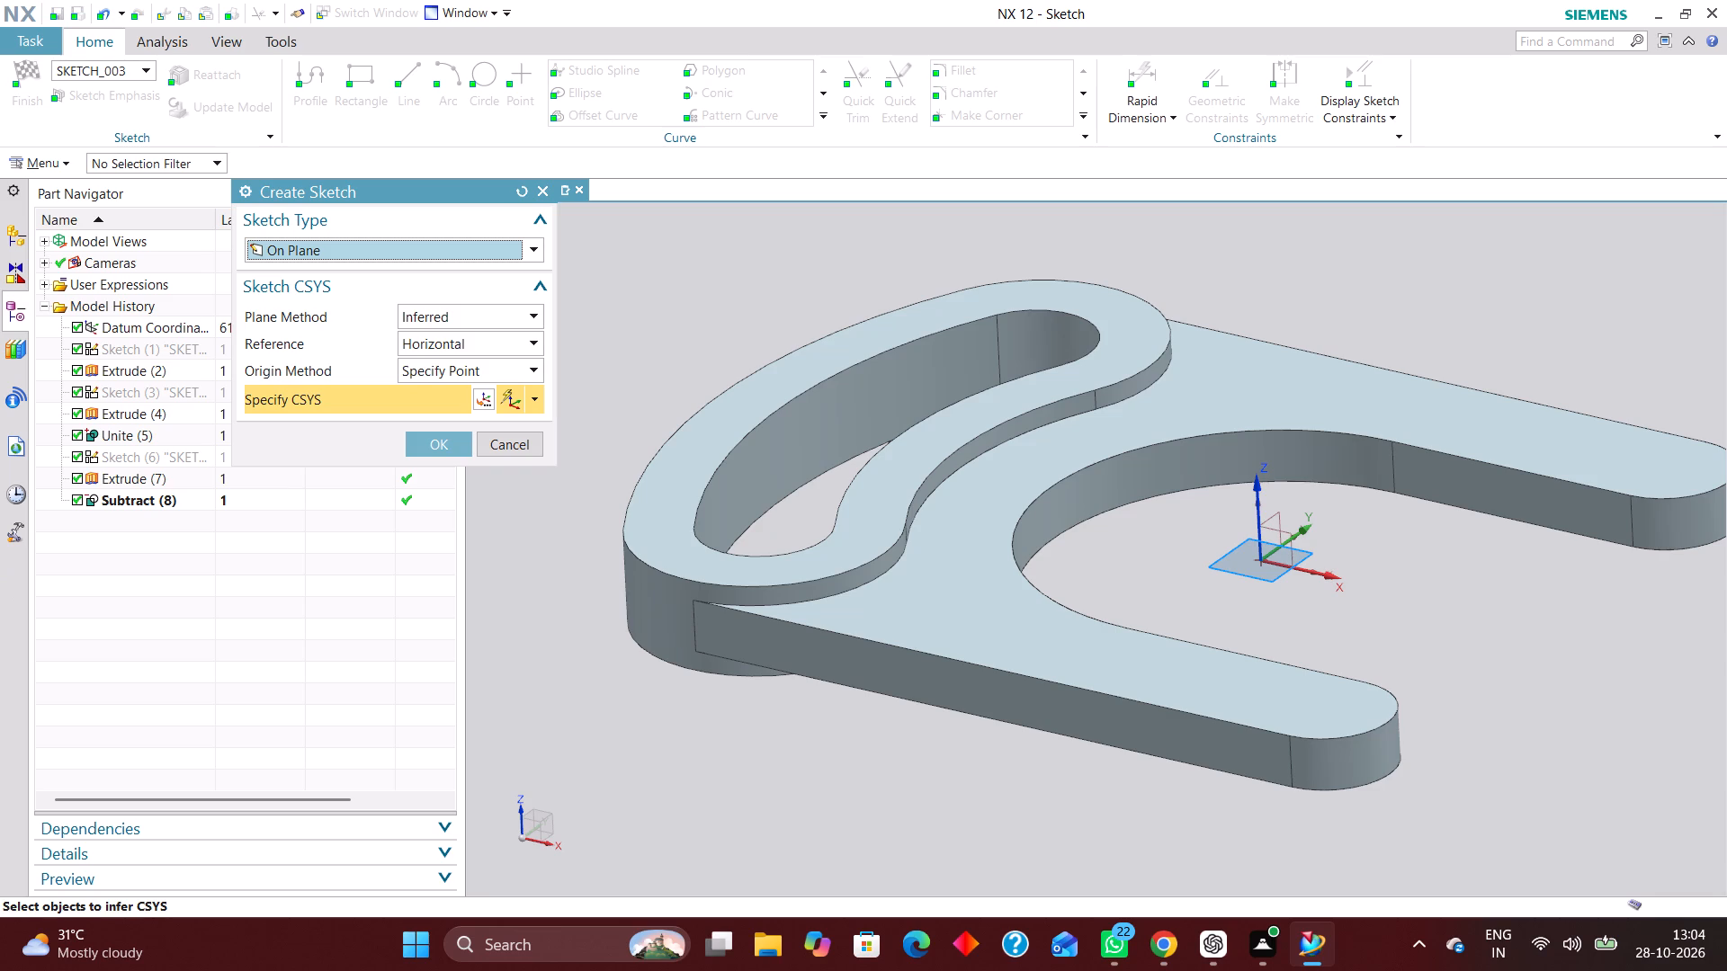
pyautogui.click(530, 440)
pyautogui.click(1169, 79)
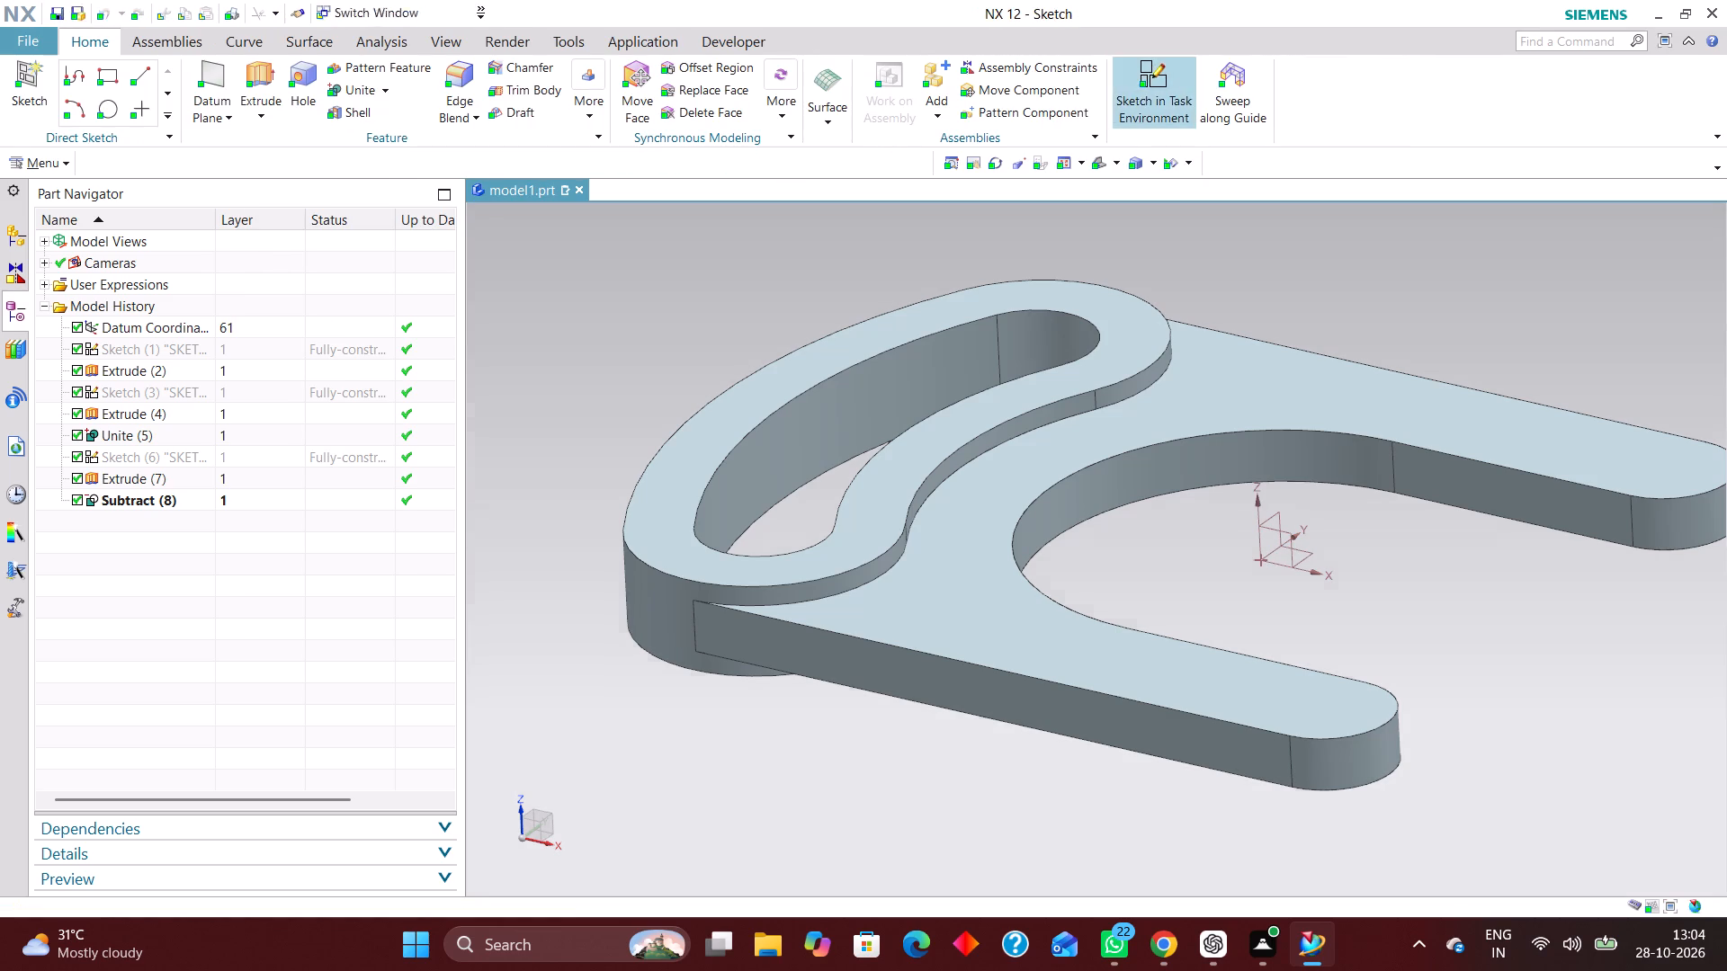
pyautogui.click(1292, 536)
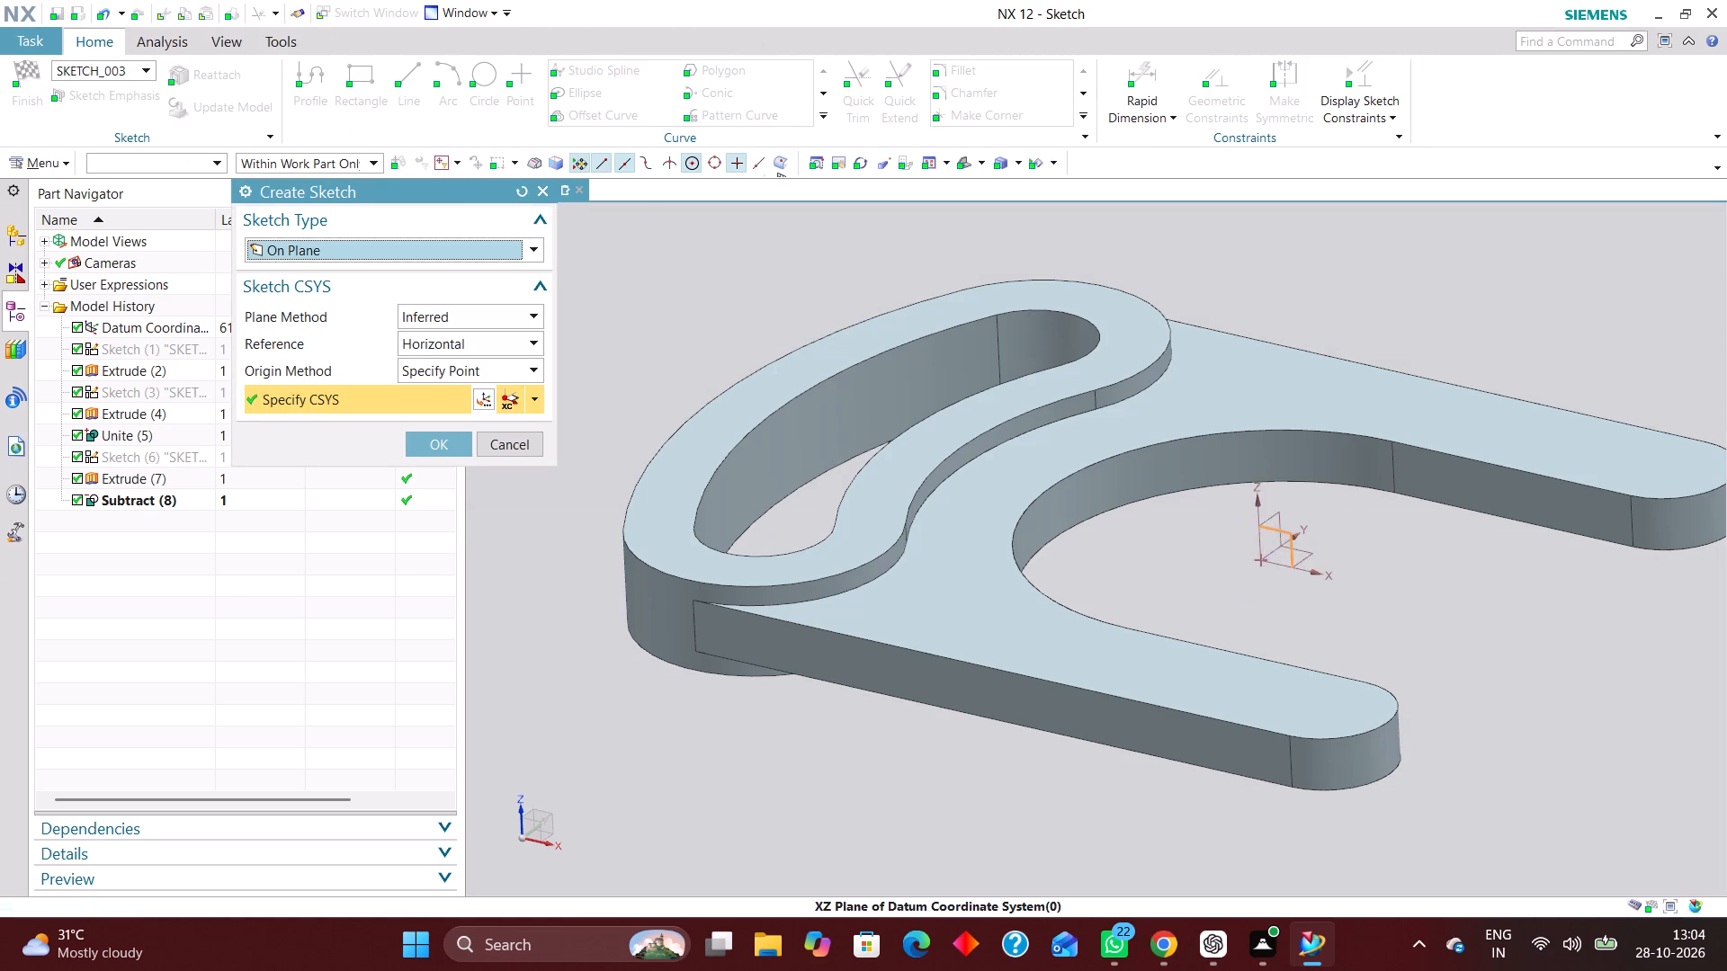
pyautogui.click(442, 442)
pyautogui.scroll(-1, 1091, 432)
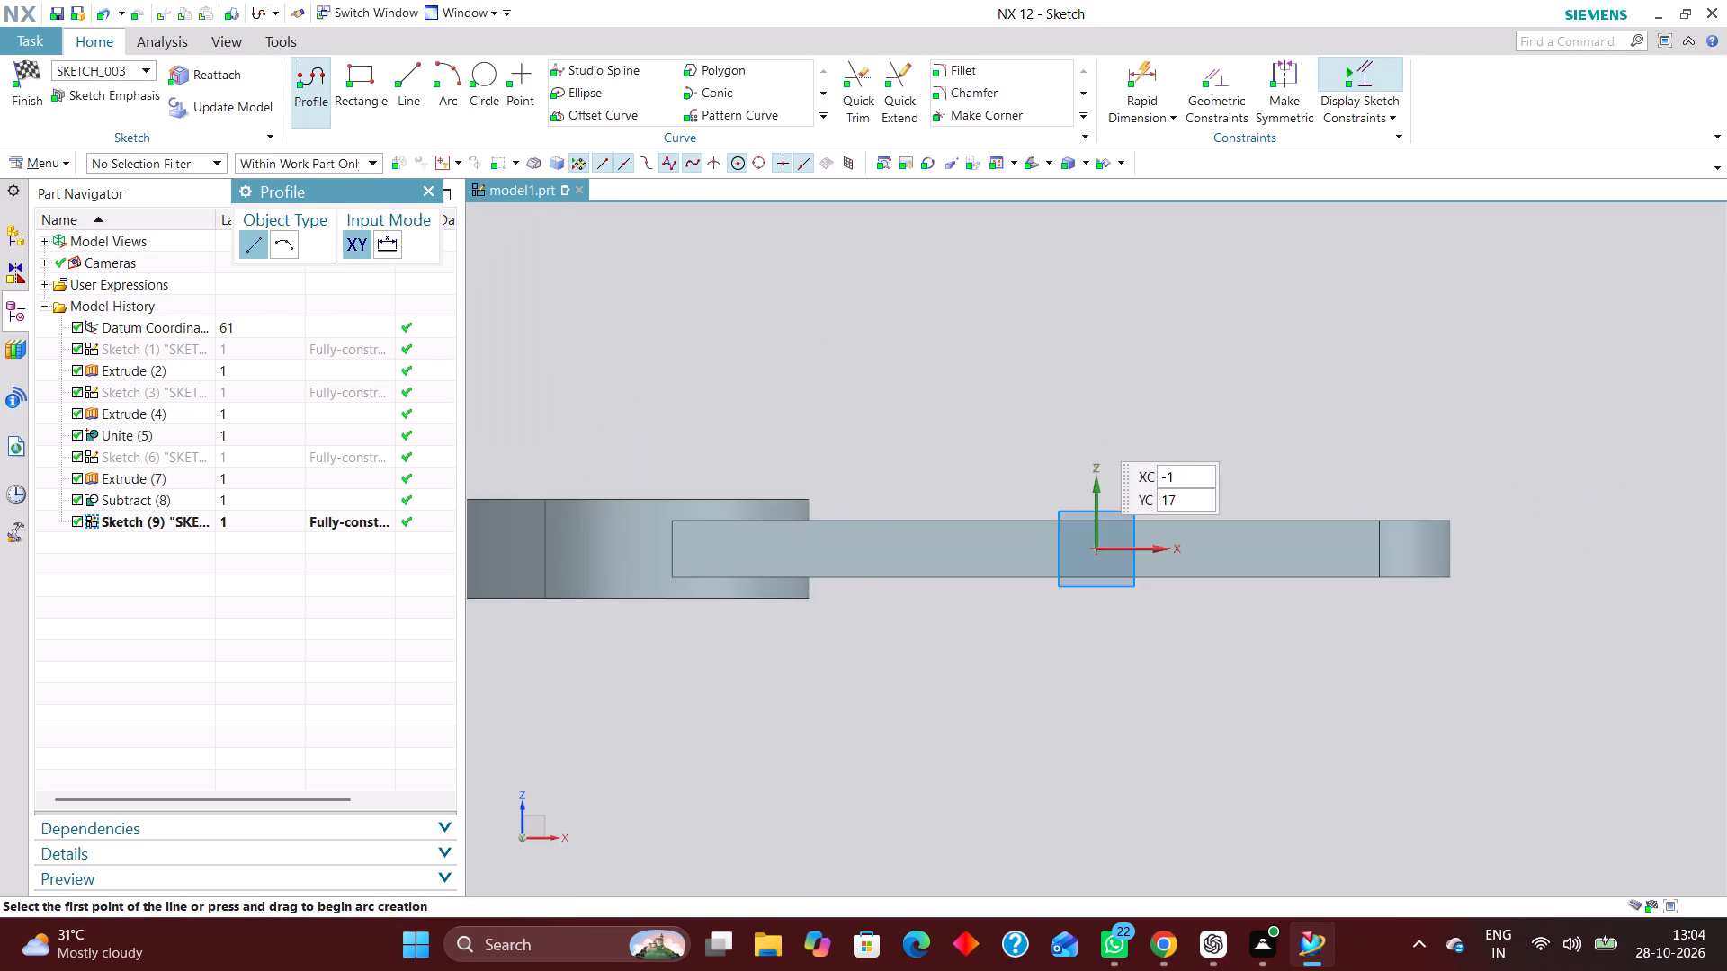
pyautogui.scroll(-2, 1091, 432)
pyautogui.scroll(3, 1112, 461)
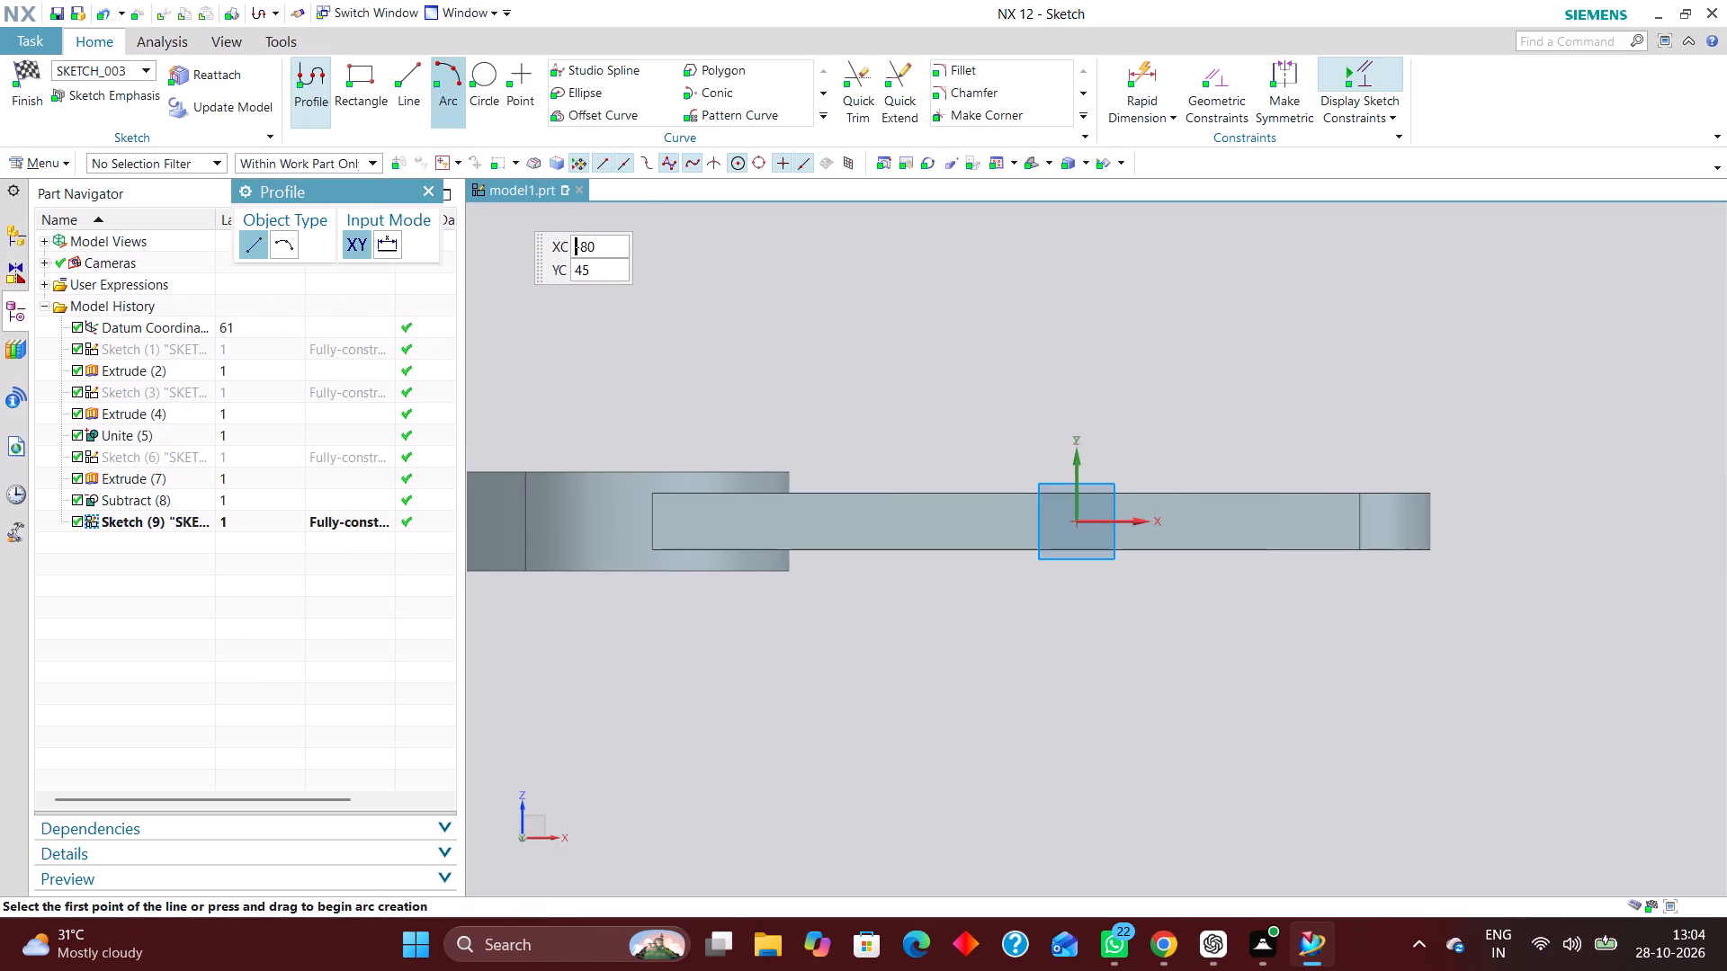
# Sketch an upright rectangle about 10 mm wide and 28 mm high across the bracket plate, between the rim and the origin.
pyautogui.click(365, 69)
pyautogui.click(917, 367)
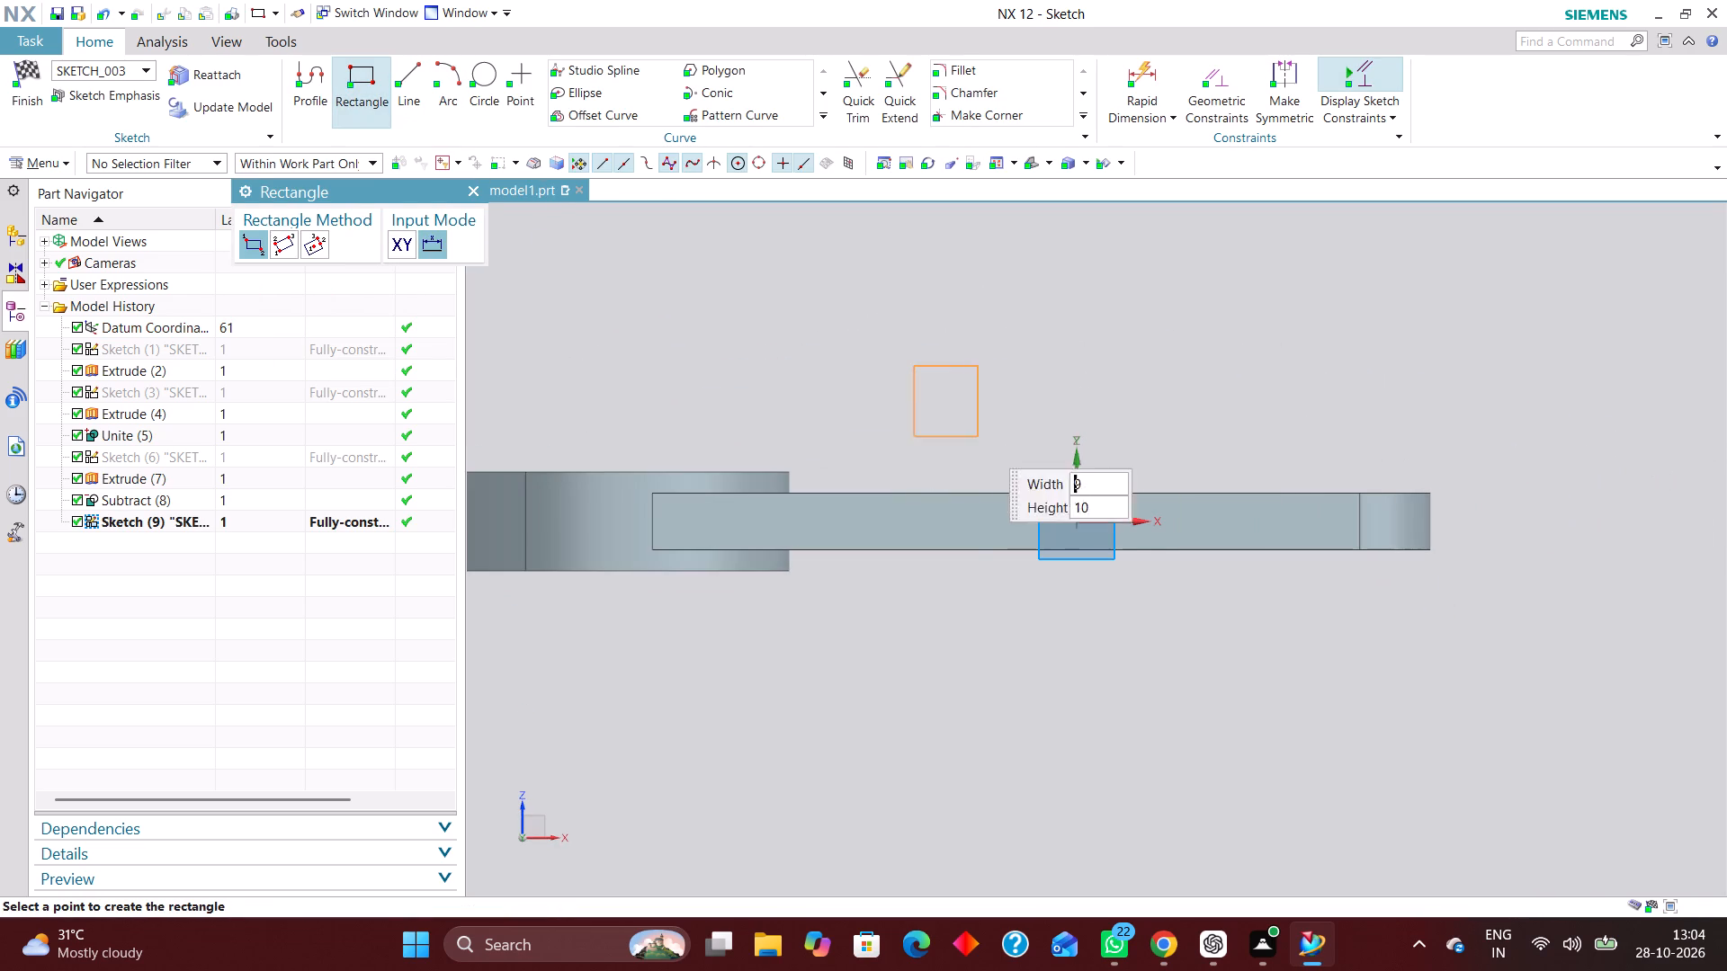
pyautogui.click(985, 570)
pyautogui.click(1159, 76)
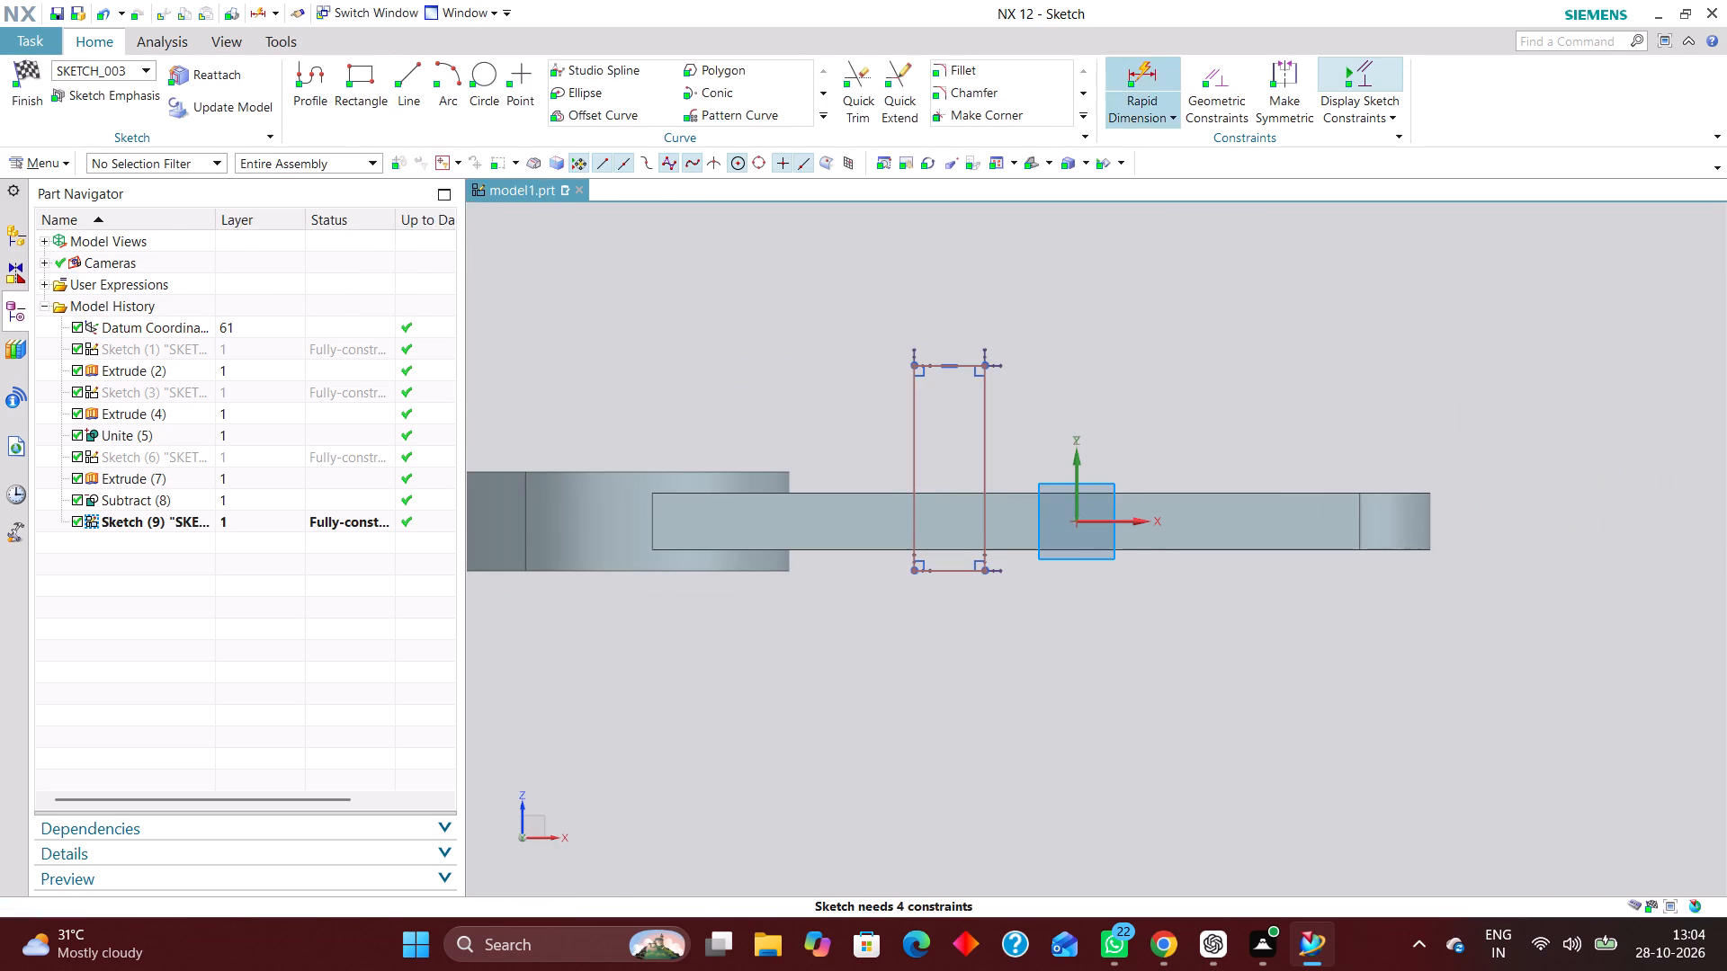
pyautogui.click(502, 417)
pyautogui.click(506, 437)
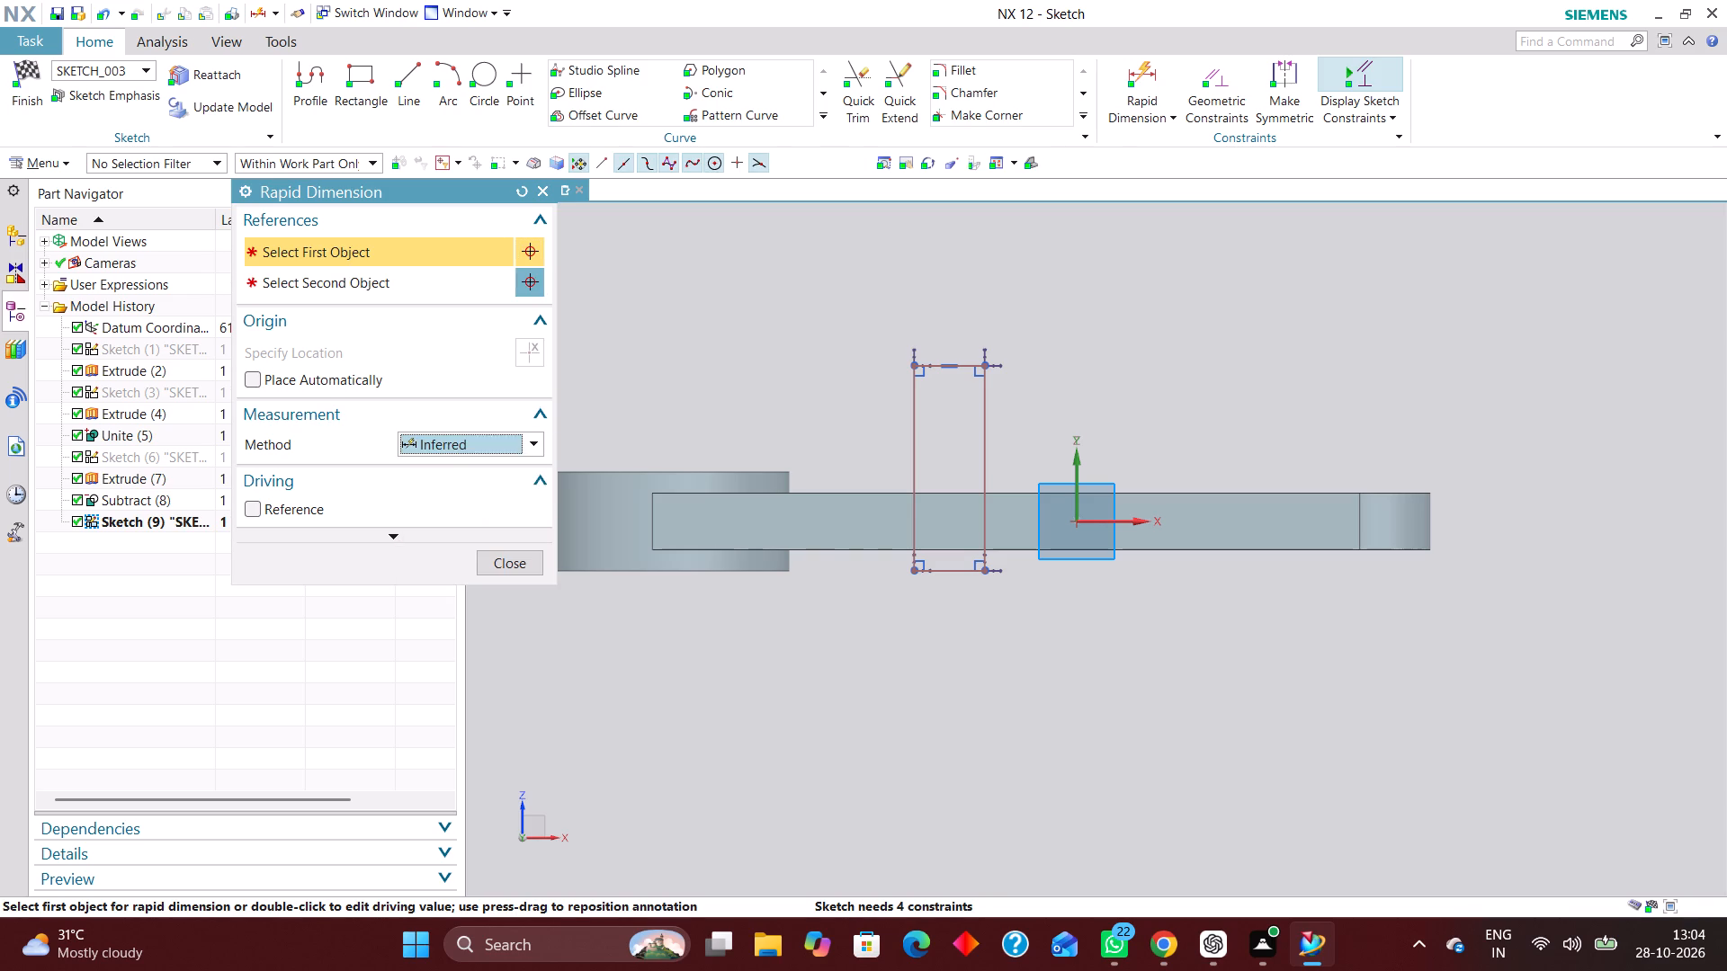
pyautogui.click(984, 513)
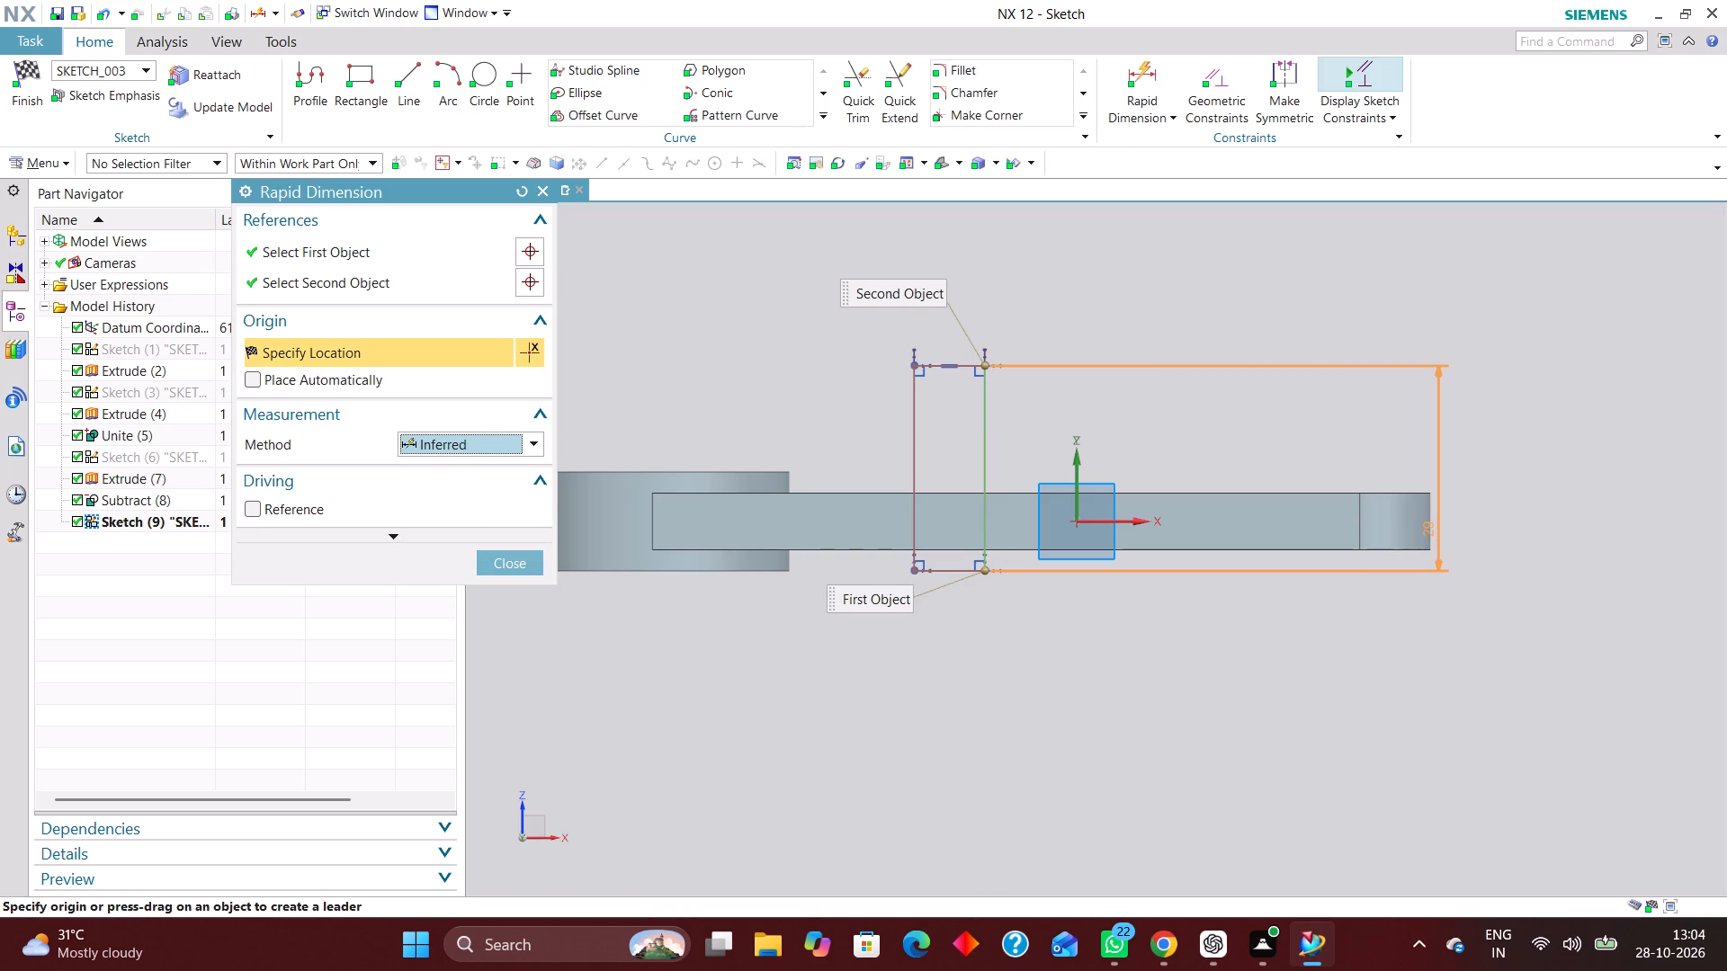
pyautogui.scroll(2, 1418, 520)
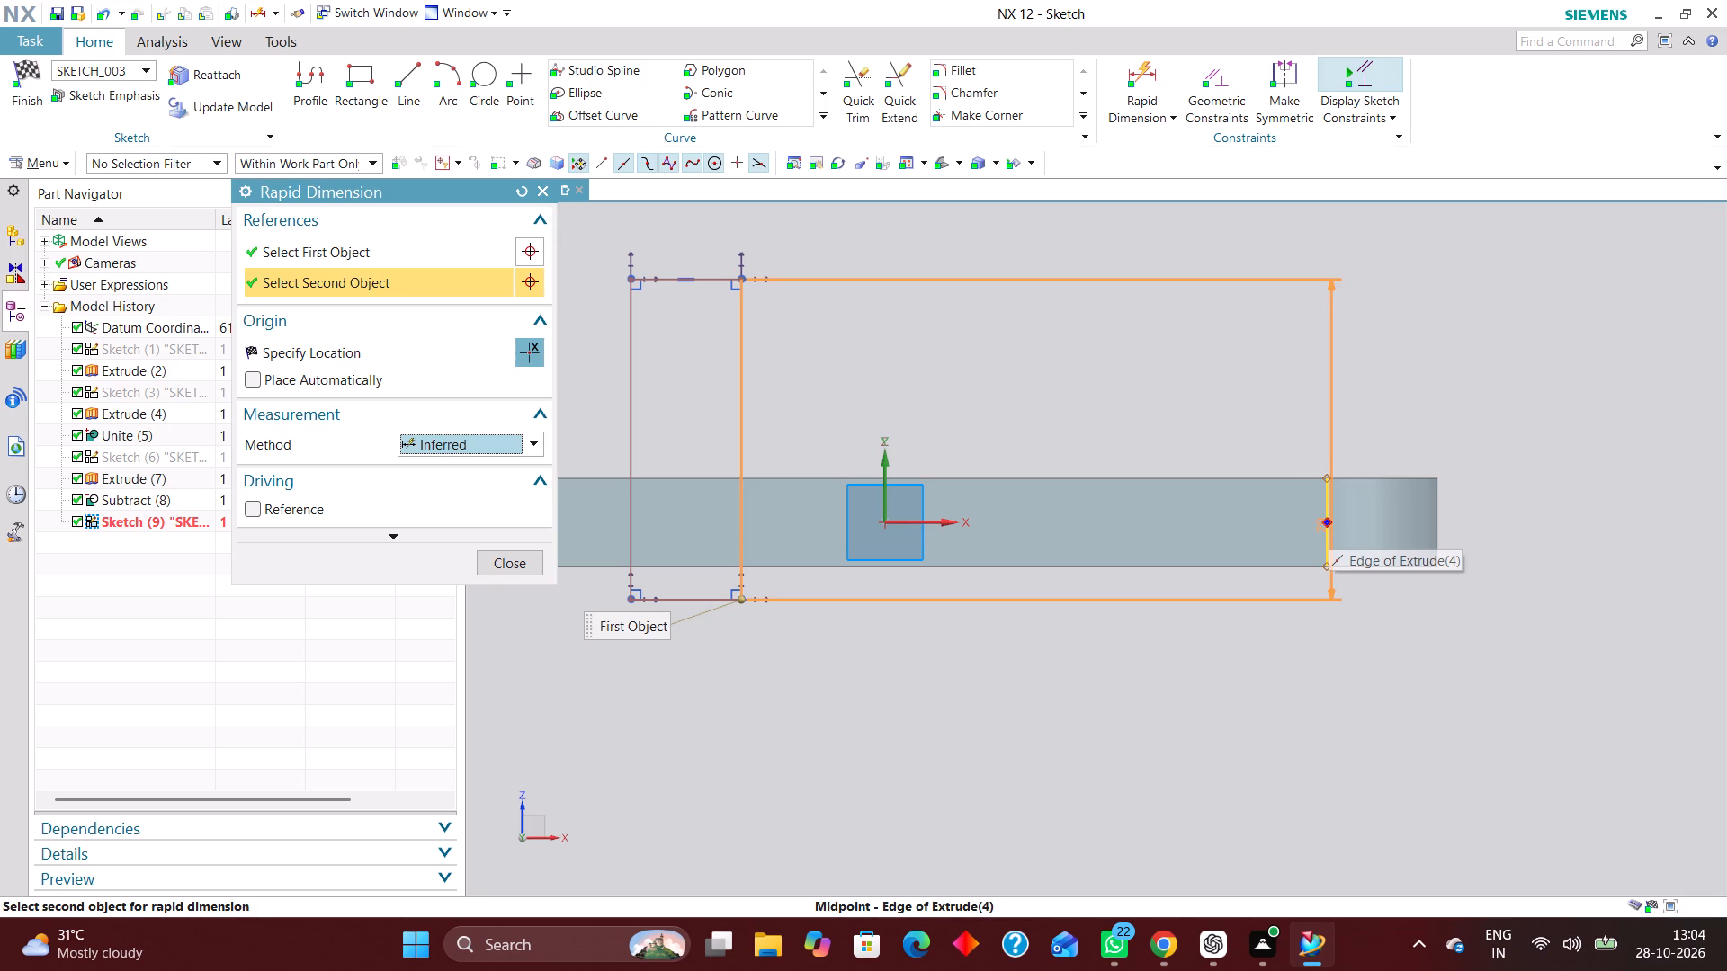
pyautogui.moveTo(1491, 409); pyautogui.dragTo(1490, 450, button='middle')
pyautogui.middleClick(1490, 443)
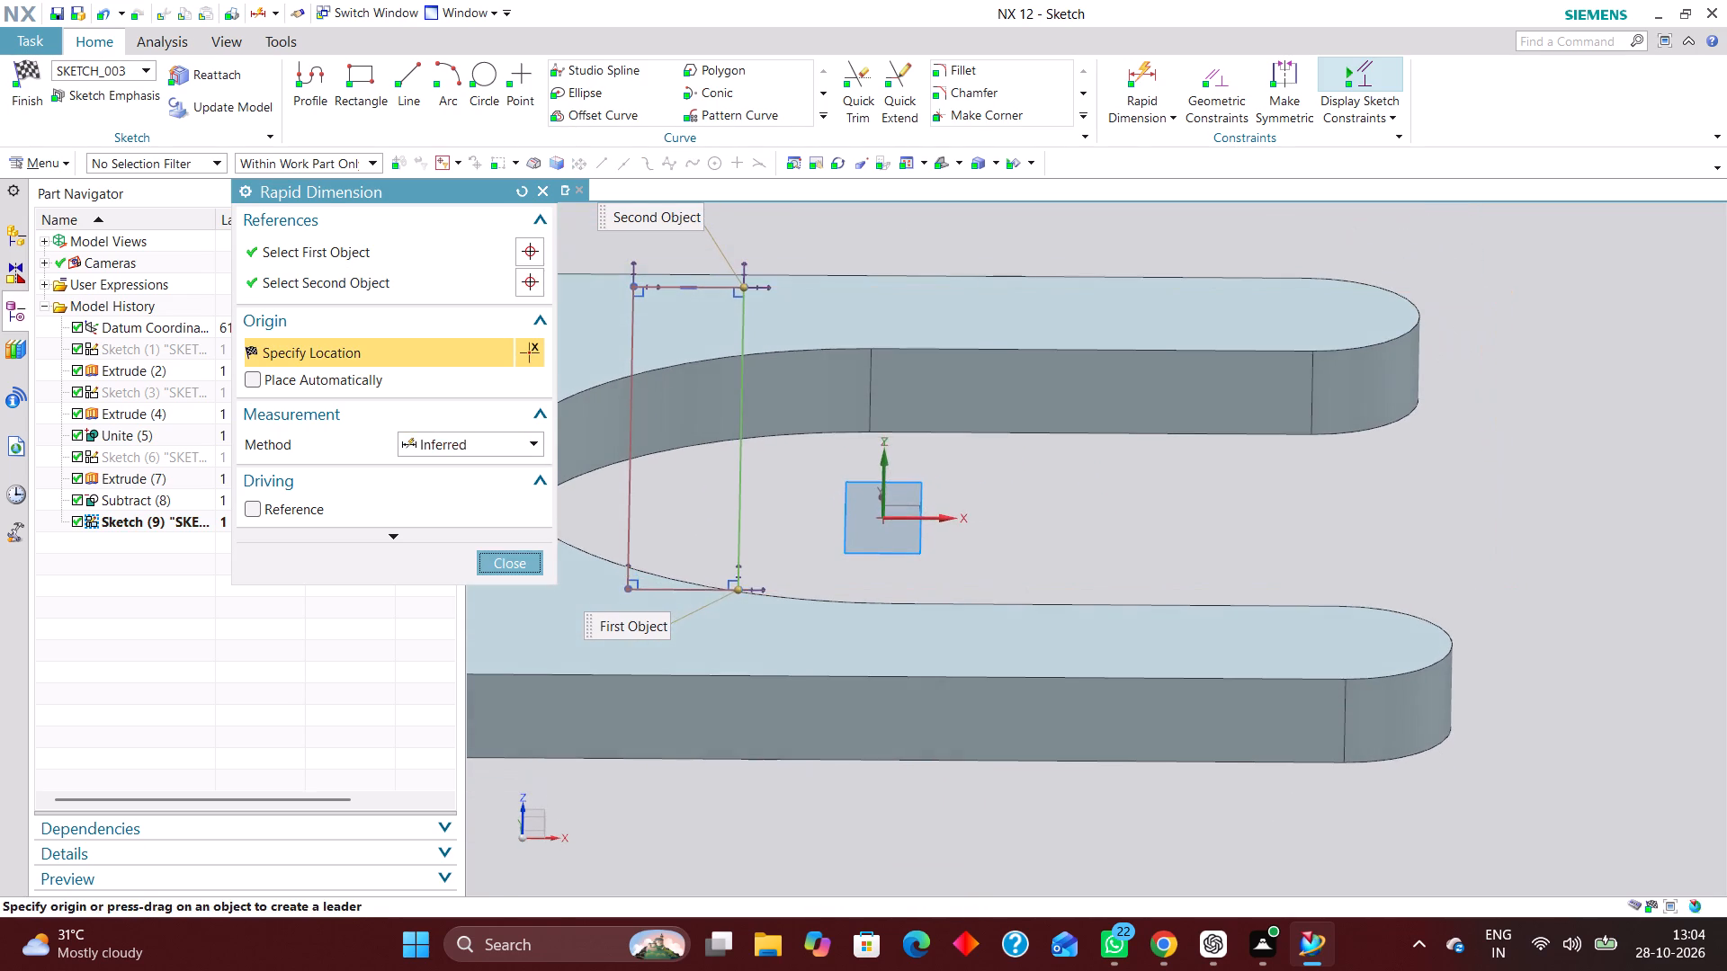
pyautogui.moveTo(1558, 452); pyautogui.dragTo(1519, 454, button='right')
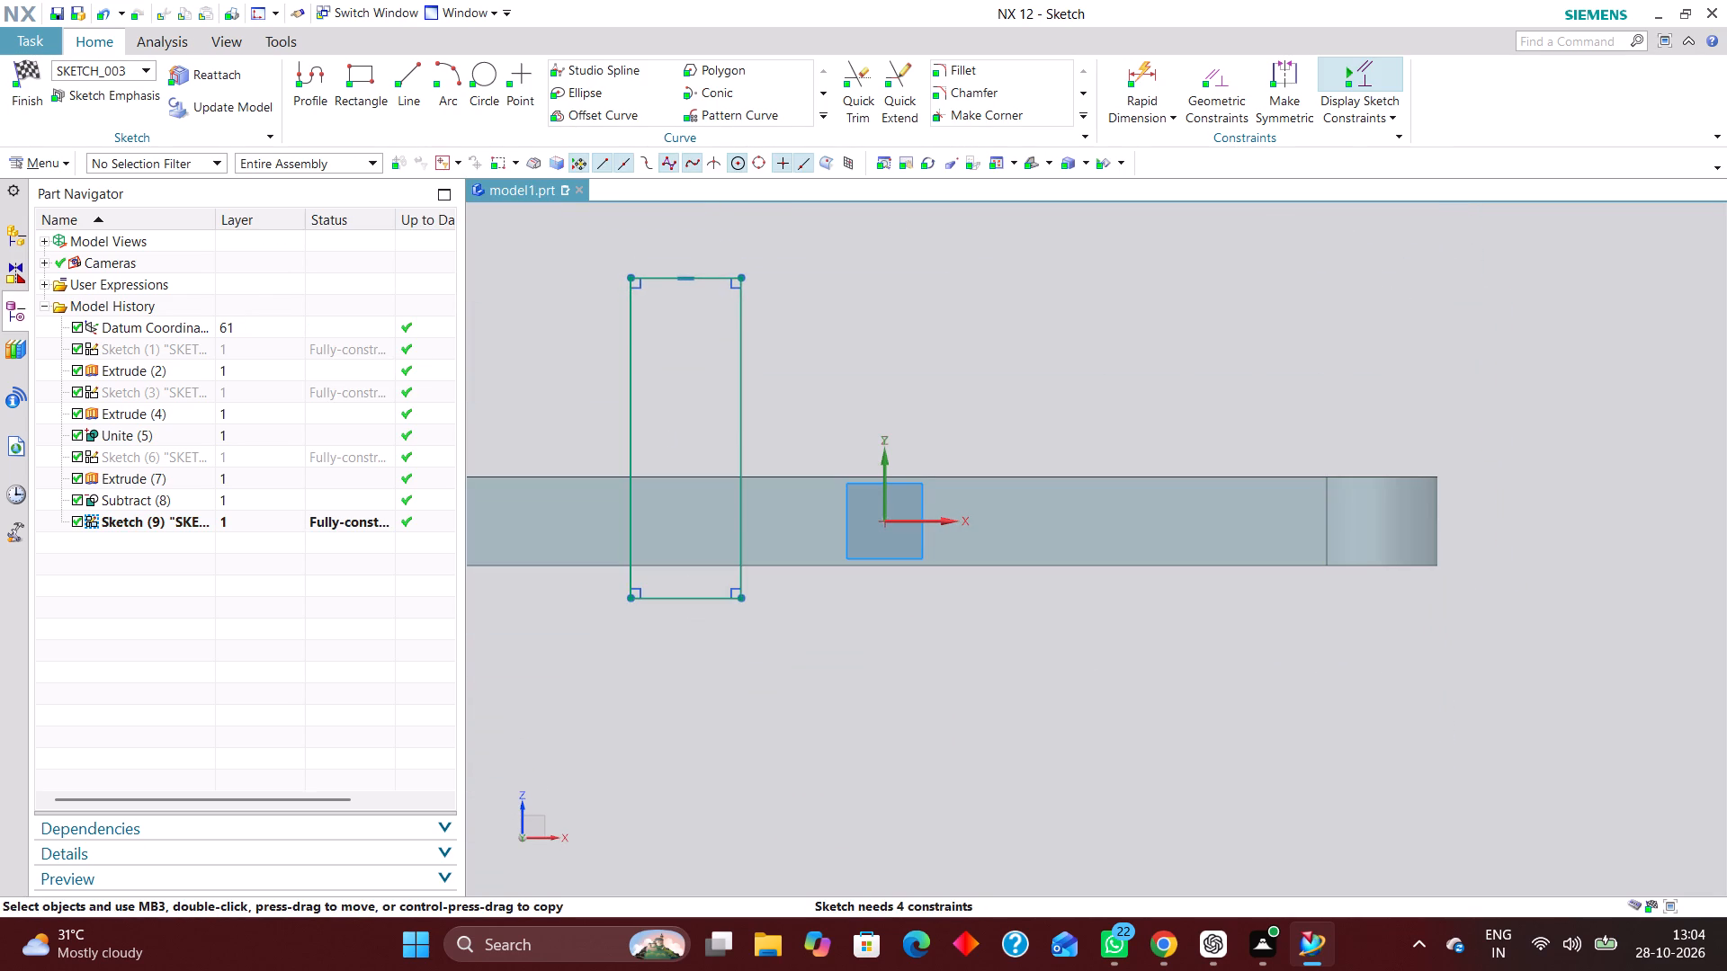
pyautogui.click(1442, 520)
# Draw a vertical line near the arms' free end and set its distance from the sketch's vertical axis to 50 mm.
pyautogui.click(413, 85)
pyautogui.scroll(-3, 956, 541)
pyautogui.click(1212, 380)
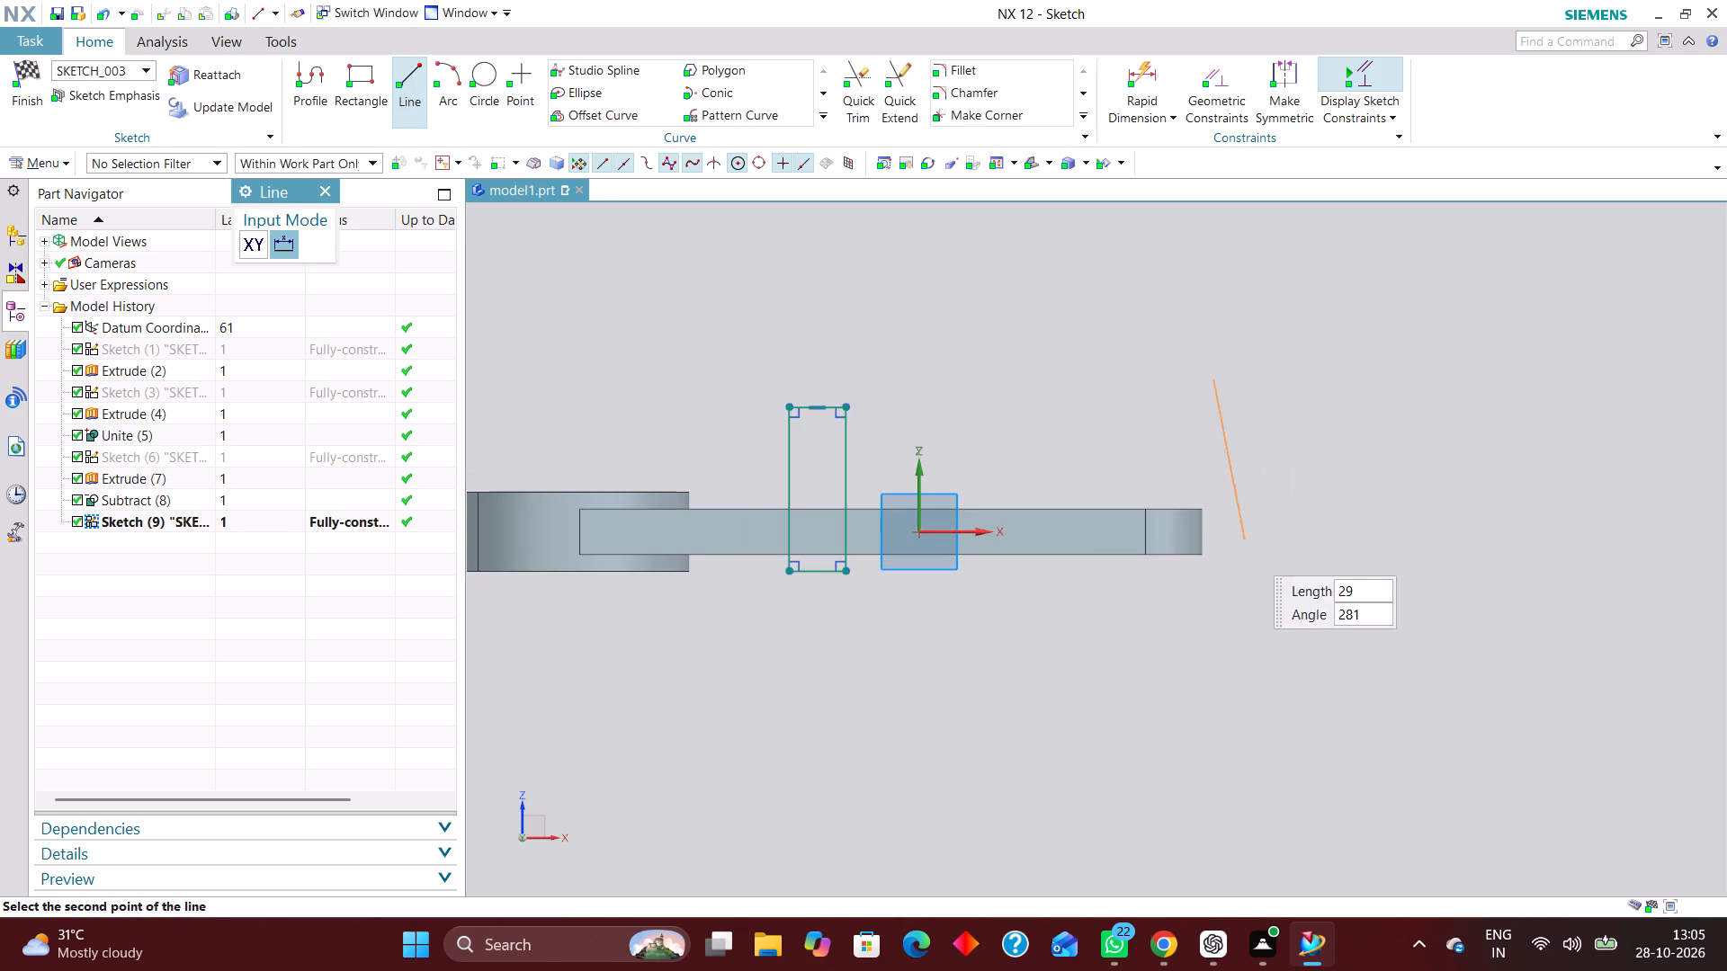
pyautogui.click(1217, 704)
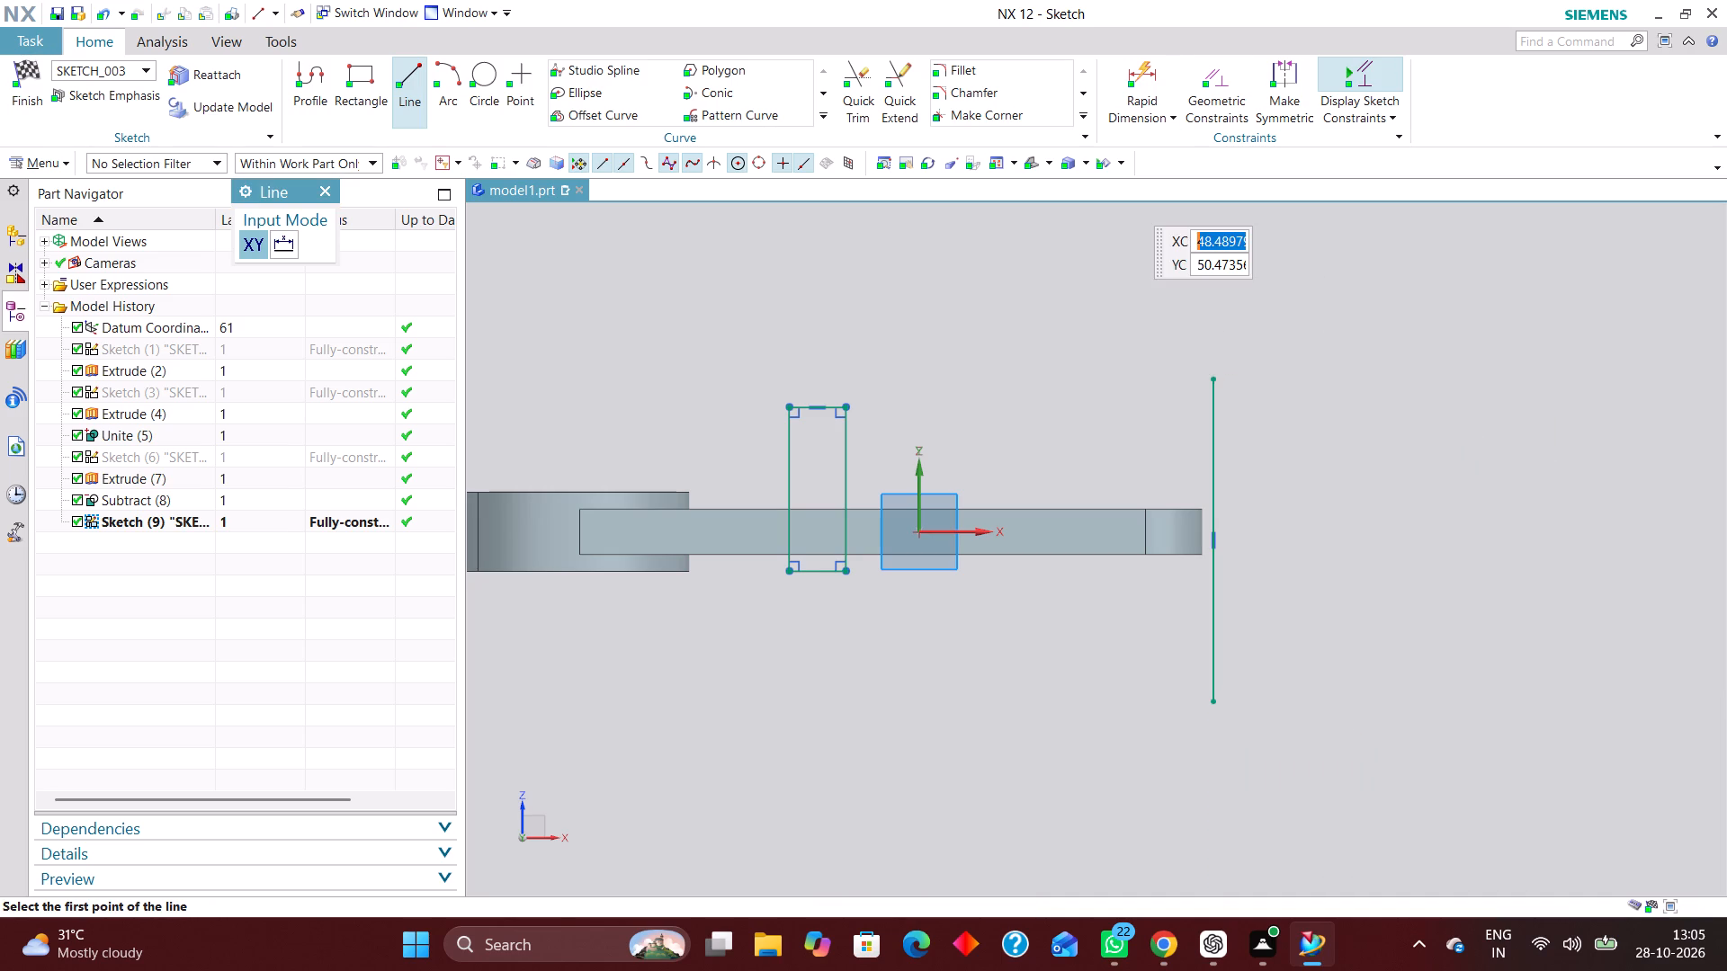
pyautogui.click(1150, 69)
pyautogui.click(922, 503)
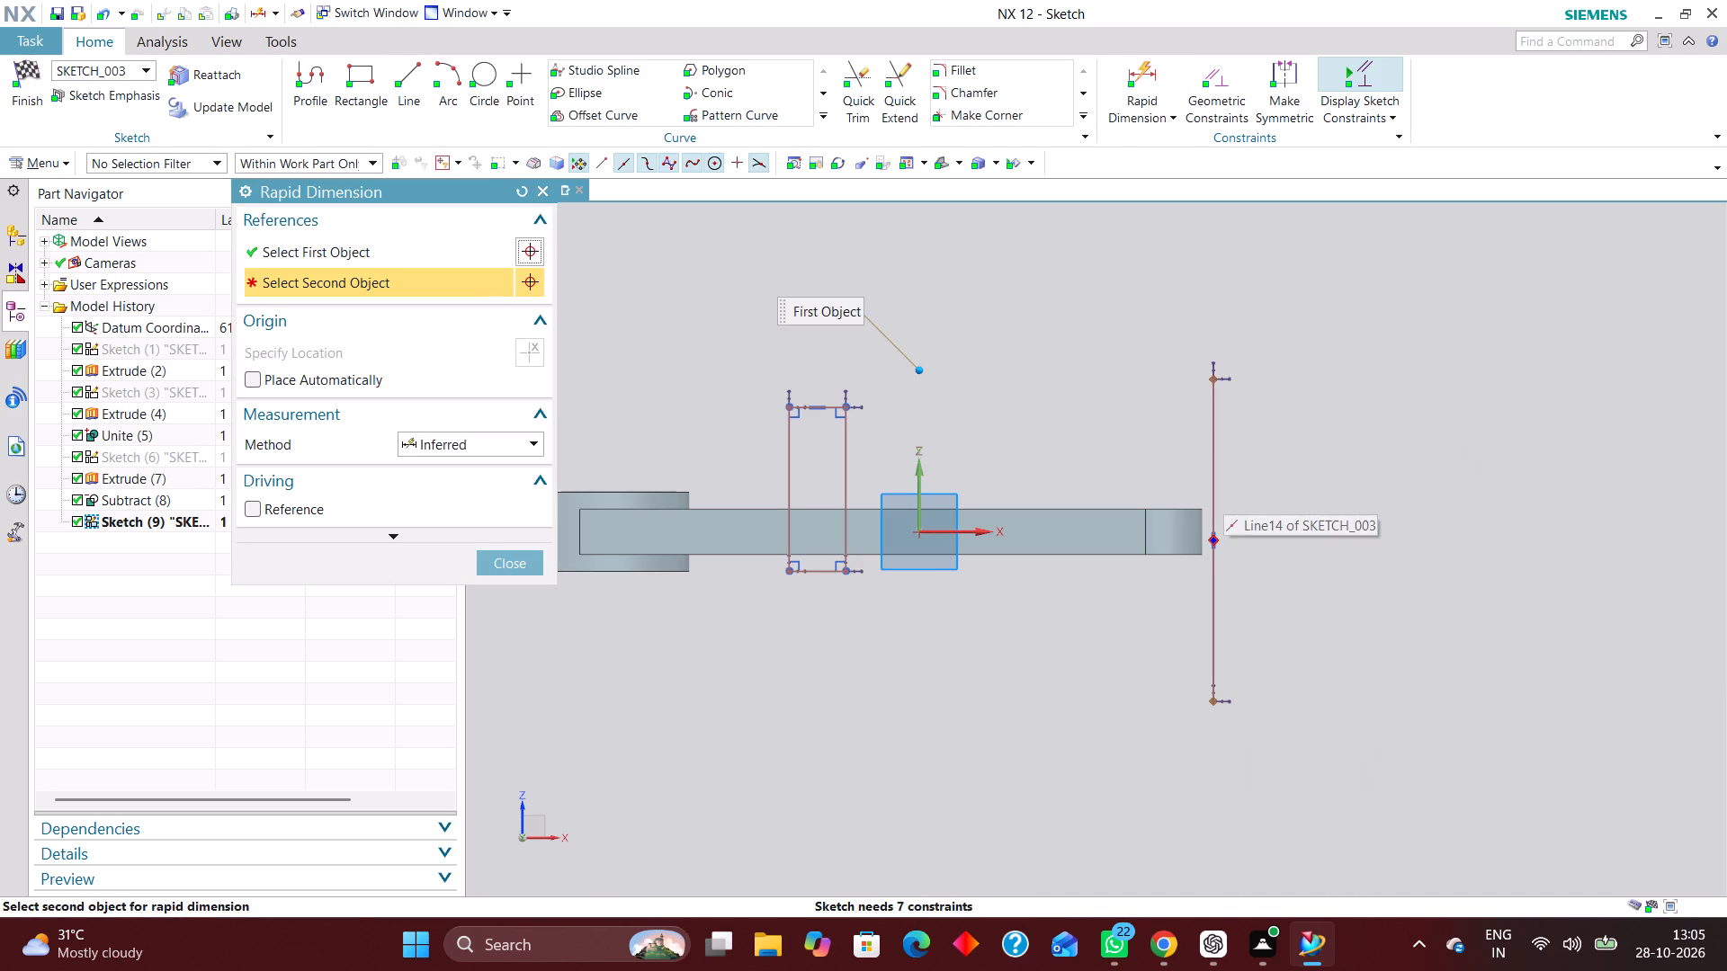
pyautogui.click(1213, 468)
pyautogui.click(1092, 737)
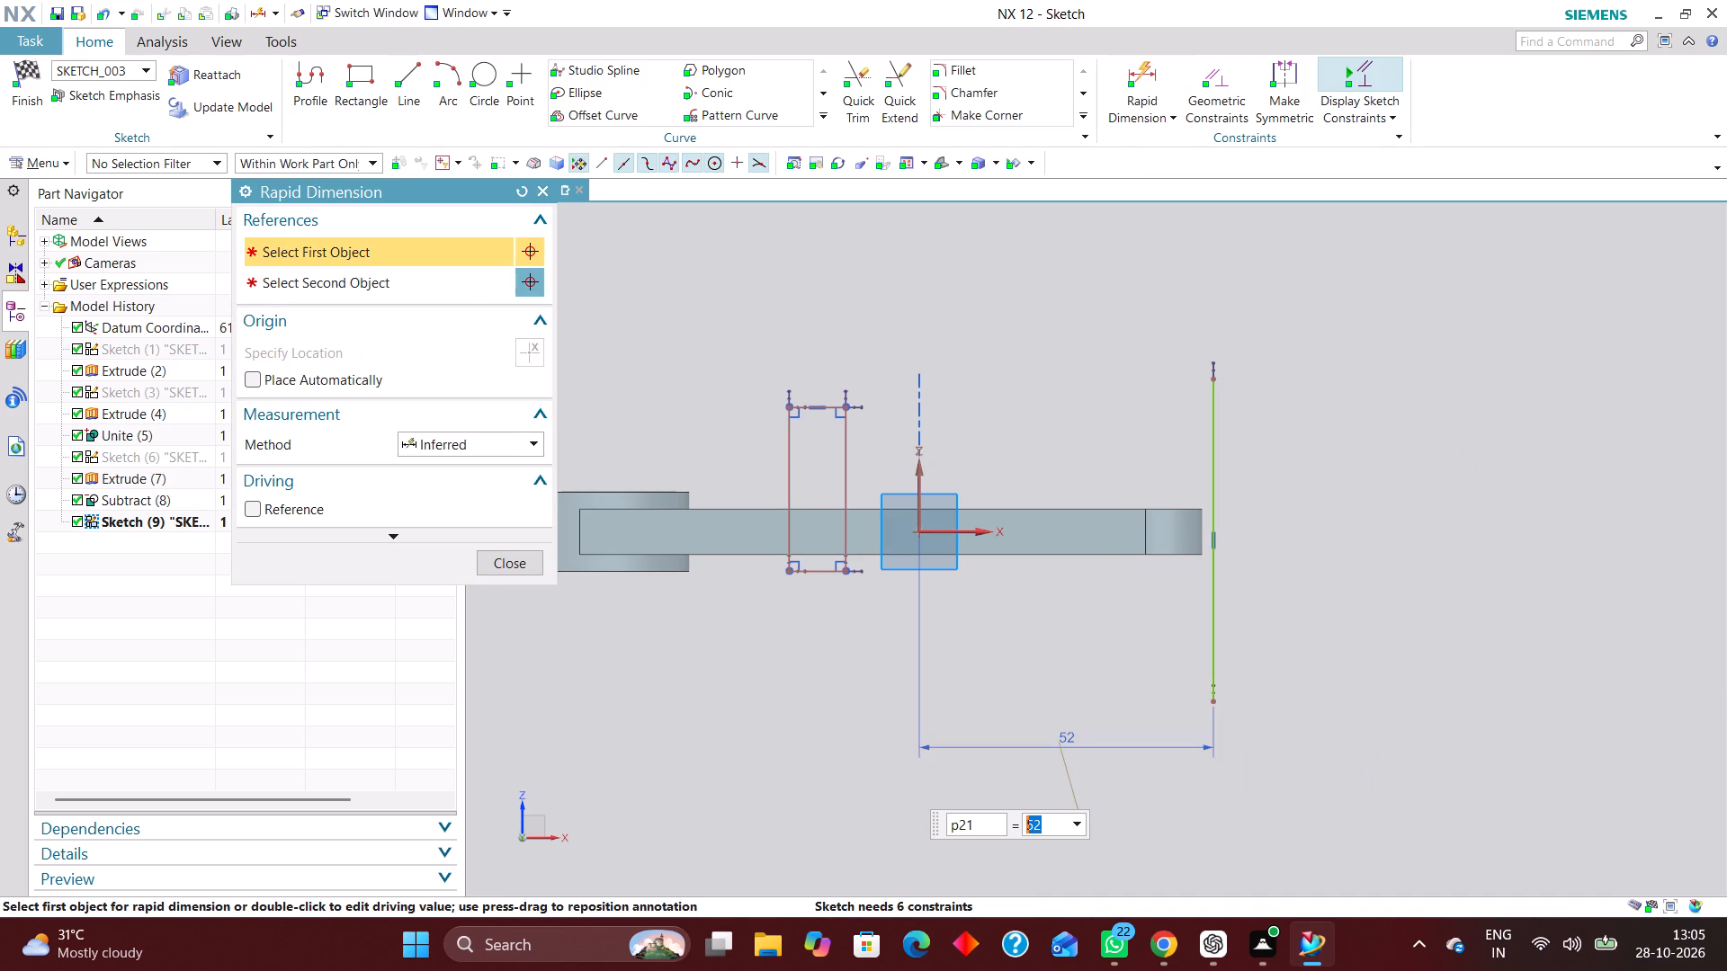
pyautogui.write('50')
pyautogui.press('Return')
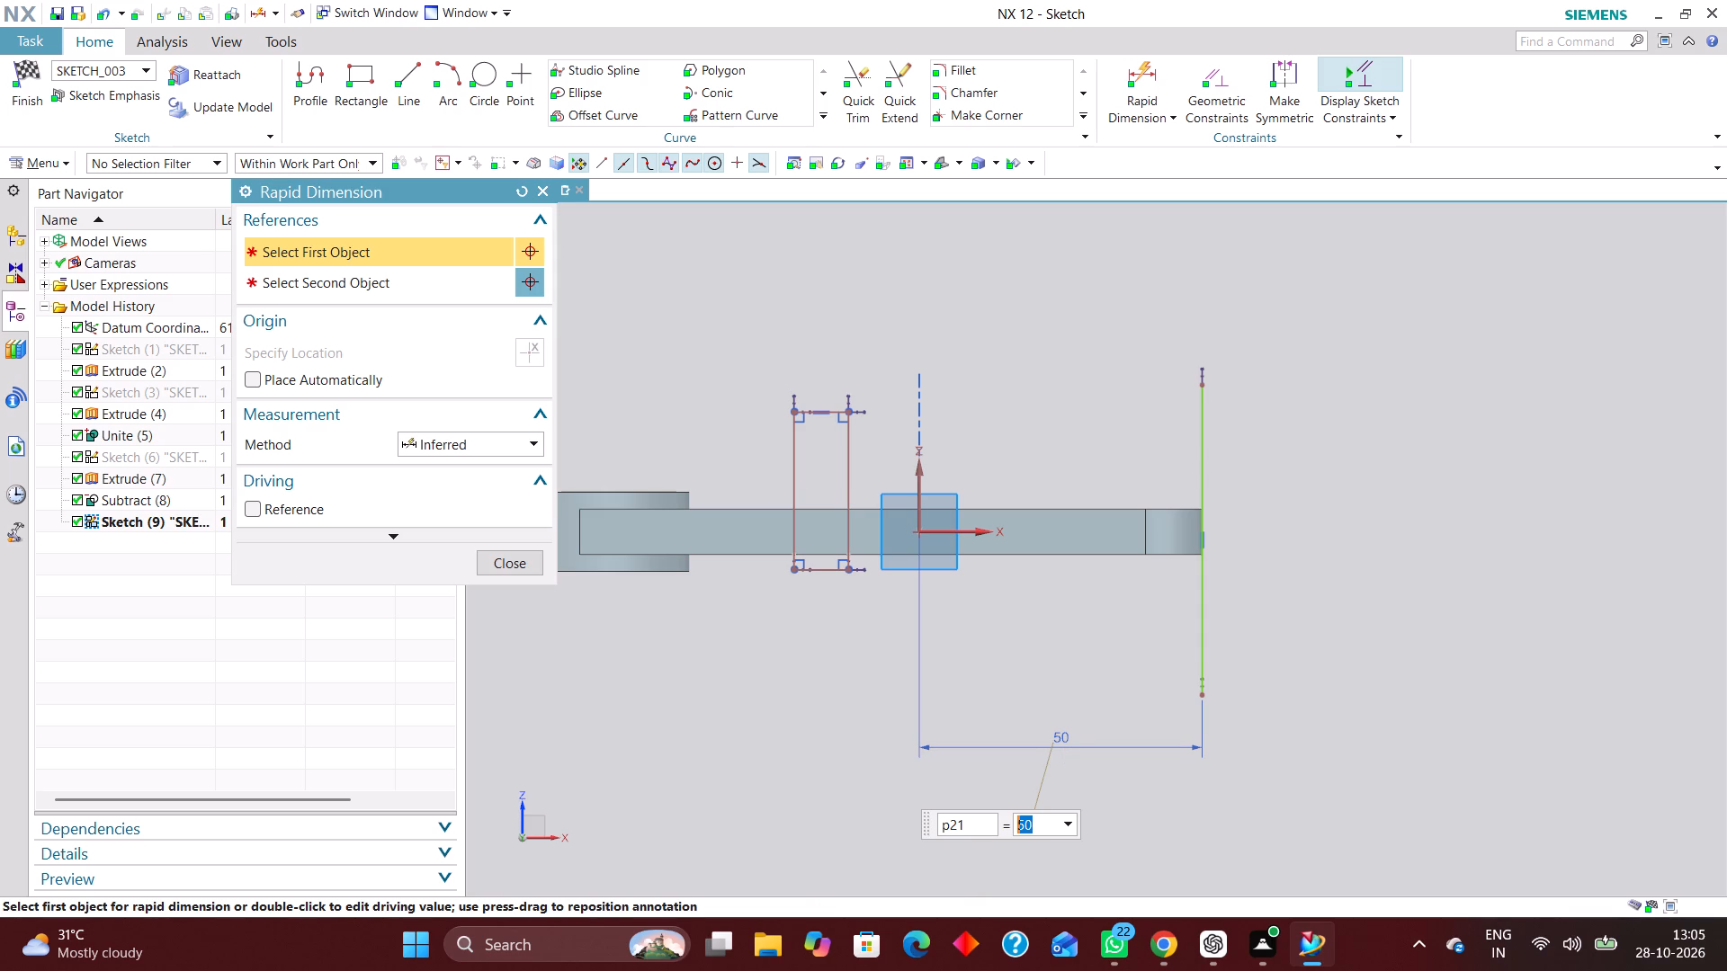
# Dimension the midpoint of the rectangle's bottom edge 65.5 mm from the vertical line at the arms' end.
pyautogui.click(821, 573)
pyautogui.click(1206, 602)
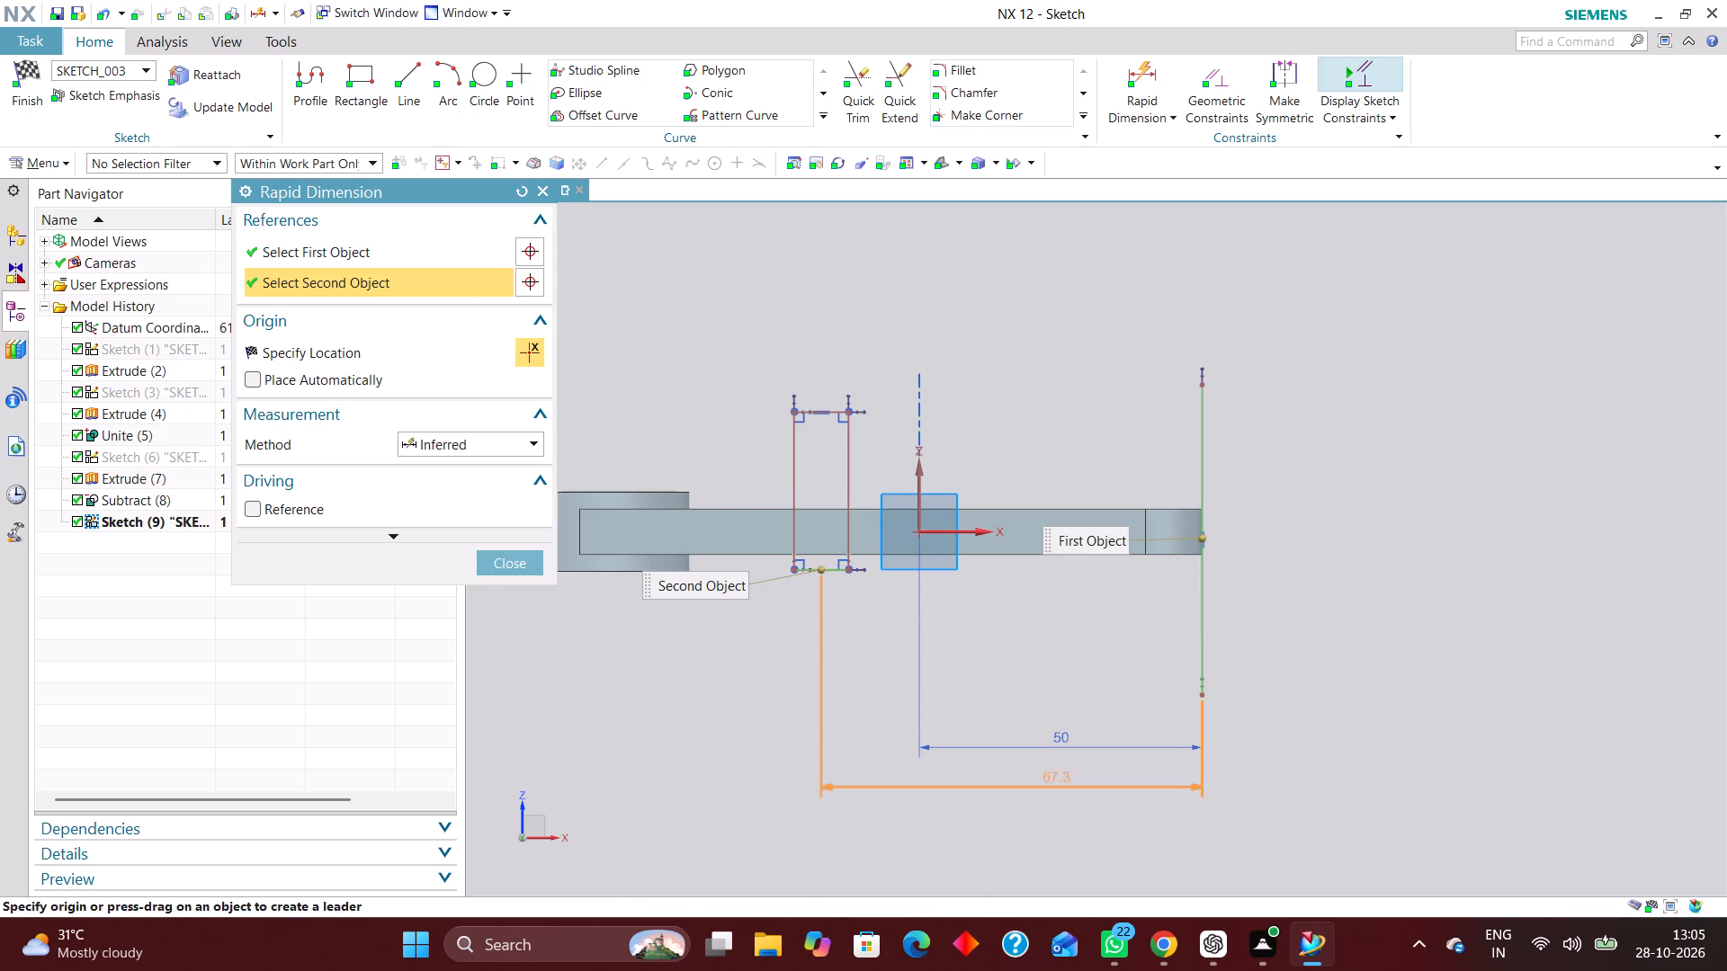
pyautogui.click(1025, 798)
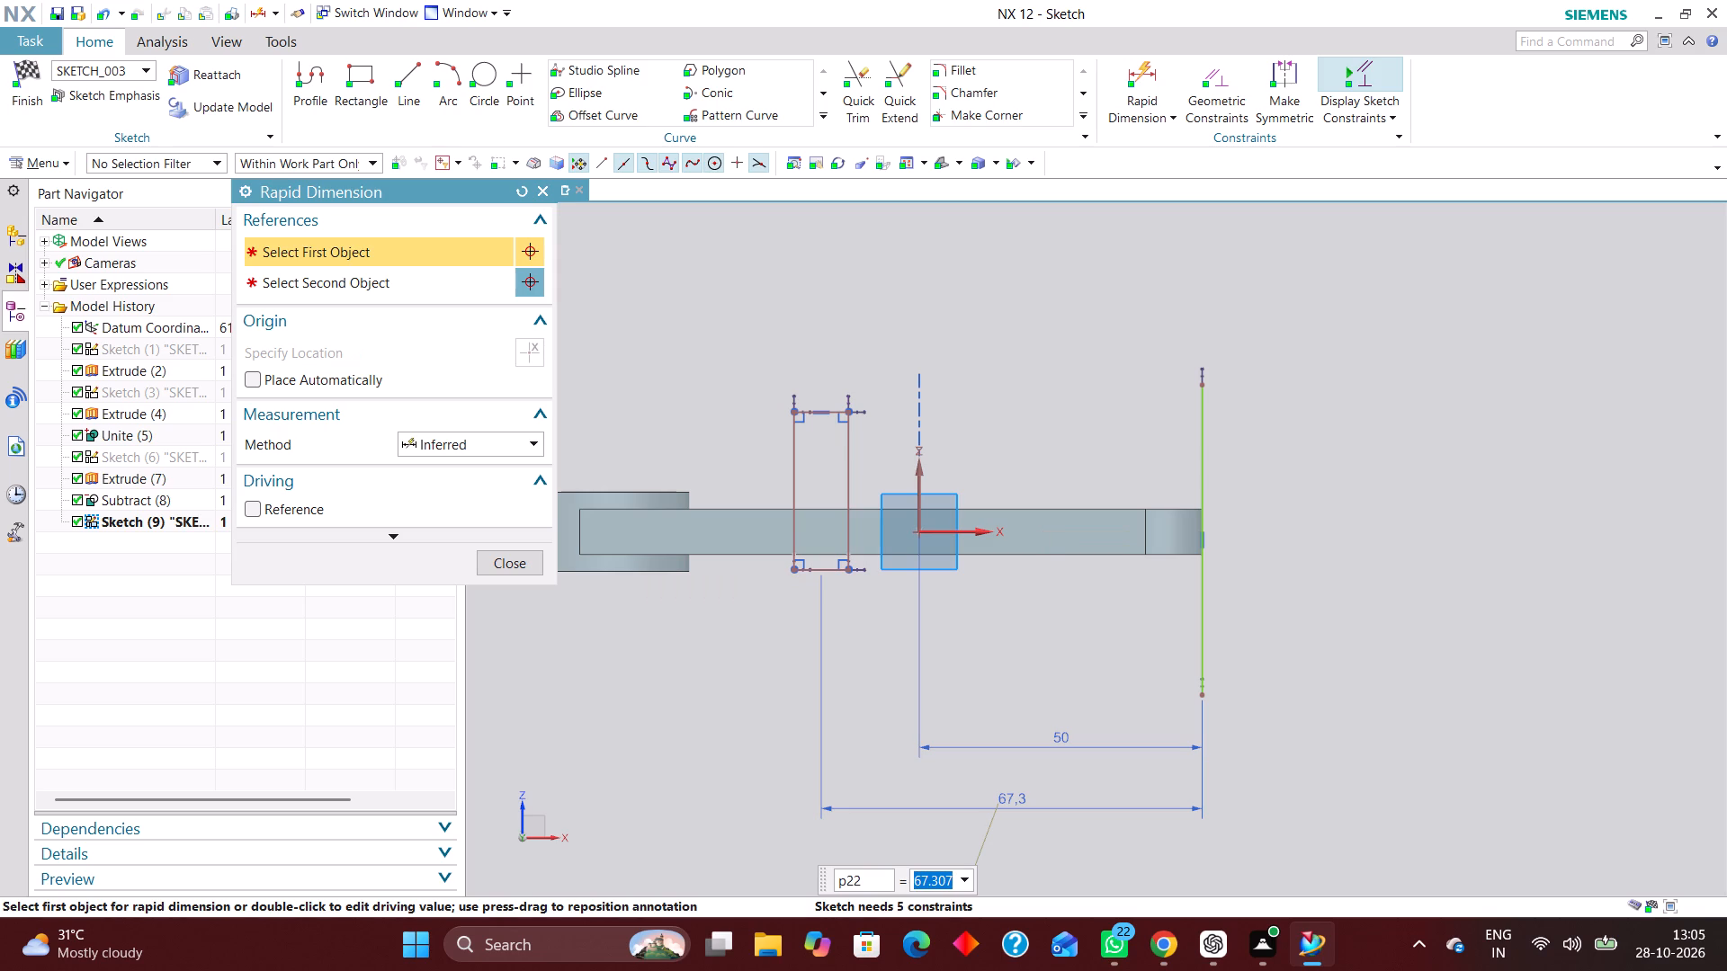
pyautogui.write('65.50')
pyautogui.press('Return')
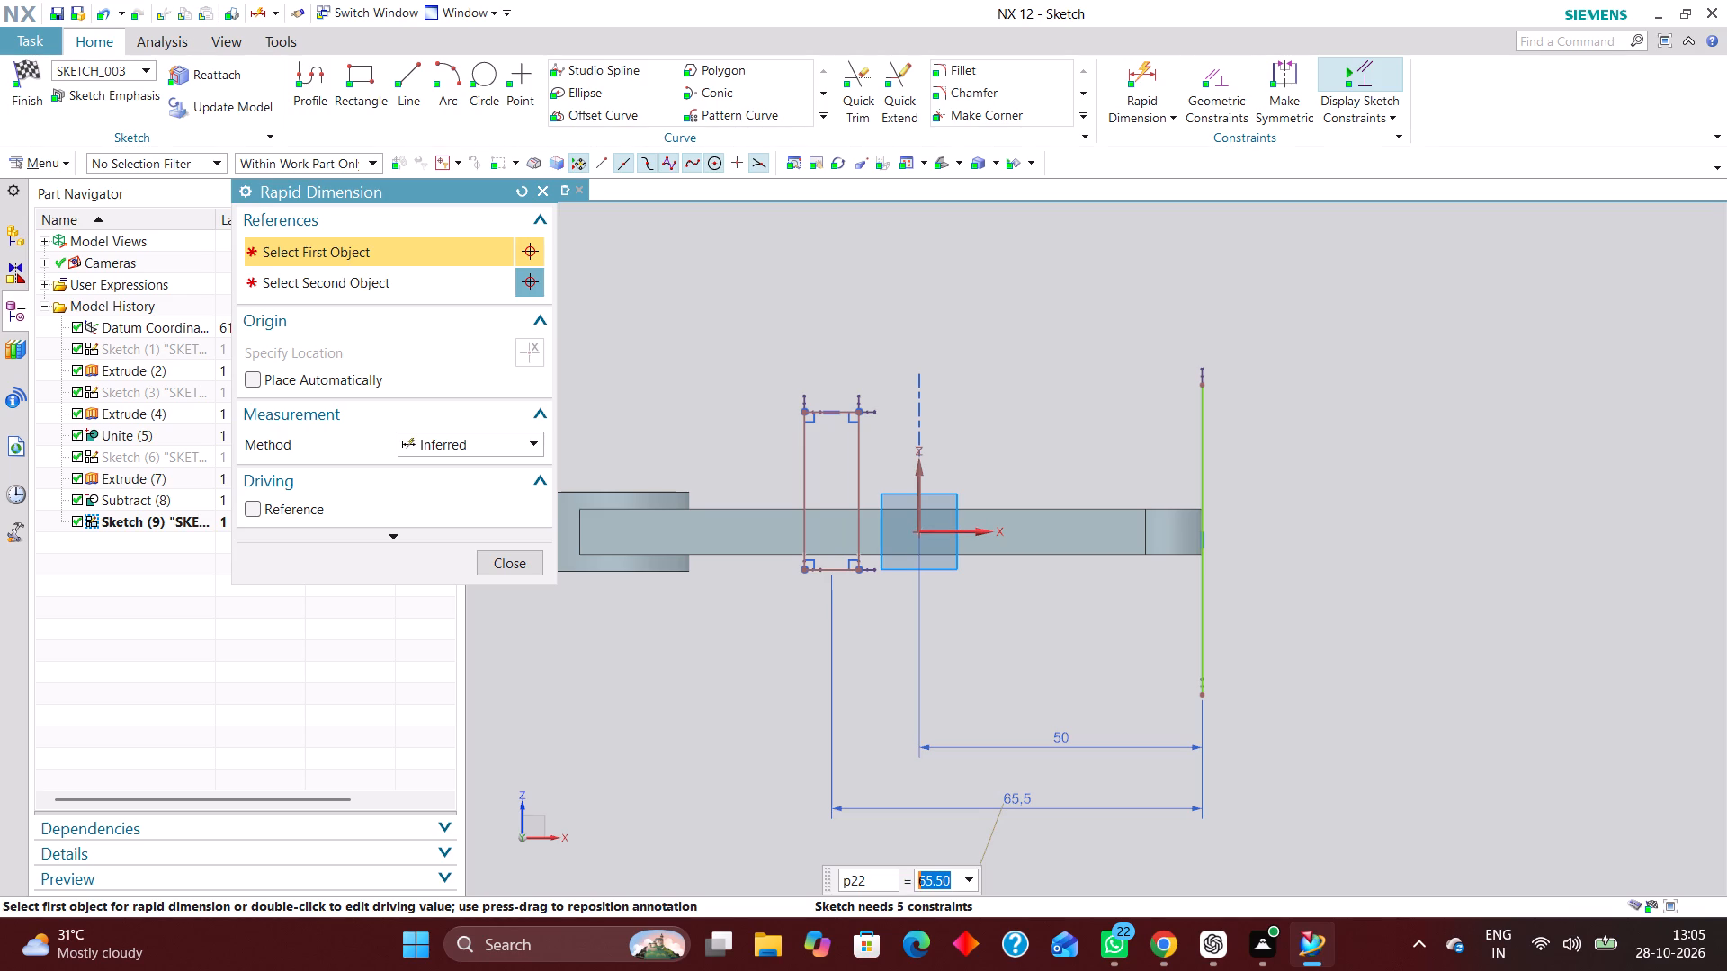
# Constrain the midpoint of the rectangle's bottom edge to the sketch's X axis with a Point on Curve constraint.
pyautogui.click(1216, 85)
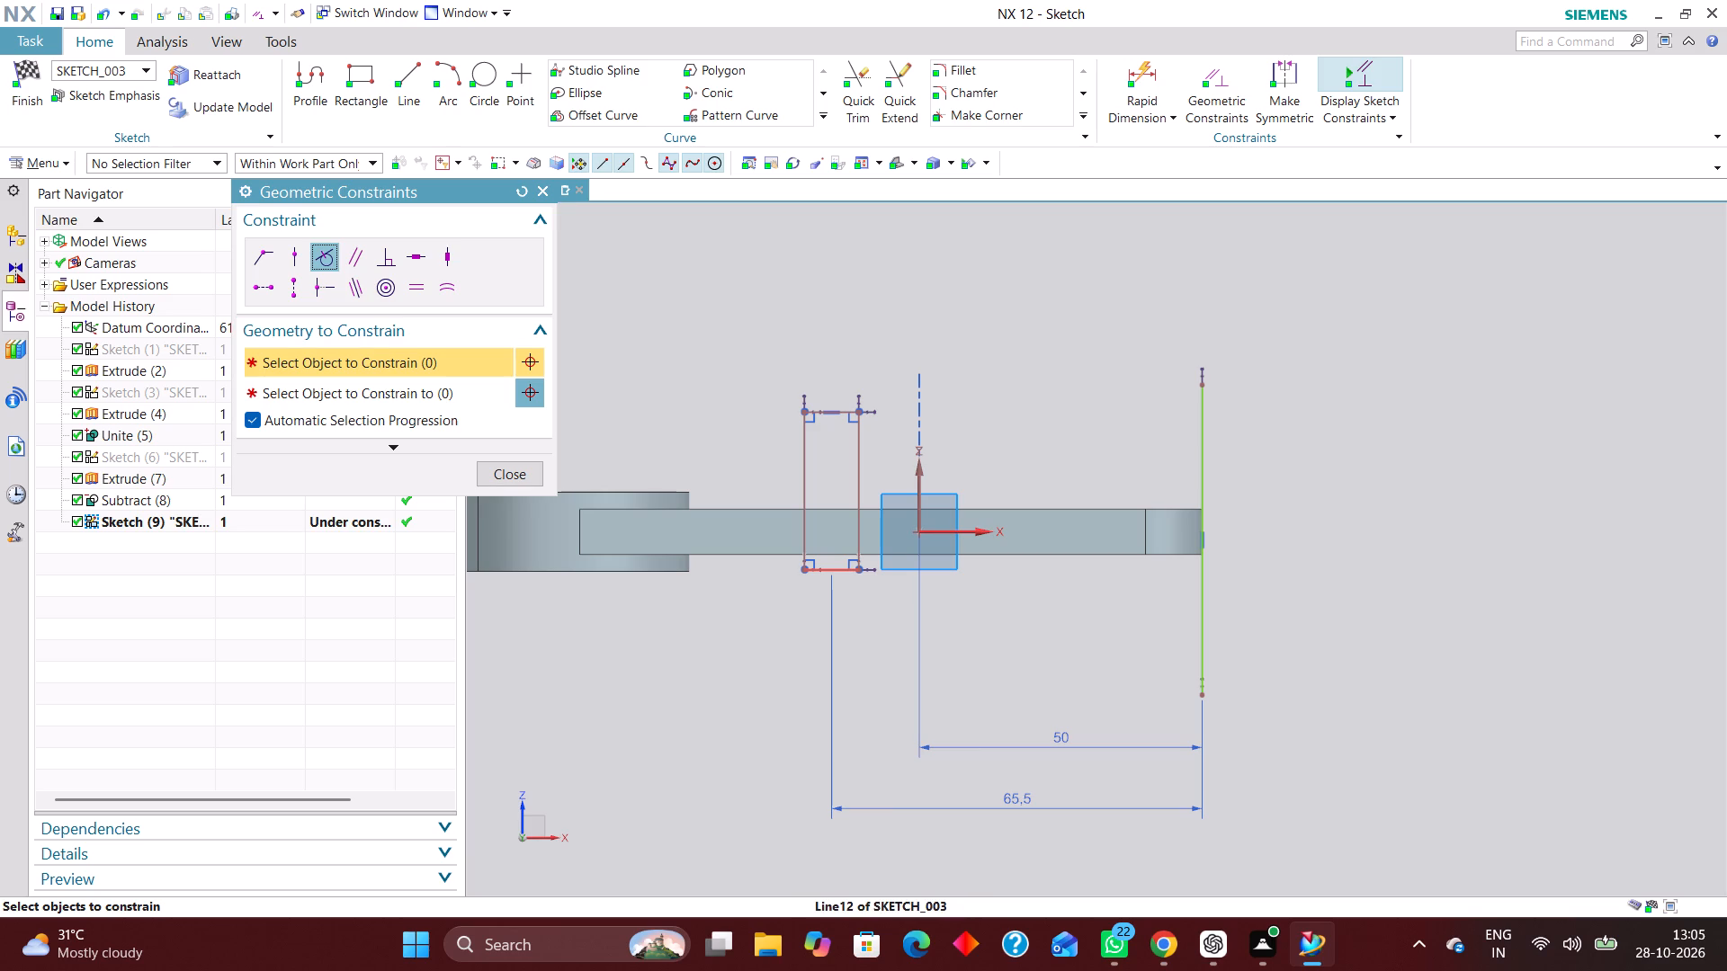
pyautogui.click(292, 255)
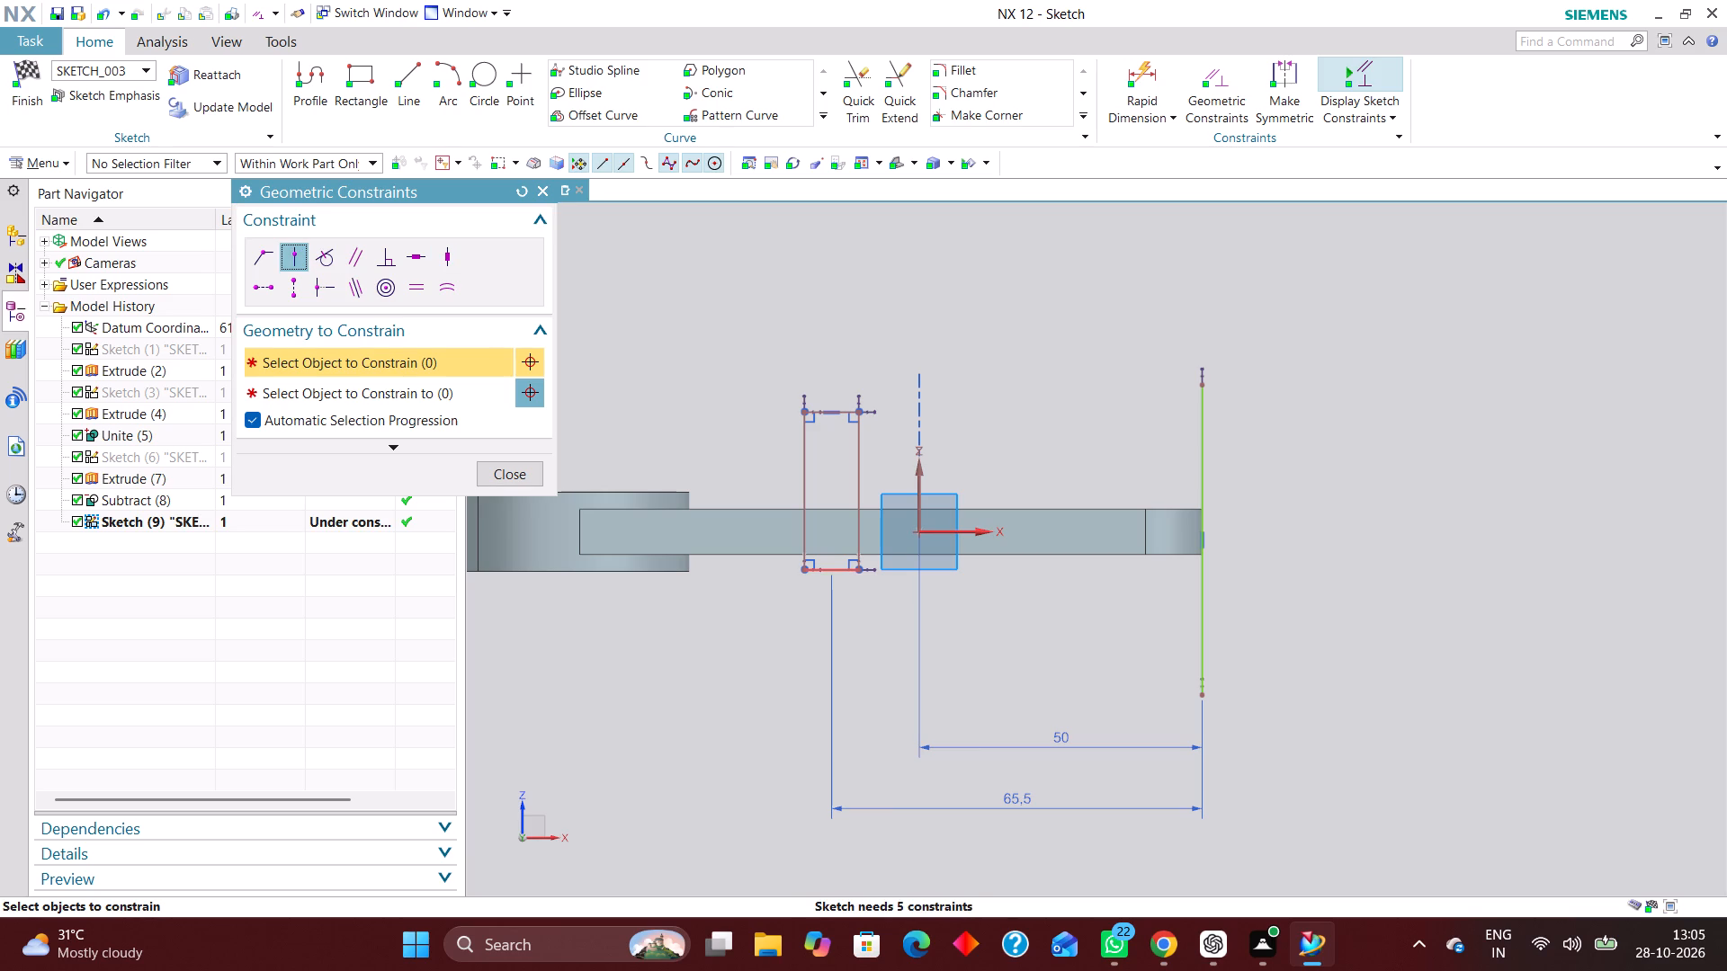
pyautogui.click(828, 571)
pyautogui.click(951, 530)
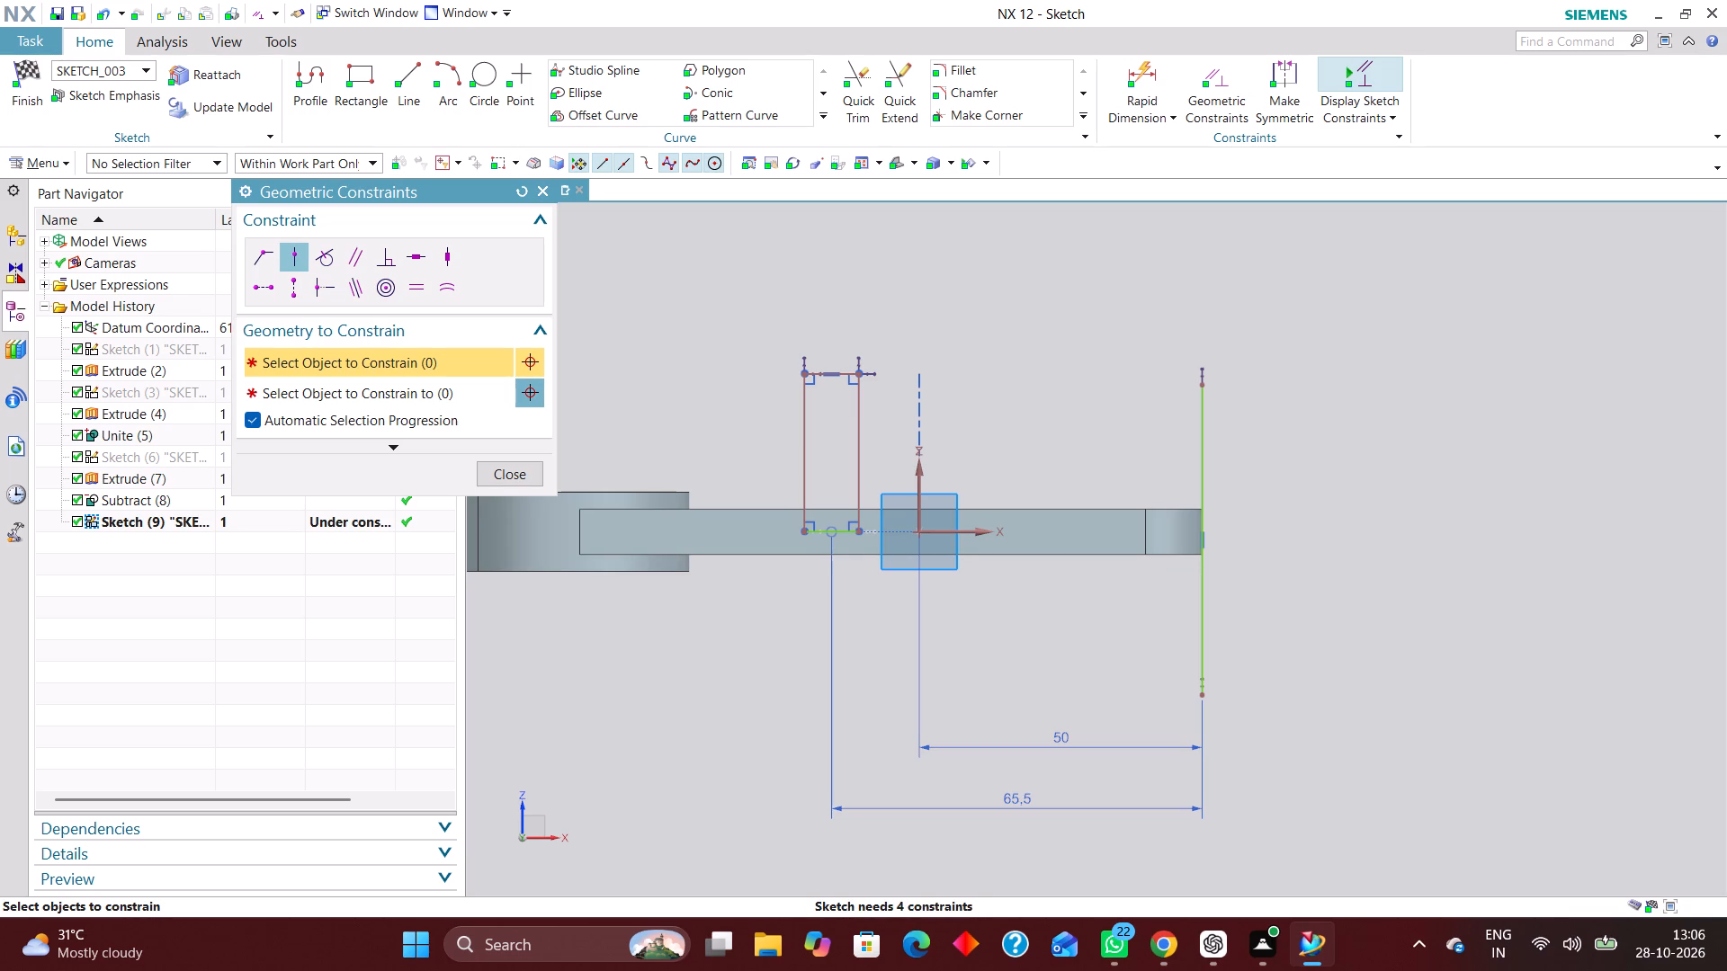
# Dimension the rectangle's width as 25 mm.
pyautogui.click(1154, 69)
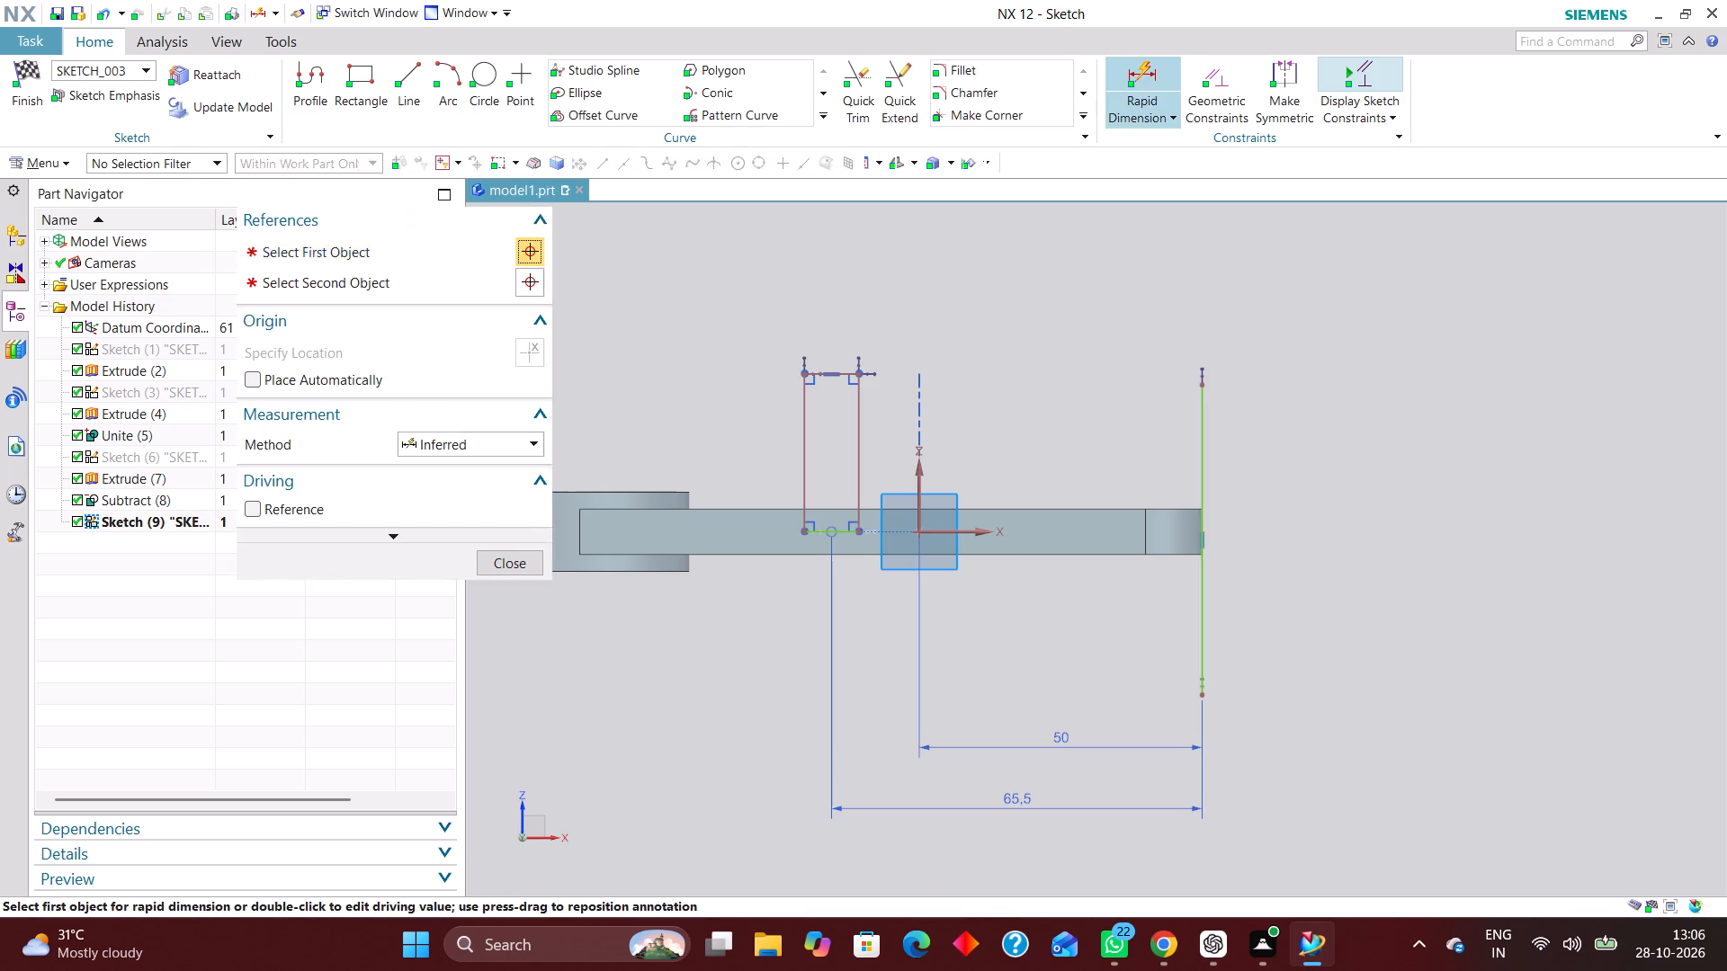
pyautogui.click(847, 371)
pyautogui.click(832, 307)
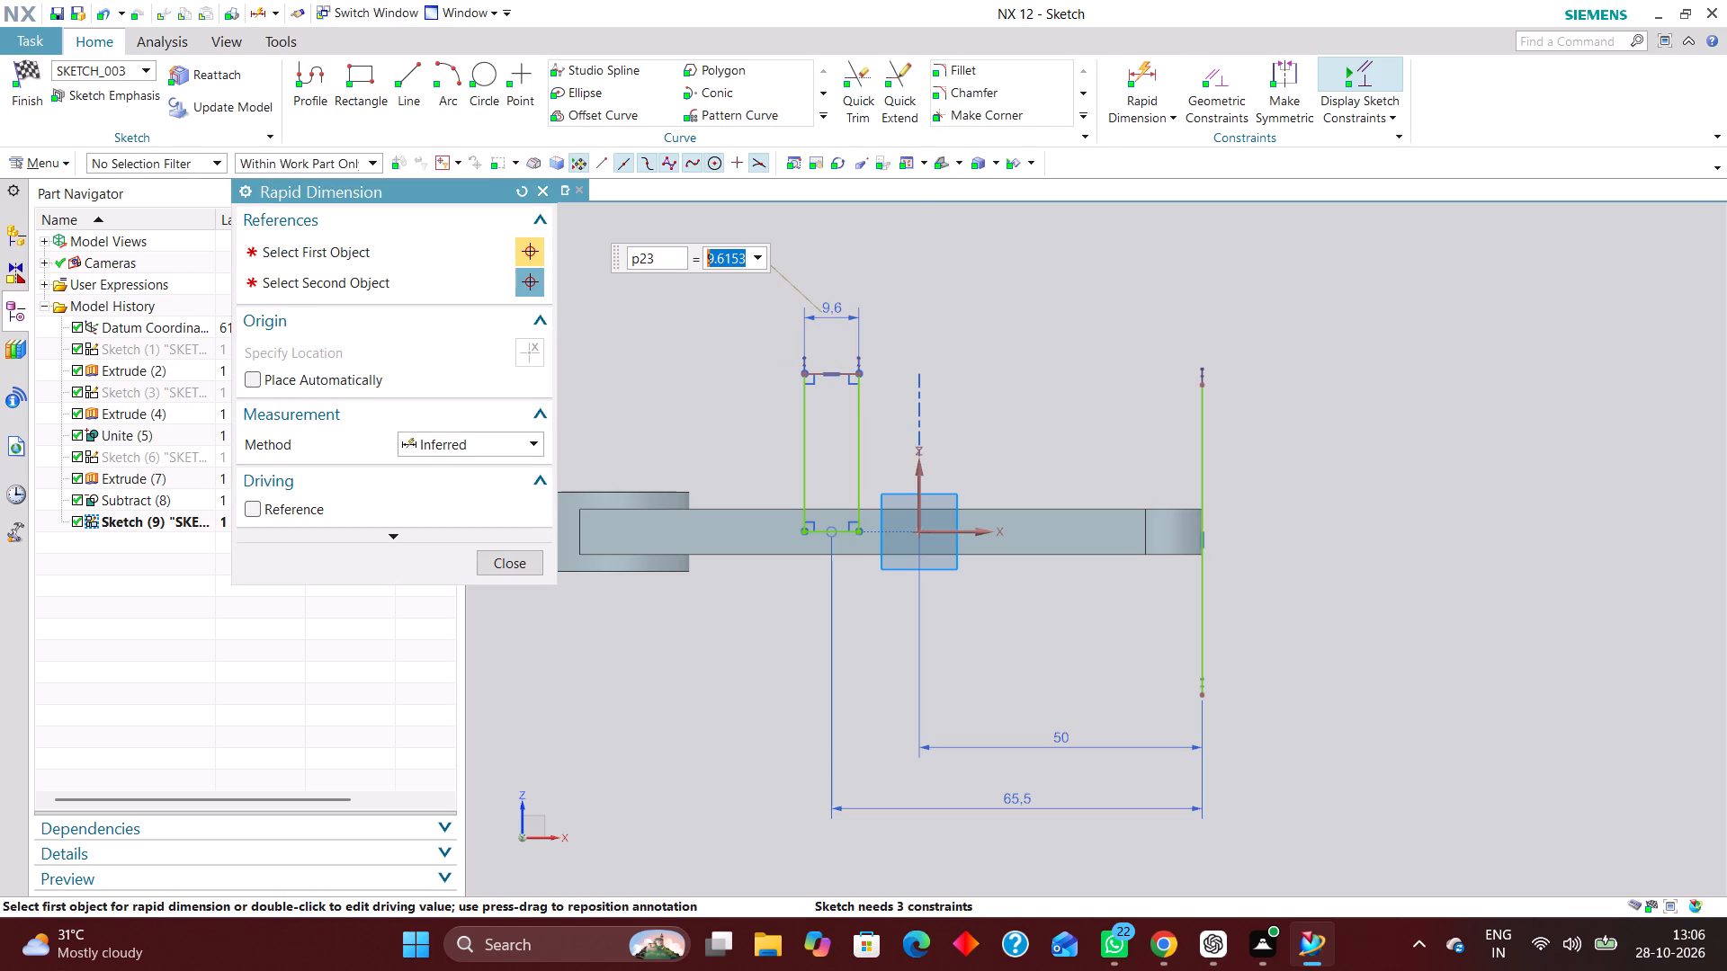
pyautogui.write('25')
pyautogui.press('Return')
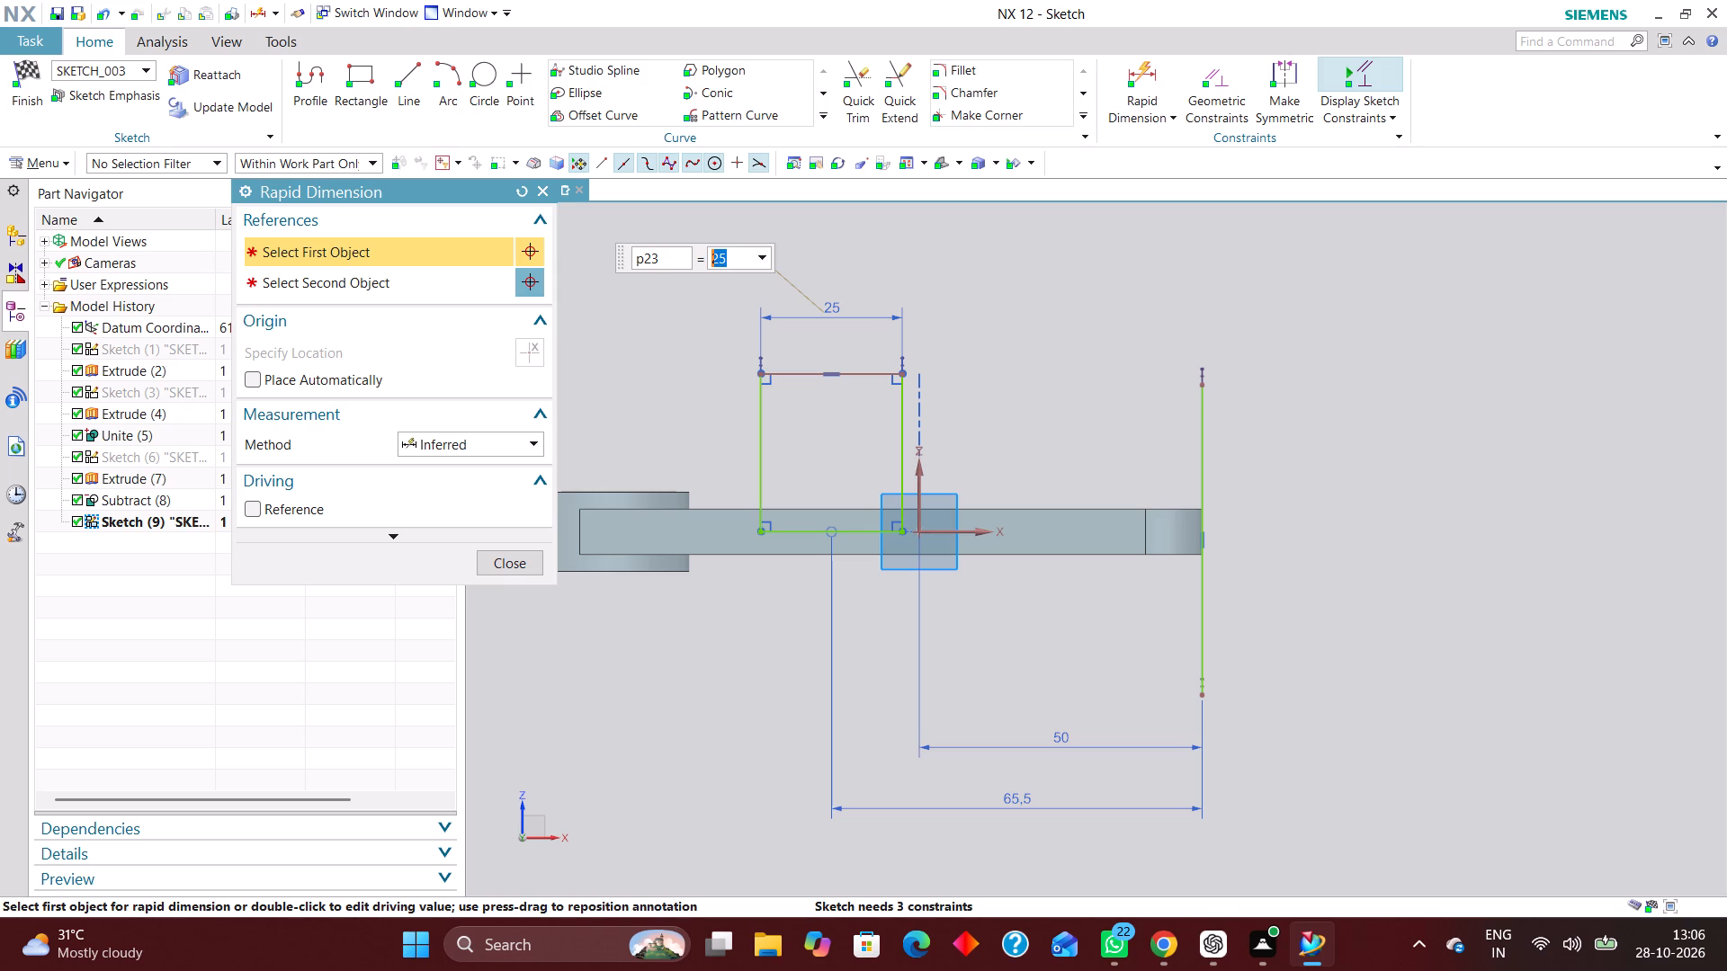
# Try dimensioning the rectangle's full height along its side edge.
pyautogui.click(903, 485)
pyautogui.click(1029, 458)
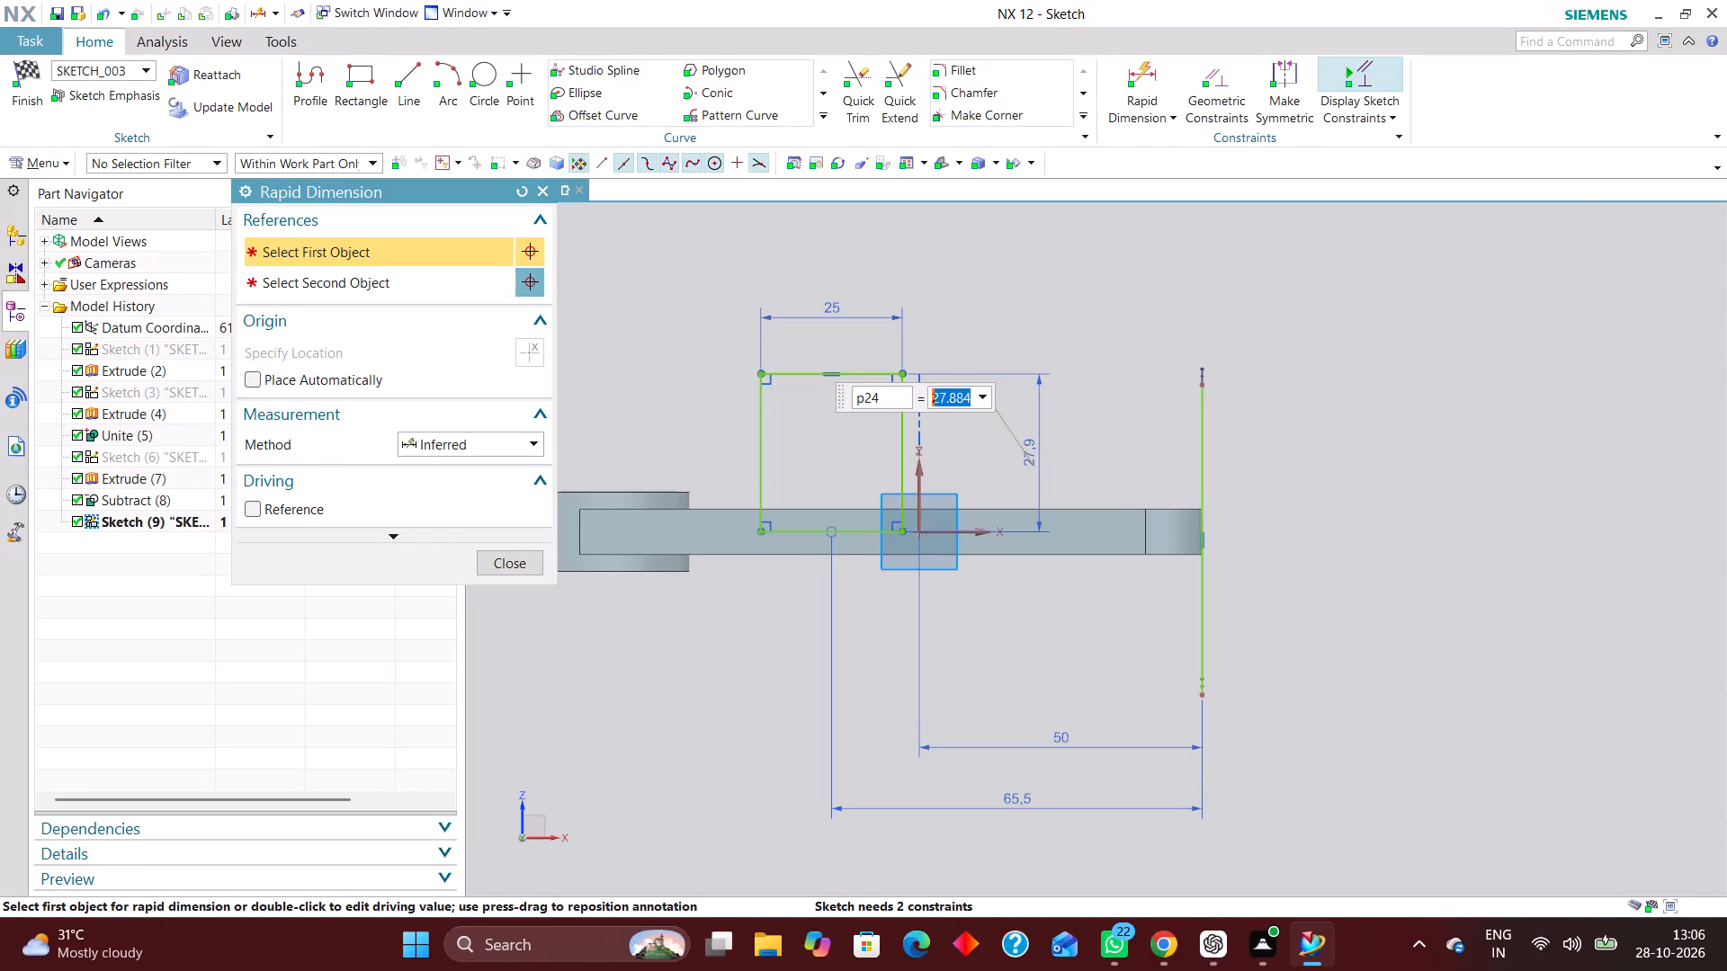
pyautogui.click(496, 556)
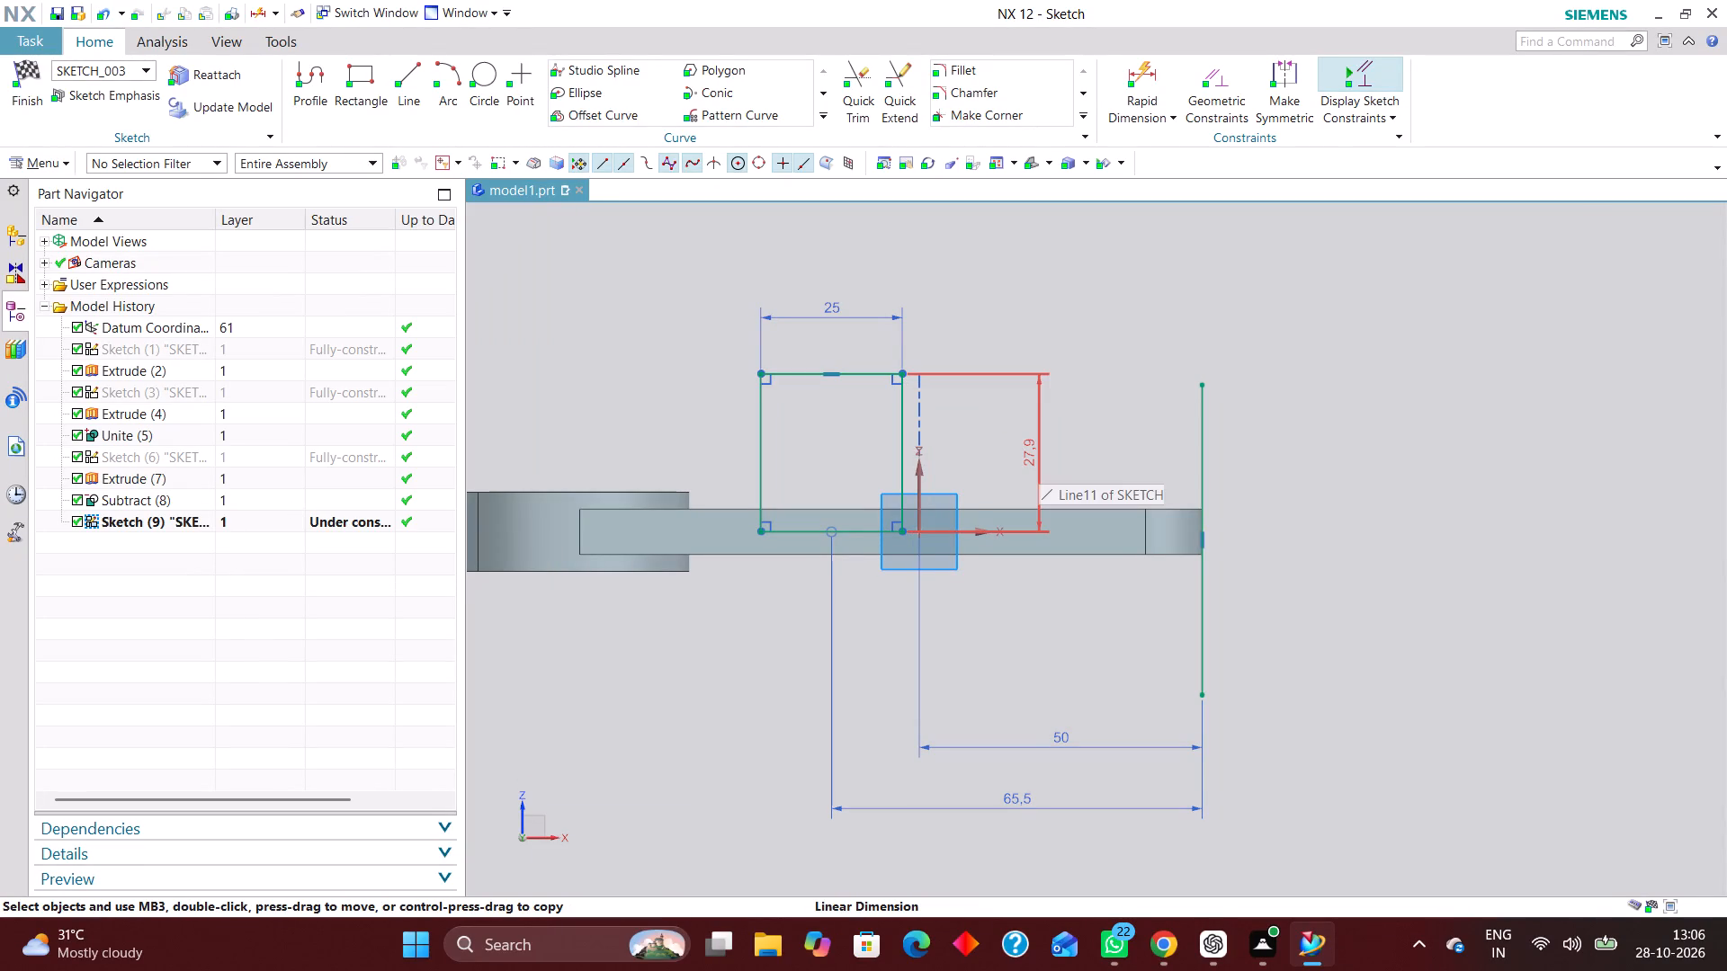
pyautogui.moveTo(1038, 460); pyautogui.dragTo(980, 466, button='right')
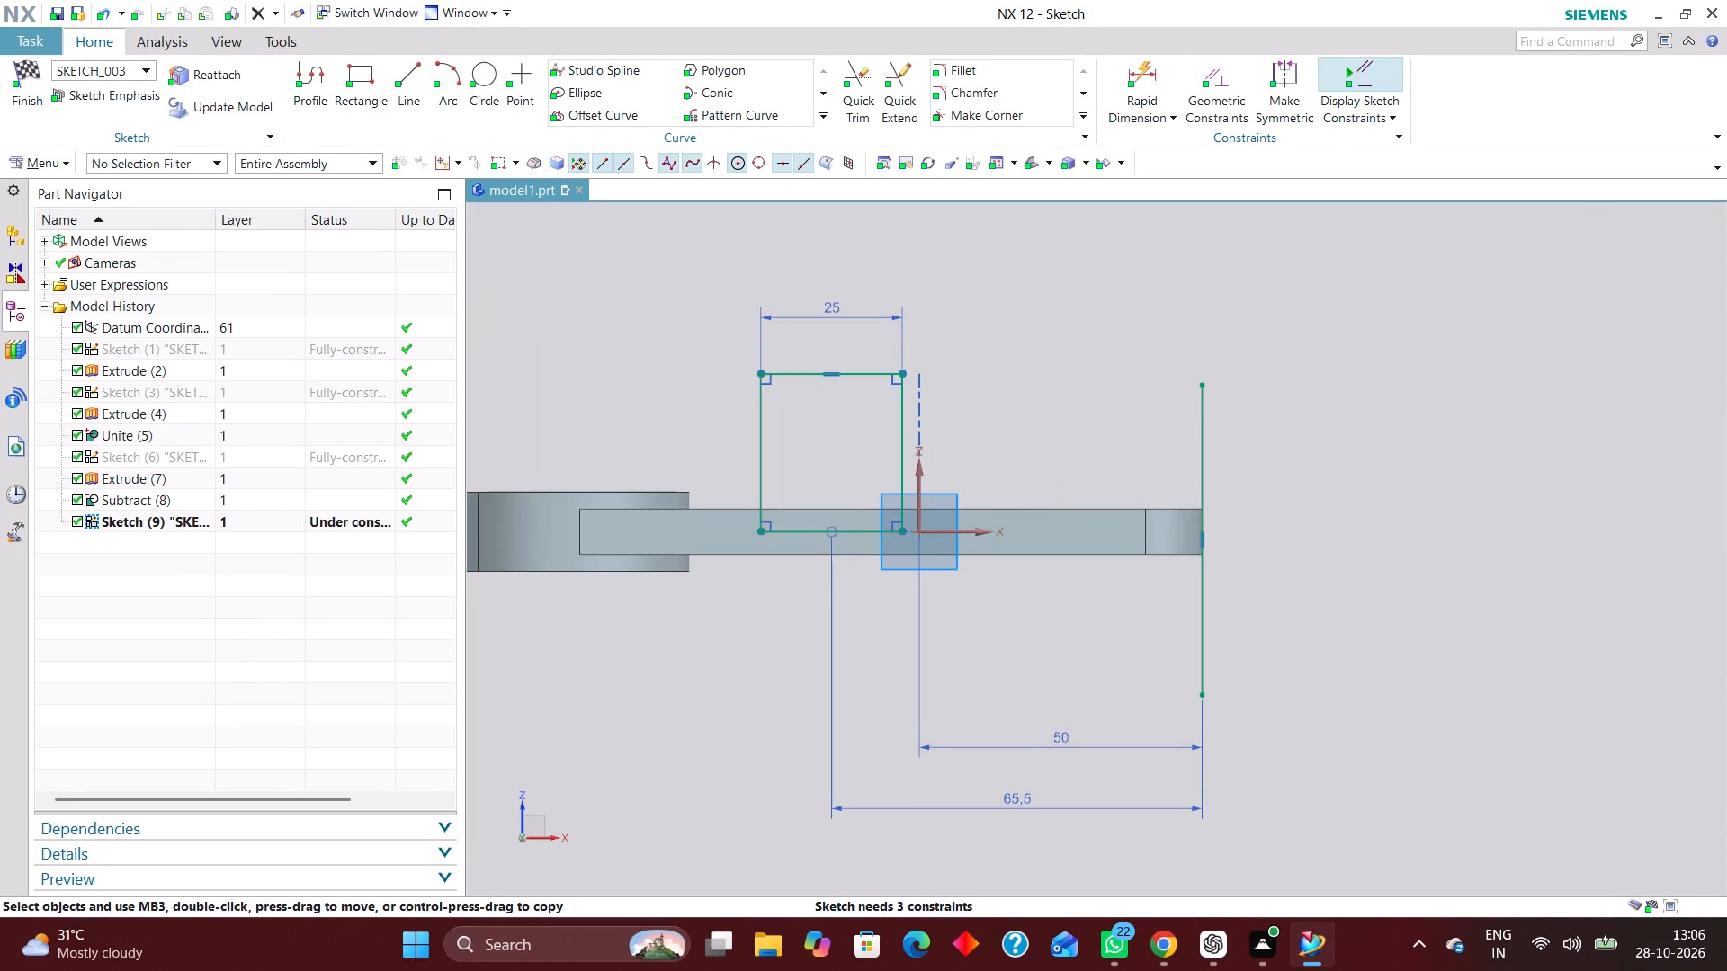
# Dimension the rectangle's top corner 42 mm above the bracket plate's upper edge and finish the sketch.
pyautogui.click(1146, 82)
pyautogui.click(972, 510)
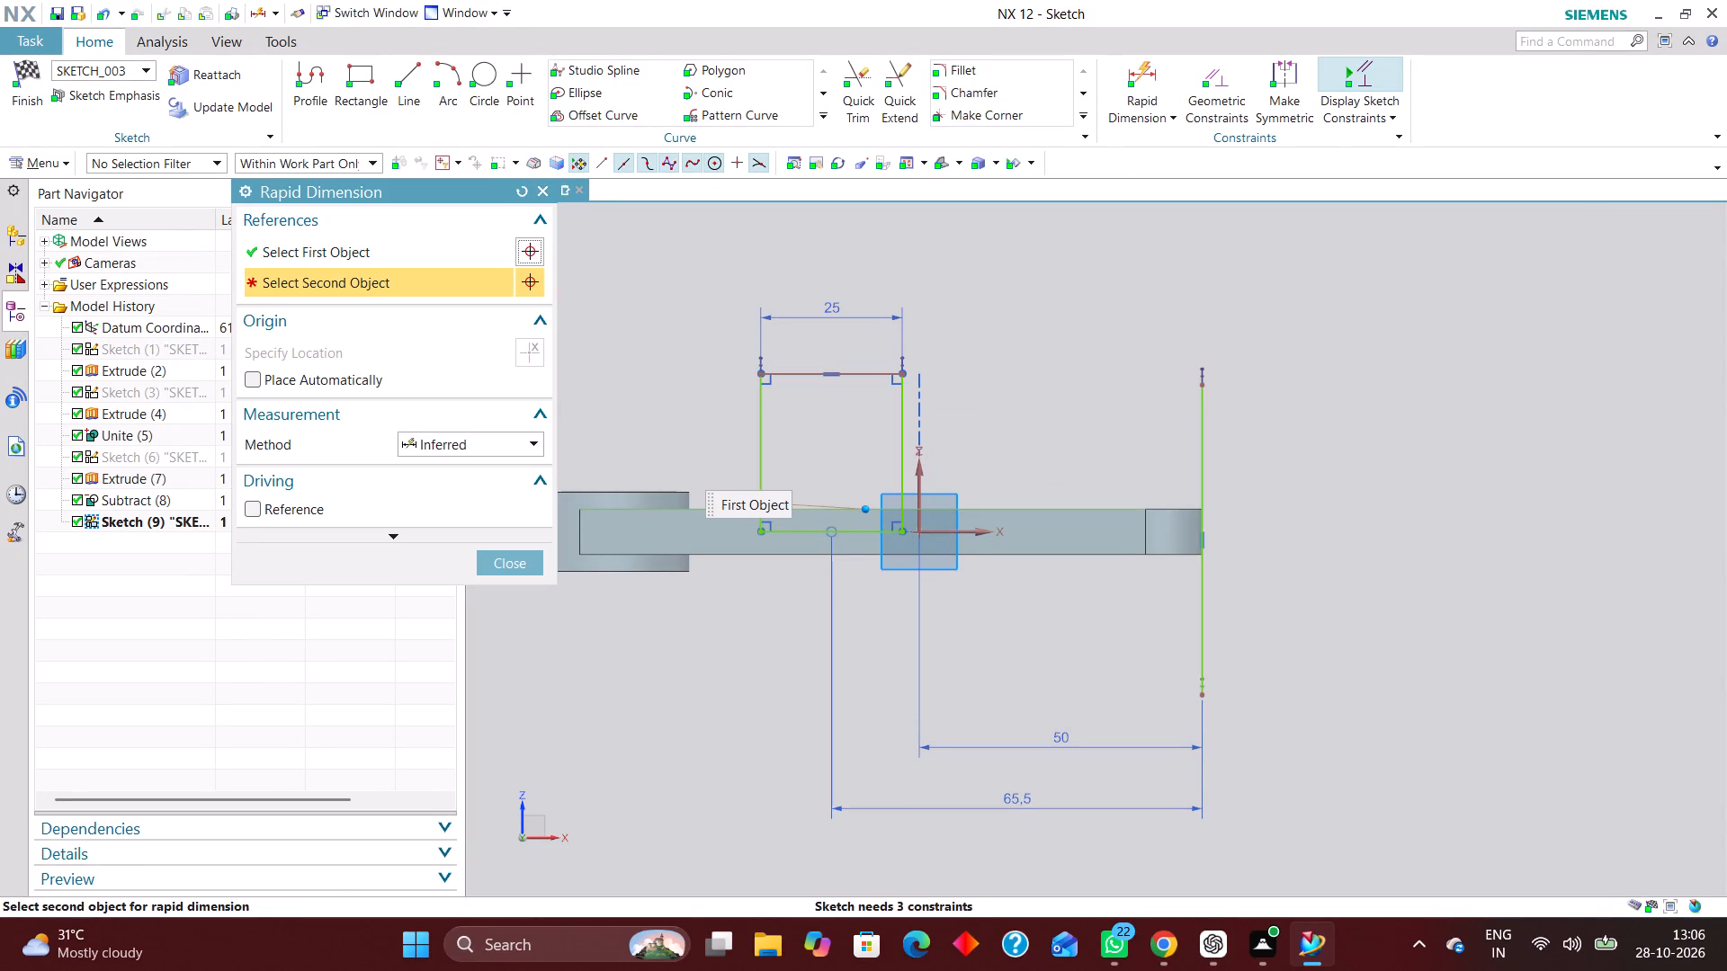
pyautogui.click(907, 370)
pyautogui.click(1025, 431)
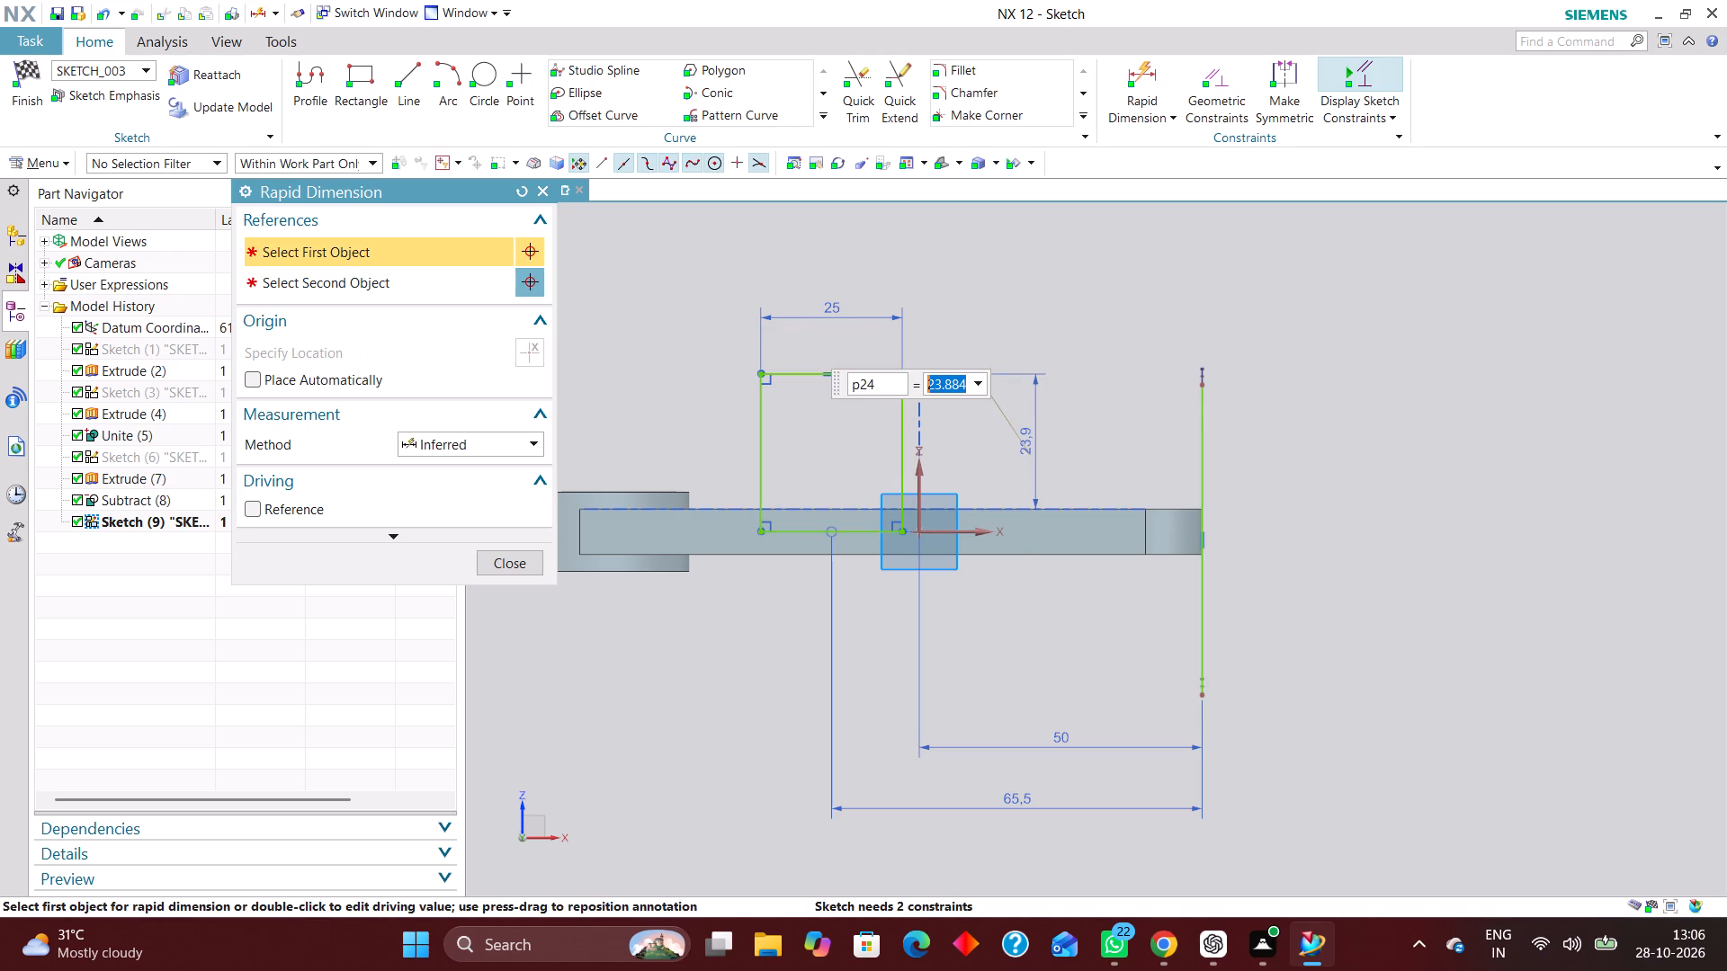
pyautogui.write('42')
pyautogui.press('Return')
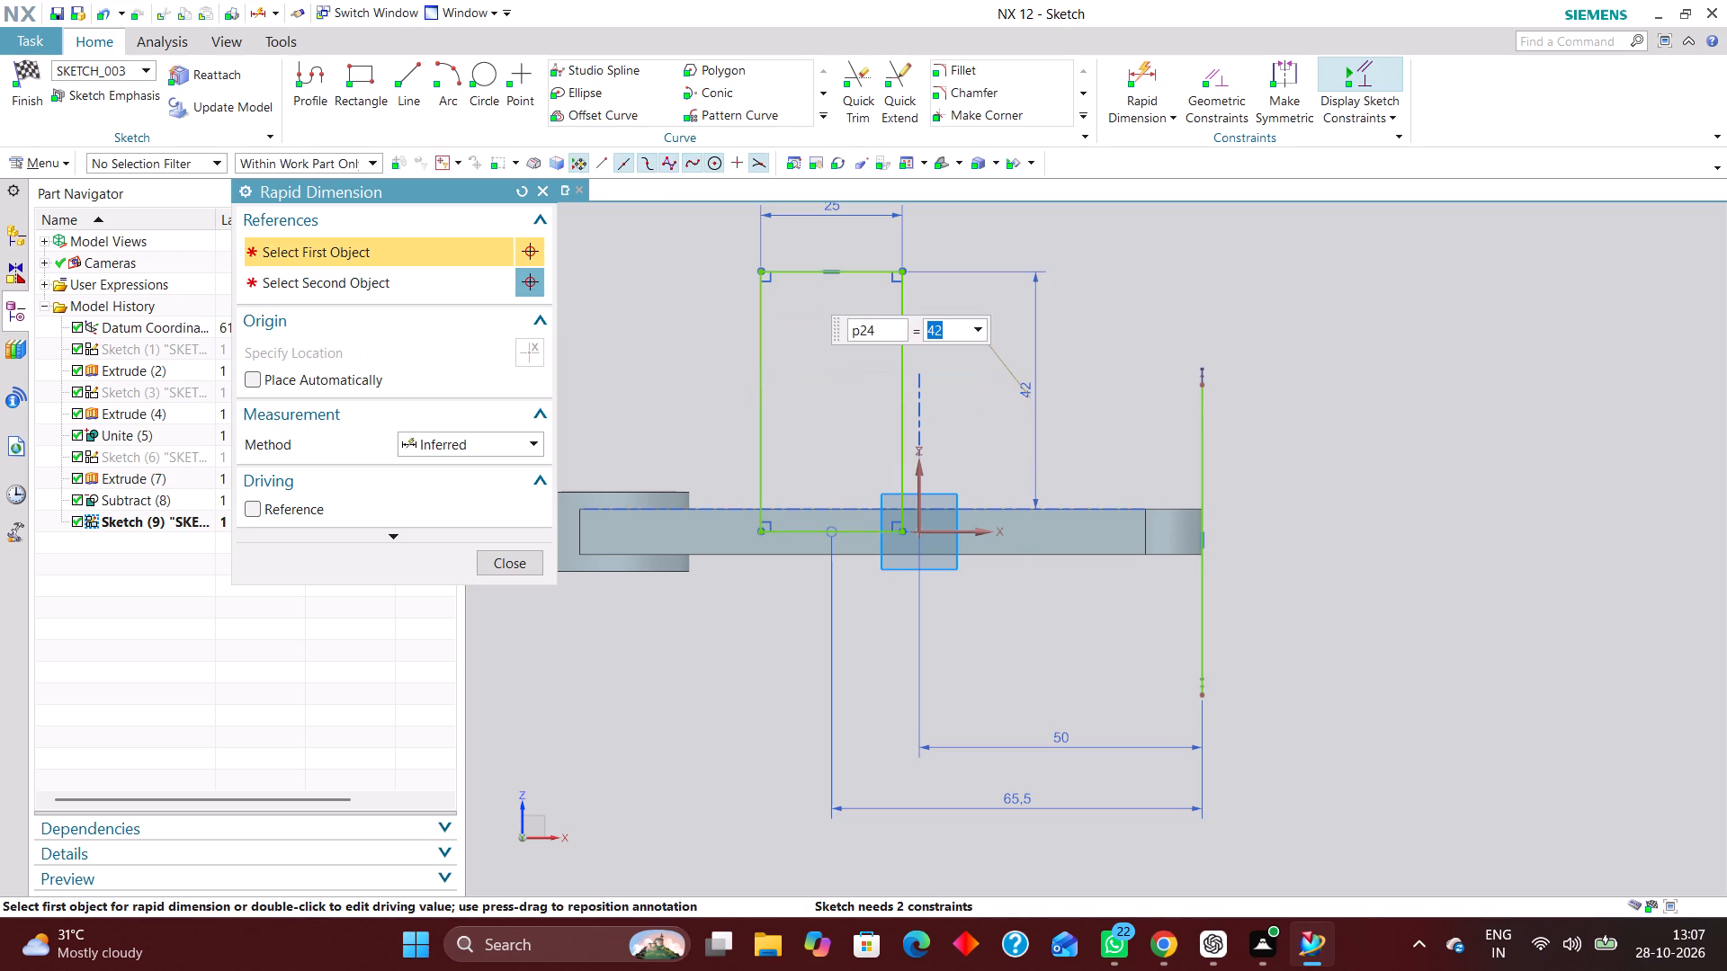
pyautogui.click(514, 556)
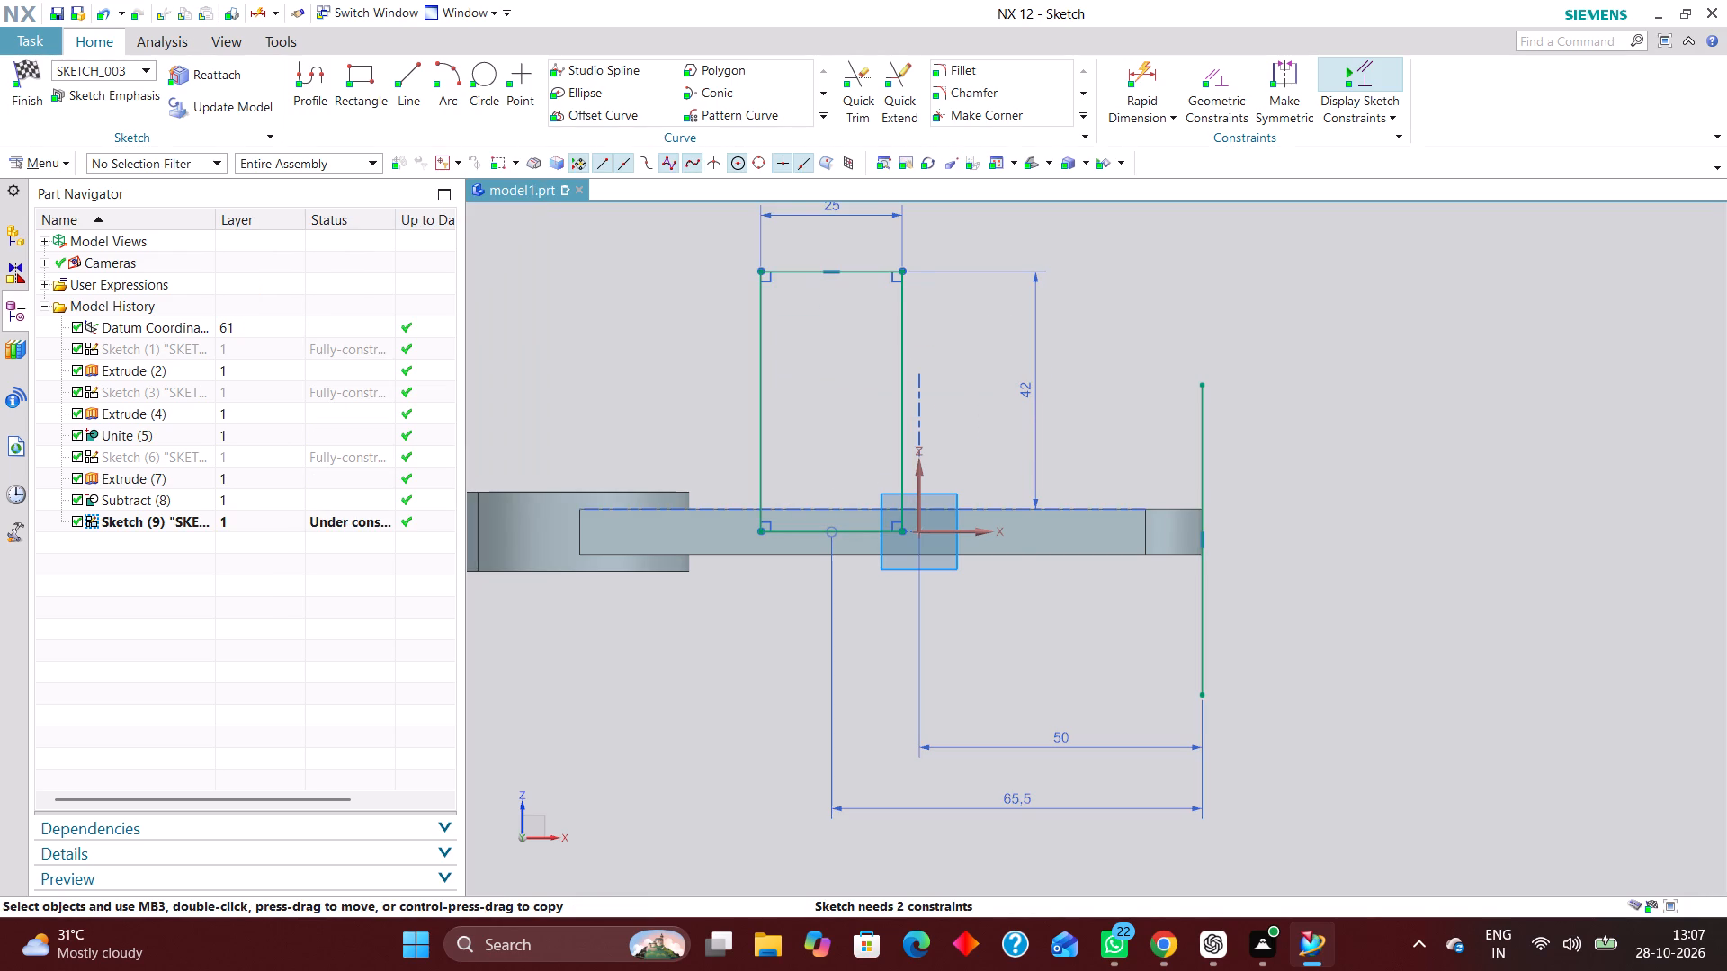
pyautogui.click(28, 70)
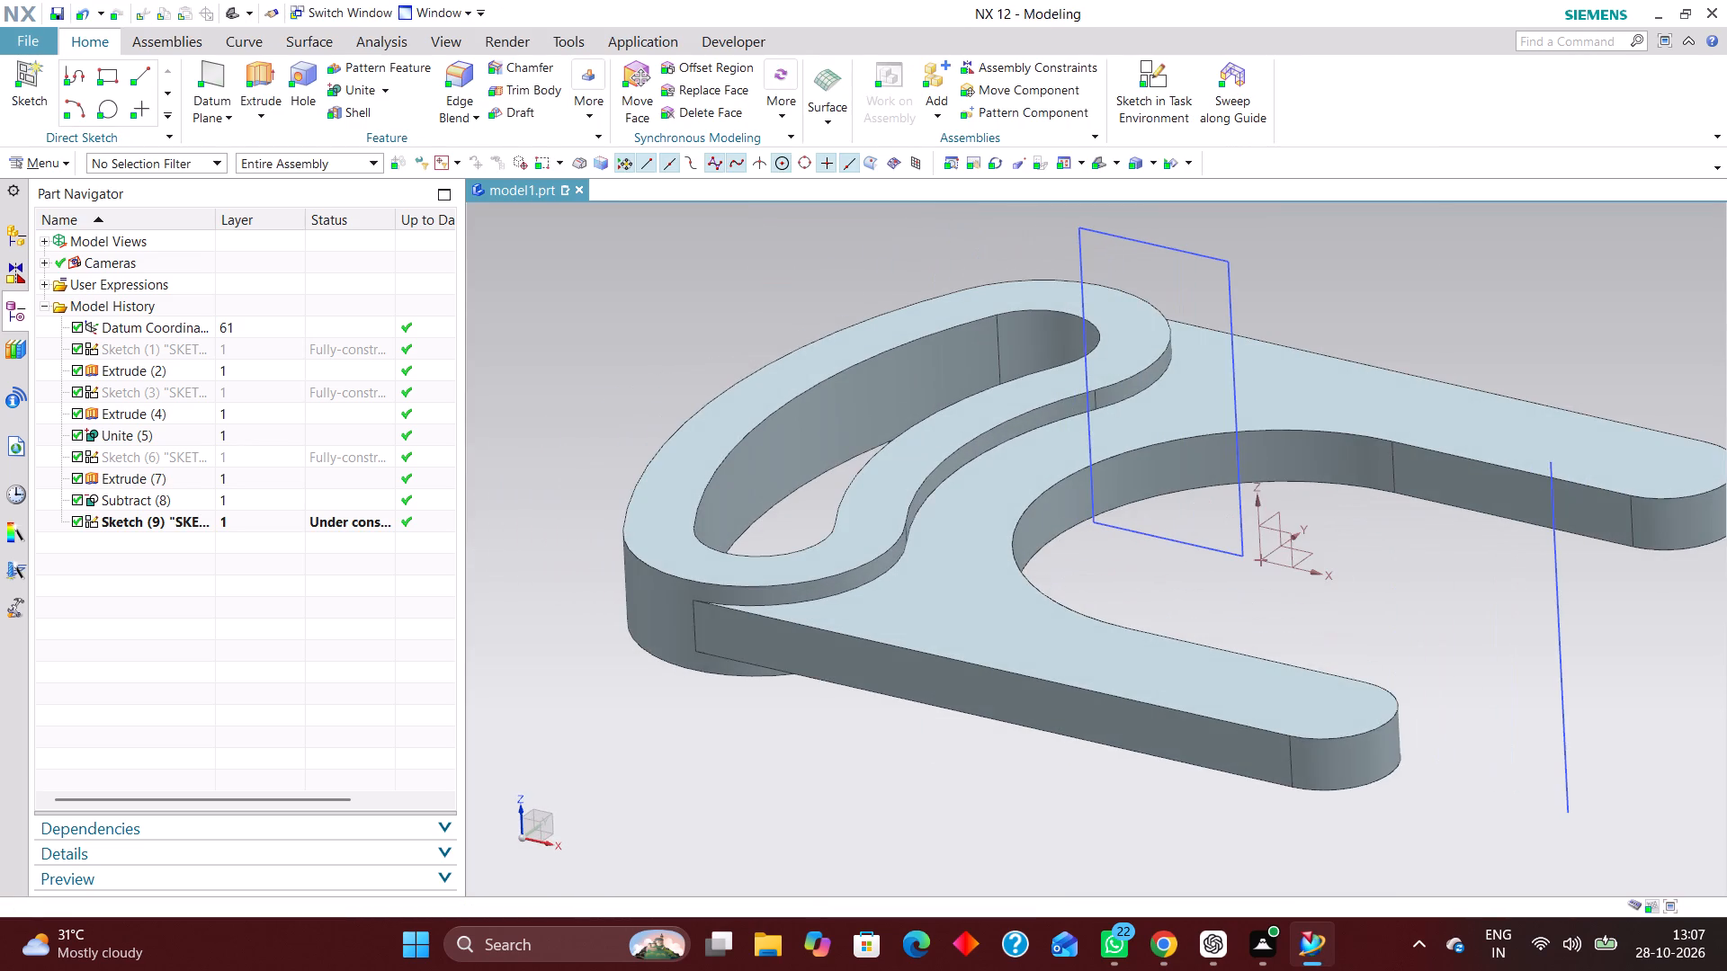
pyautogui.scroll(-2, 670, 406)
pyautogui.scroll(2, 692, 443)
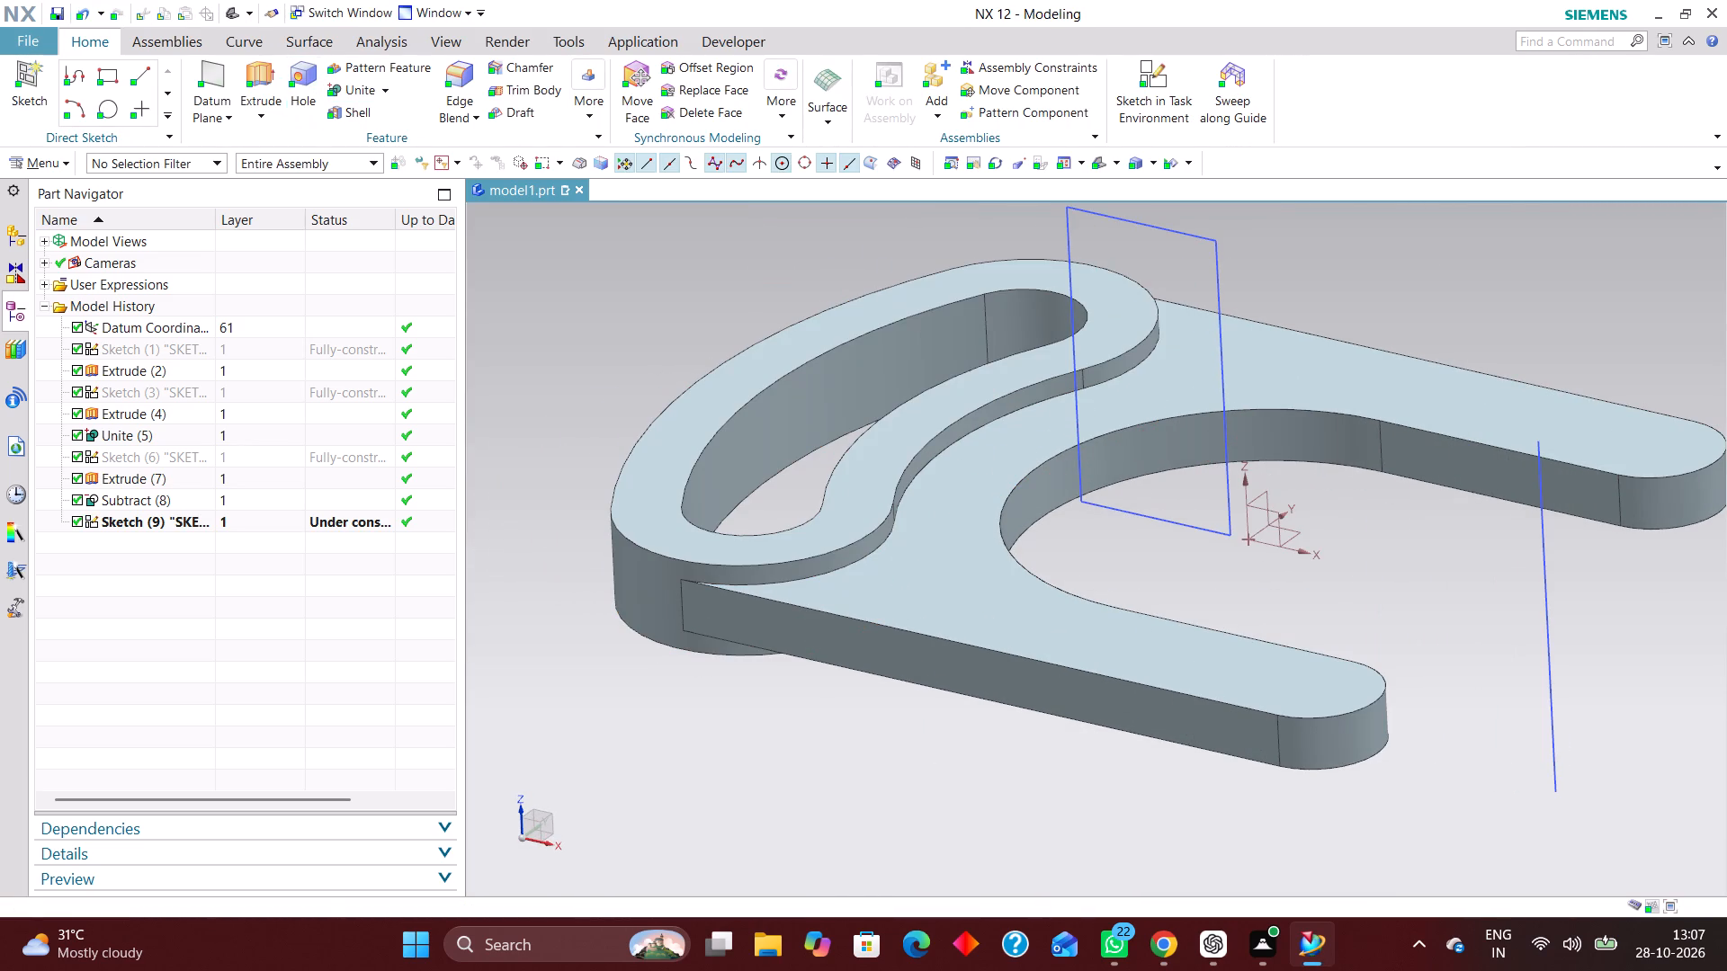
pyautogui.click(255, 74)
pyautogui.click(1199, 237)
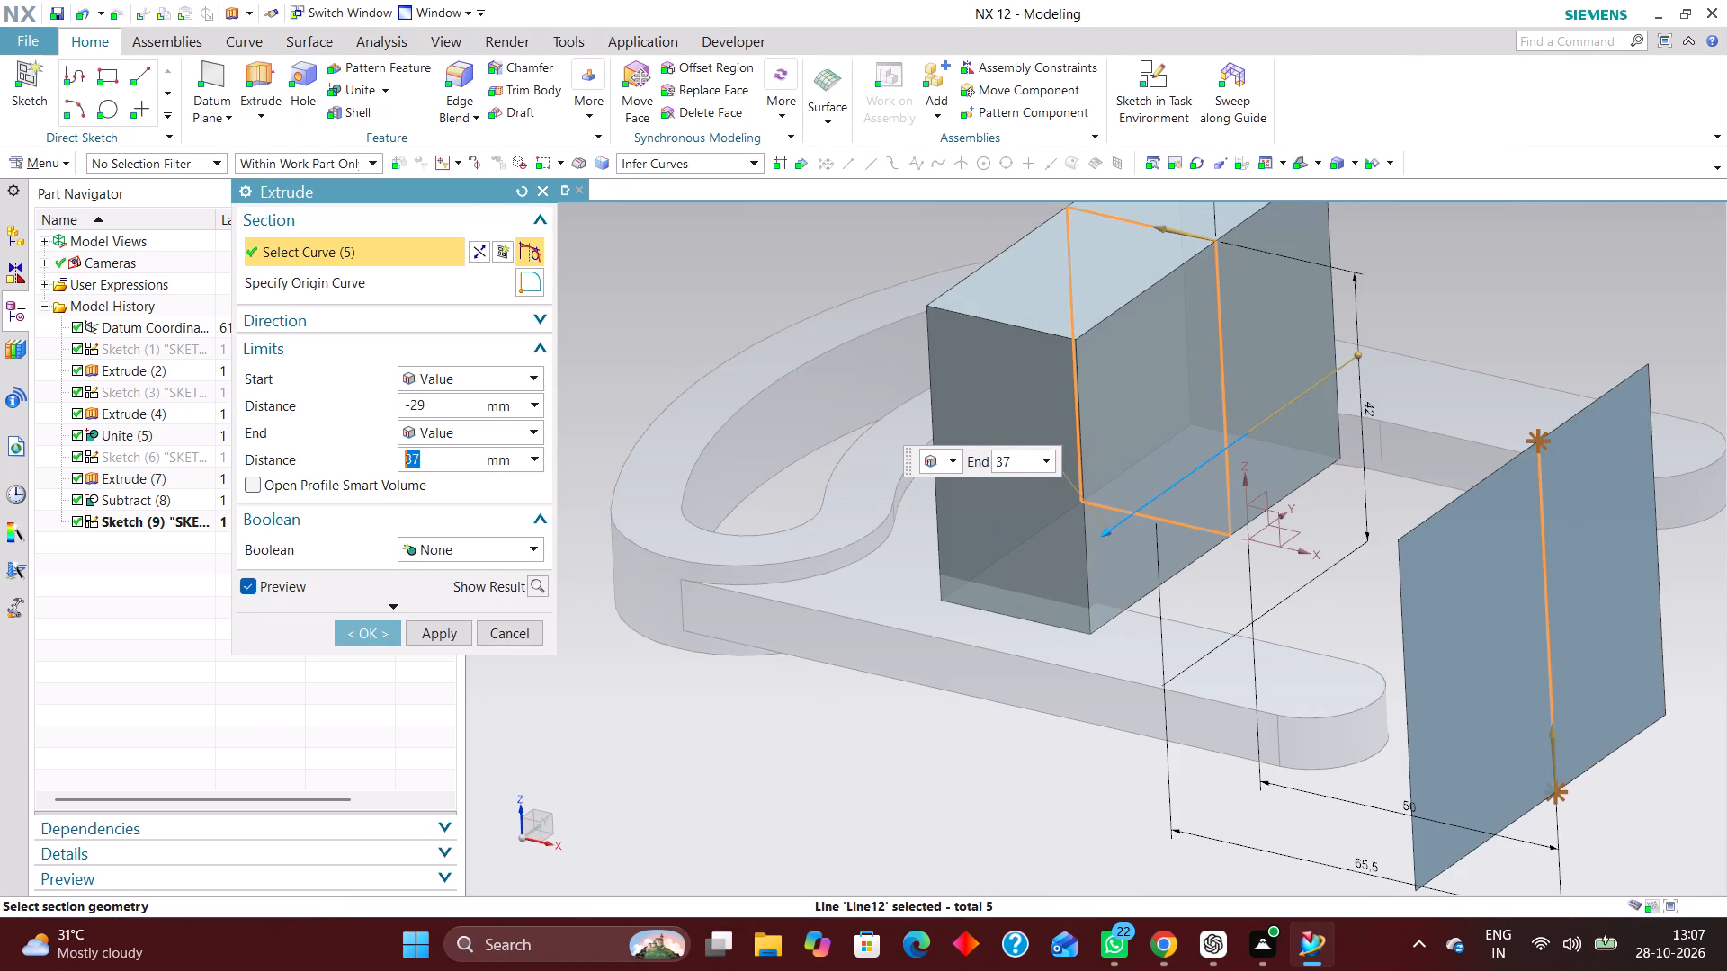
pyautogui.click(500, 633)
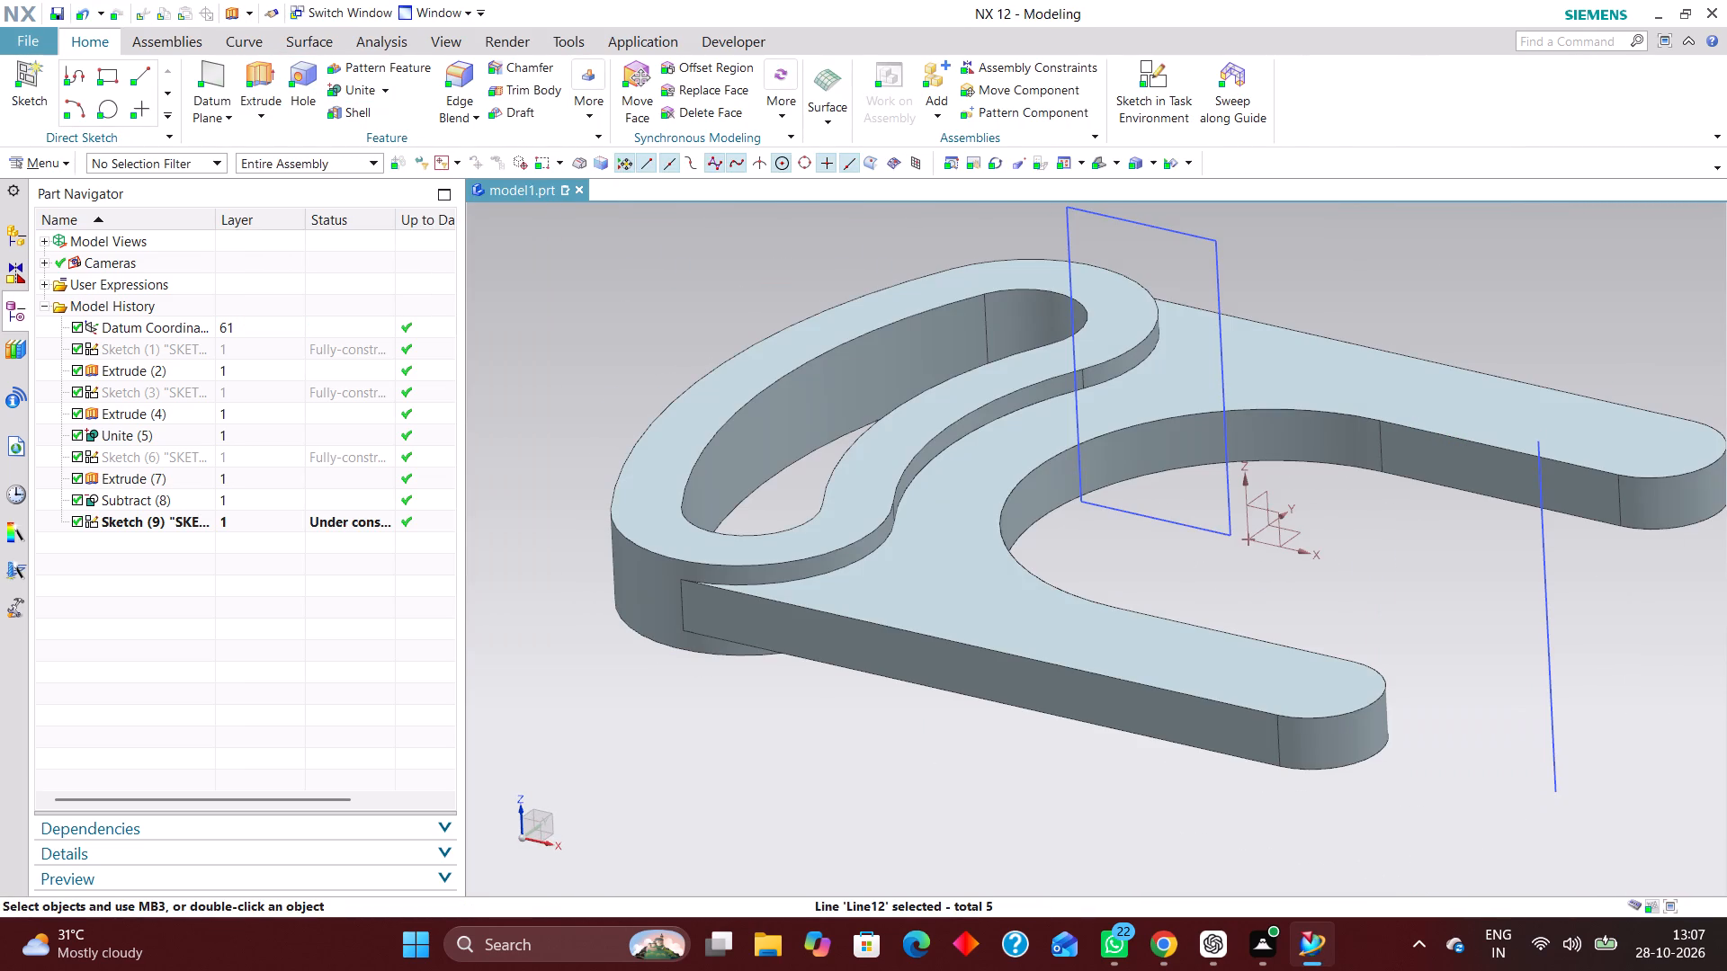
# Reopen the rectangle sketch and add a horizontal Rapid Dimension between the bottom edge's midpoint and the vertical axis.
pyautogui.rightClick(255, 522)
pyautogui.click(380, 111)
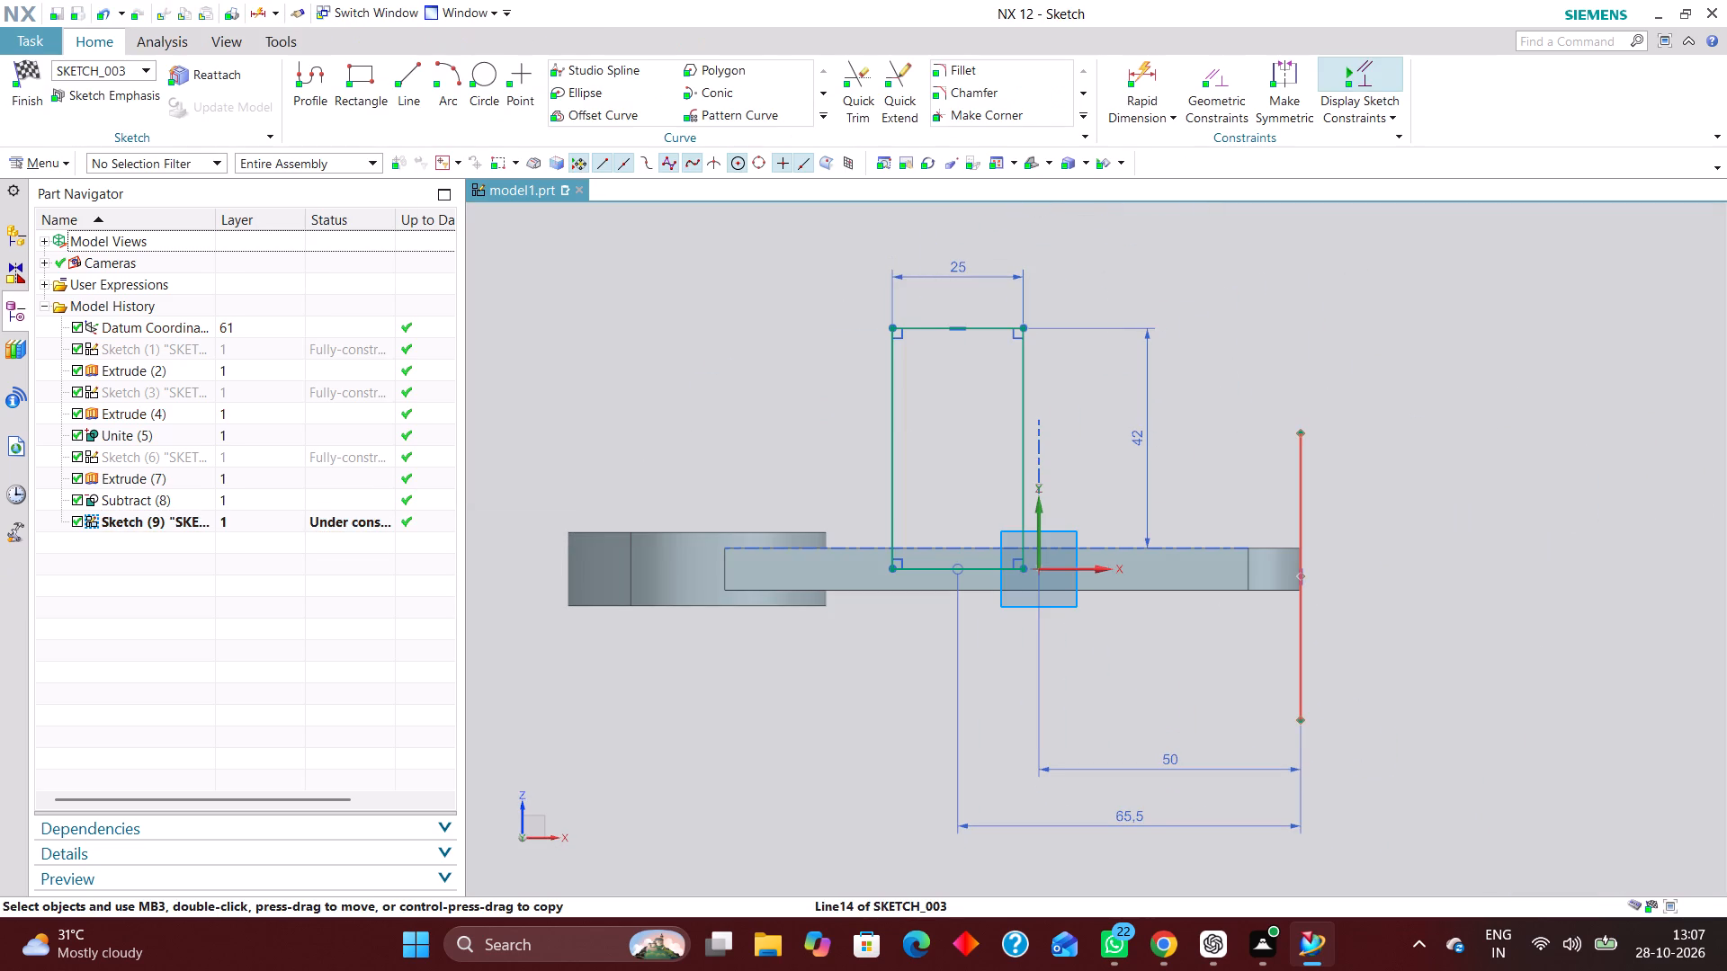
pyautogui.click(1134, 83)
pyautogui.click(956, 572)
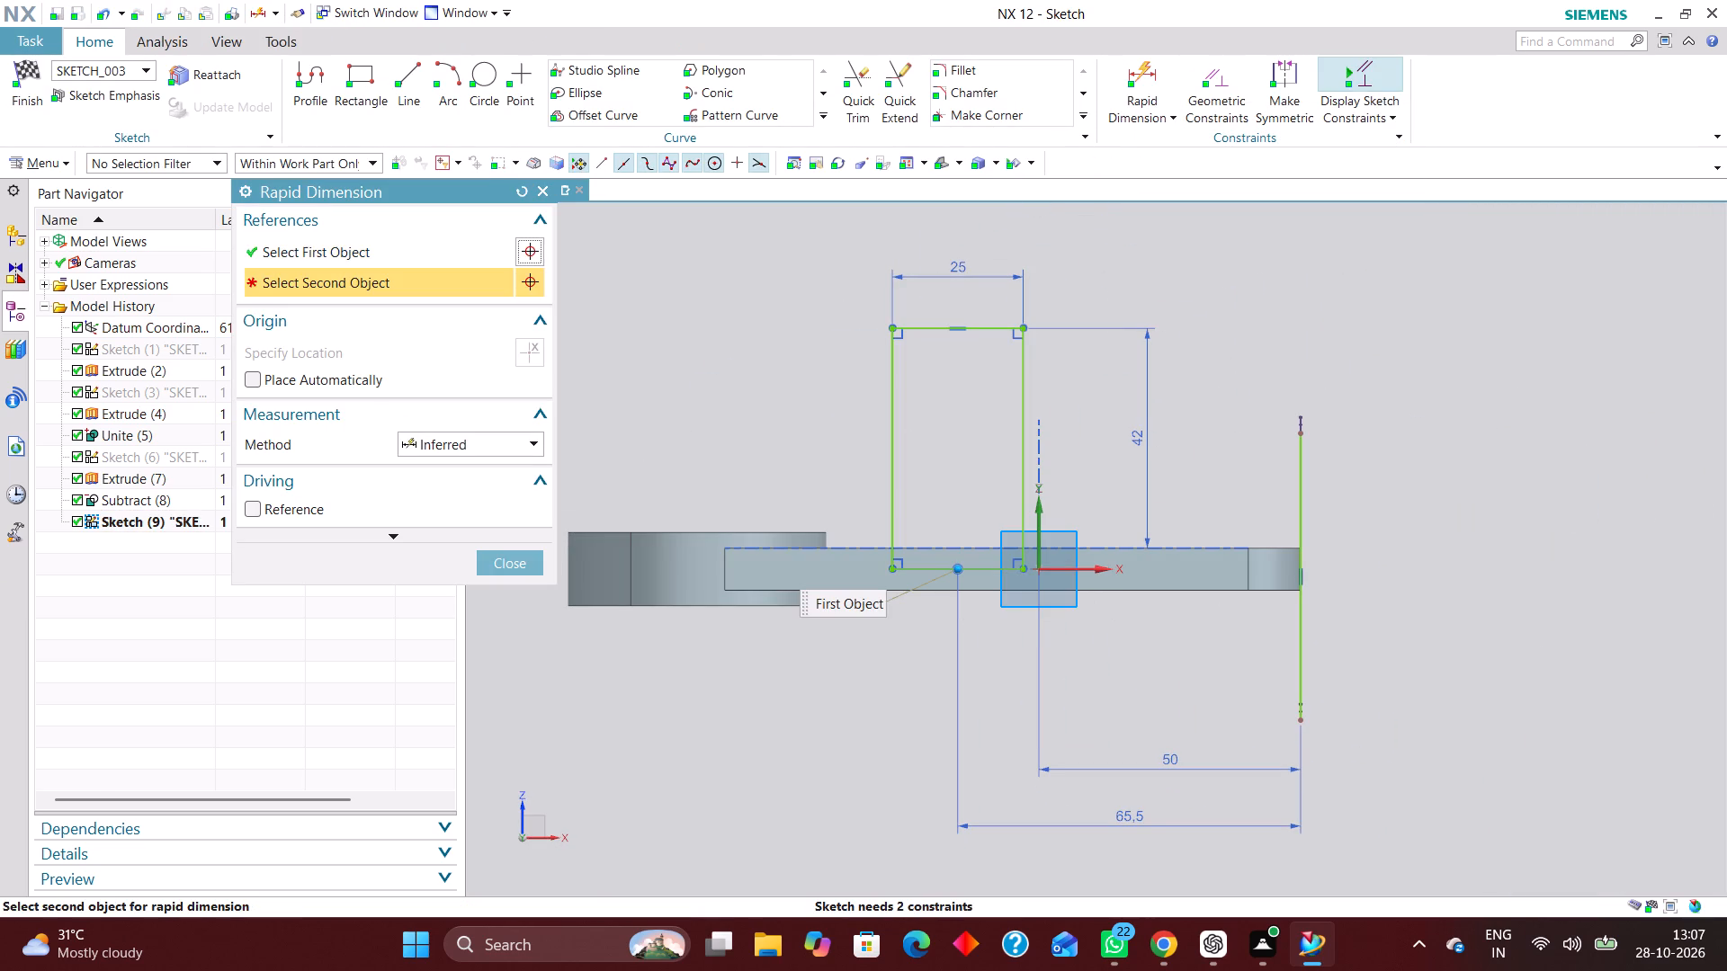
pyautogui.click(1040, 540)
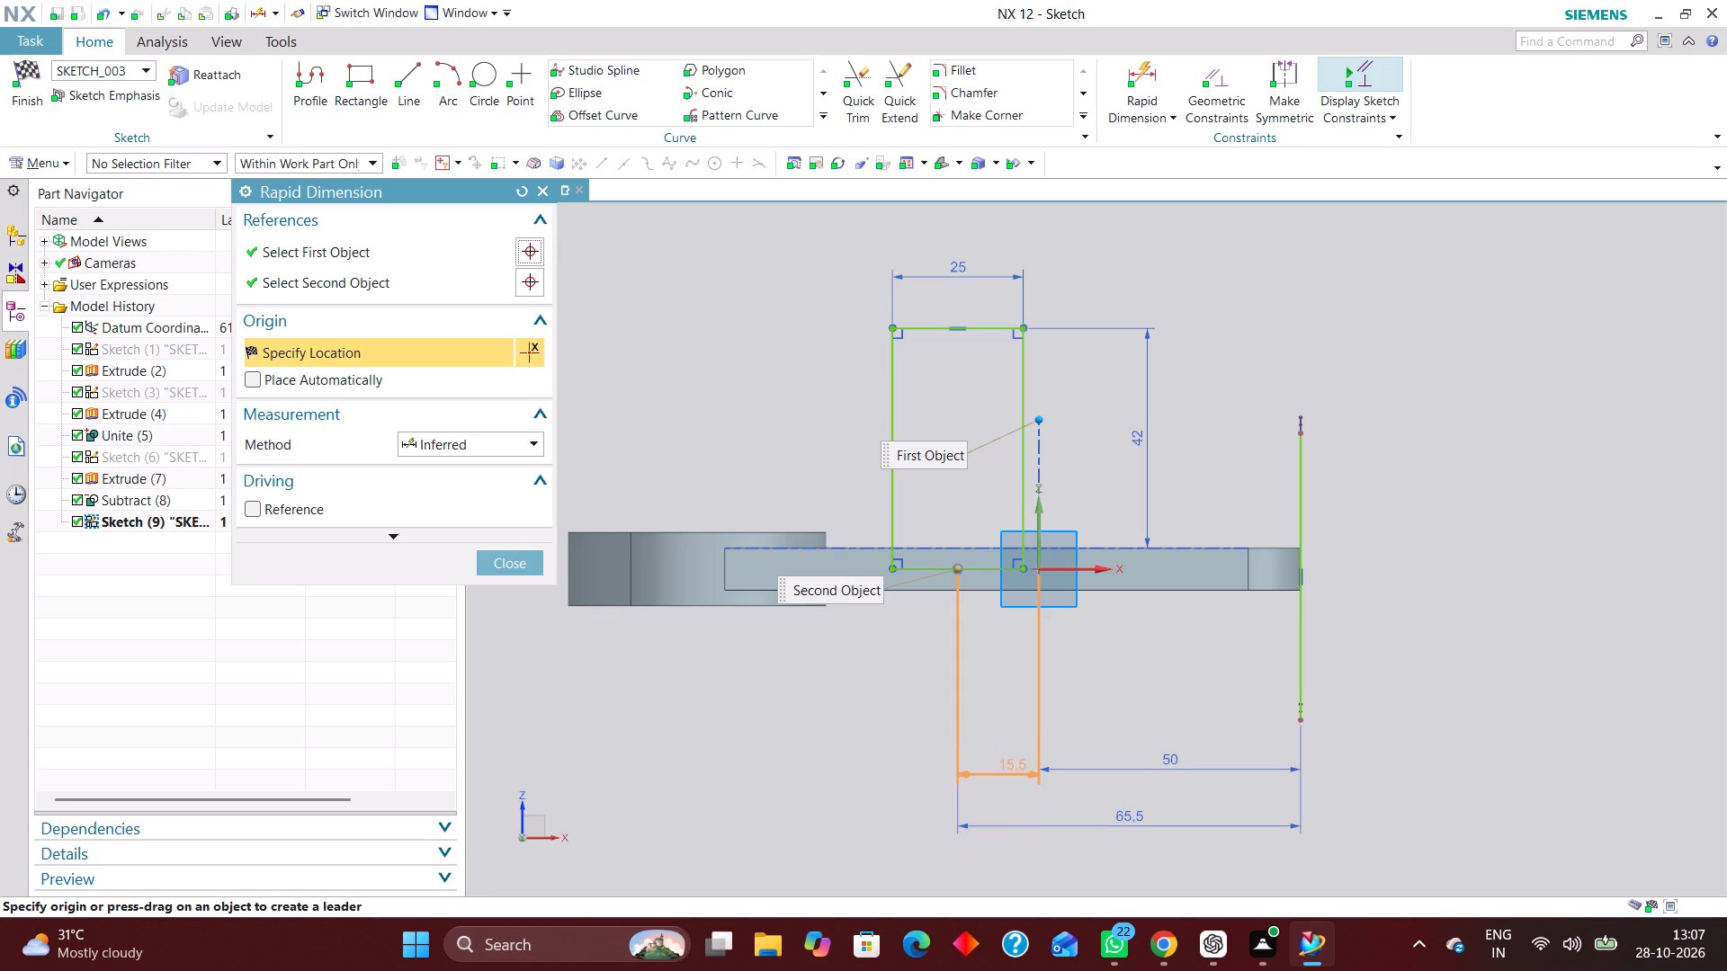
pyautogui.click(1008, 744)
pyautogui.click(879, 520)
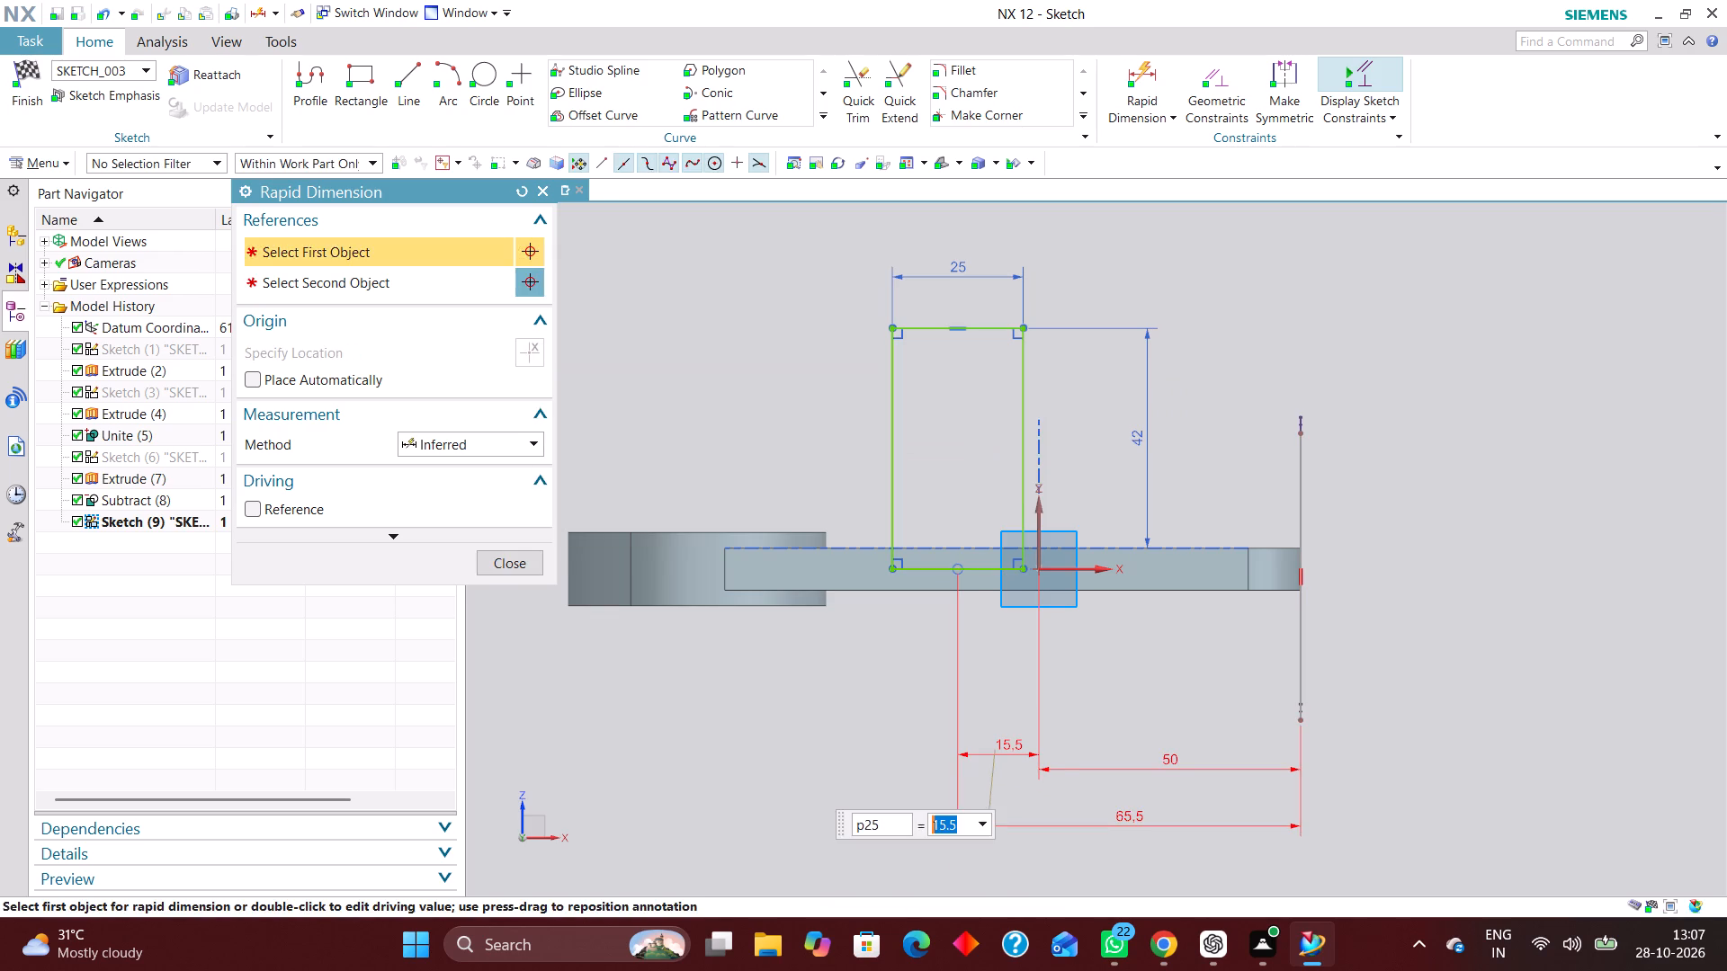
pyautogui.click(514, 570)
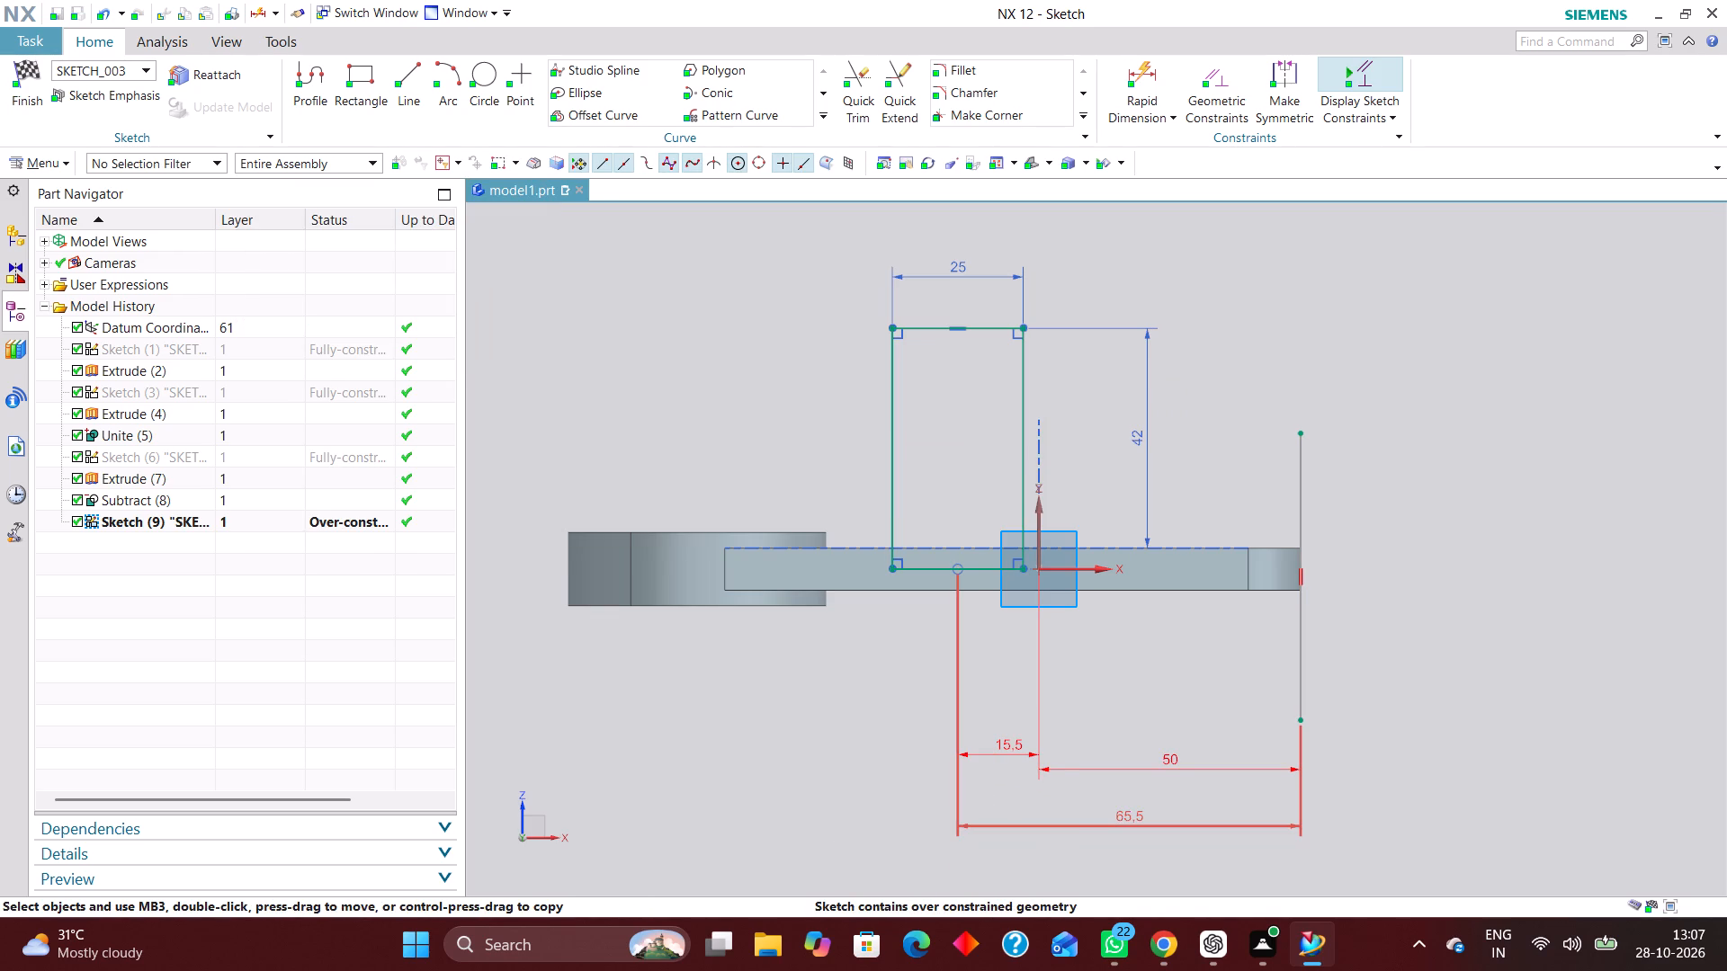
# Delete the conflicting 65.5 mm dimension and the separate vertical line at the bracket's end, and finish the sketch.
pyautogui.moveTo(1161, 821); pyautogui.dragTo(1010, 824, button='right')
pyautogui.moveTo(1293, 664); pyautogui.dragTo(1205, 717, button='right')
pyautogui.click(518, 774)
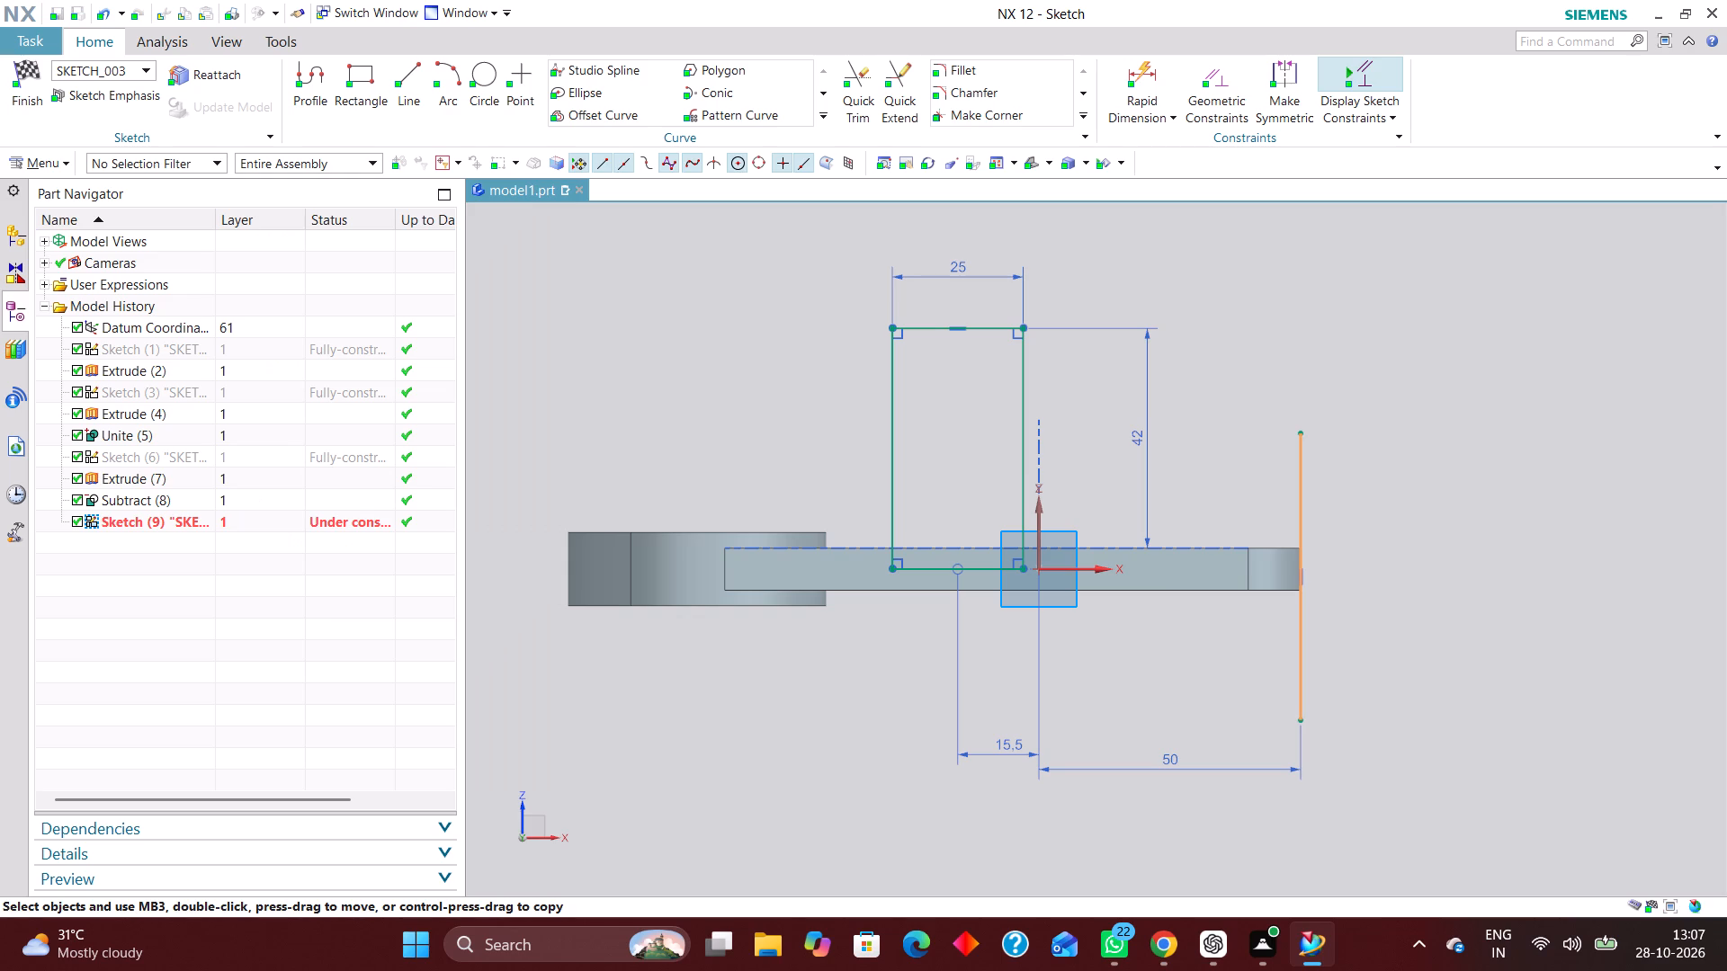
pyautogui.moveTo(1308, 644); pyautogui.dragTo(1203, 743, button='right')
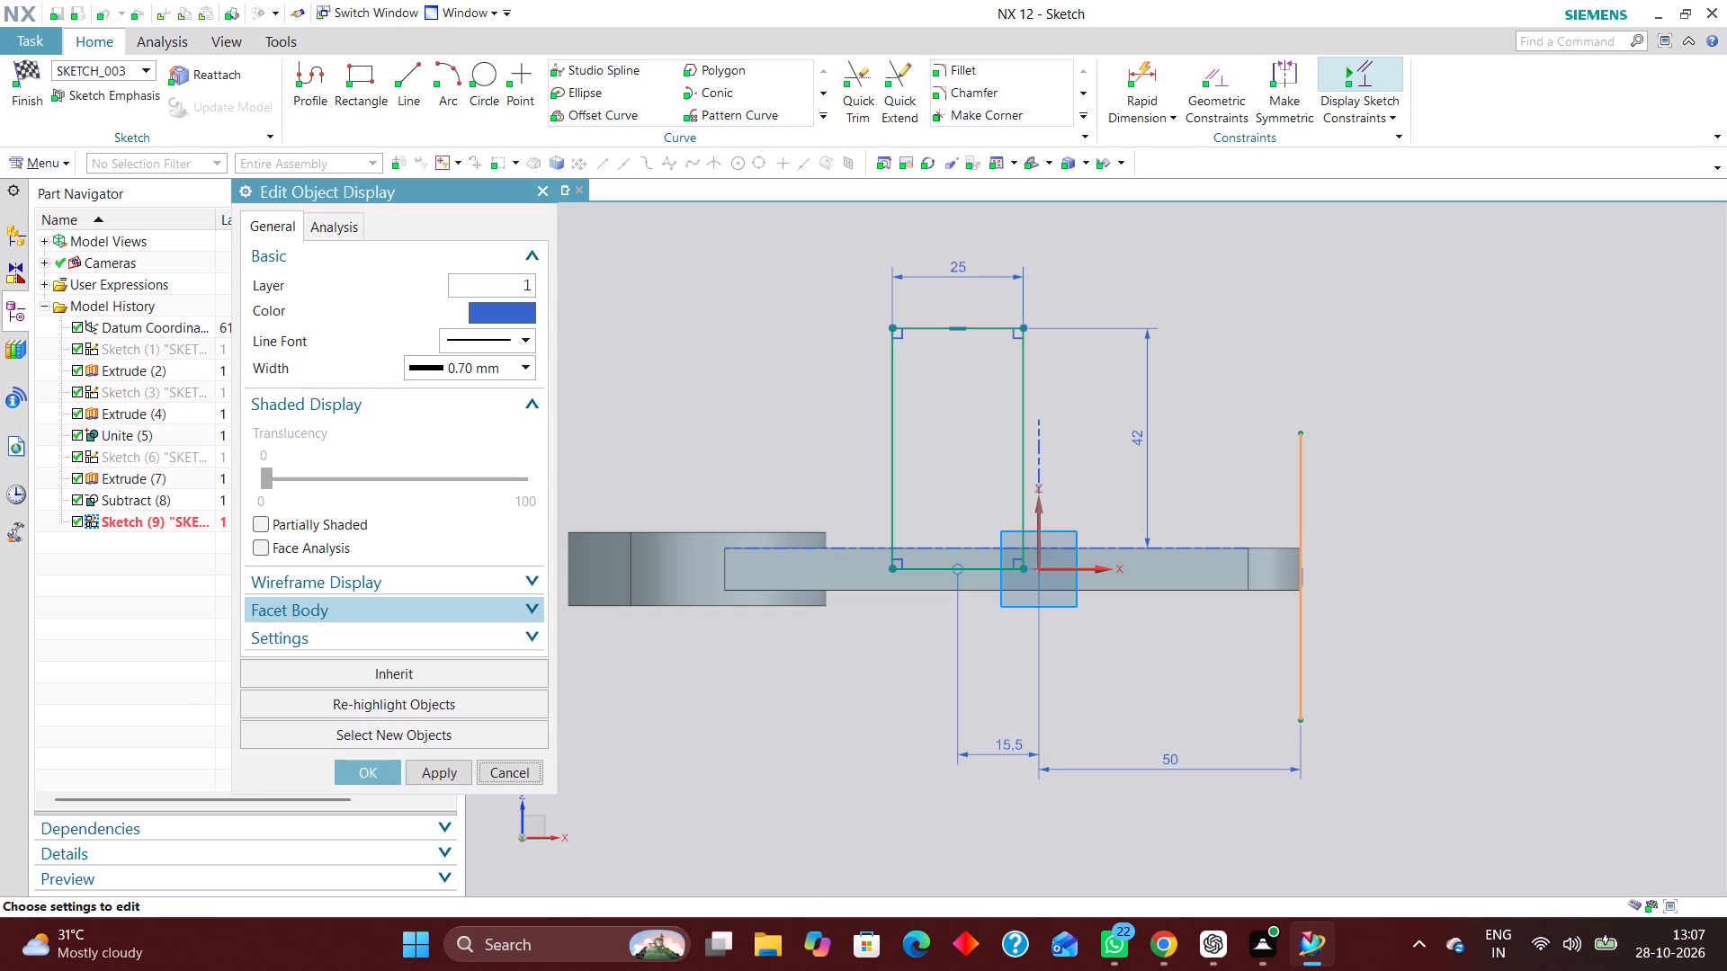
pyautogui.click(526, 764)
pyautogui.moveTo(1299, 649); pyautogui.dragTo(1175, 654, button='right')
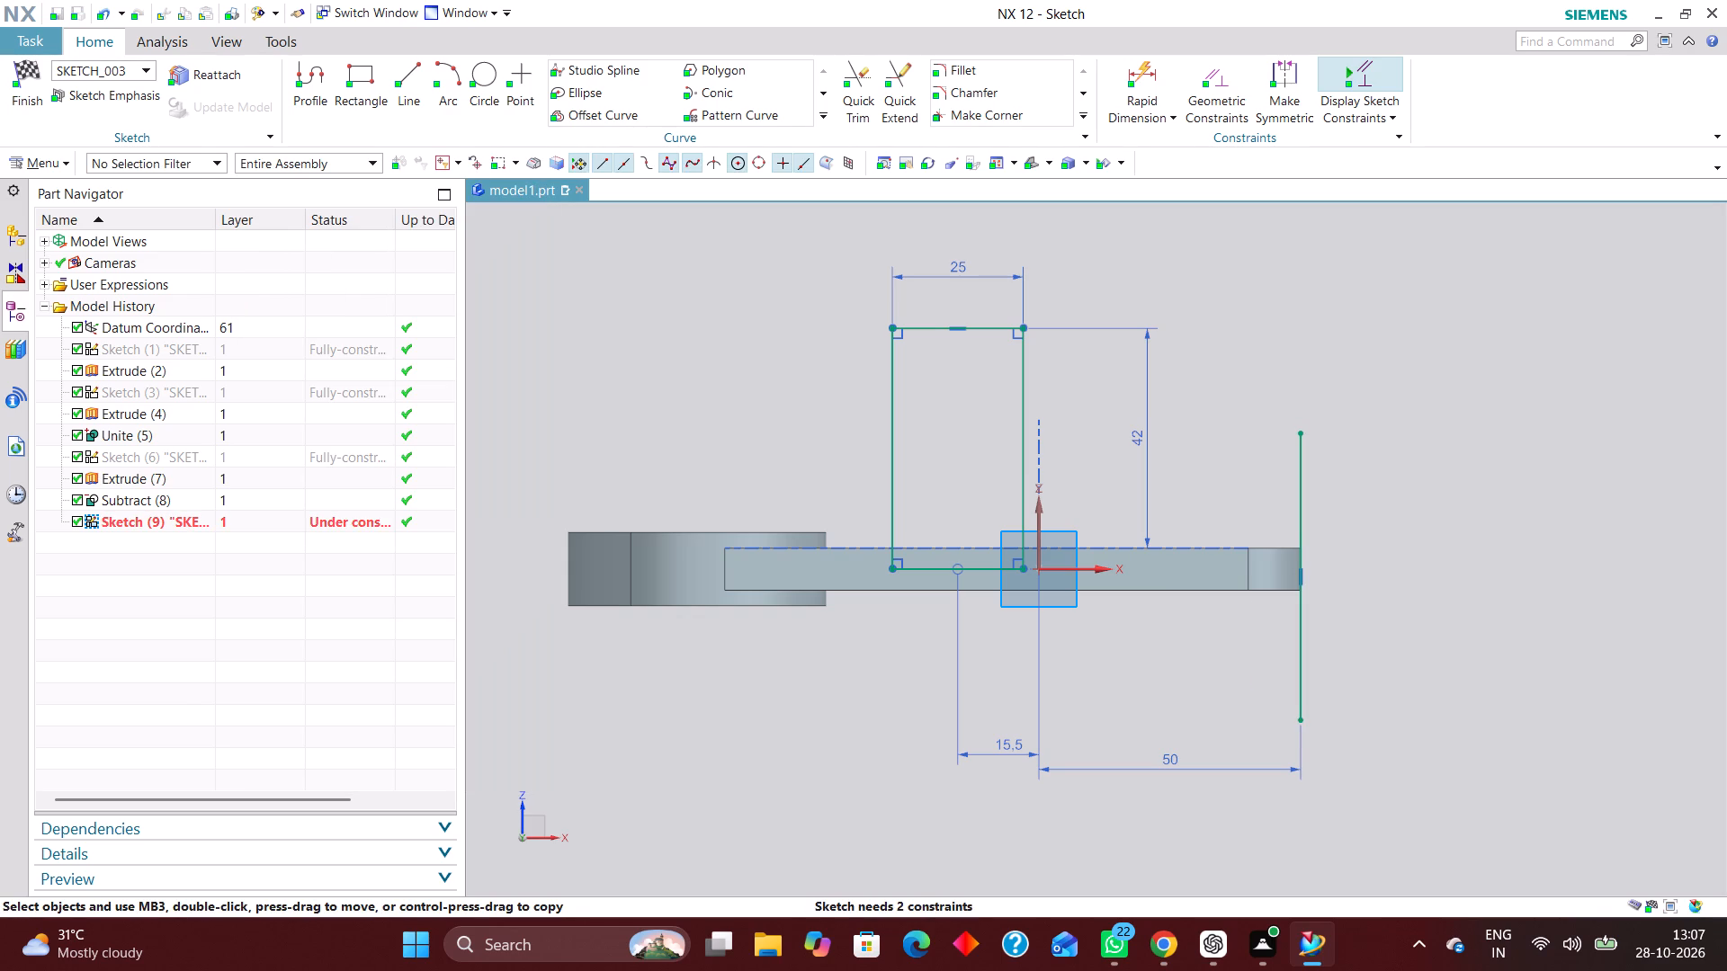
pyautogui.moveTo(1309, 654); pyautogui.dragTo(1134, 637, button='right')
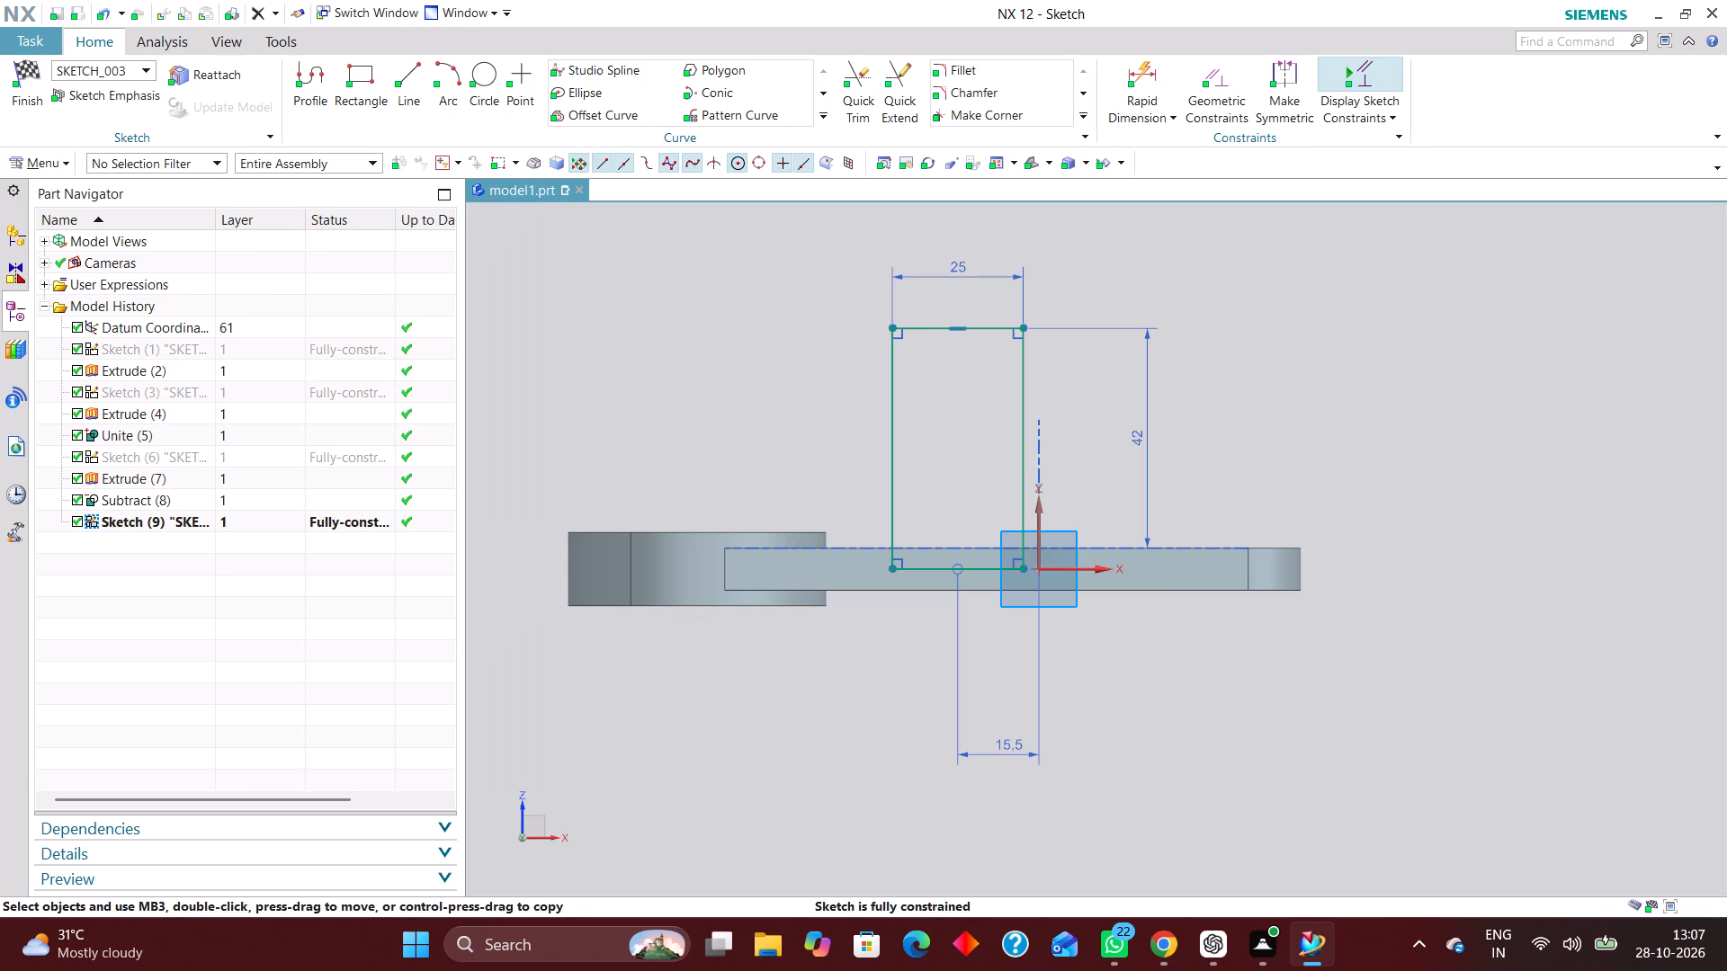
pyautogui.click(39, 77)
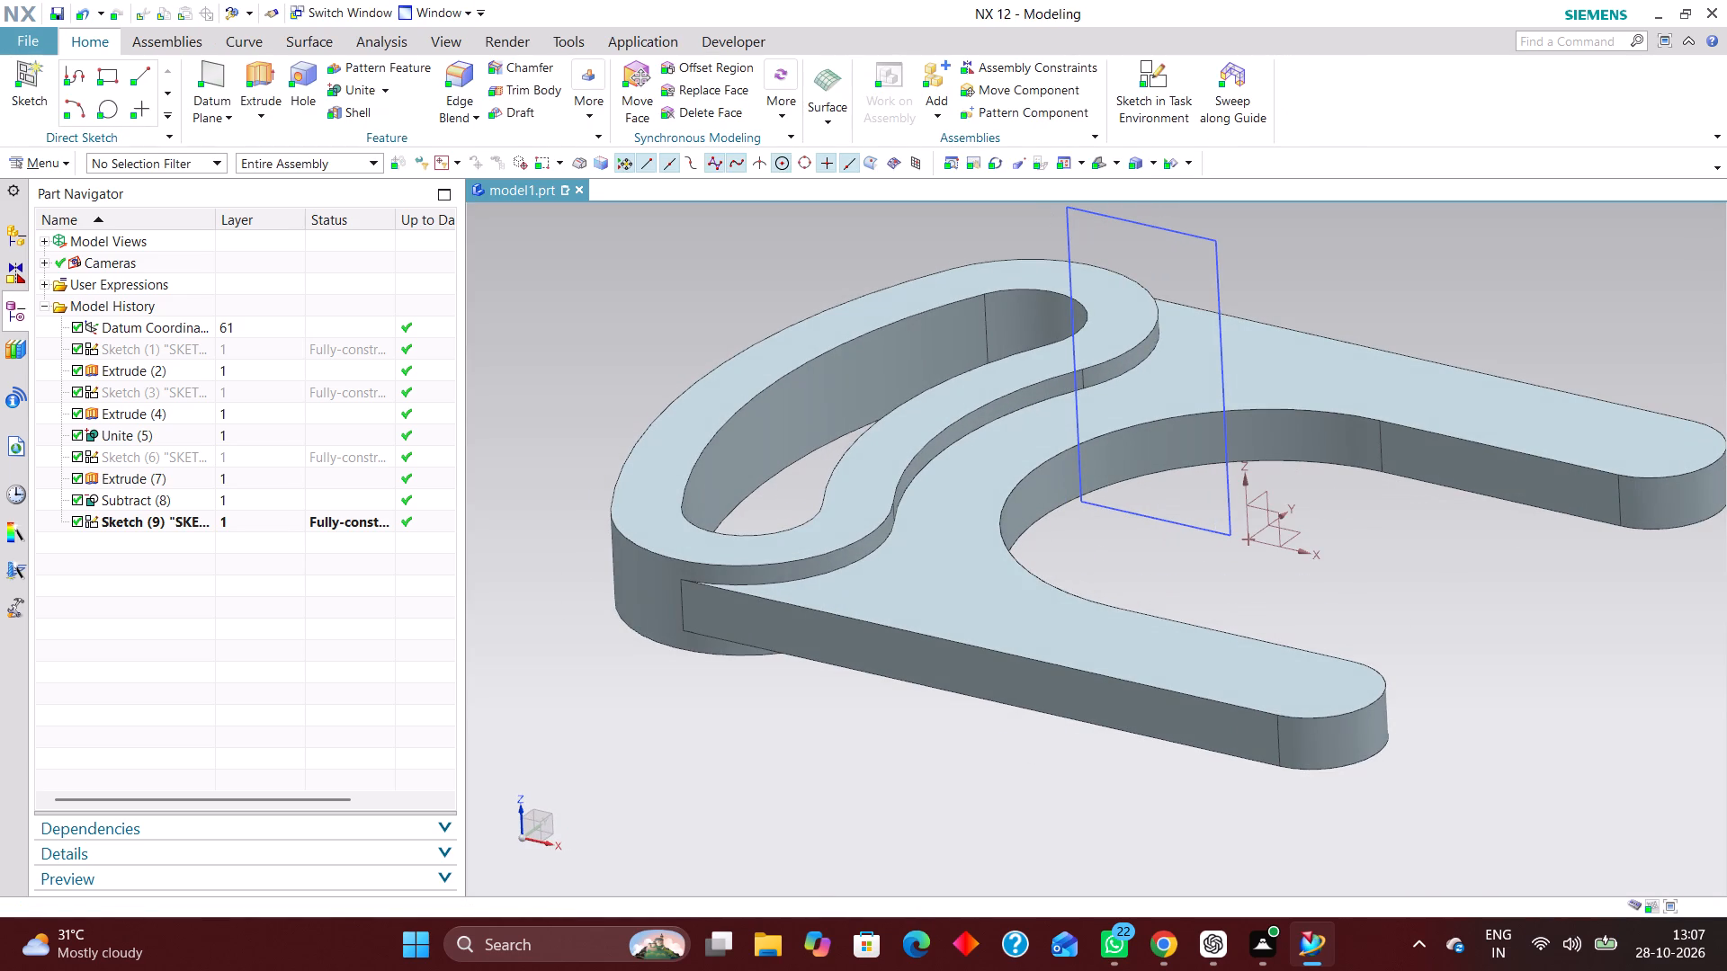
# Start extruding the rectangular profile with a start distance of 0 mm and an end distance of 55 mm, flush with the bracket arm's outer face.
pyautogui.click(258, 59)
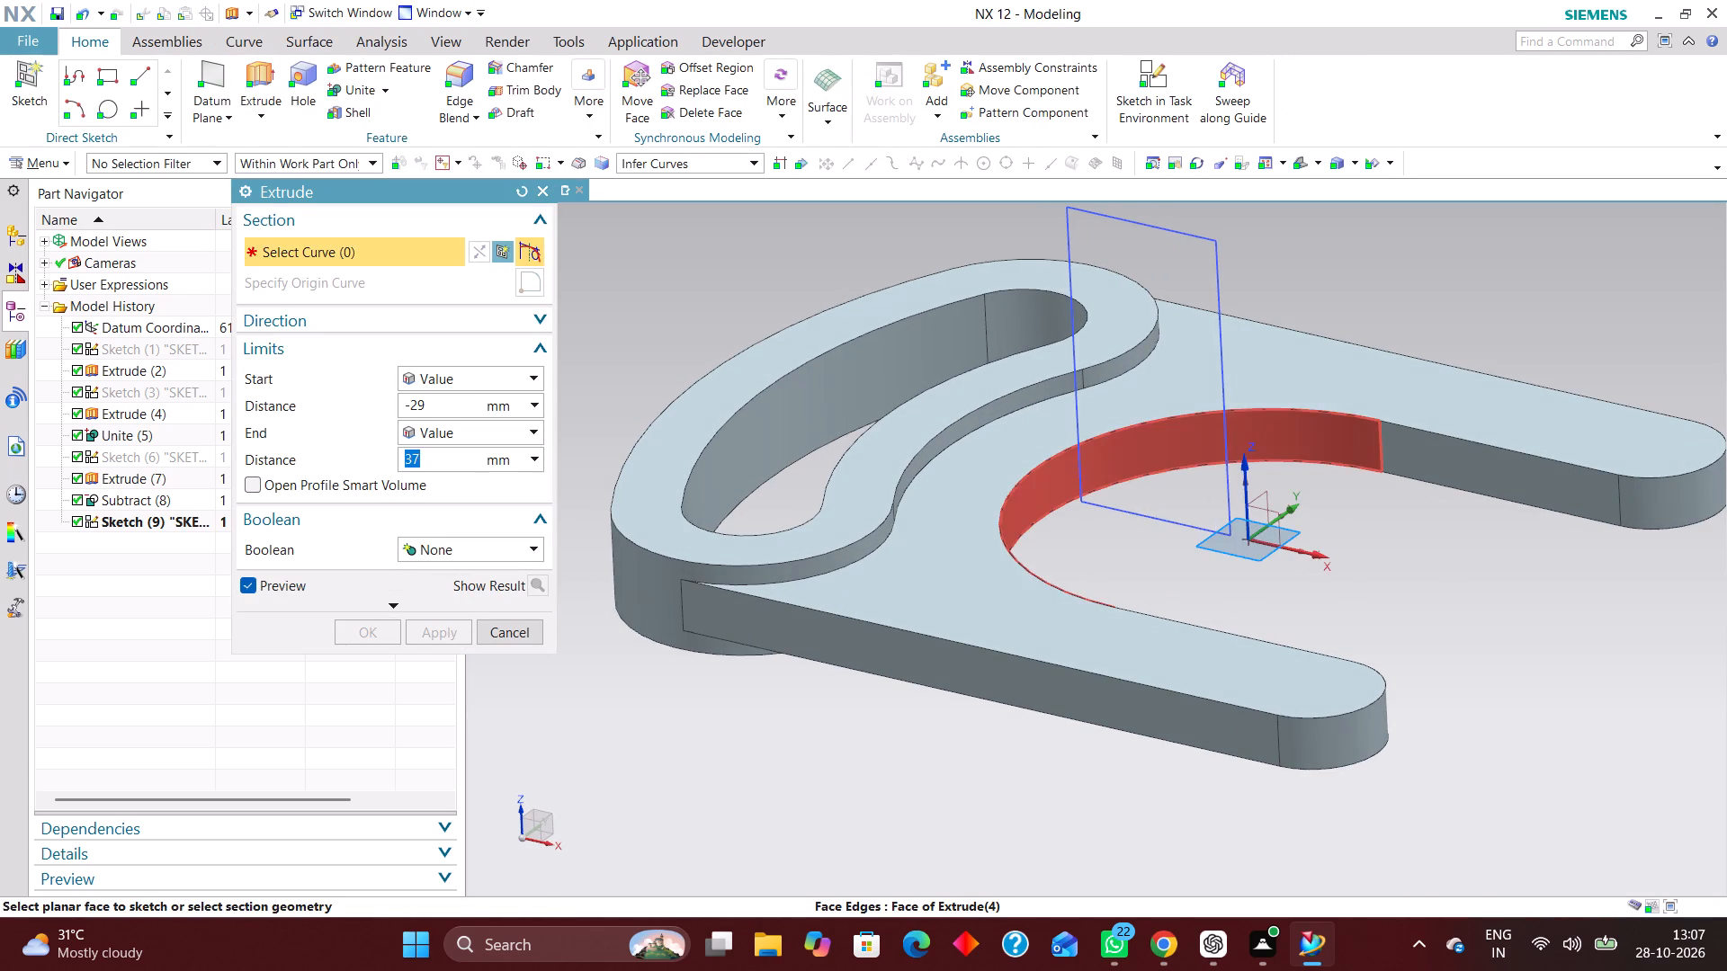
pyautogui.click(1226, 447)
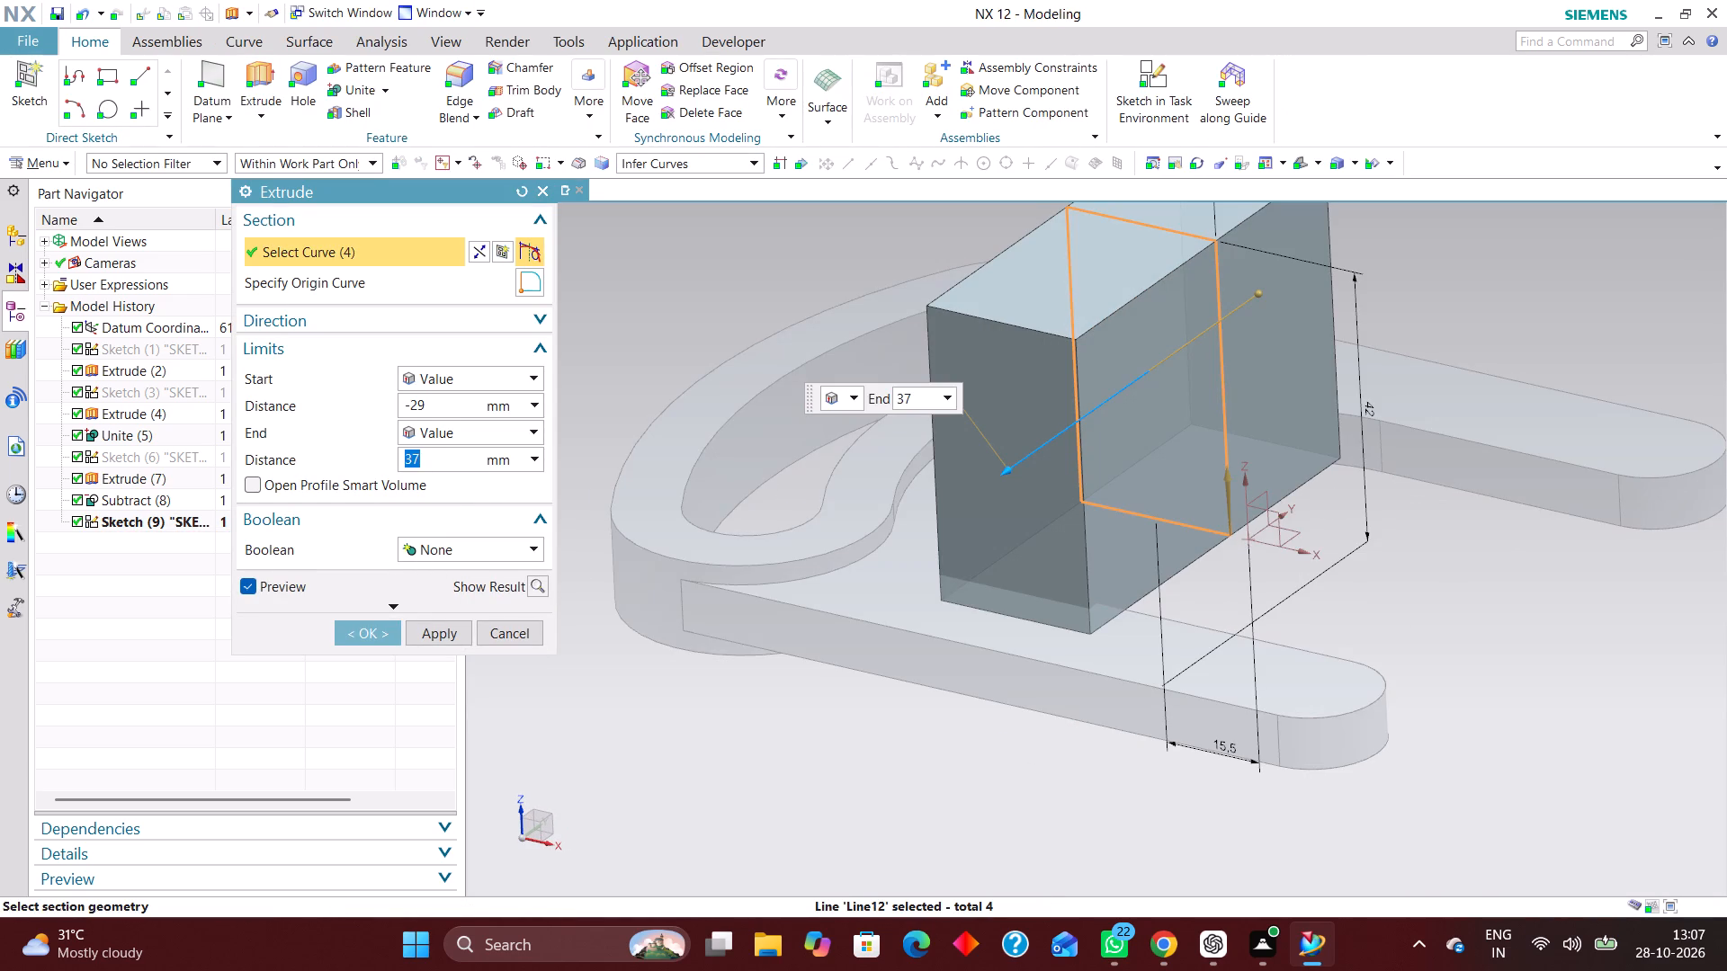
pyautogui.click(490, 375)
pyautogui.click(490, 376)
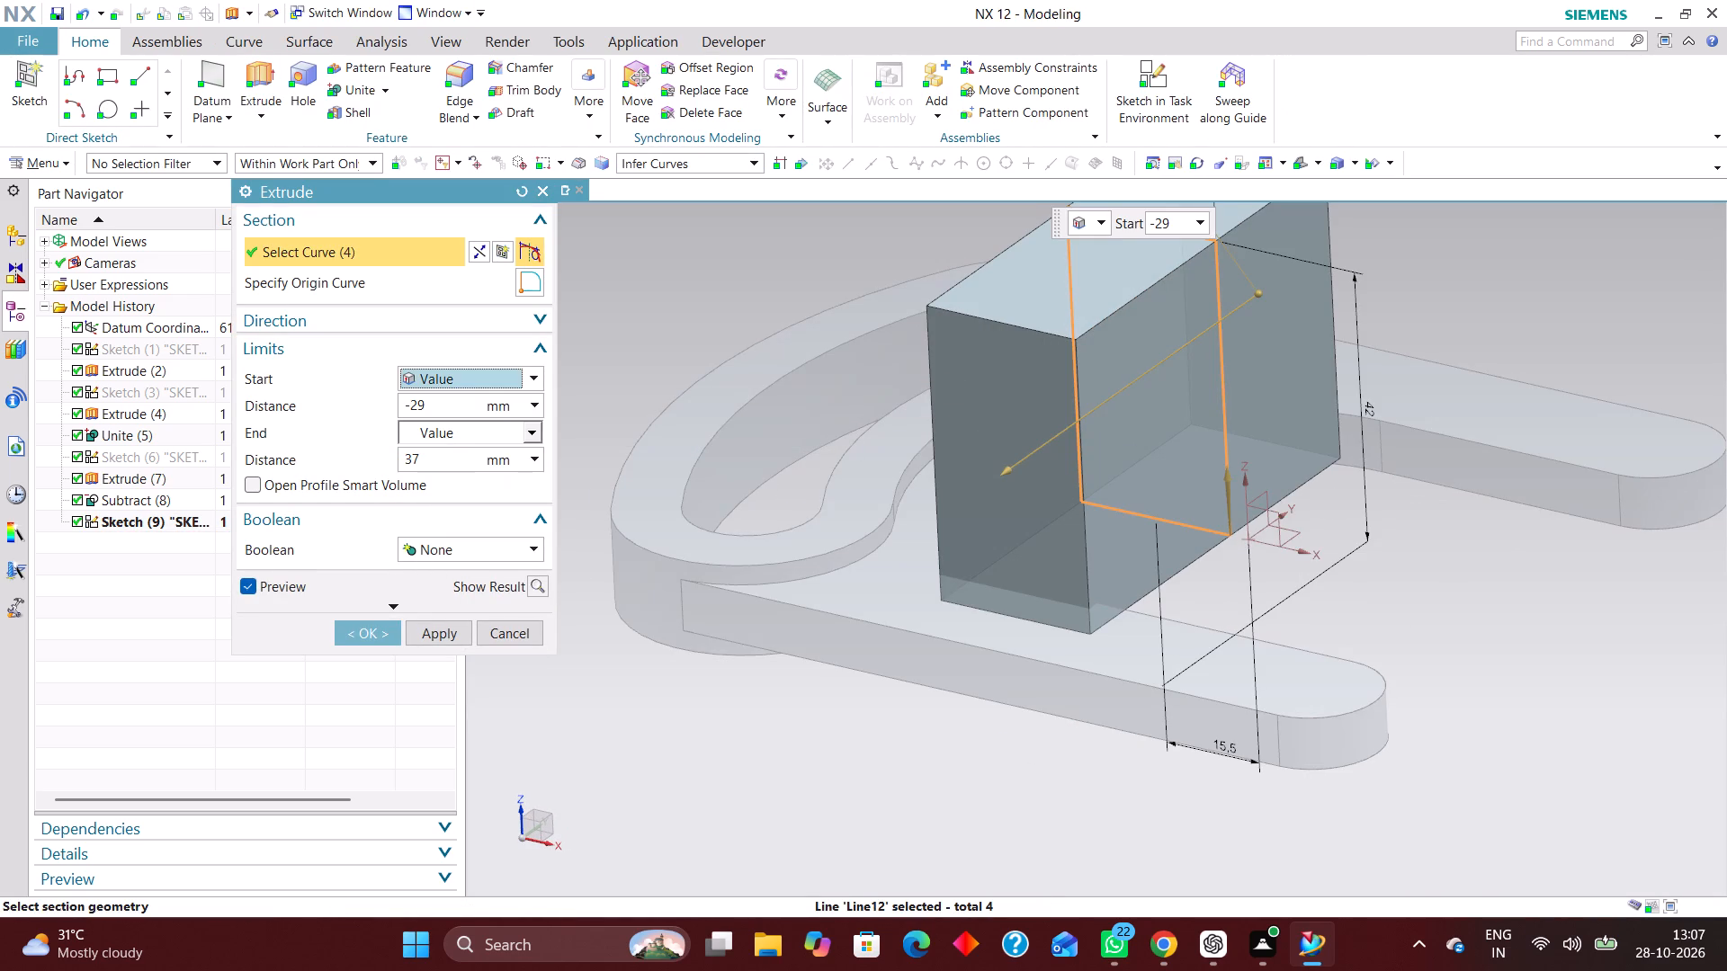
pyautogui.moveTo(442, 396); pyautogui.dragTo(379, 408)
pyautogui.press('0')
pyautogui.press('Return')
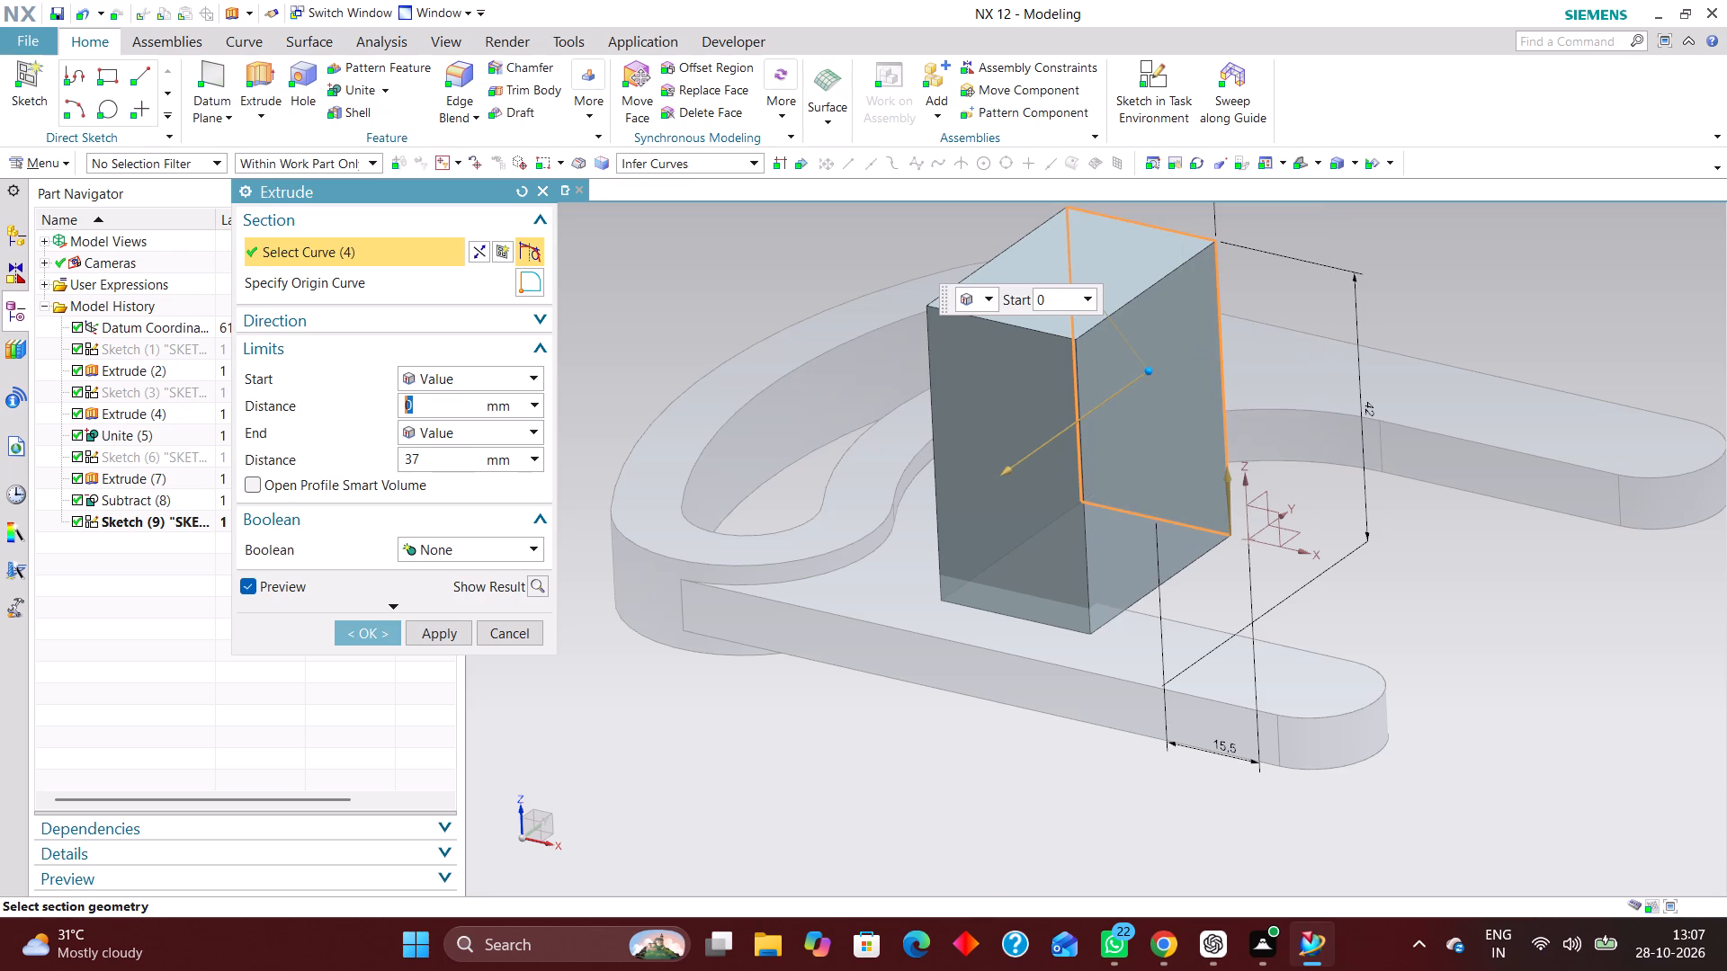
pyautogui.moveTo(973, 525); pyautogui.dragTo(863, 499, button='middle')
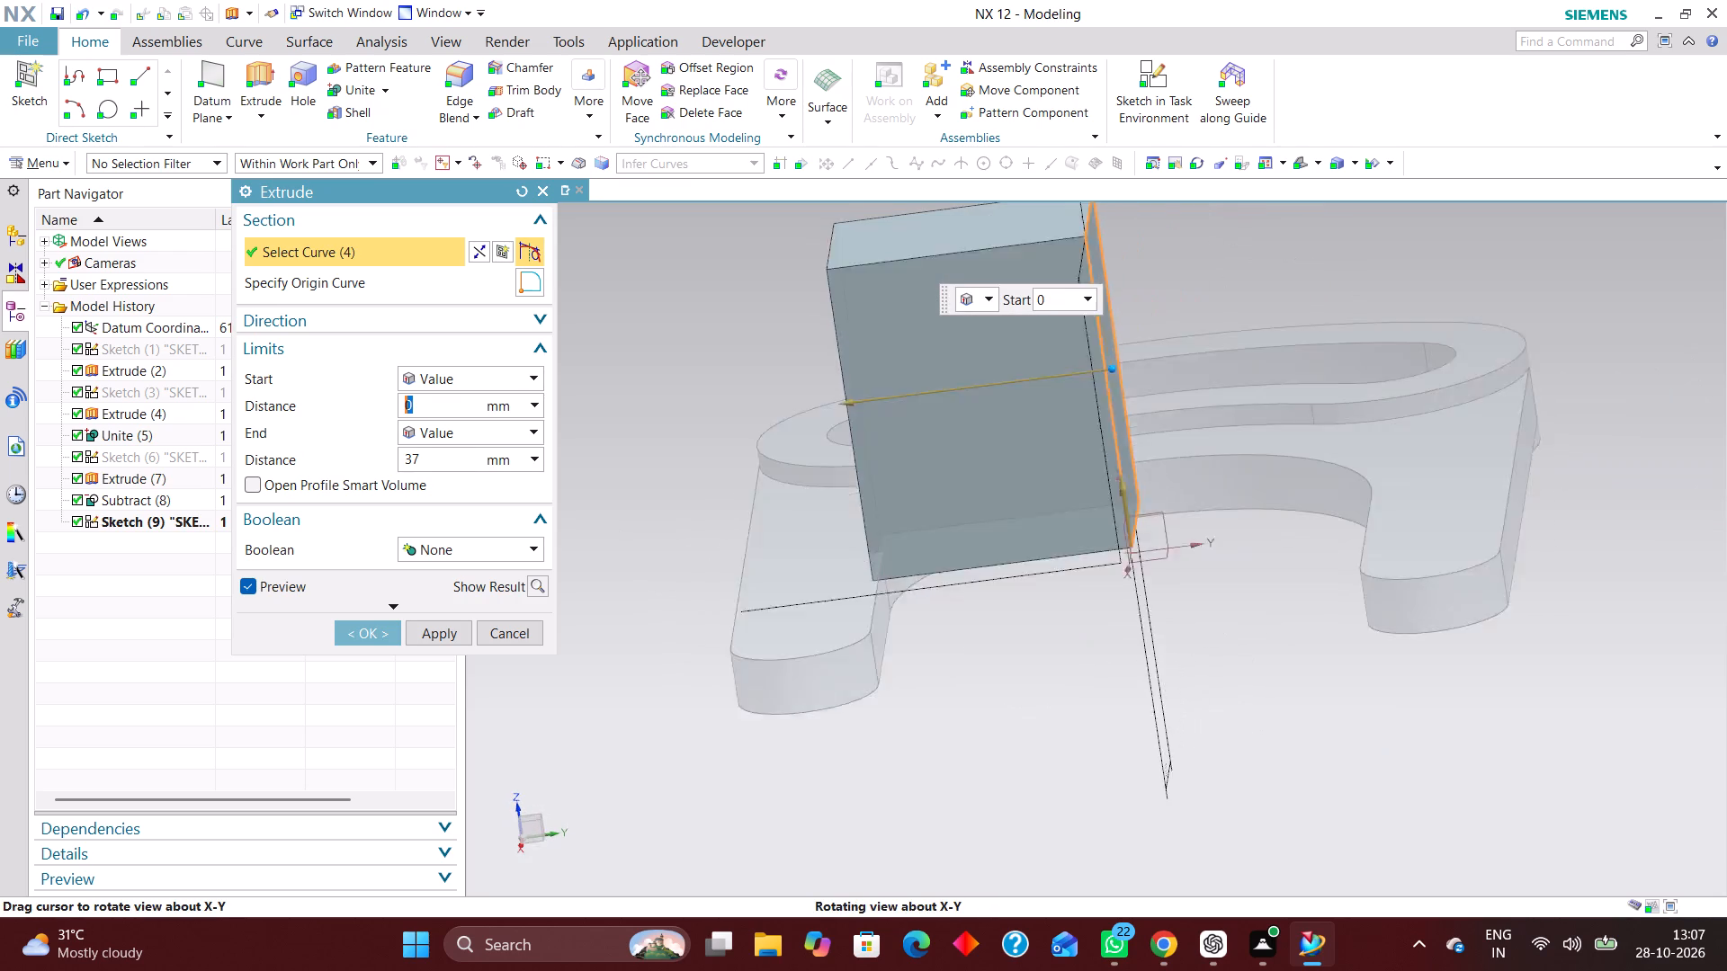
pyautogui.moveTo(863, 499); pyautogui.dragTo(872, 505, button='middle')
pyautogui.moveTo(1558, 297); pyautogui.dragTo(1347, 285, button='right')
pyautogui.scroll(1, 801, 391)
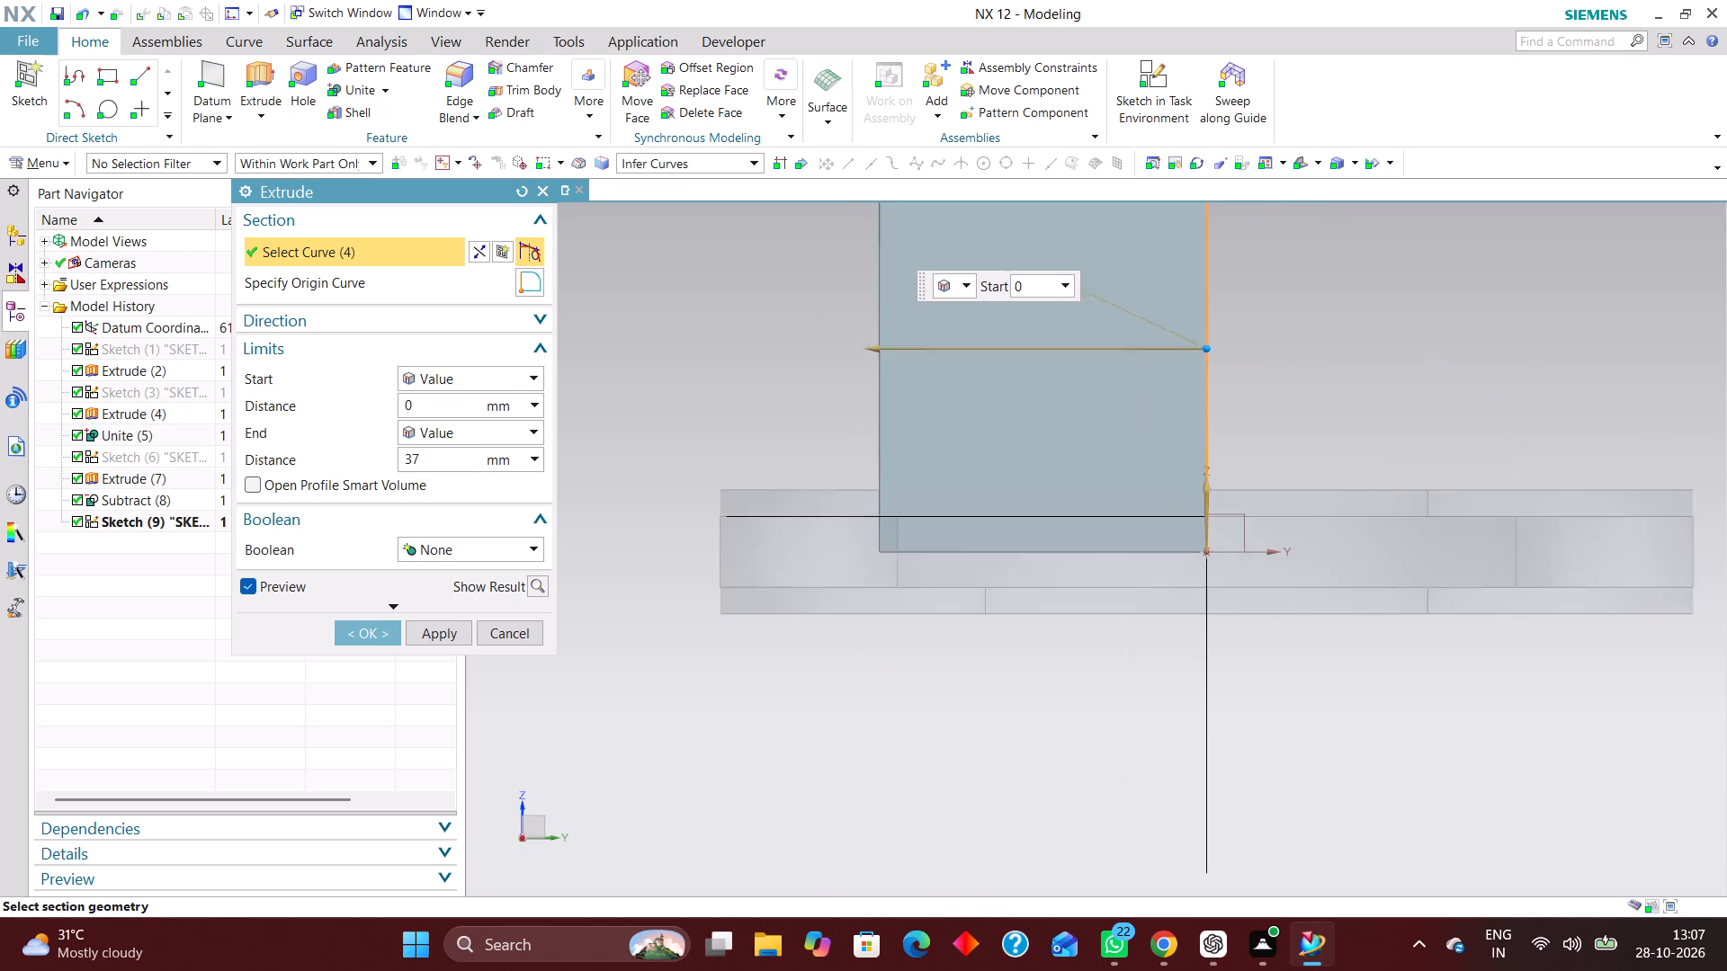
pyautogui.scroll(1, 816, 383)
pyautogui.scroll(-2, 1003, 413)
pyautogui.moveTo(926, 368); pyautogui.dragTo(843, 366)
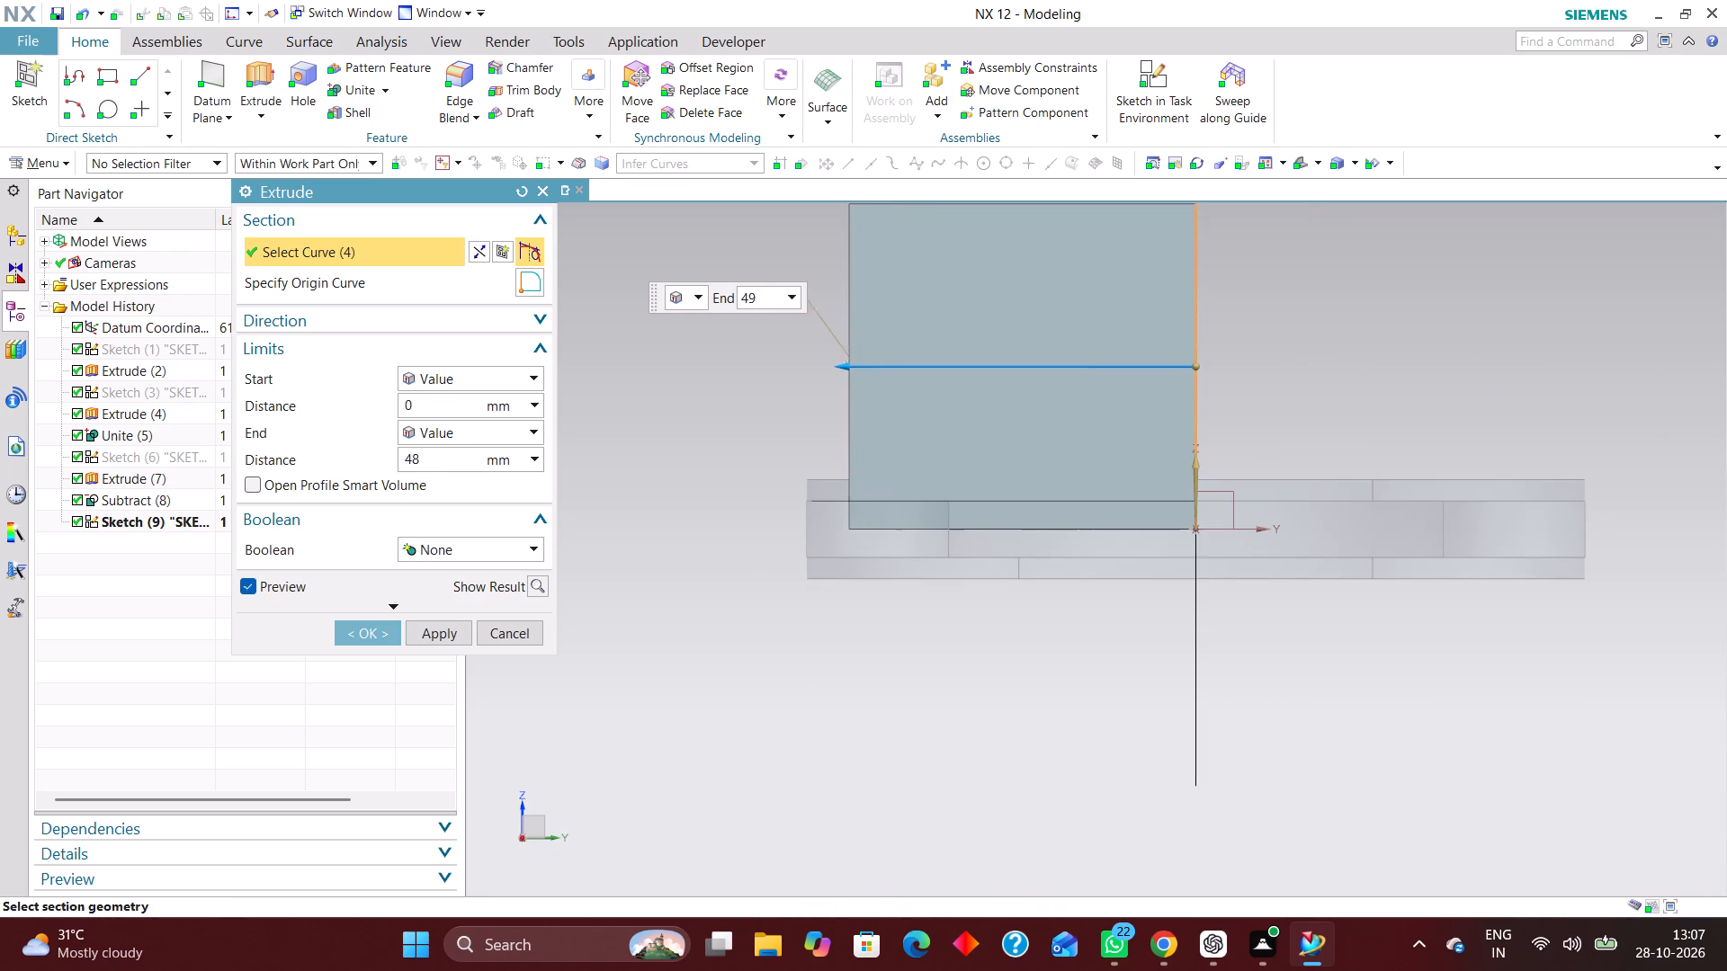
pyautogui.moveTo(843, 366); pyautogui.dragTo(801, 365)
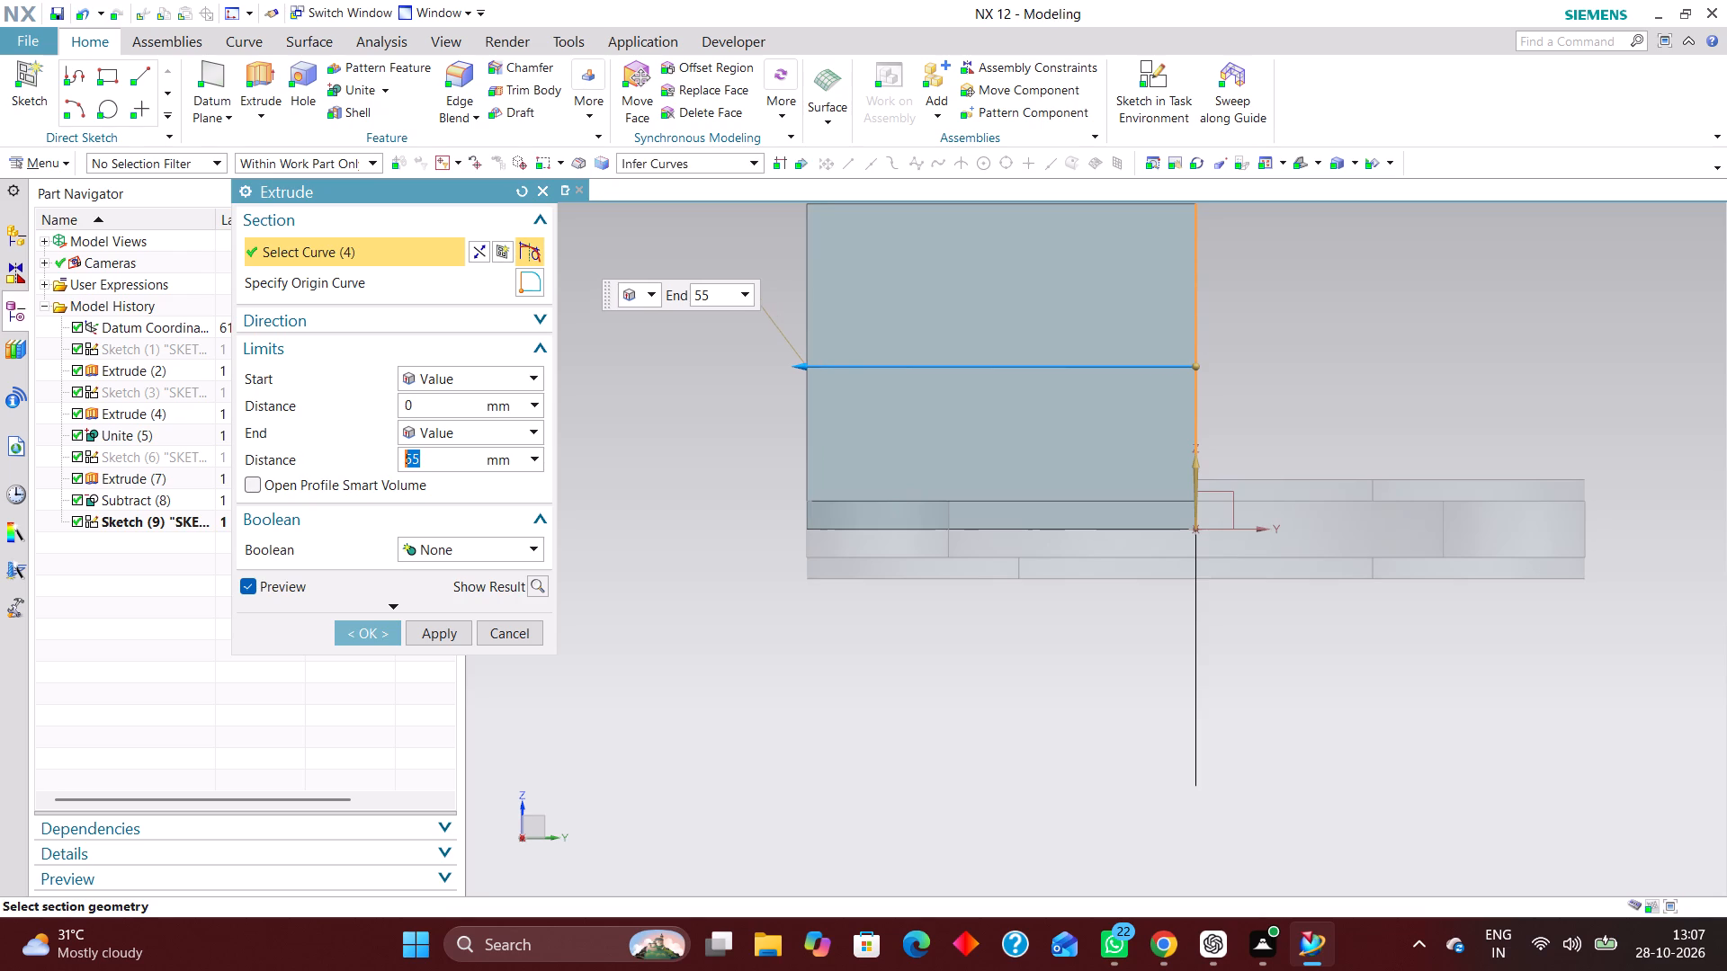
# Set the extrude's start distance to 40 mm and create the upright block as a separate body.
pyautogui.moveTo(1195, 366); pyautogui.dragTo(935, 370)
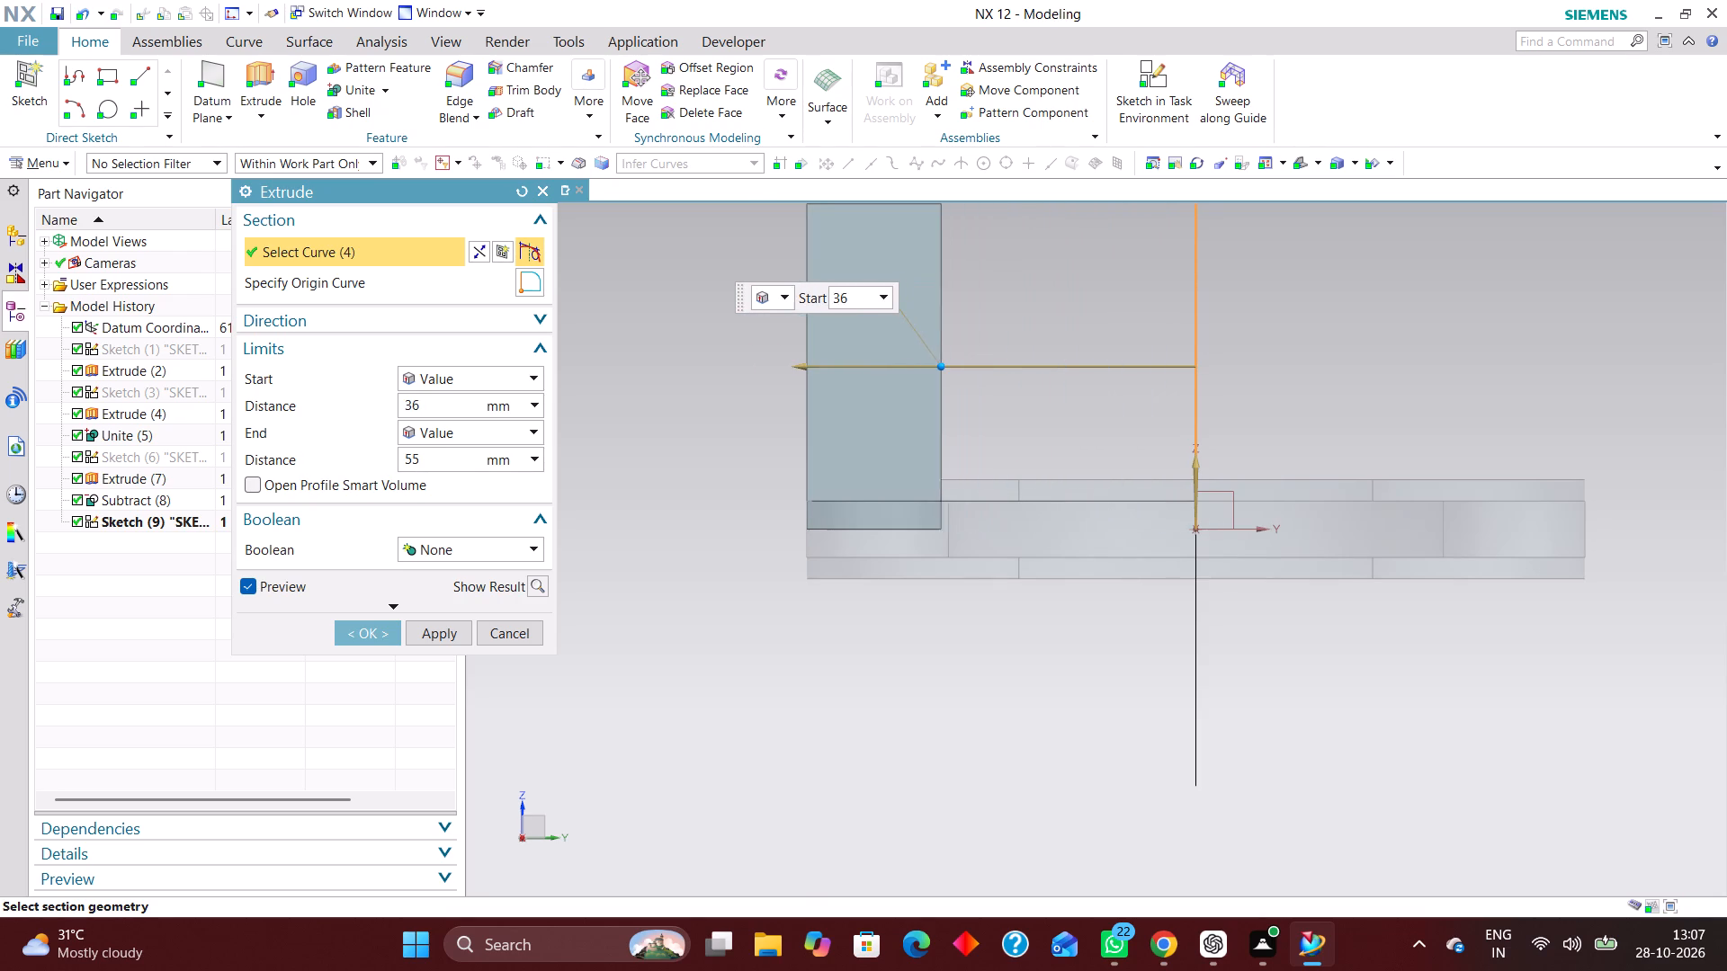
pyautogui.moveTo(935, 370); pyautogui.dragTo(918, 370)
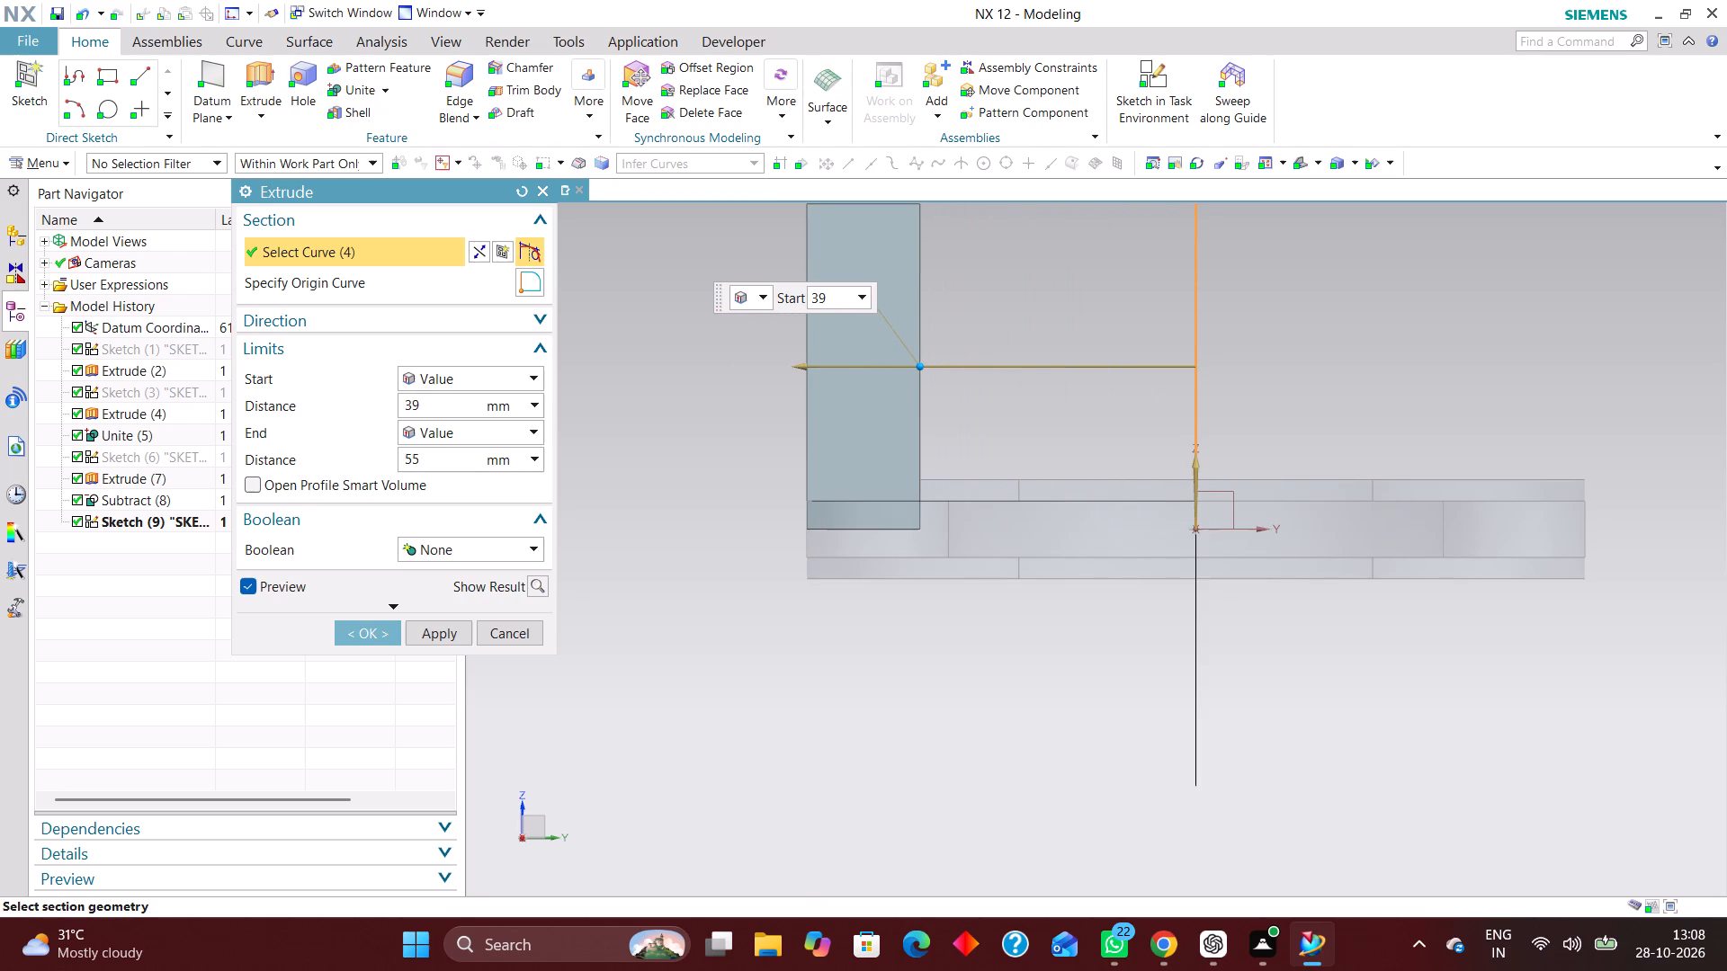
pyautogui.moveTo(918, 370); pyautogui.dragTo(912, 370)
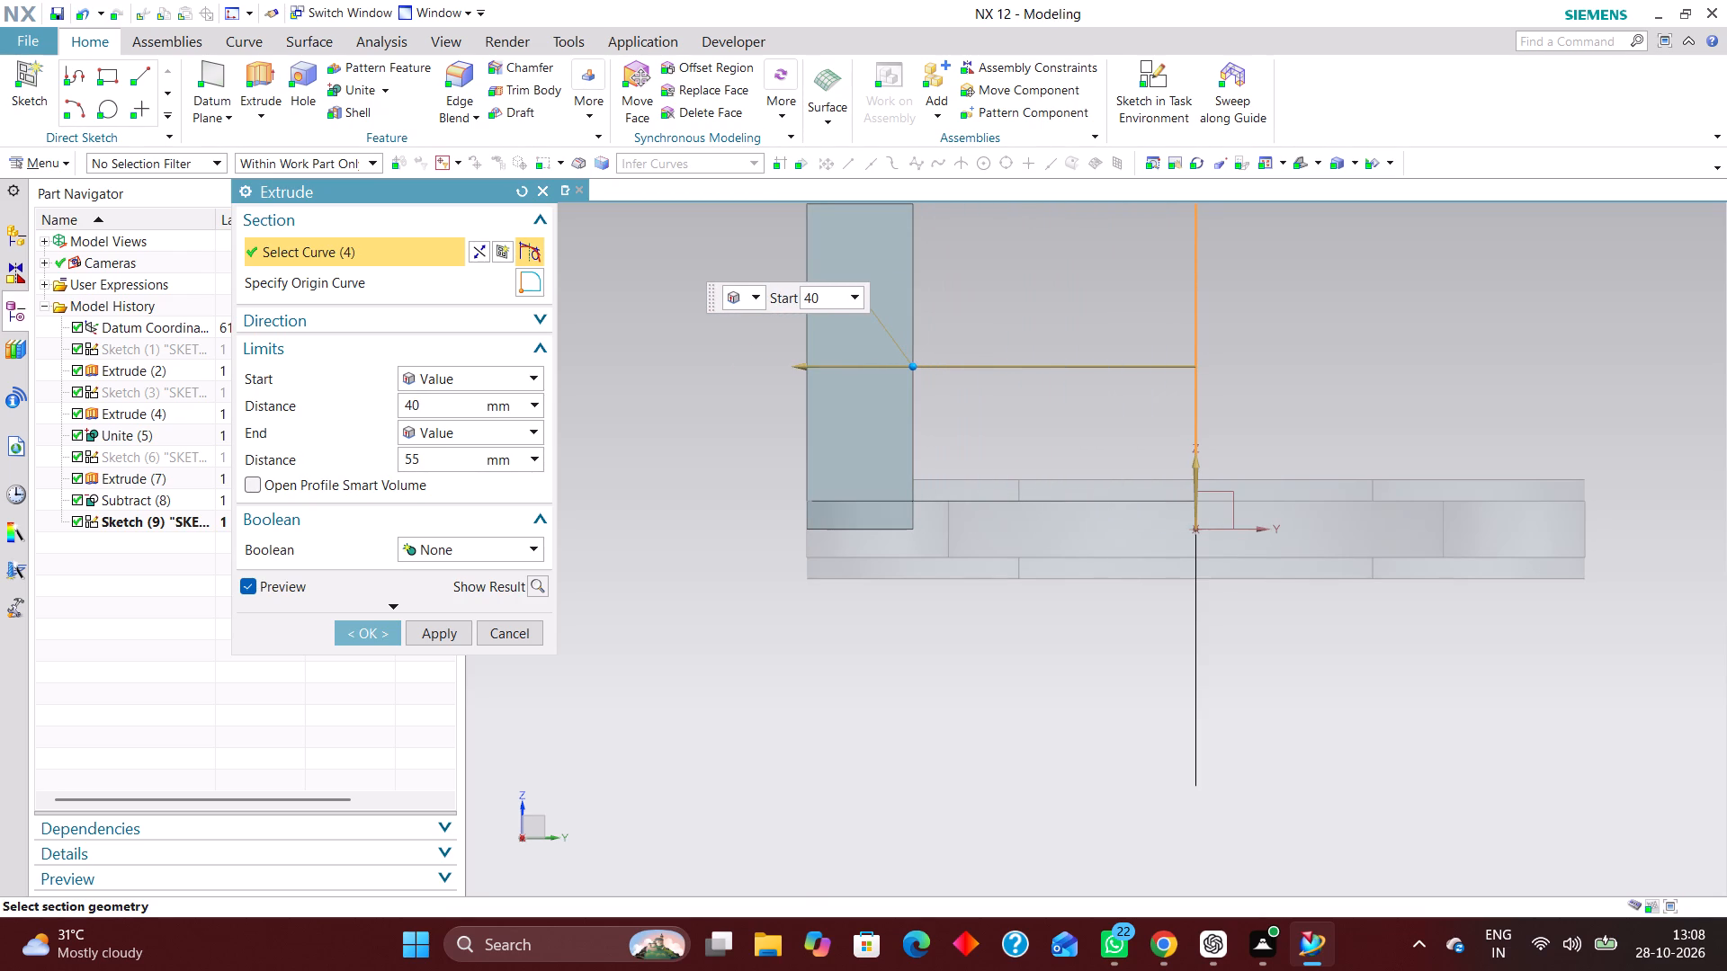
pyautogui.moveTo(912, 370); pyautogui.dragTo(913, 370)
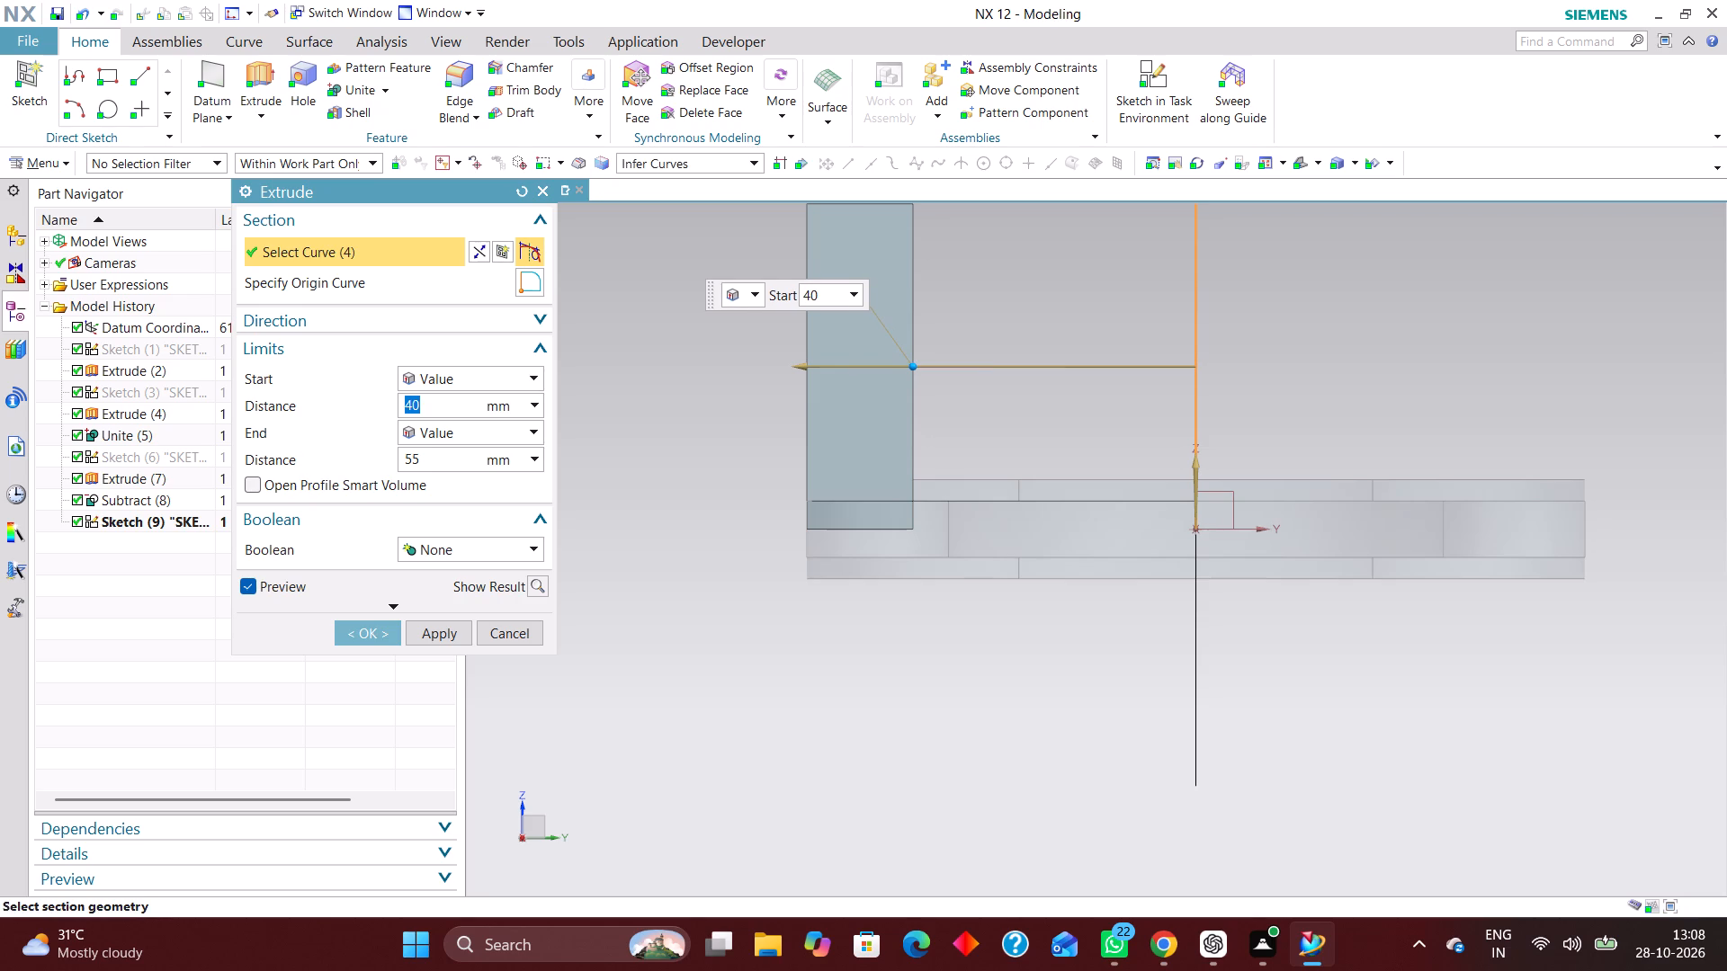
pyautogui.click(351, 632)
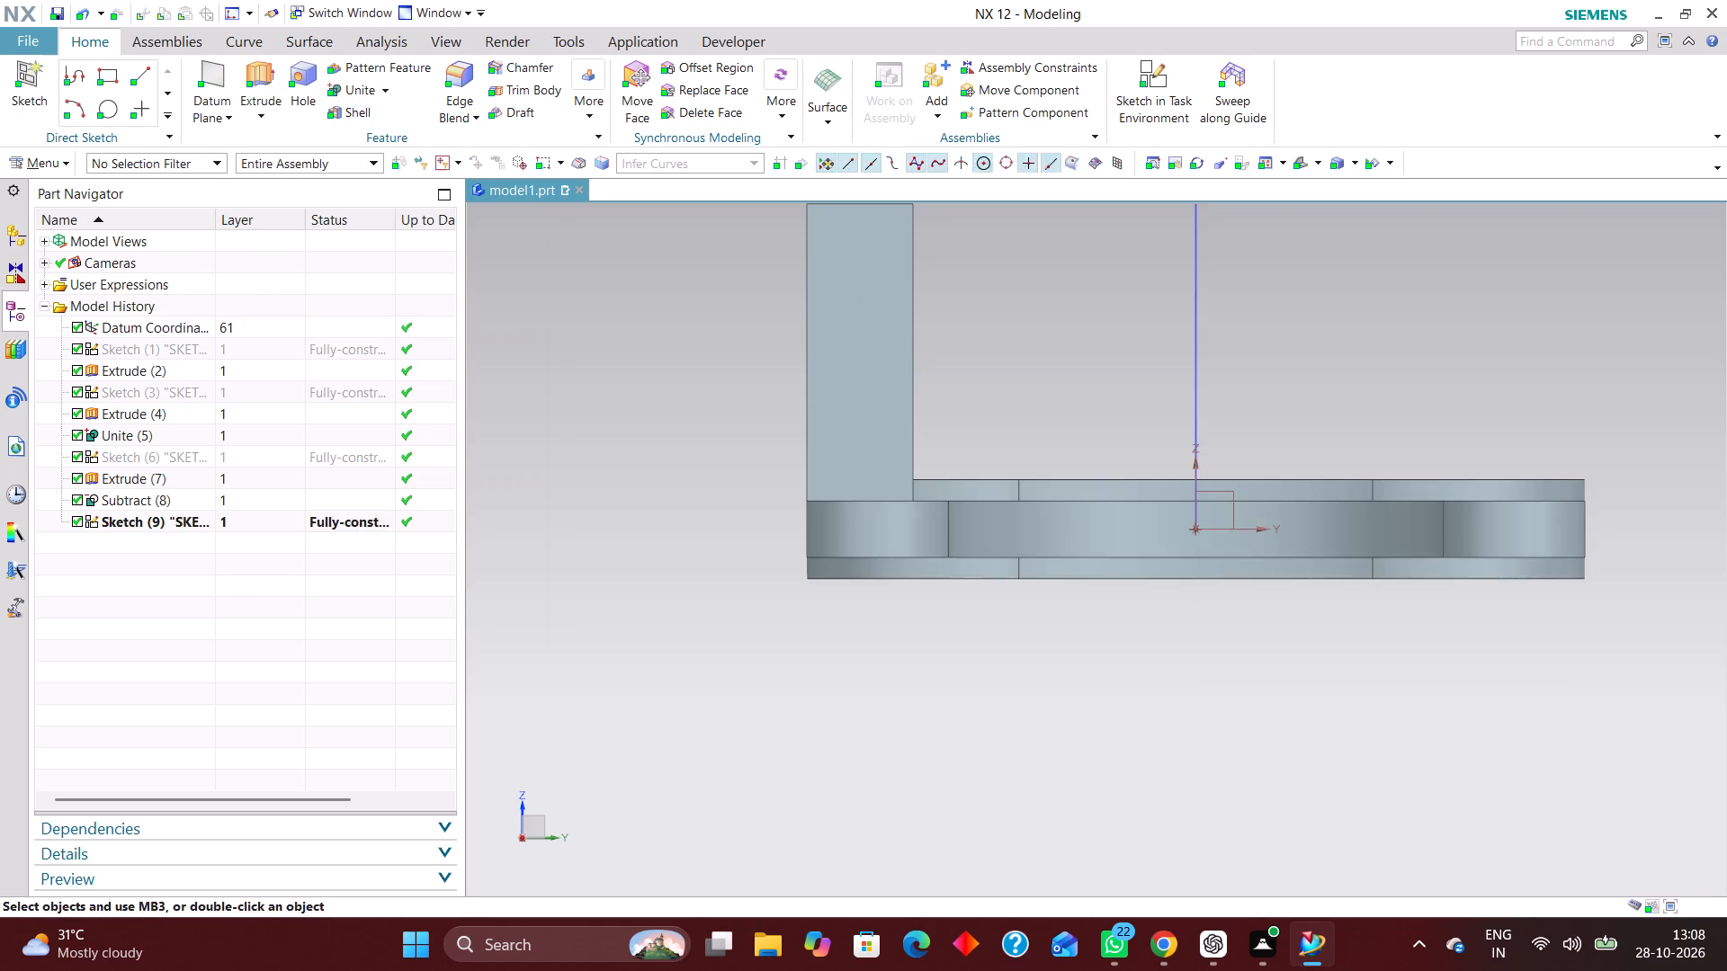
# Unite the upright block with the bracket body, using the bracket as the target.
pyautogui.moveTo(718, 576); pyautogui.dragTo(784, 593, button='middle')
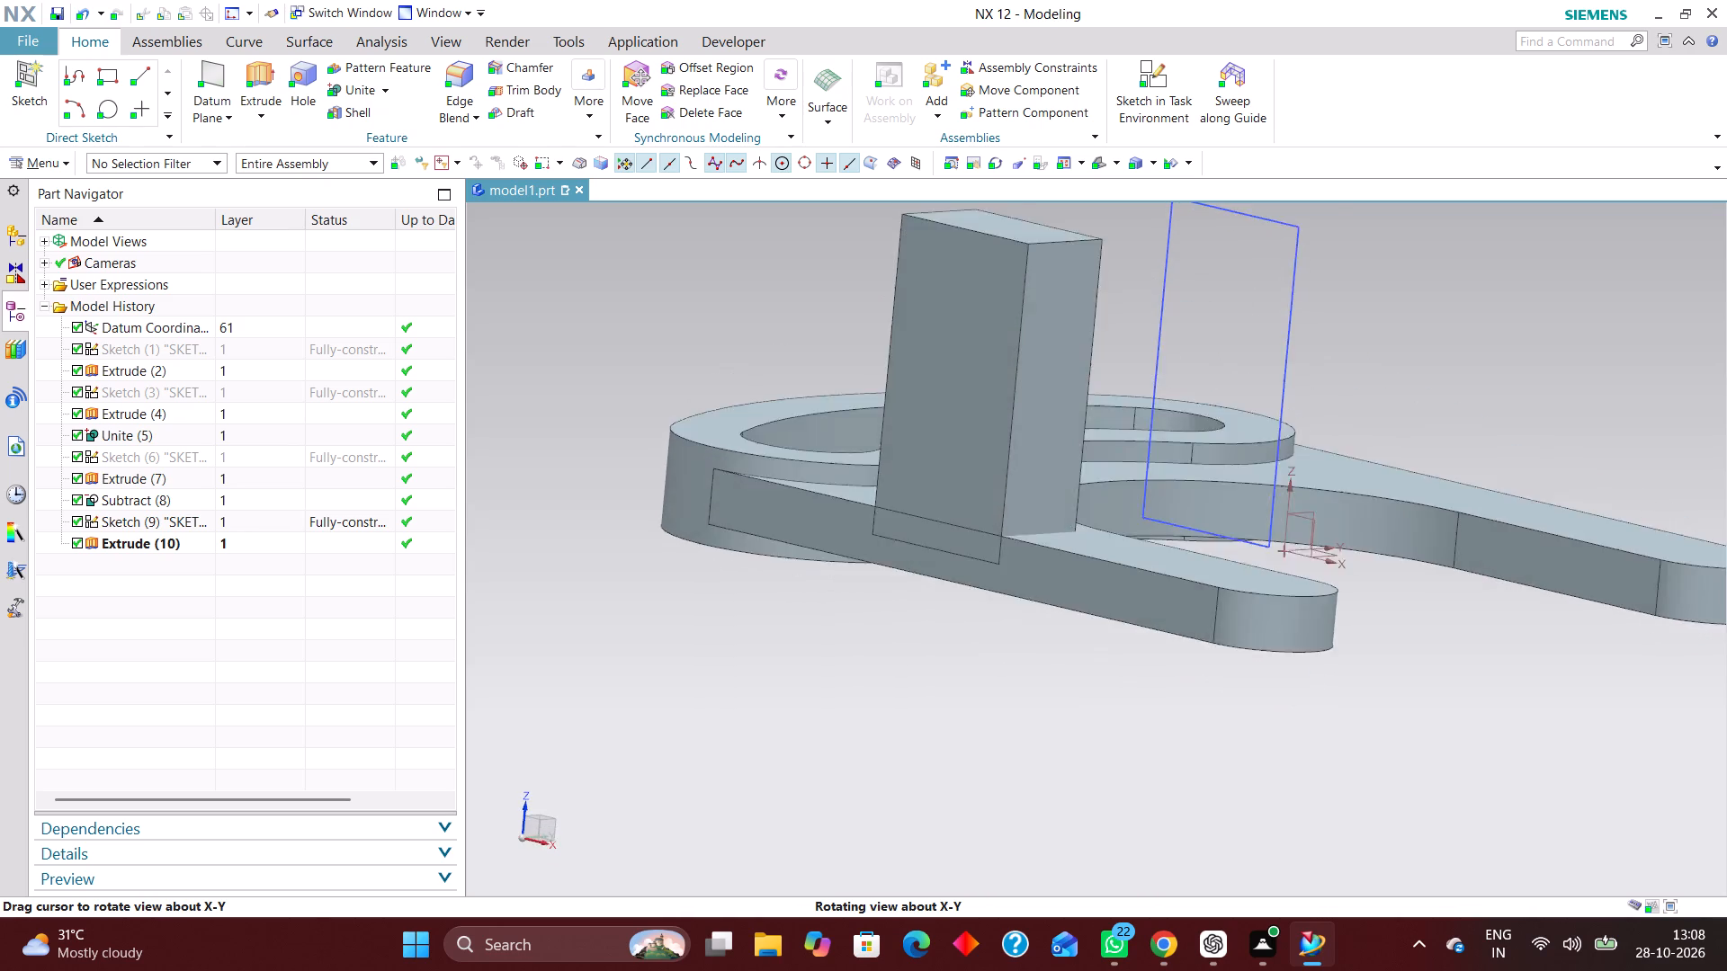
pyautogui.moveTo(784, 593); pyautogui.dragTo(786, 604, button='middle')
pyautogui.click(351, 85)
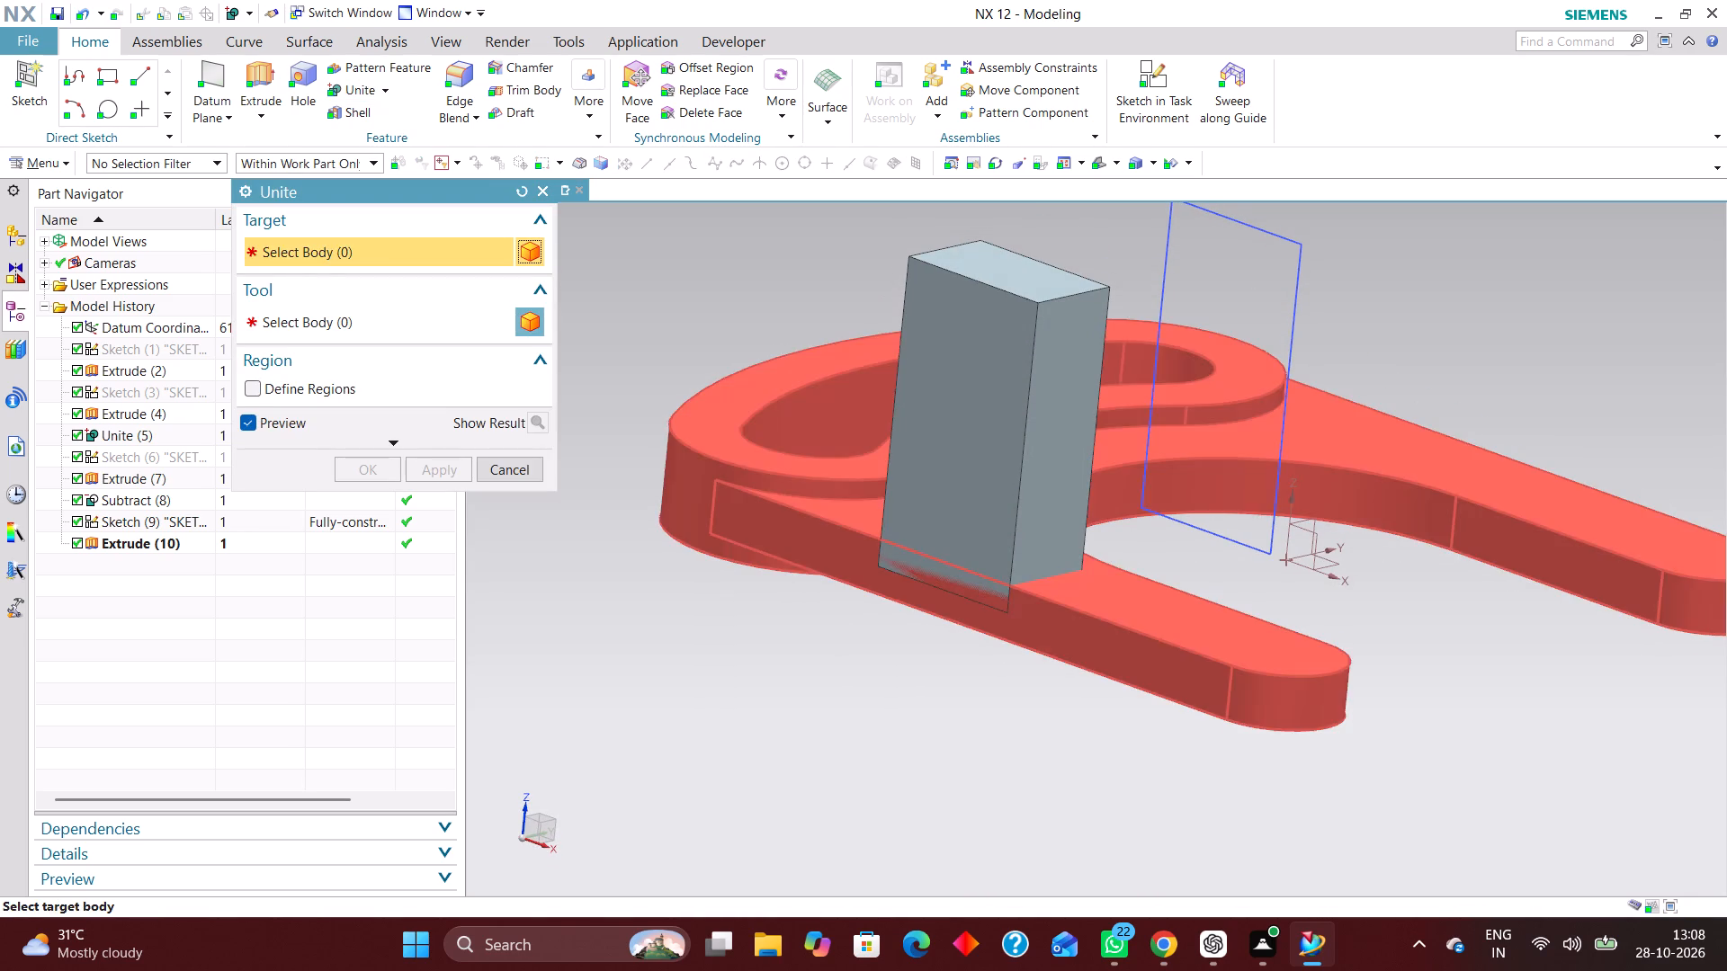
pyautogui.click(833, 549)
pyautogui.click(963, 480)
pyautogui.click(375, 470)
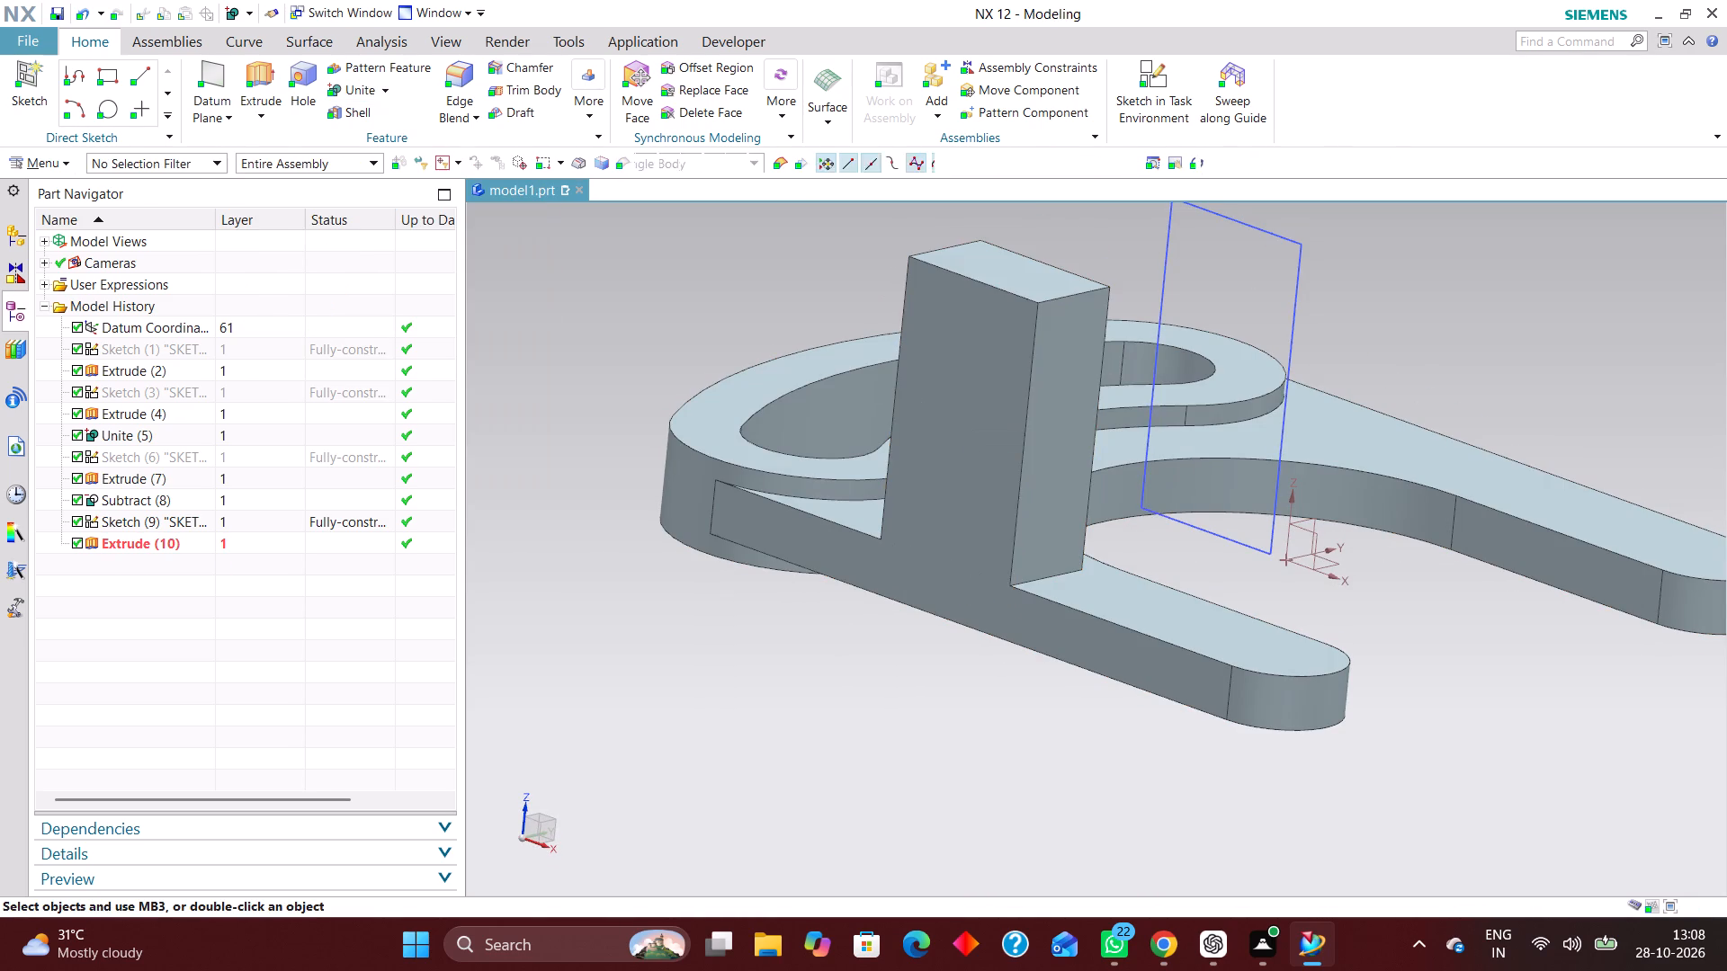
# Hide the rectangle sketch used for the upright block.
pyautogui.moveTo(1105, 518); pyautogui.dragTo(1062, 510, button='middle')
pyautogui.moveTo(1204, 525); pyautogui.dragTo(1204, 527, button='right')
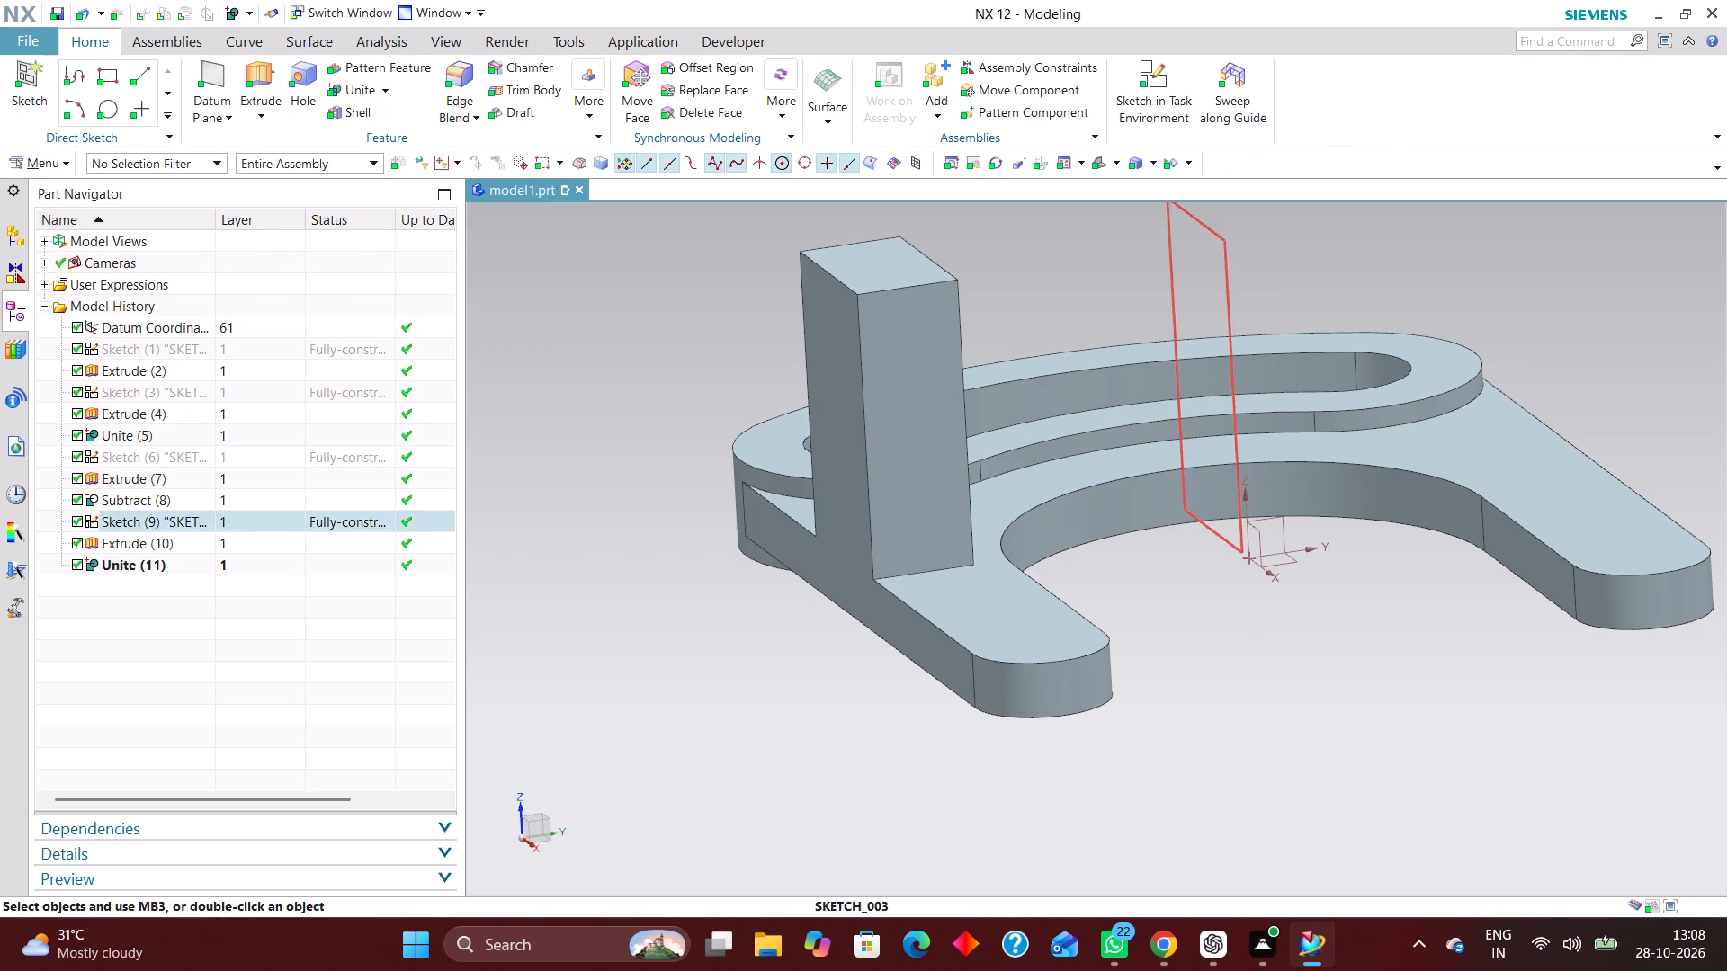
pyautogui.moveTo(1204, 527); pyautogui.dragTo(1212, 592, button='right')
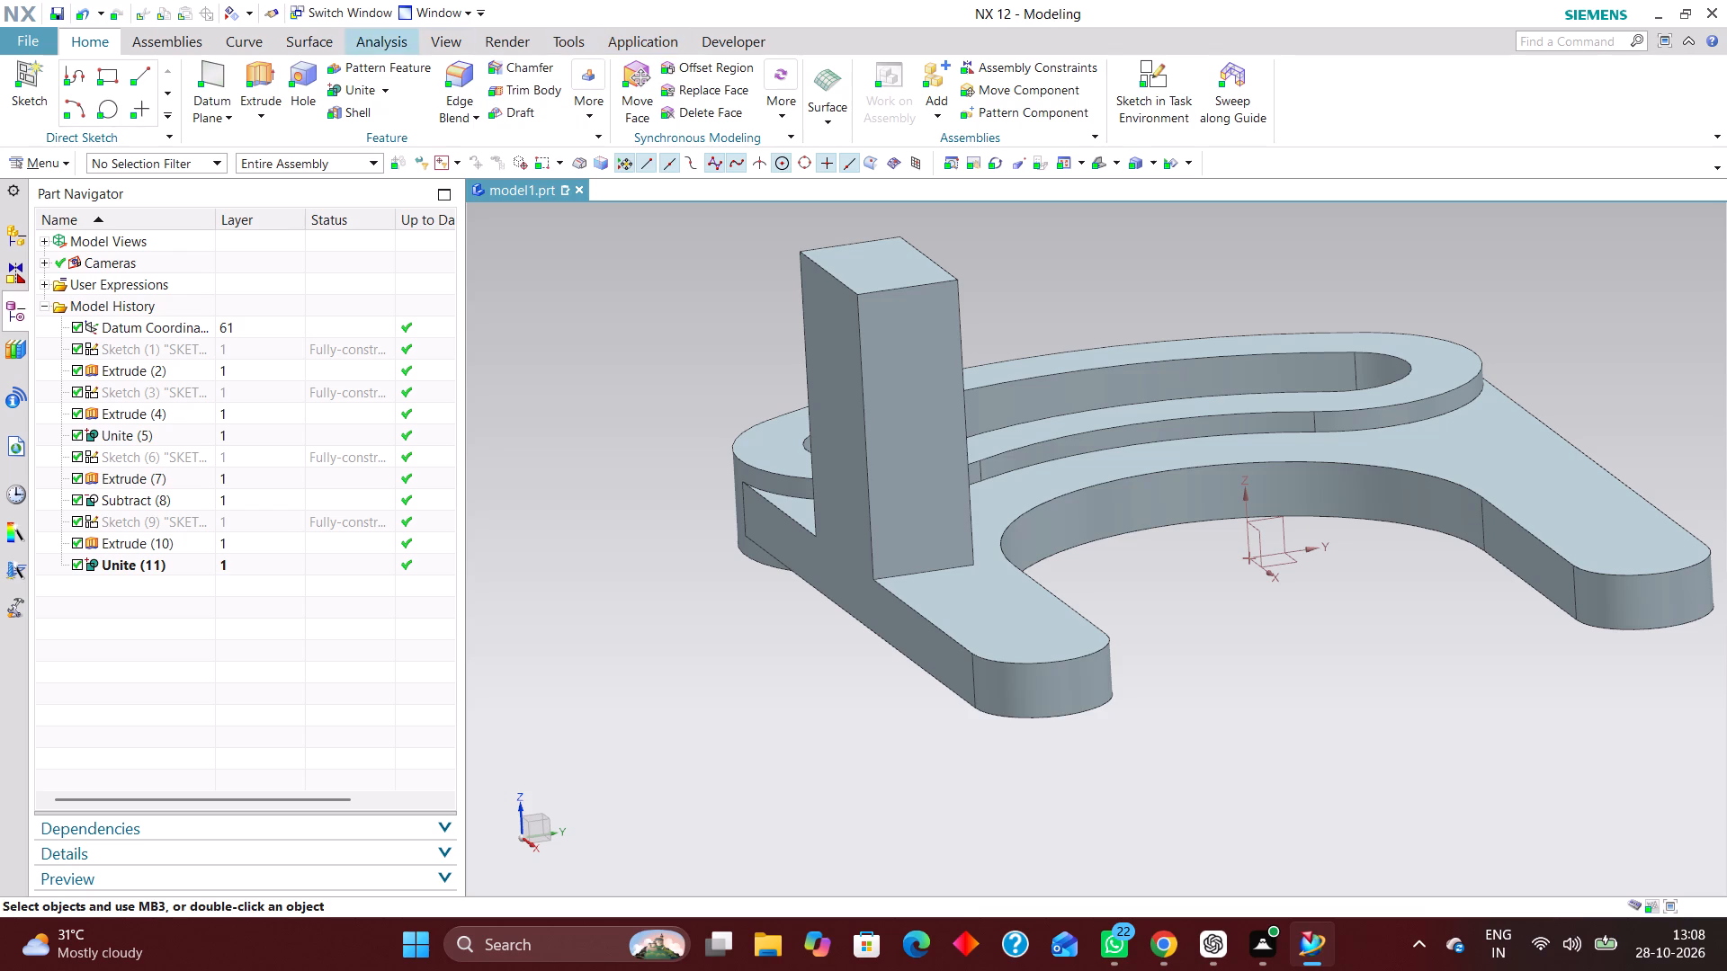
# Measure the upright block's thickness between its outer and inner faces with Simple Distance.
pyautogui.click(389, 40)
pyautogui.click(24, 83)
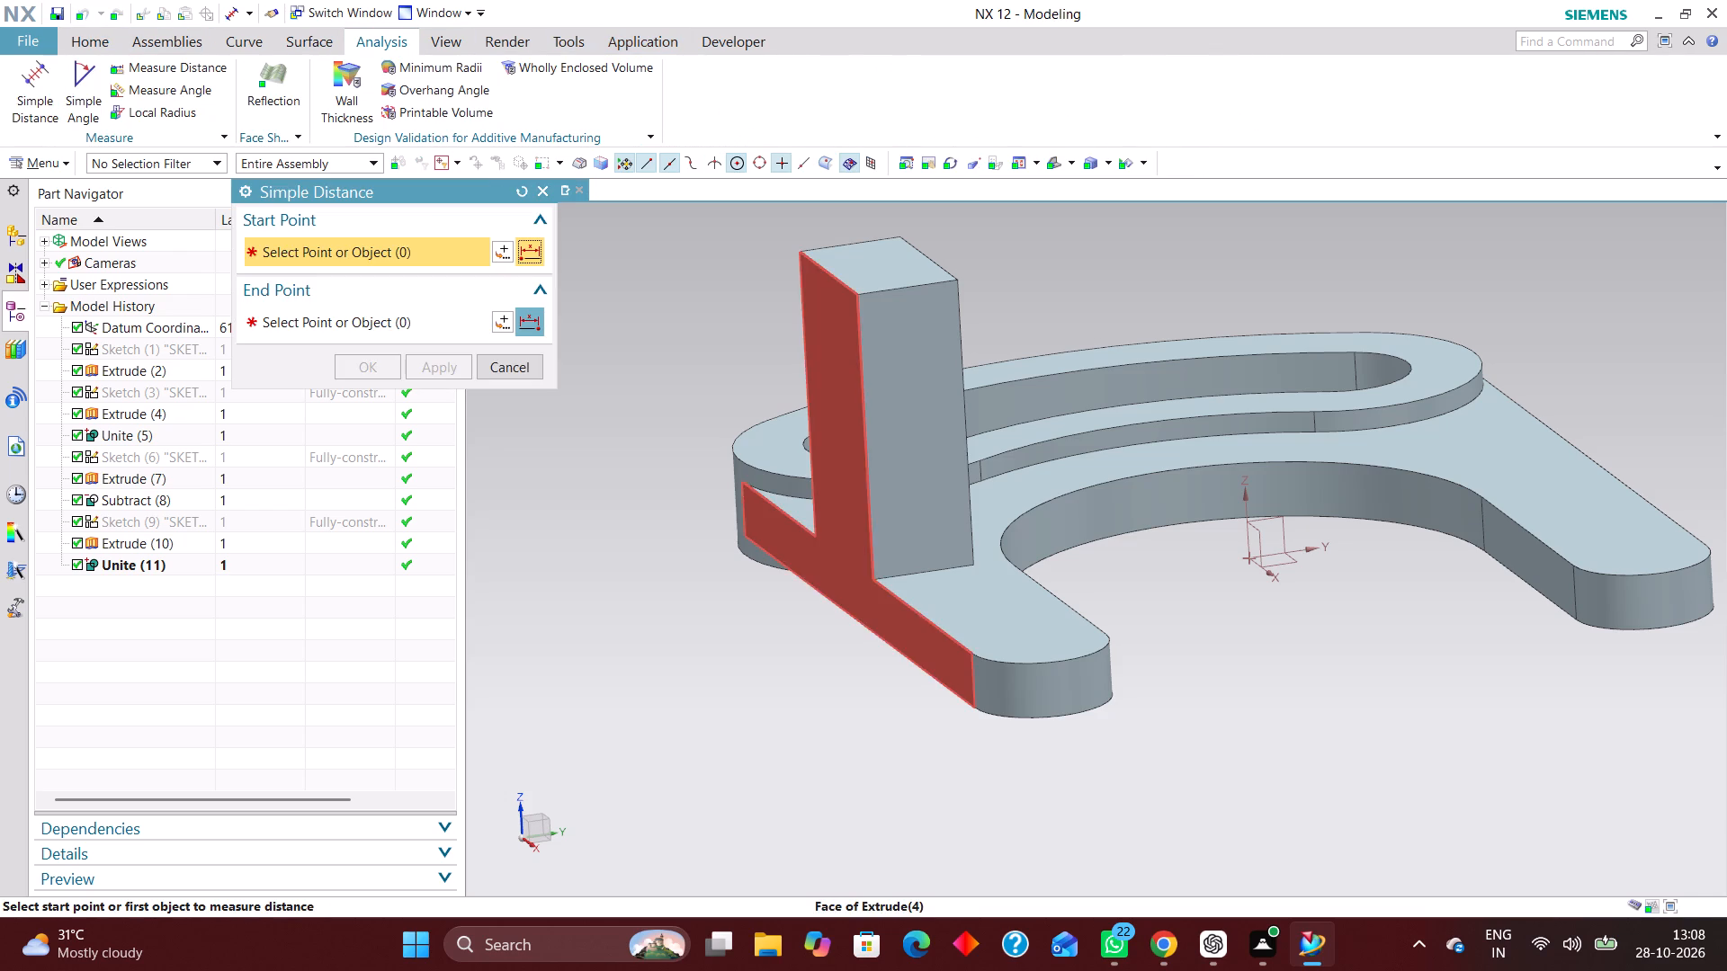
pyautogui.click(831, 400)
pyautogui.scroll(1, 970, 389)
pyautogui.moveTo(965, 389); pyautogui.dragTo(858, 400, button='middle')
pyautogui.click(944, 373)
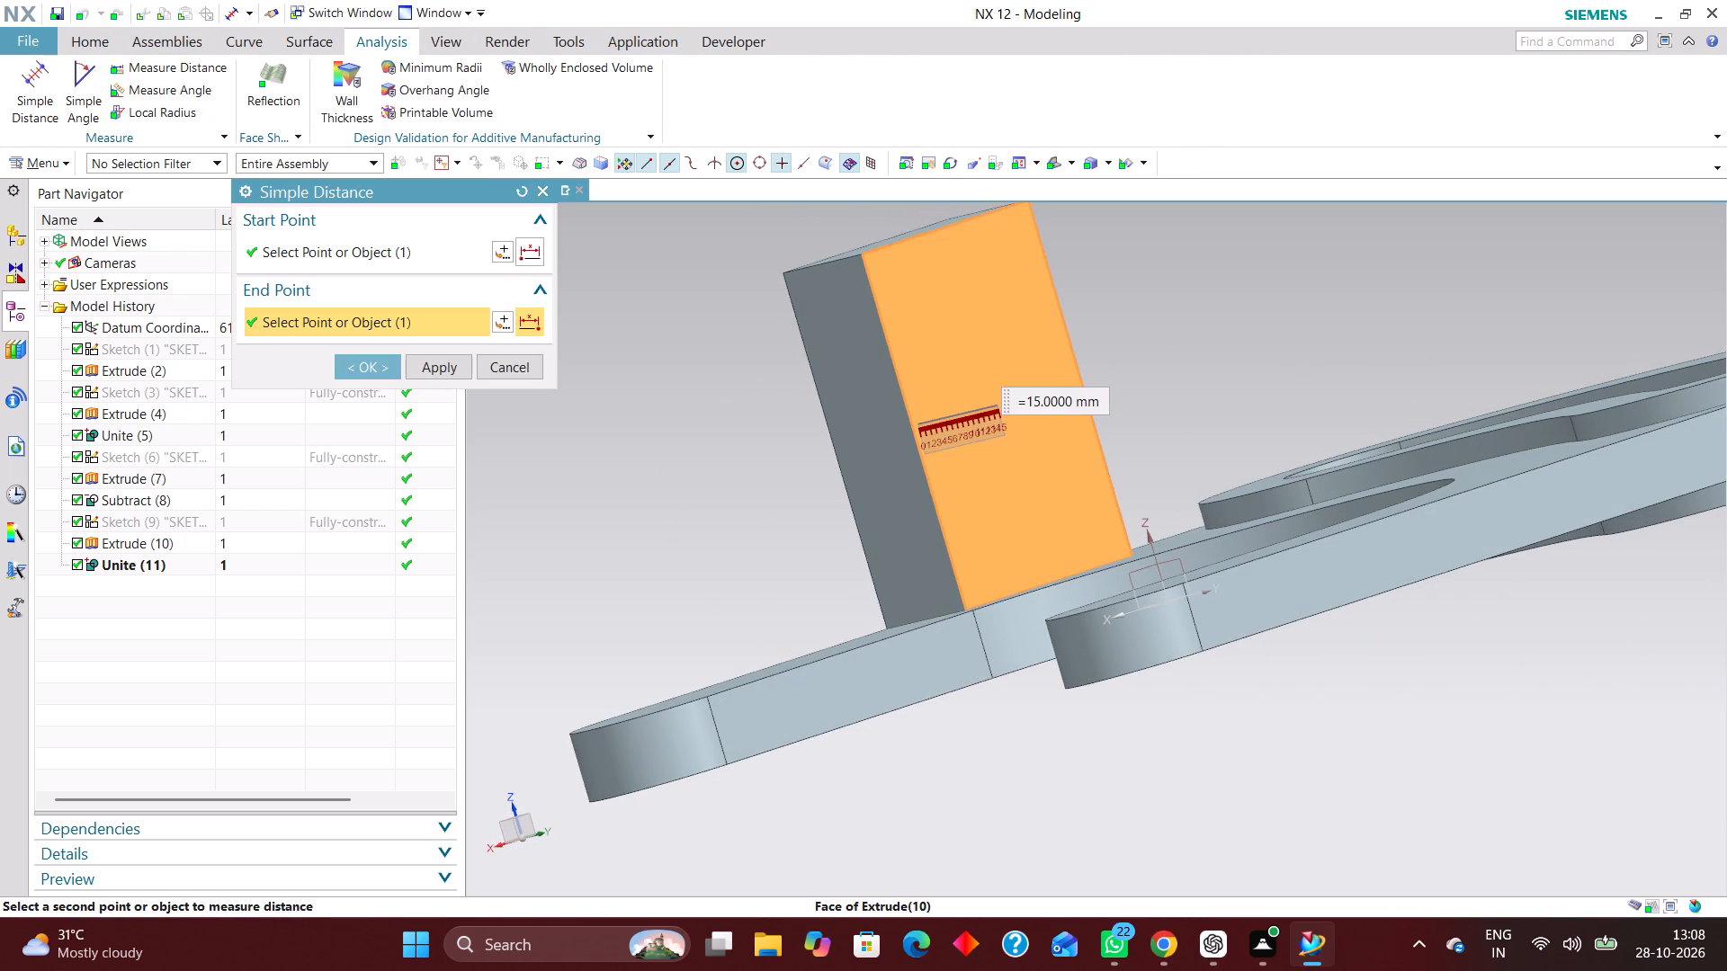
pyautogui.click(513, 360)
pyautogui.moveTo(747, 458); pyautogui.dragTo(850, 461, button='middle')
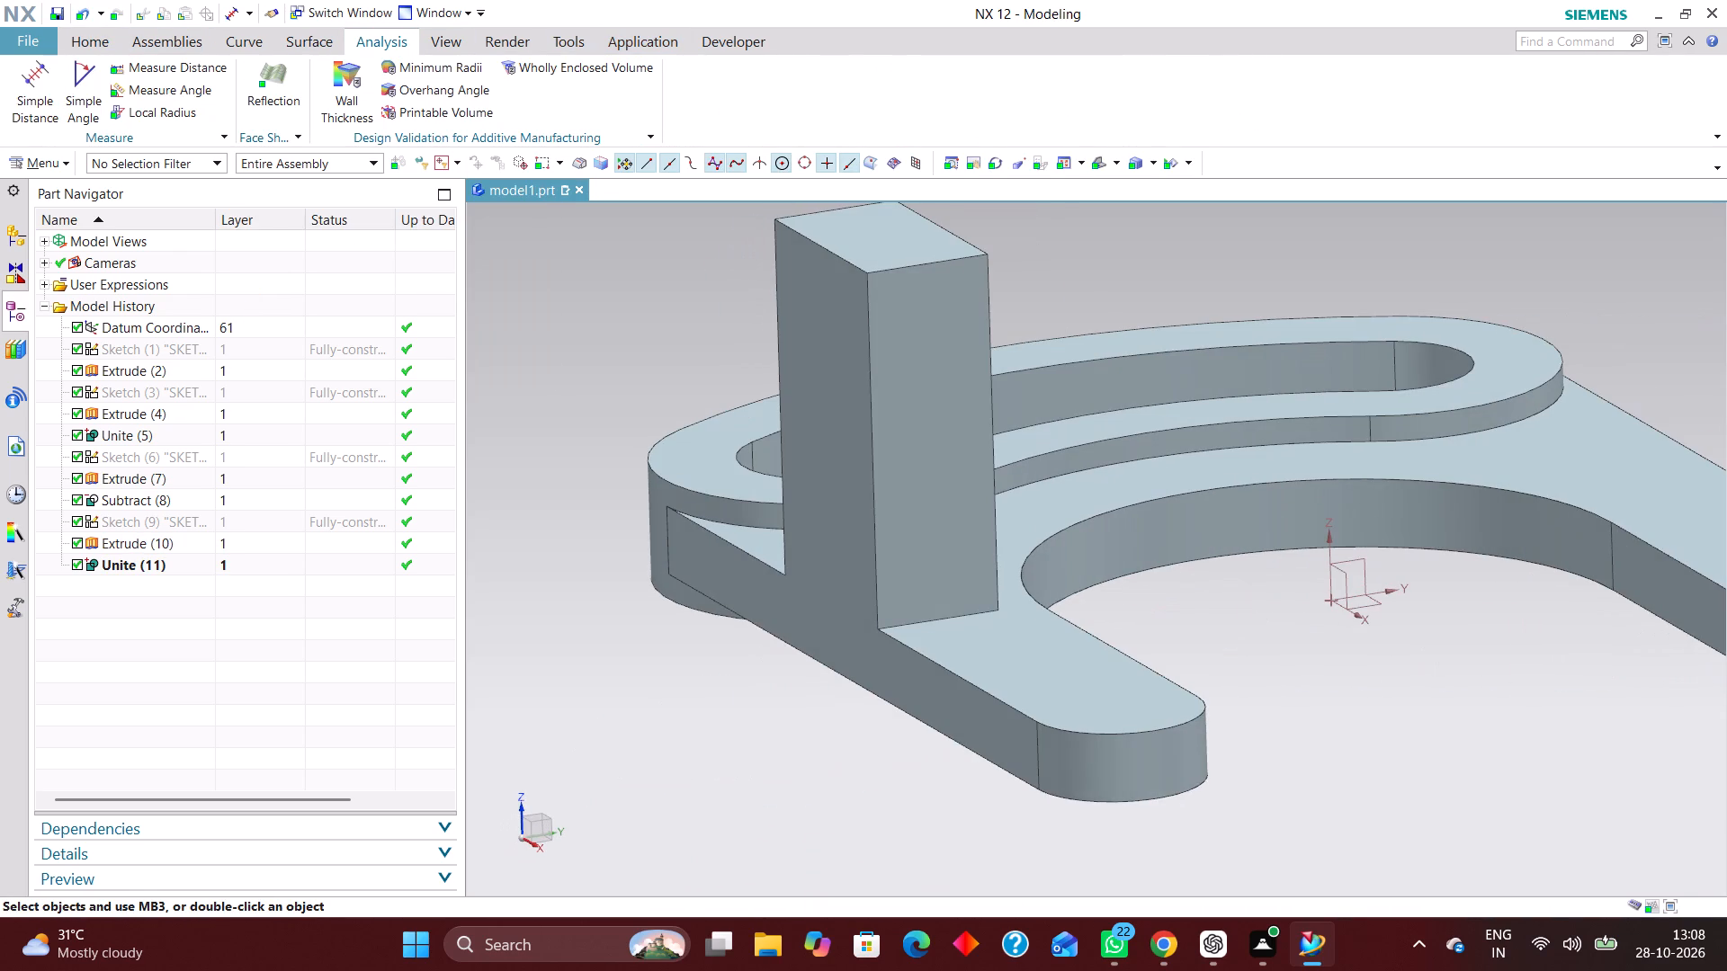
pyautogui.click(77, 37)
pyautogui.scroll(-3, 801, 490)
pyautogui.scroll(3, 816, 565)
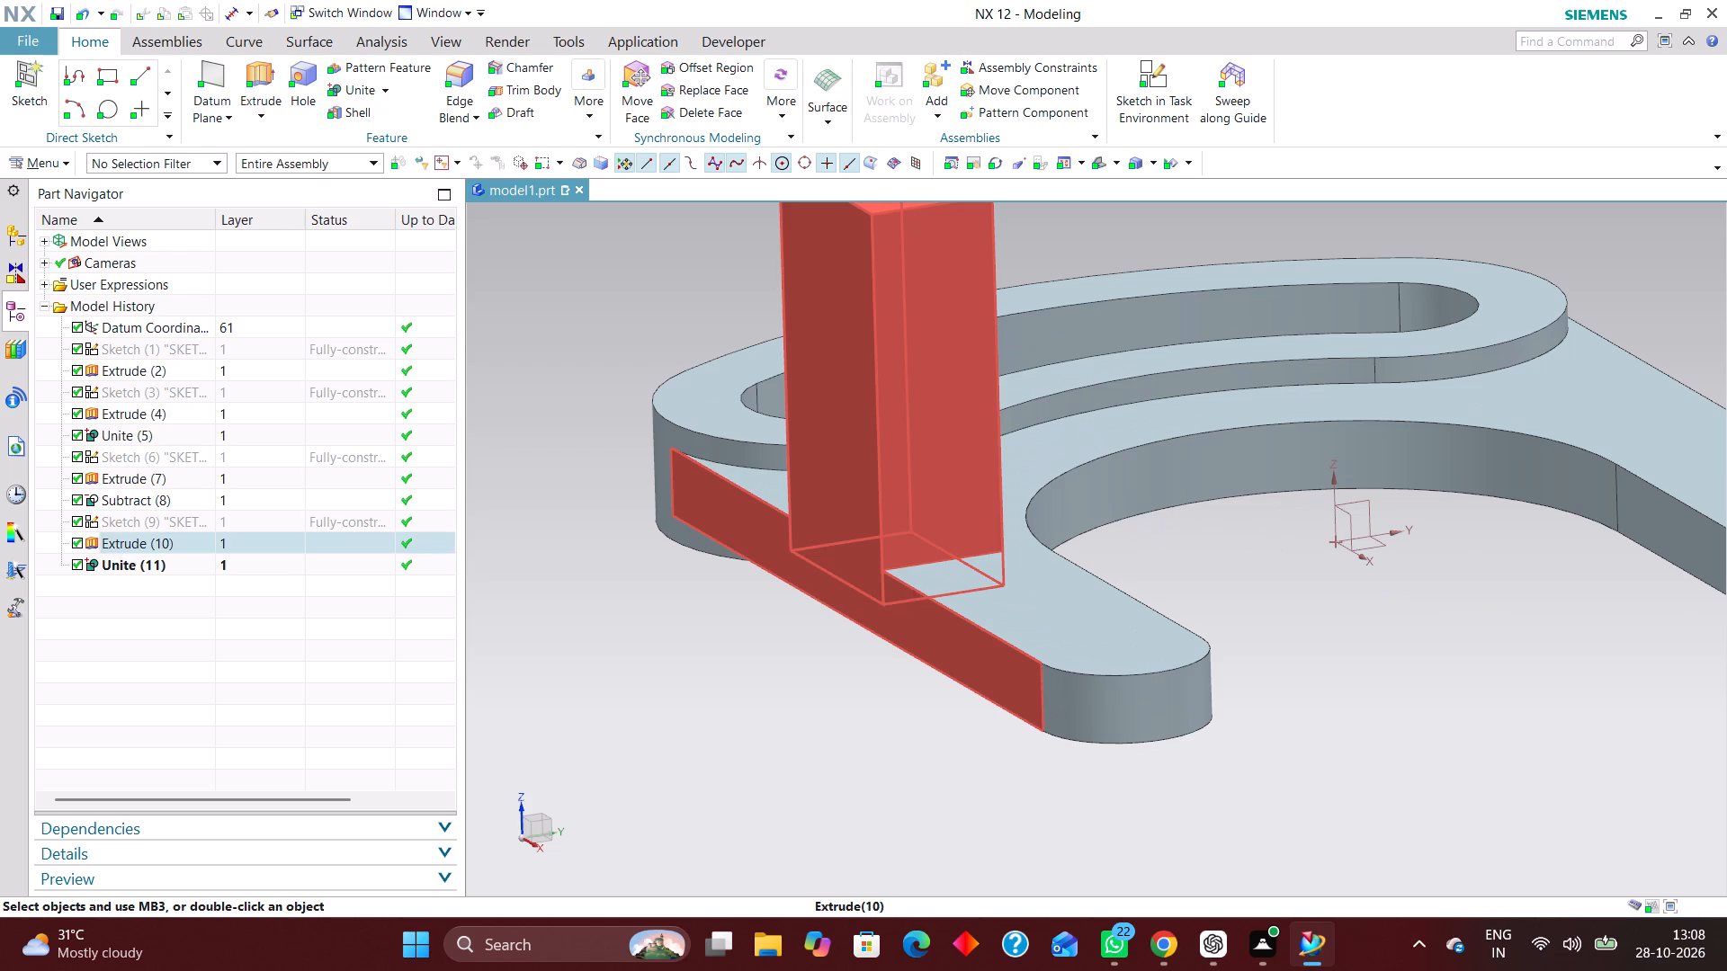
# Start a task-environment sketch on the XZ datum plane and draw a circle above the upright block.
pyautogui.scroll(-3, 835, 597)
pyautogui.click(1155, 76)
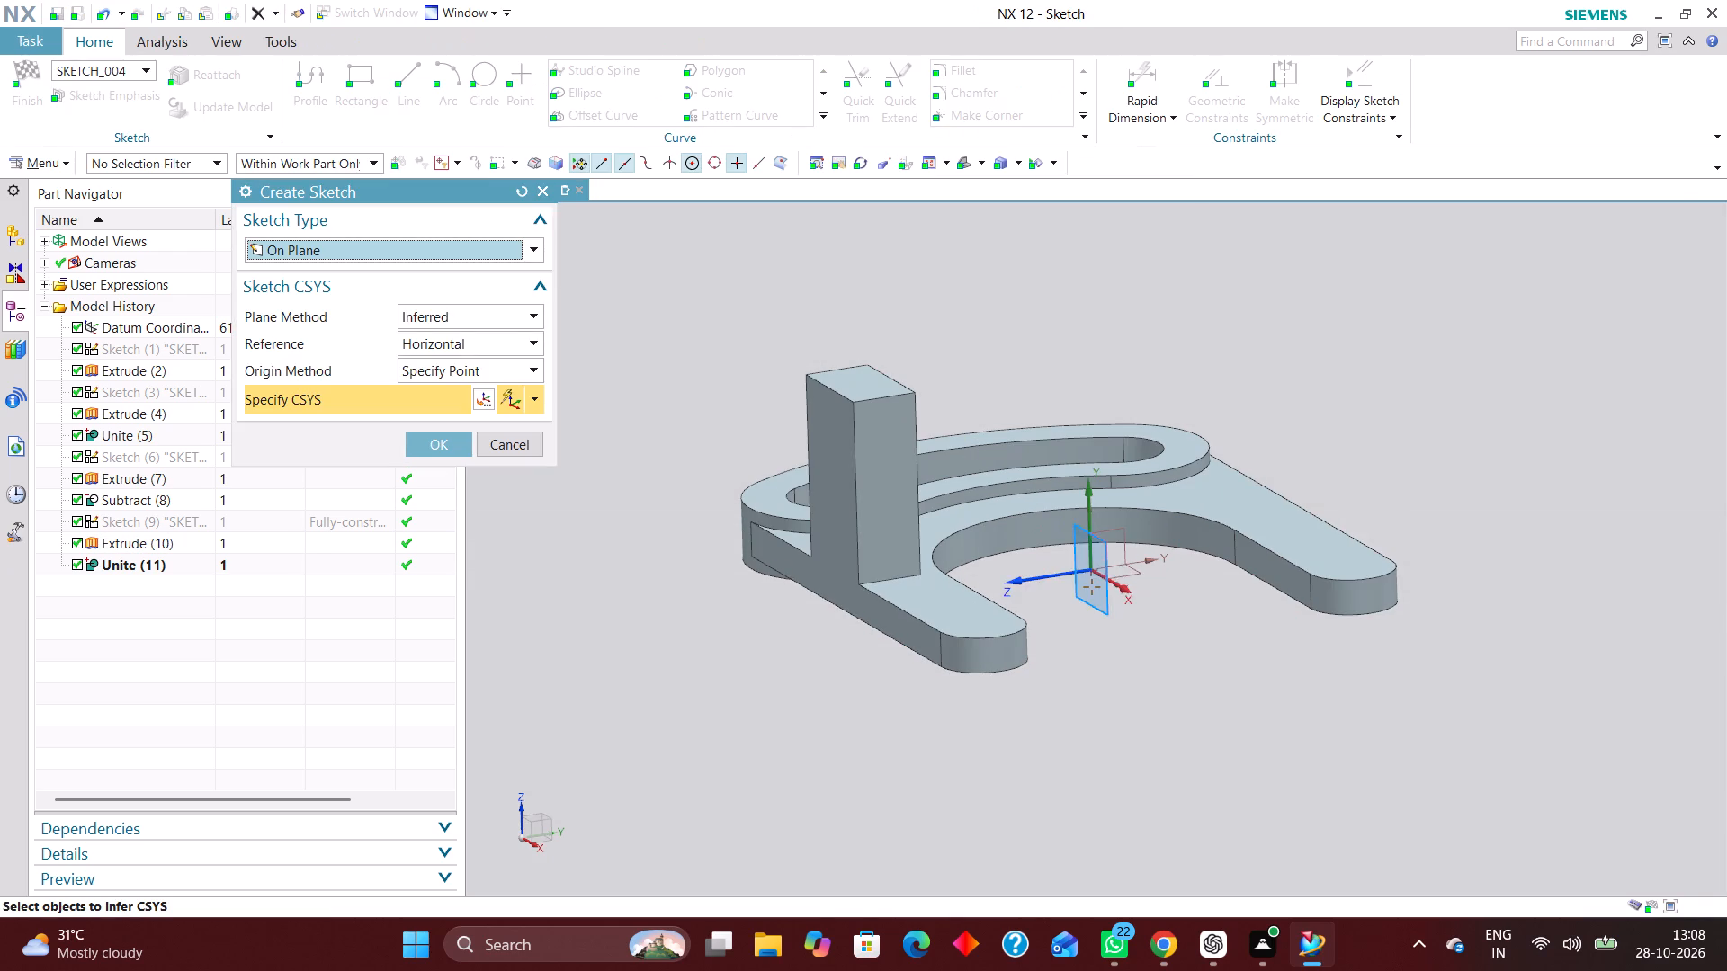
pyautogui.click(1103, 545)
pyautogui.click(431, 438)
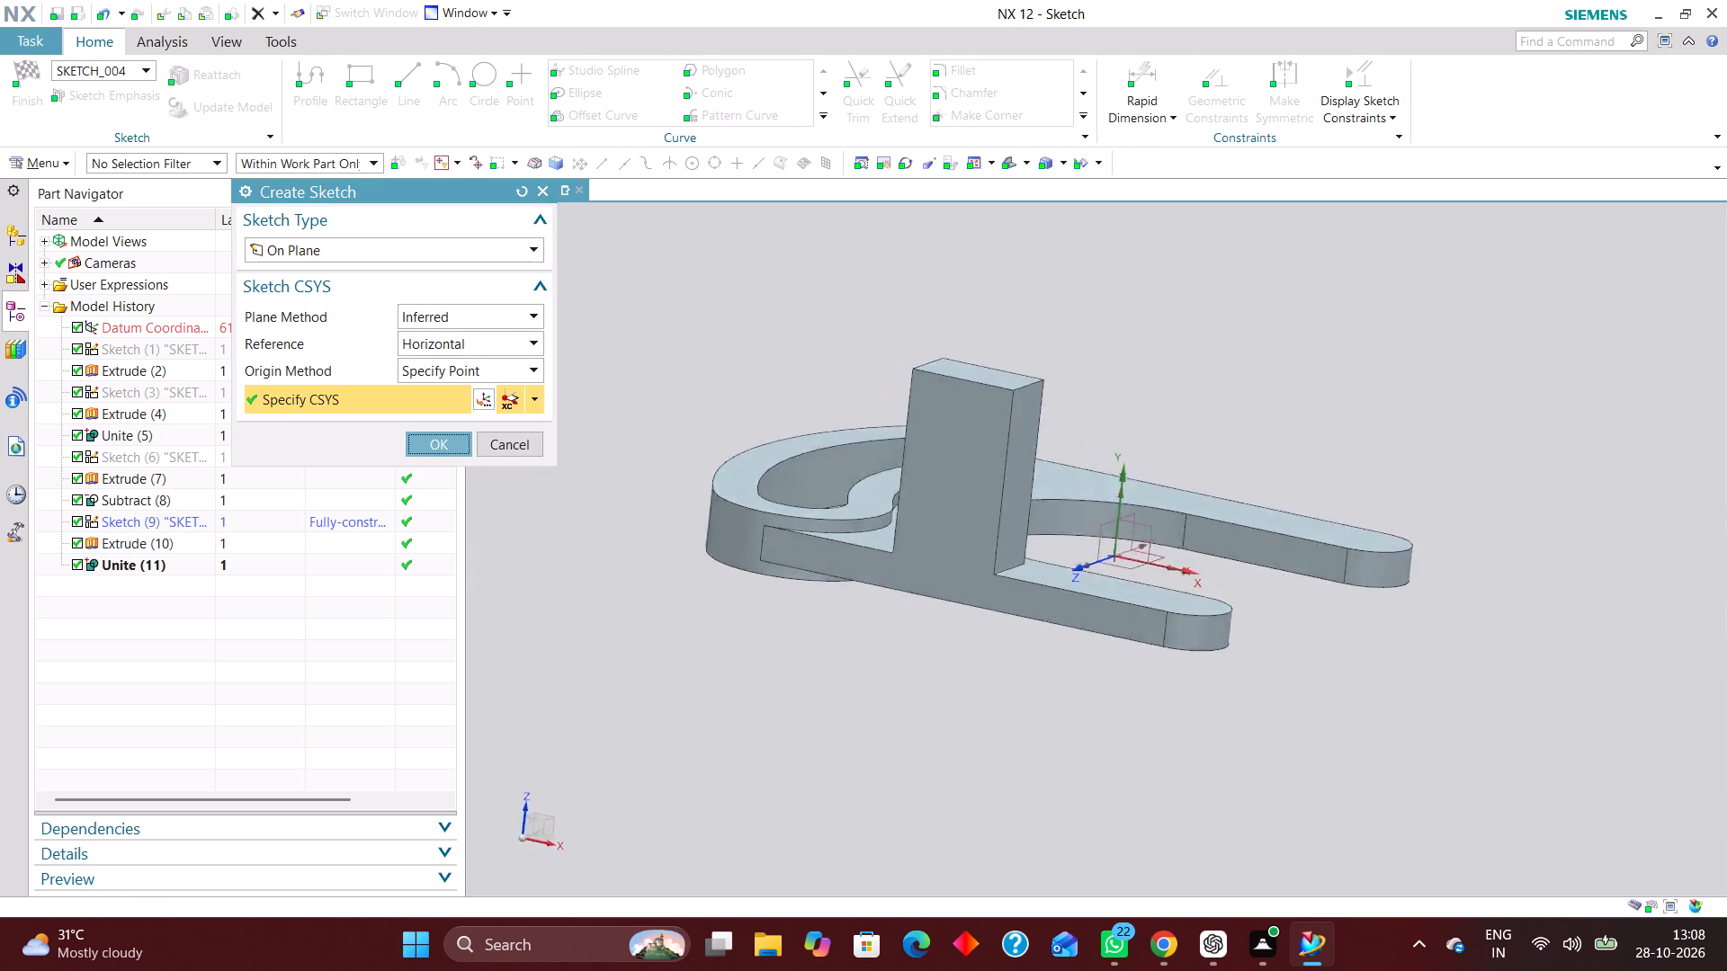
pyautogui.scroll(-2, 820, 487)
pyautogui.click(480, 86)
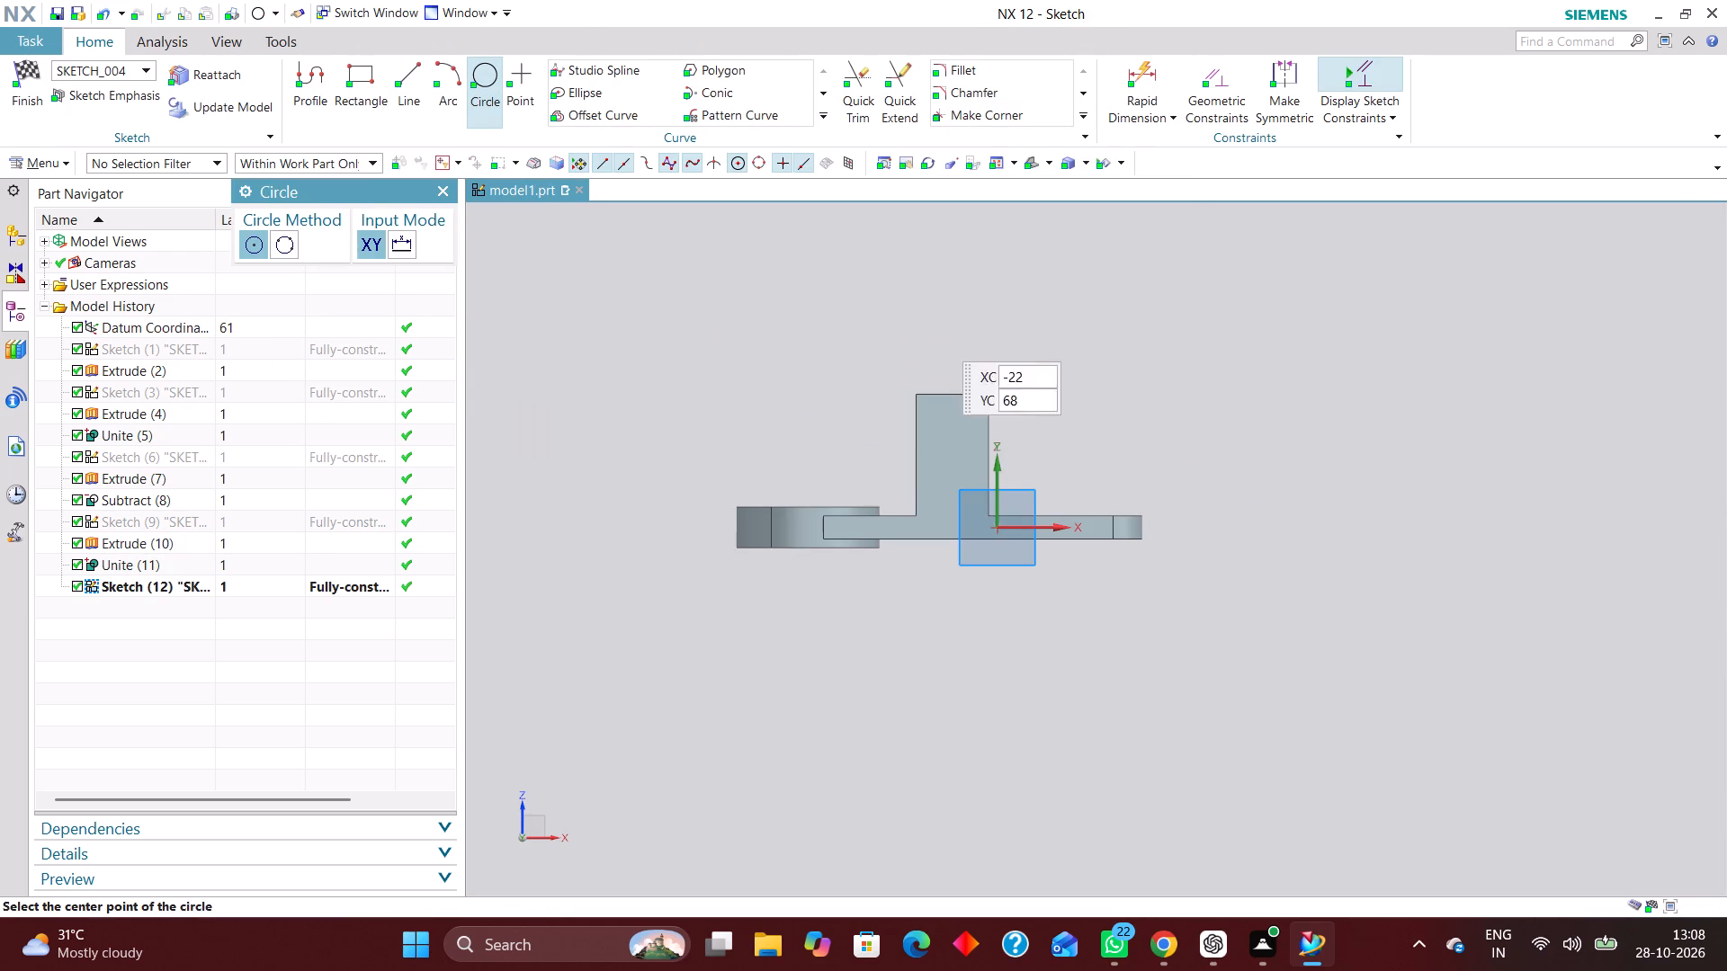
pyautogui.click(944, 305)
pyautogui.click(991, 338)
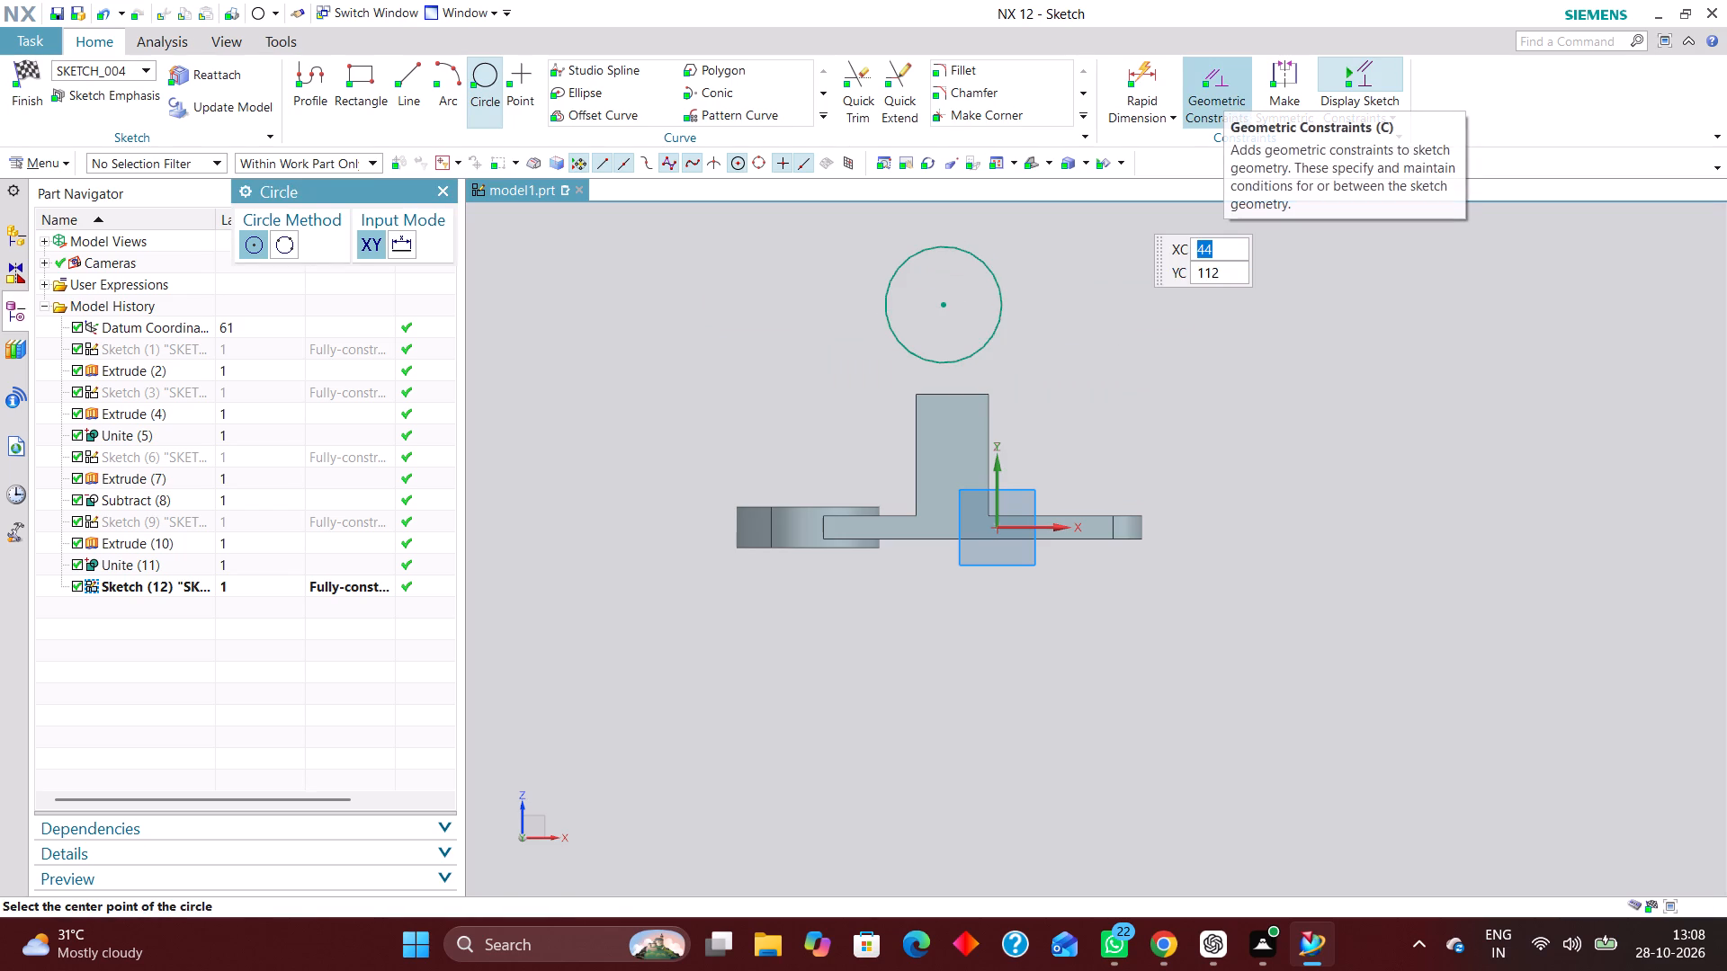
# Dimension the circle's centre 15 mm horizontally from the vertical axis and finish the sketch.
pyautogui.click(1150, 79)
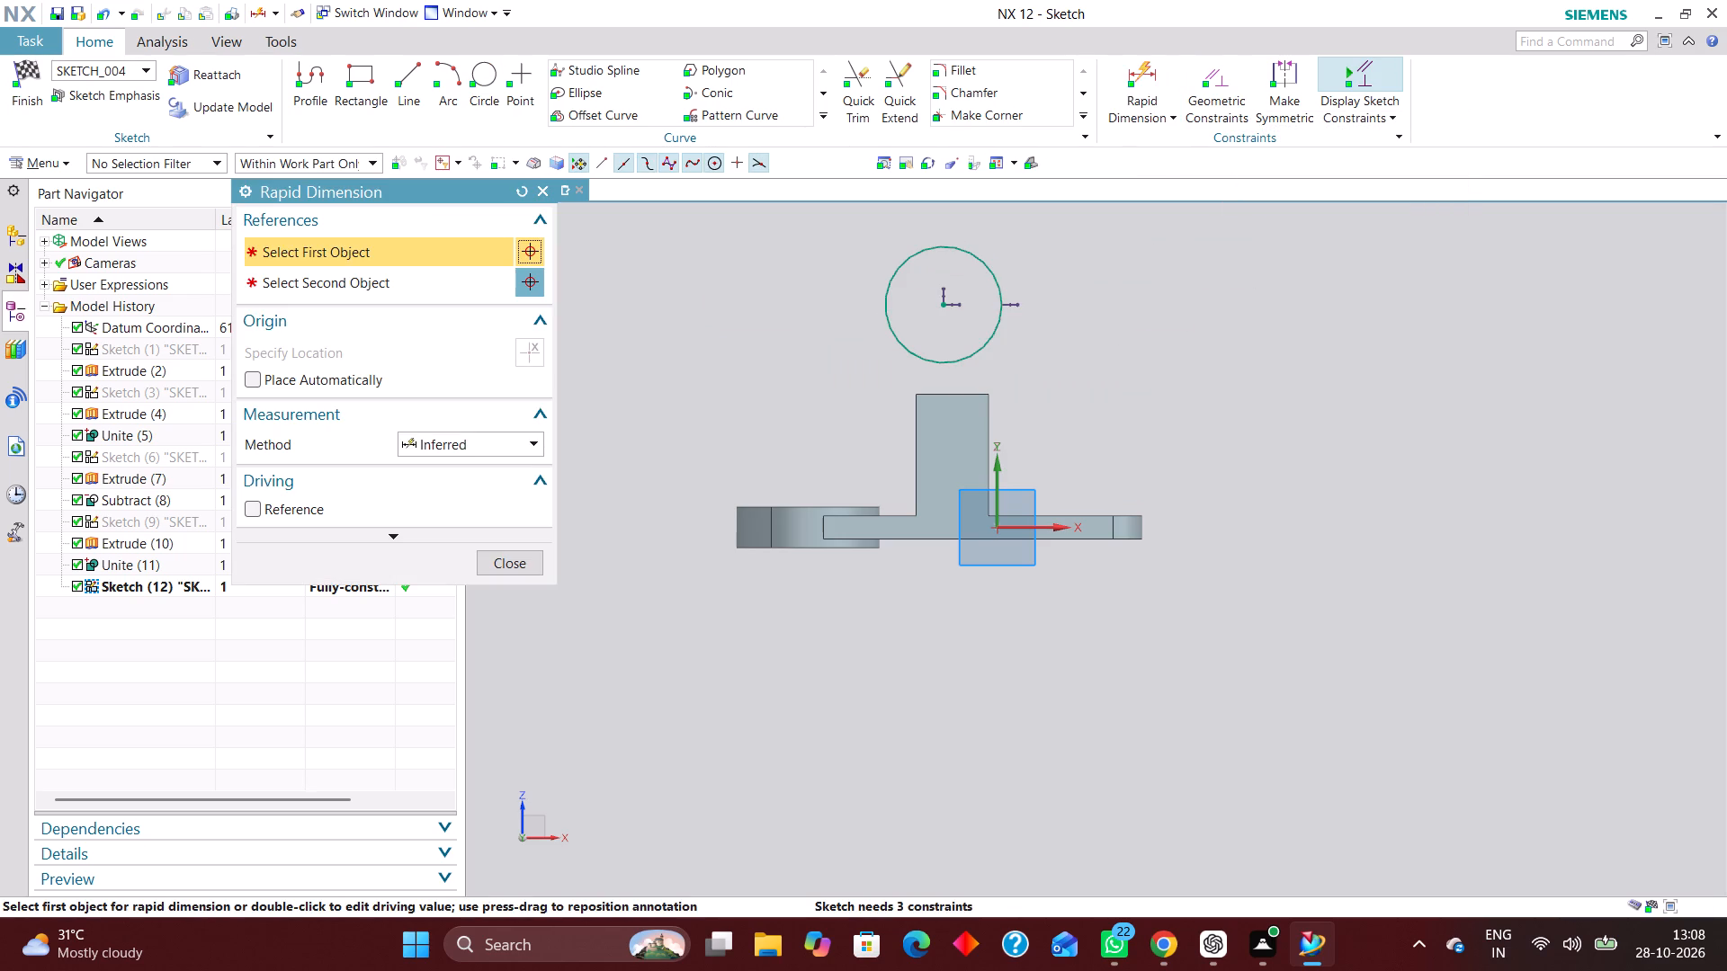
pyautogui.click(943, 302)
pyautogui.click(999, 477)
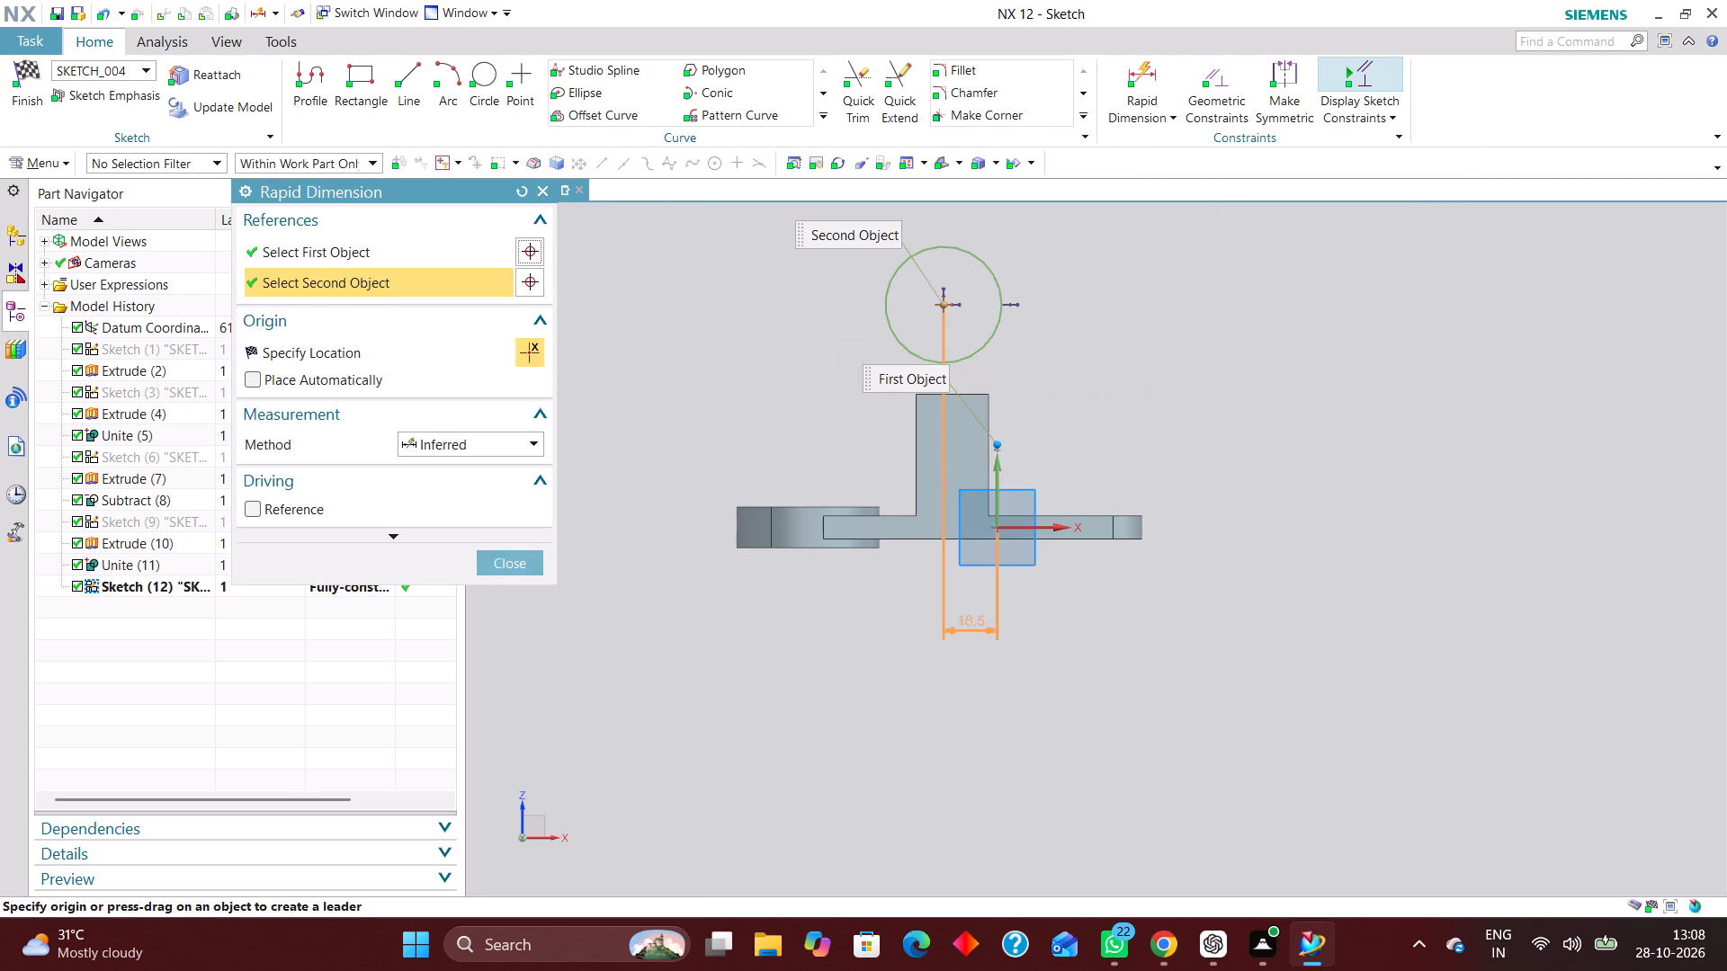
pyautogui.click(974, 655)
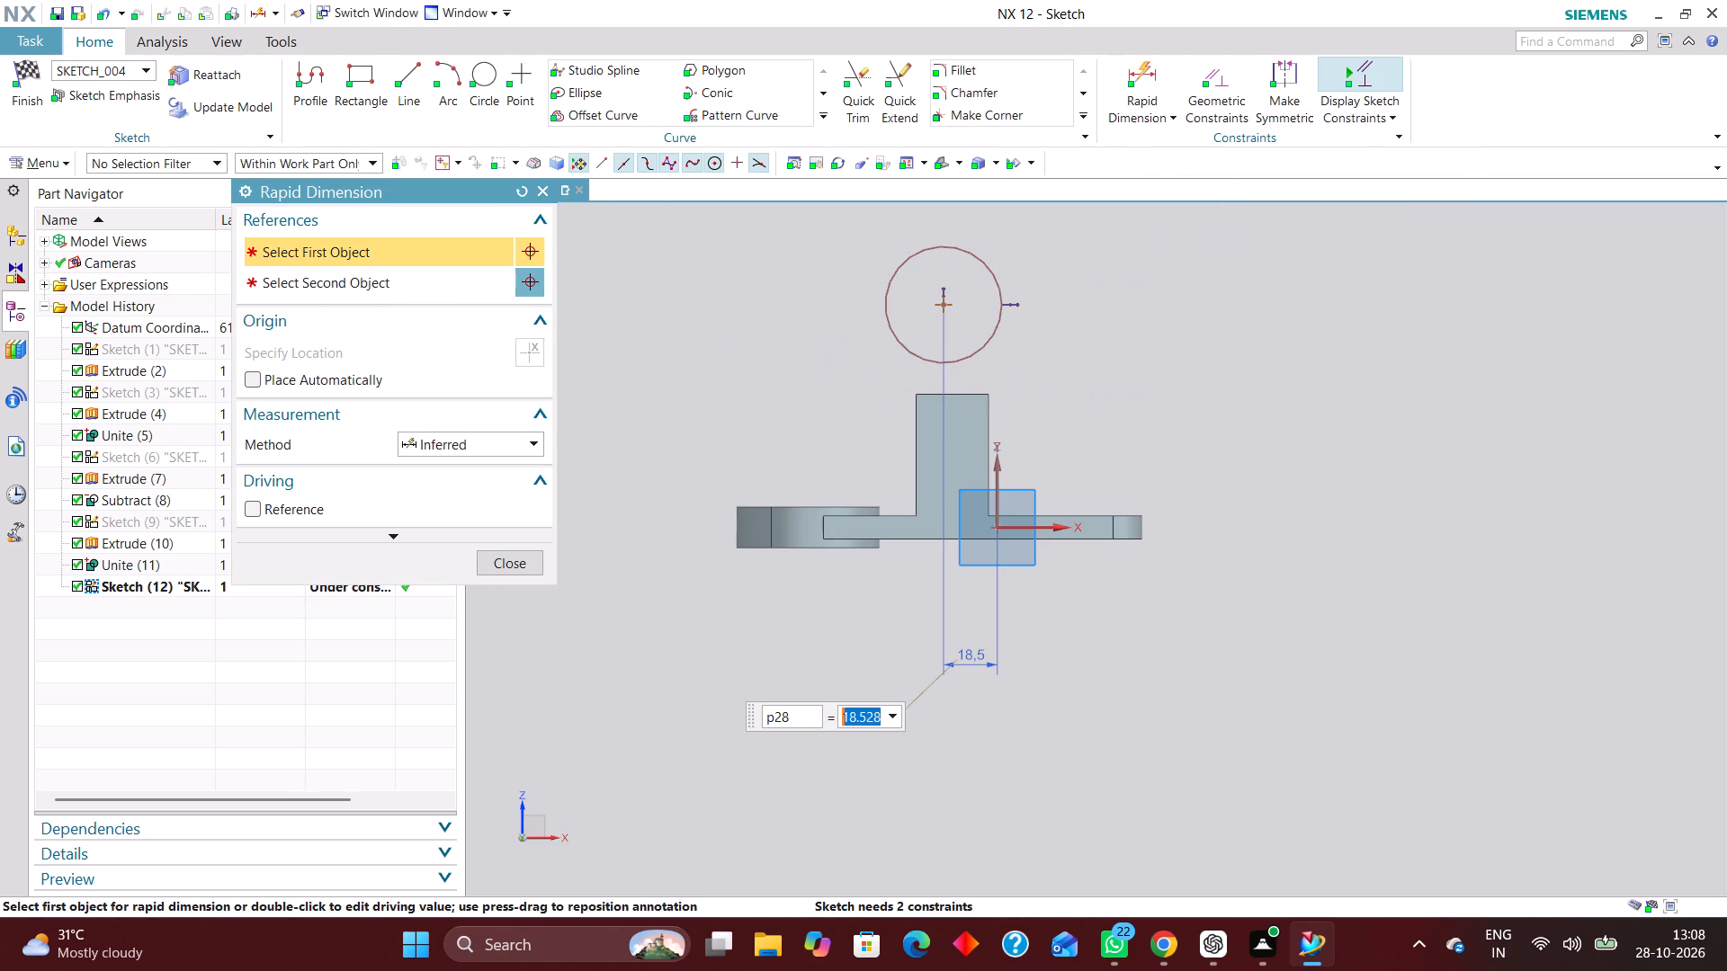
pyautogui.write('15')
pyautogui.press('Return')
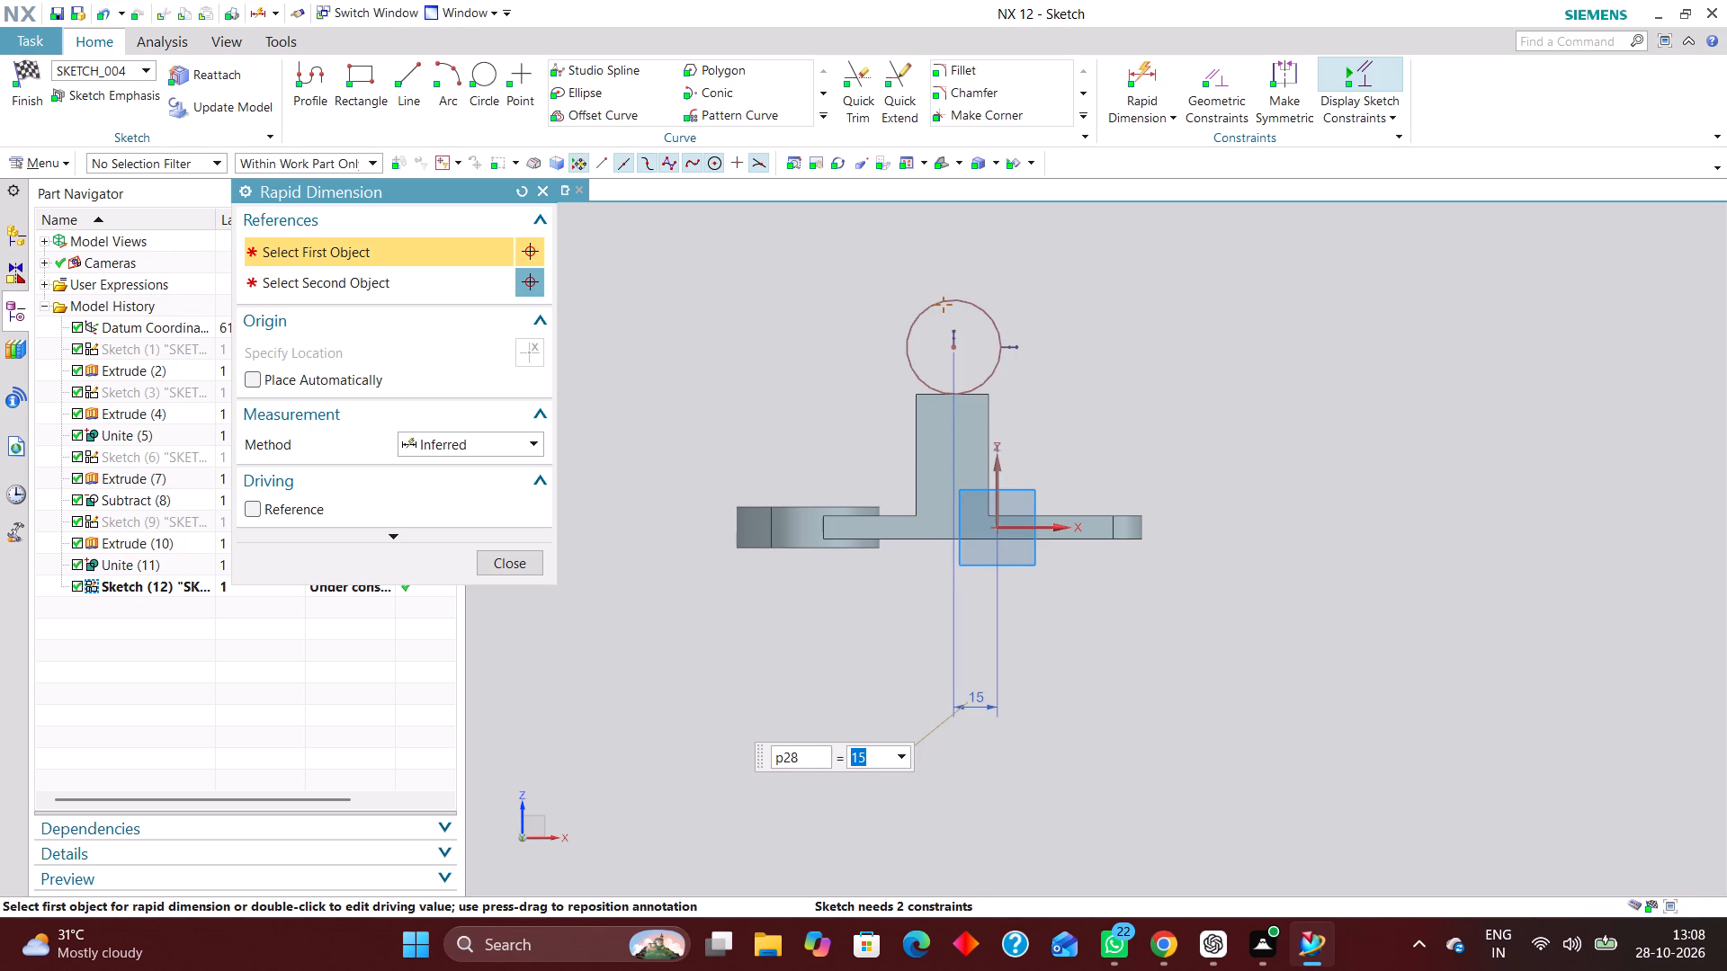
pyautogui.scroll(3, 991, 443)
pyautogui.click(532, 563)
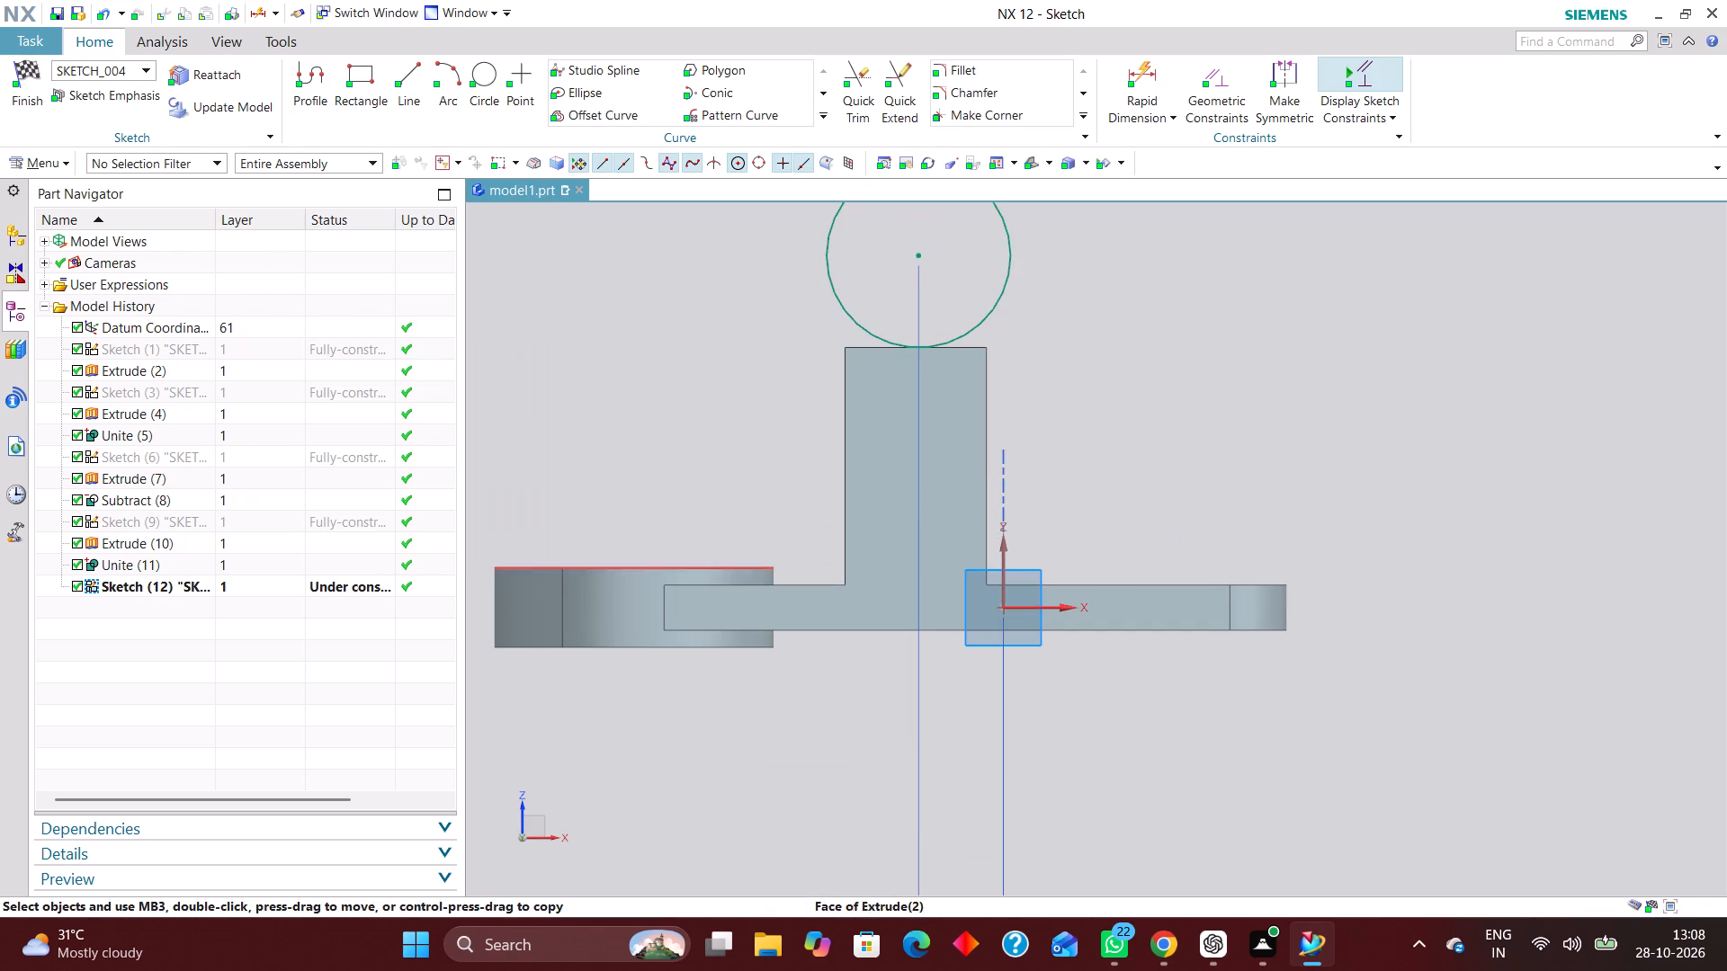
pyautogui.click(30, 54)
pyautogui.click(25, 77)
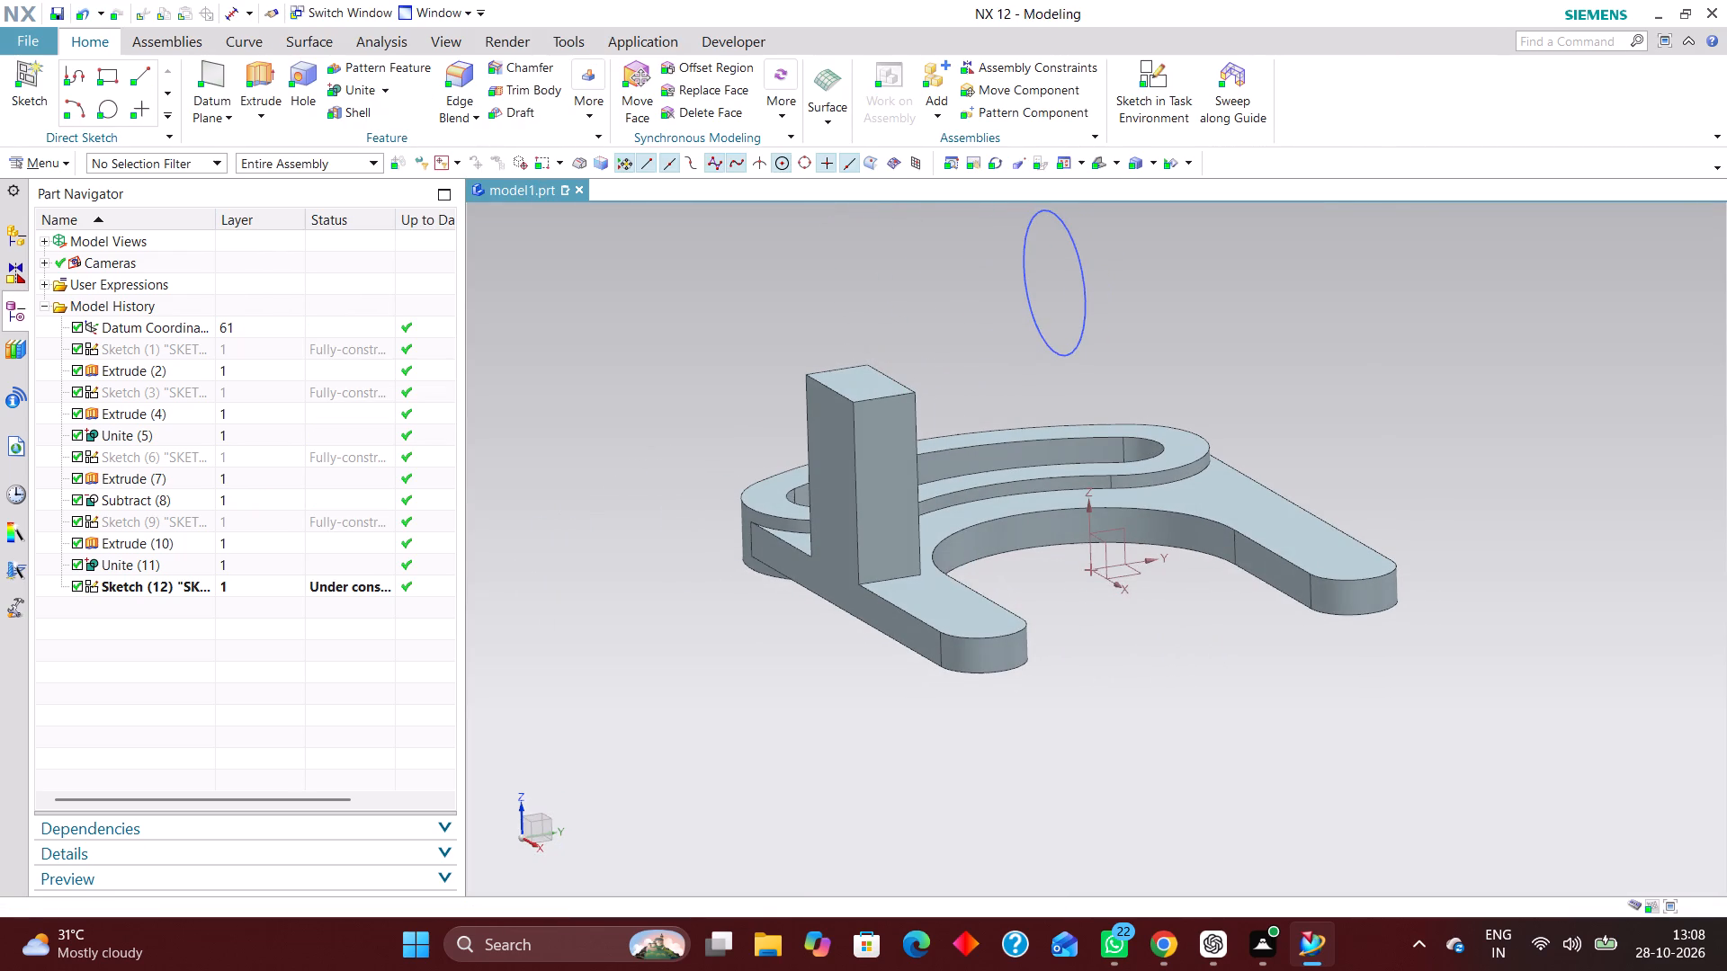
# Check the offset in the upright block's rectangle sketch and set the circle centre's horizontal offset to 15.5 mm in the circle sketch.
pyautogui.click(207, 523)
pyautogui.rightClick(202, 521)
pyautogui.click(285, 111)
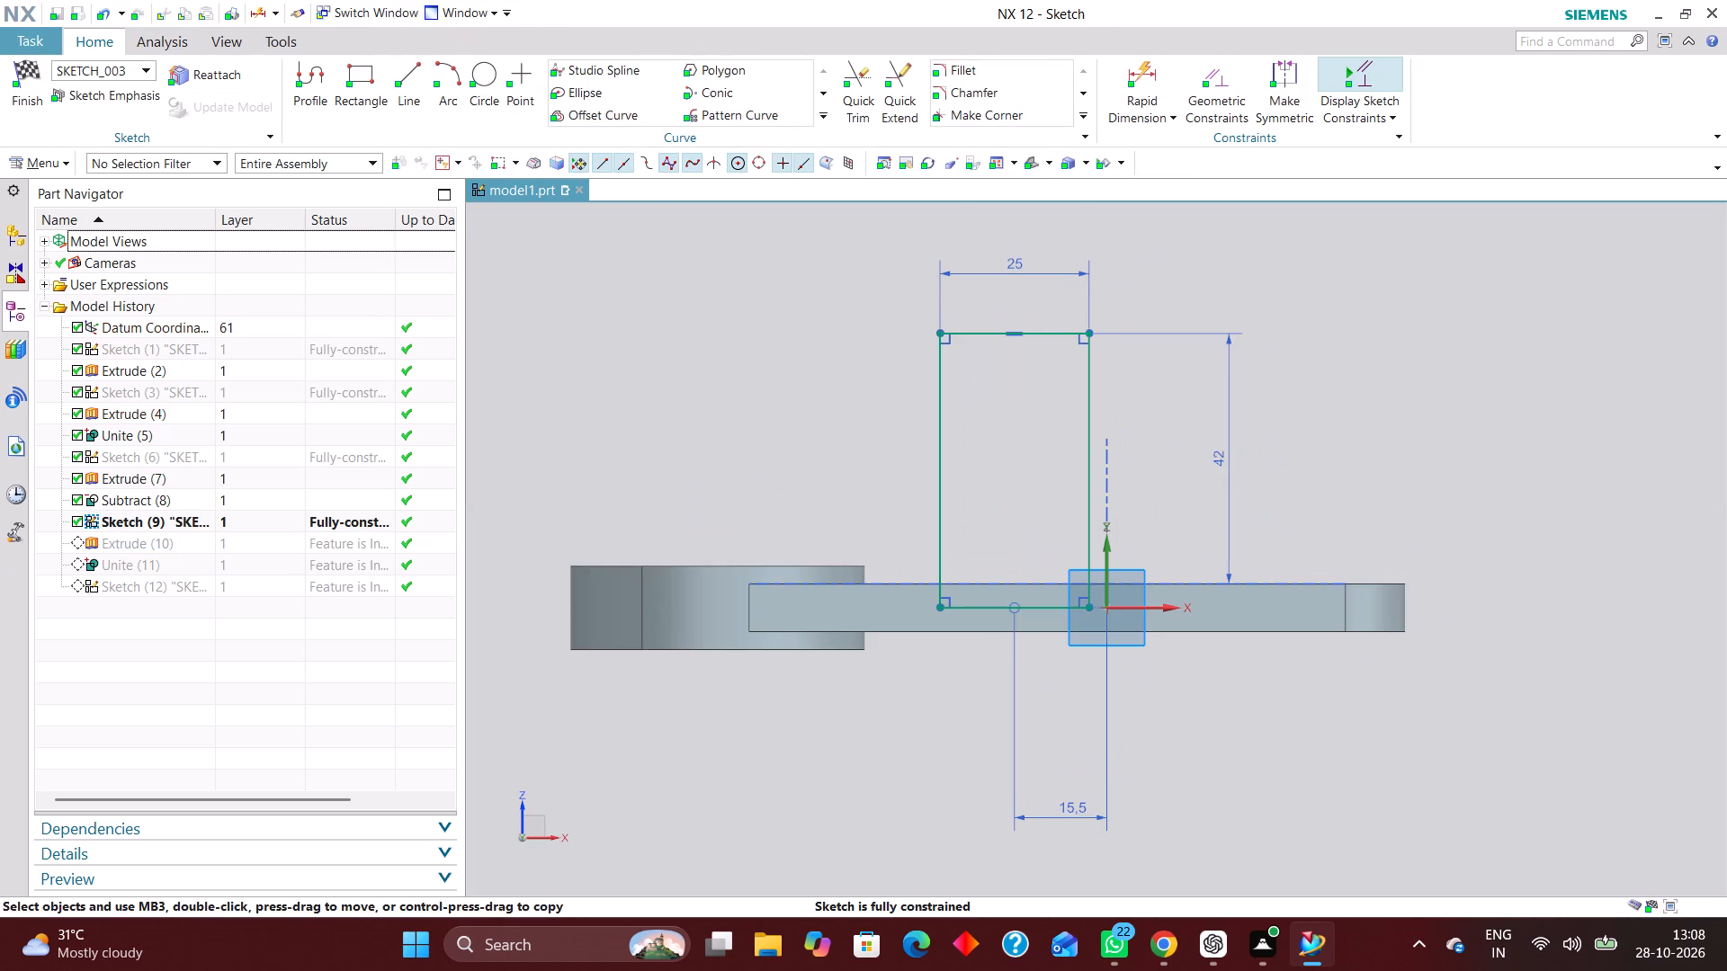
pyautogui.click(30, 67)
pyautogui.click(262, 589)
pyautogui.rightClick(261, 587)
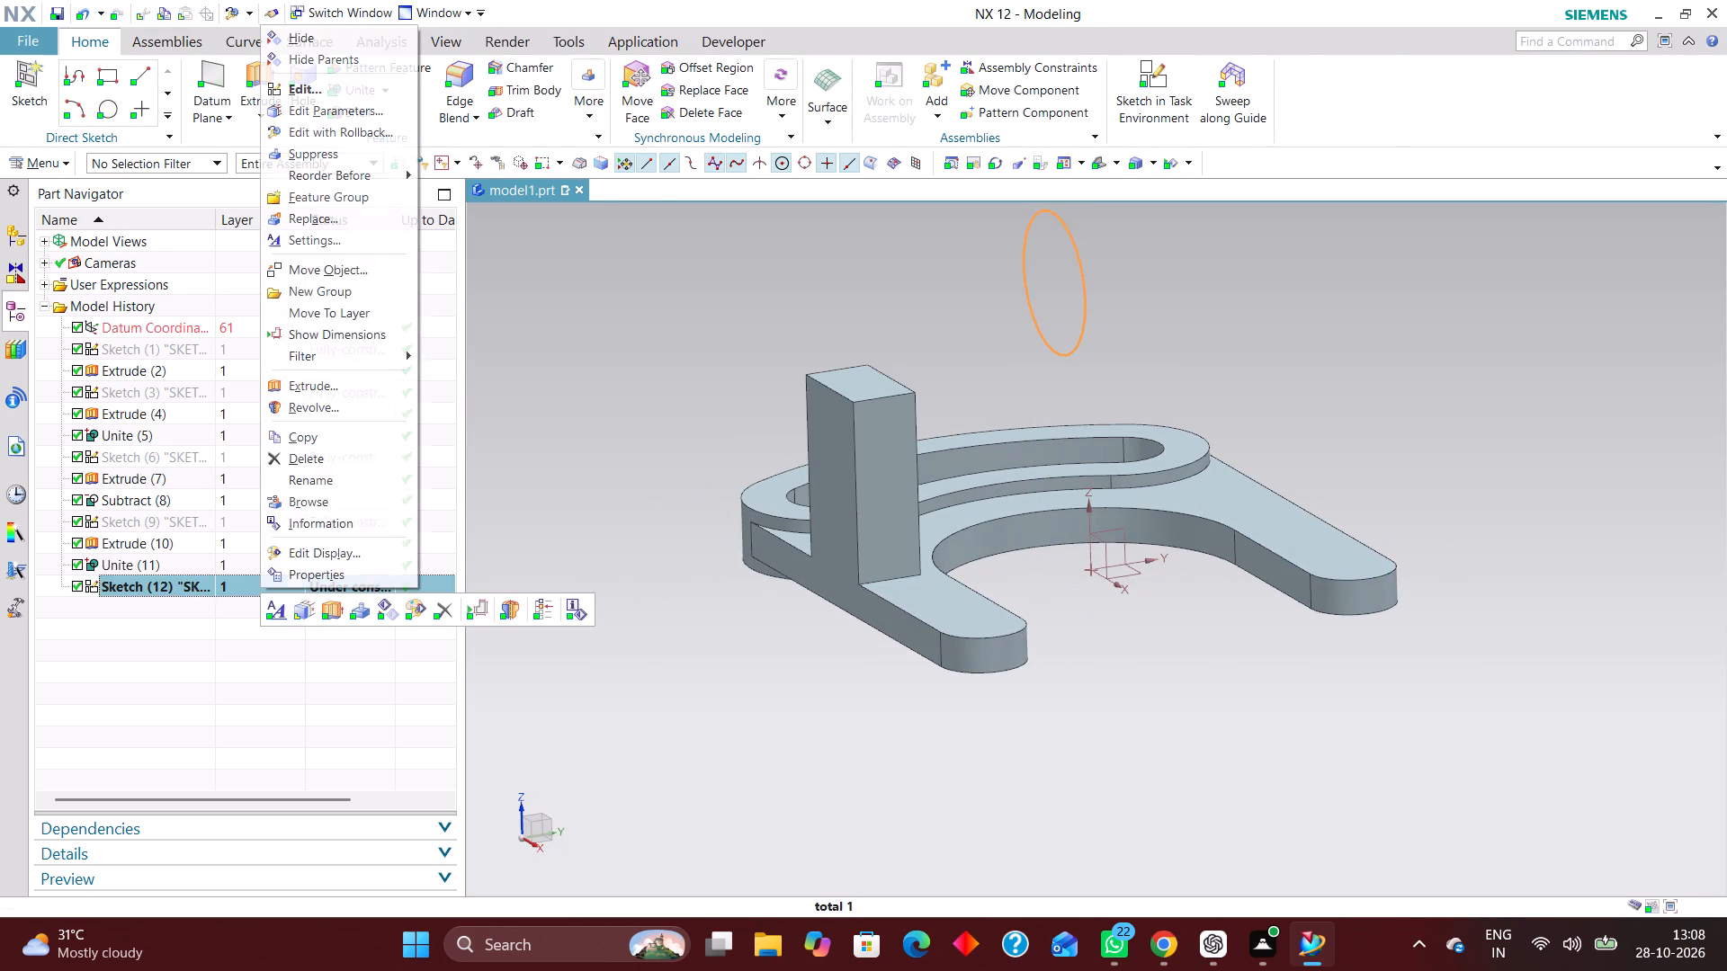
pyautogui.click(351, 129)
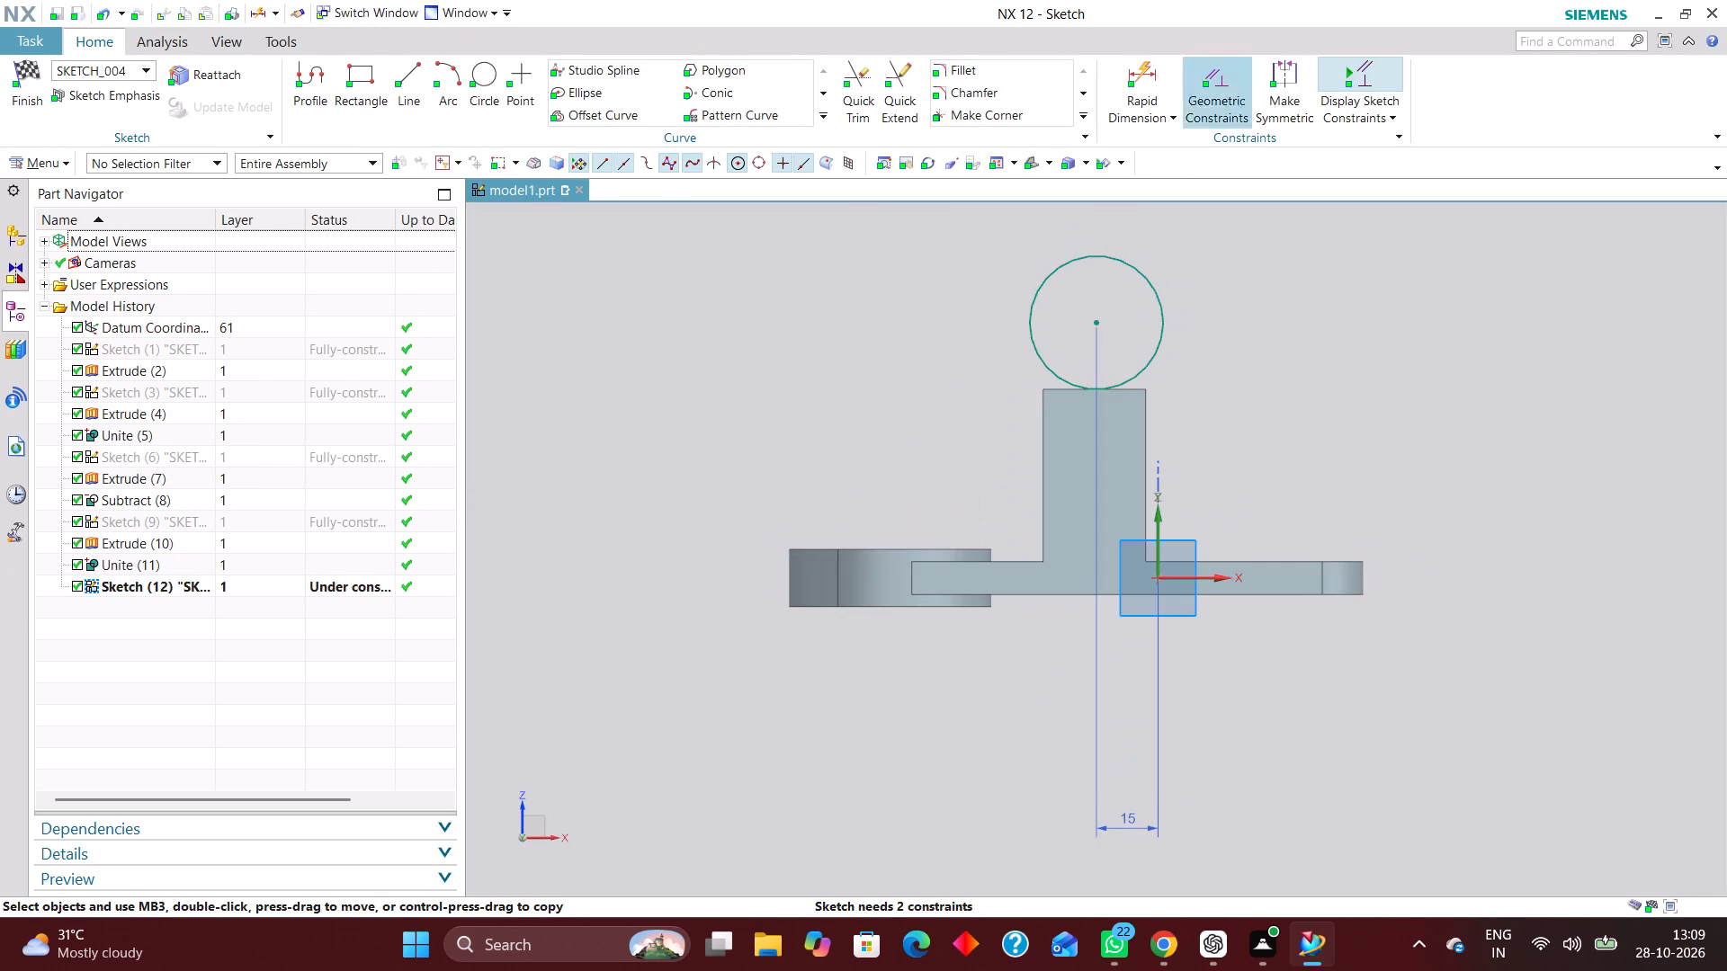
pyautogui.click(1134, 821)
pyautogui.click(1291, 646)
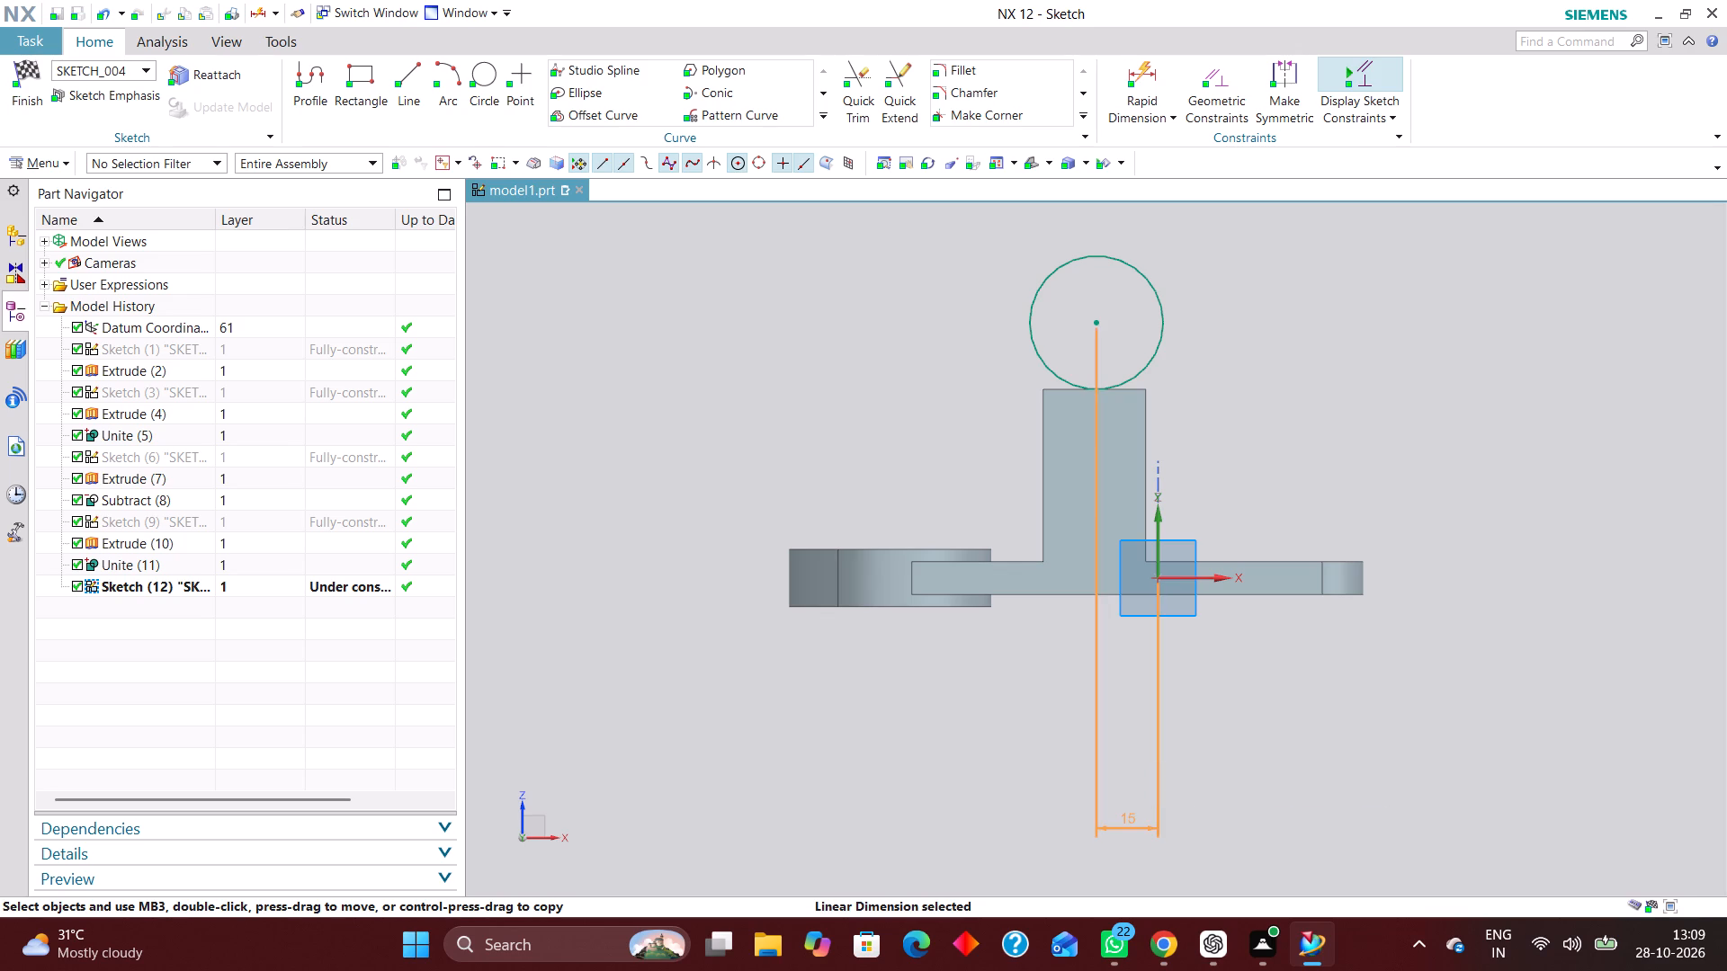
pyautogui.click(1136, 833)
pyautogui.click(955, 780)
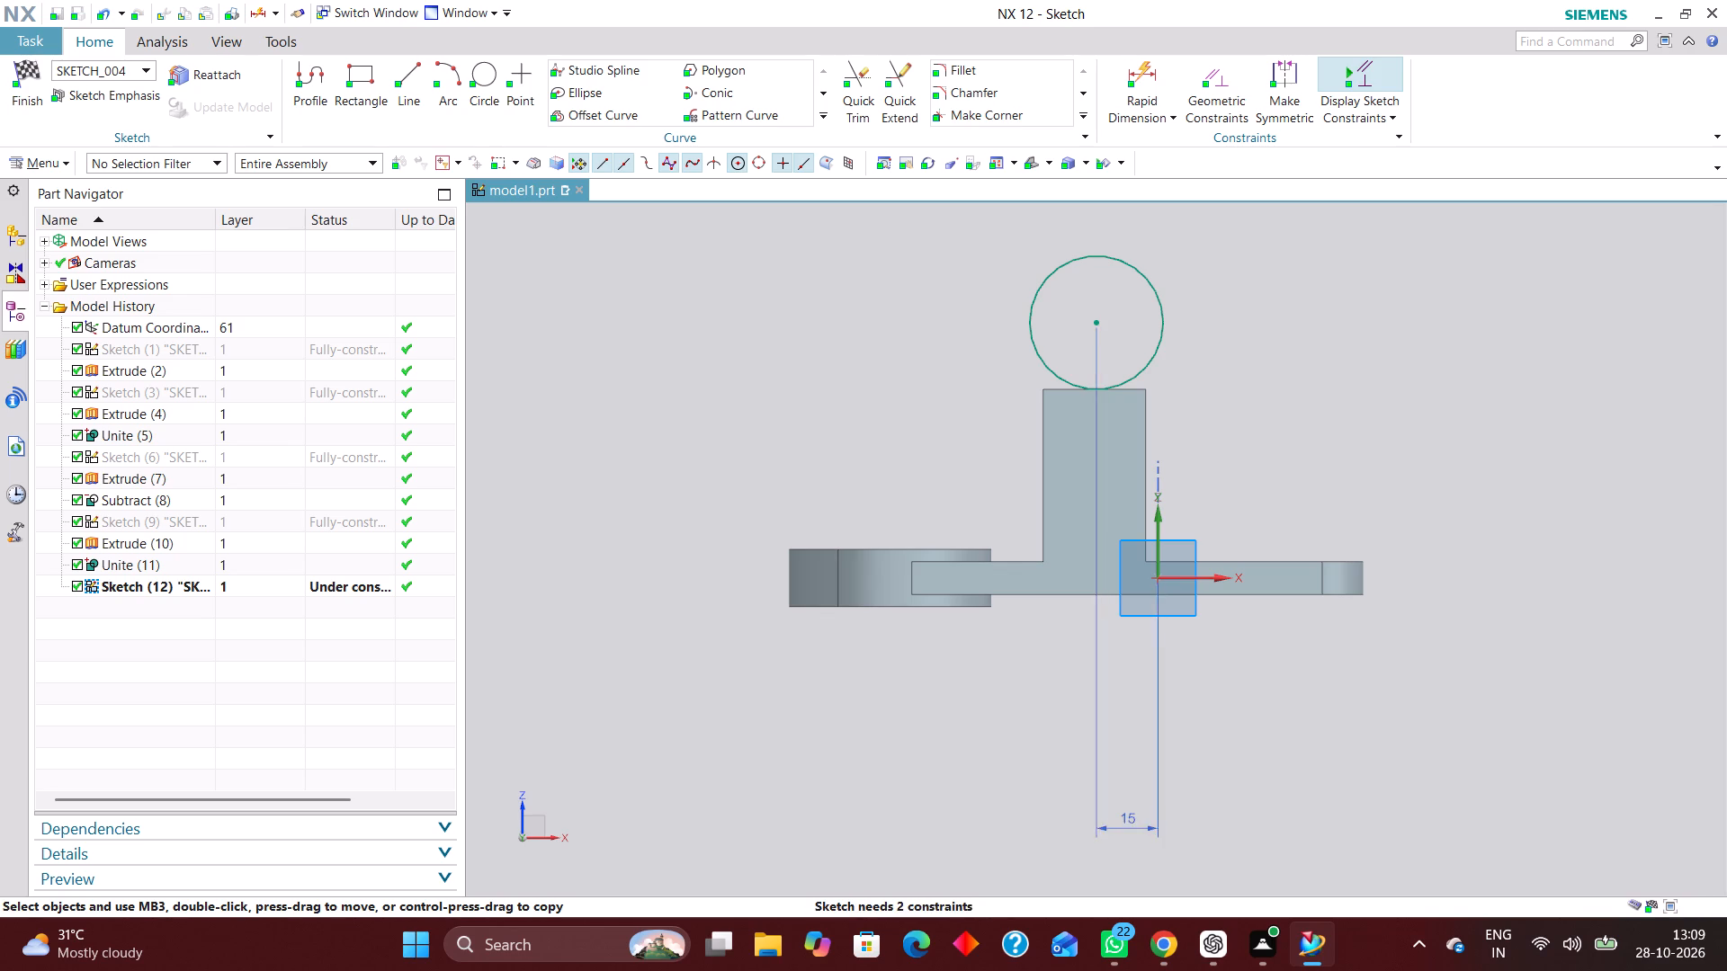
pyautogui.doubleClick(1122, 825)
pyautogui.write('15.')
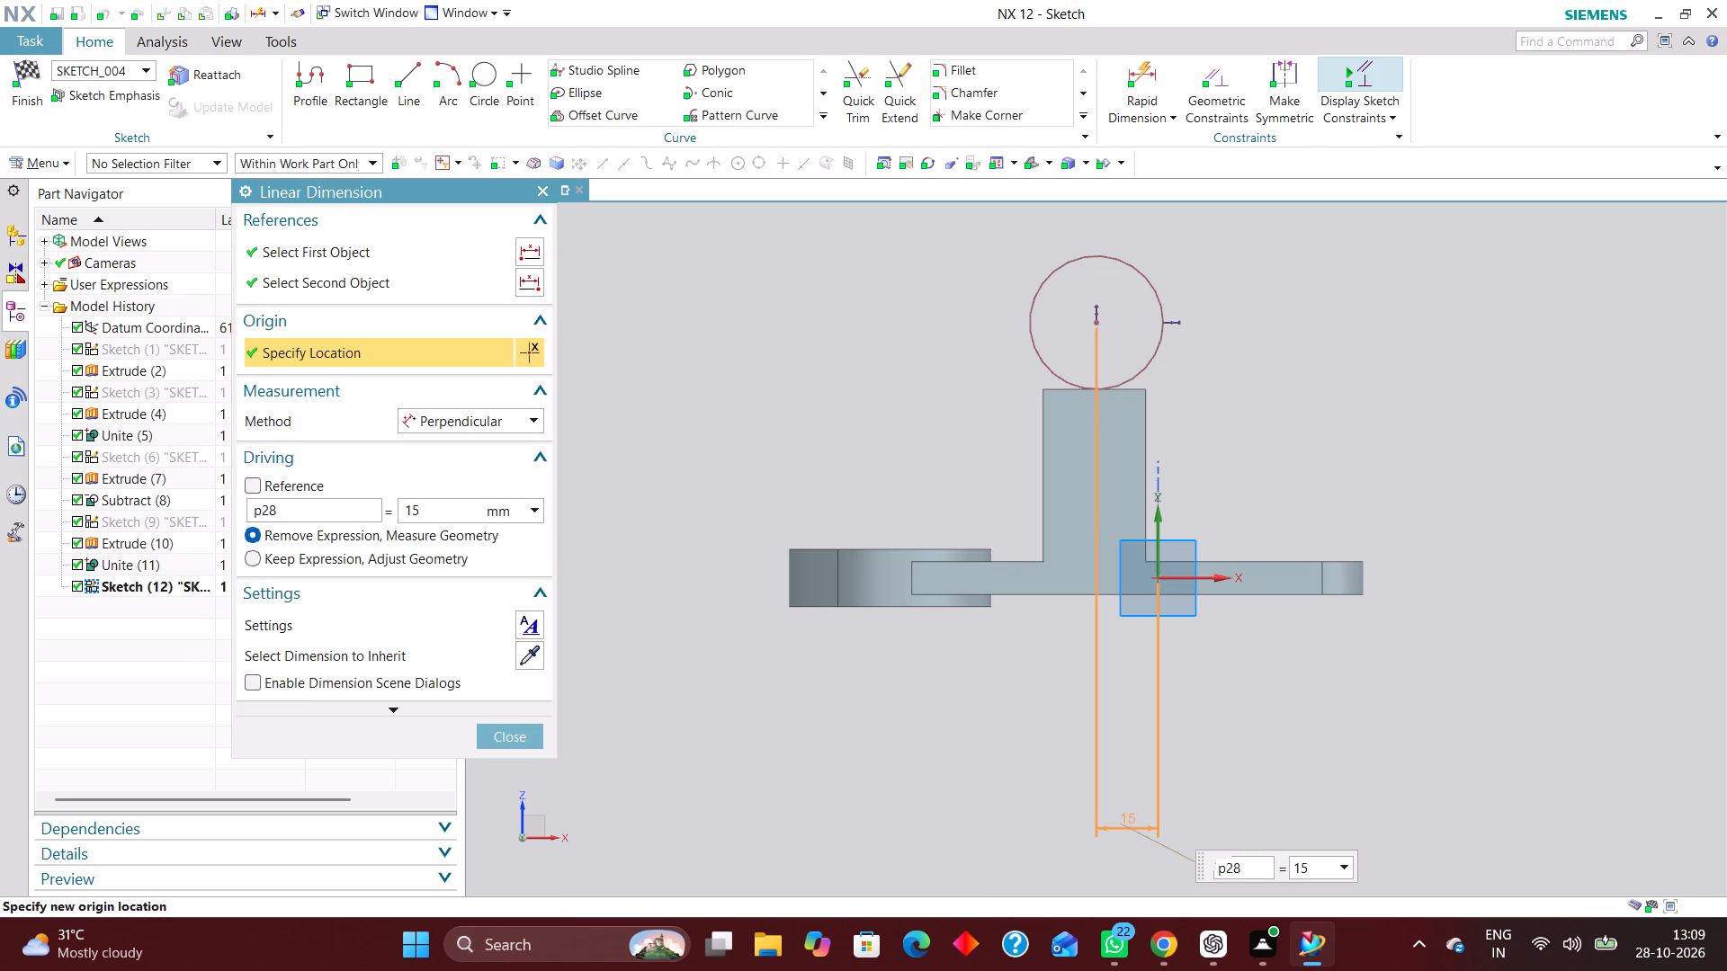
pyautogui.moveTo(432, 507); pyautogui.dragTo(352, 513)
pyautogui.write('15.5')
pyautogui.press('Return')
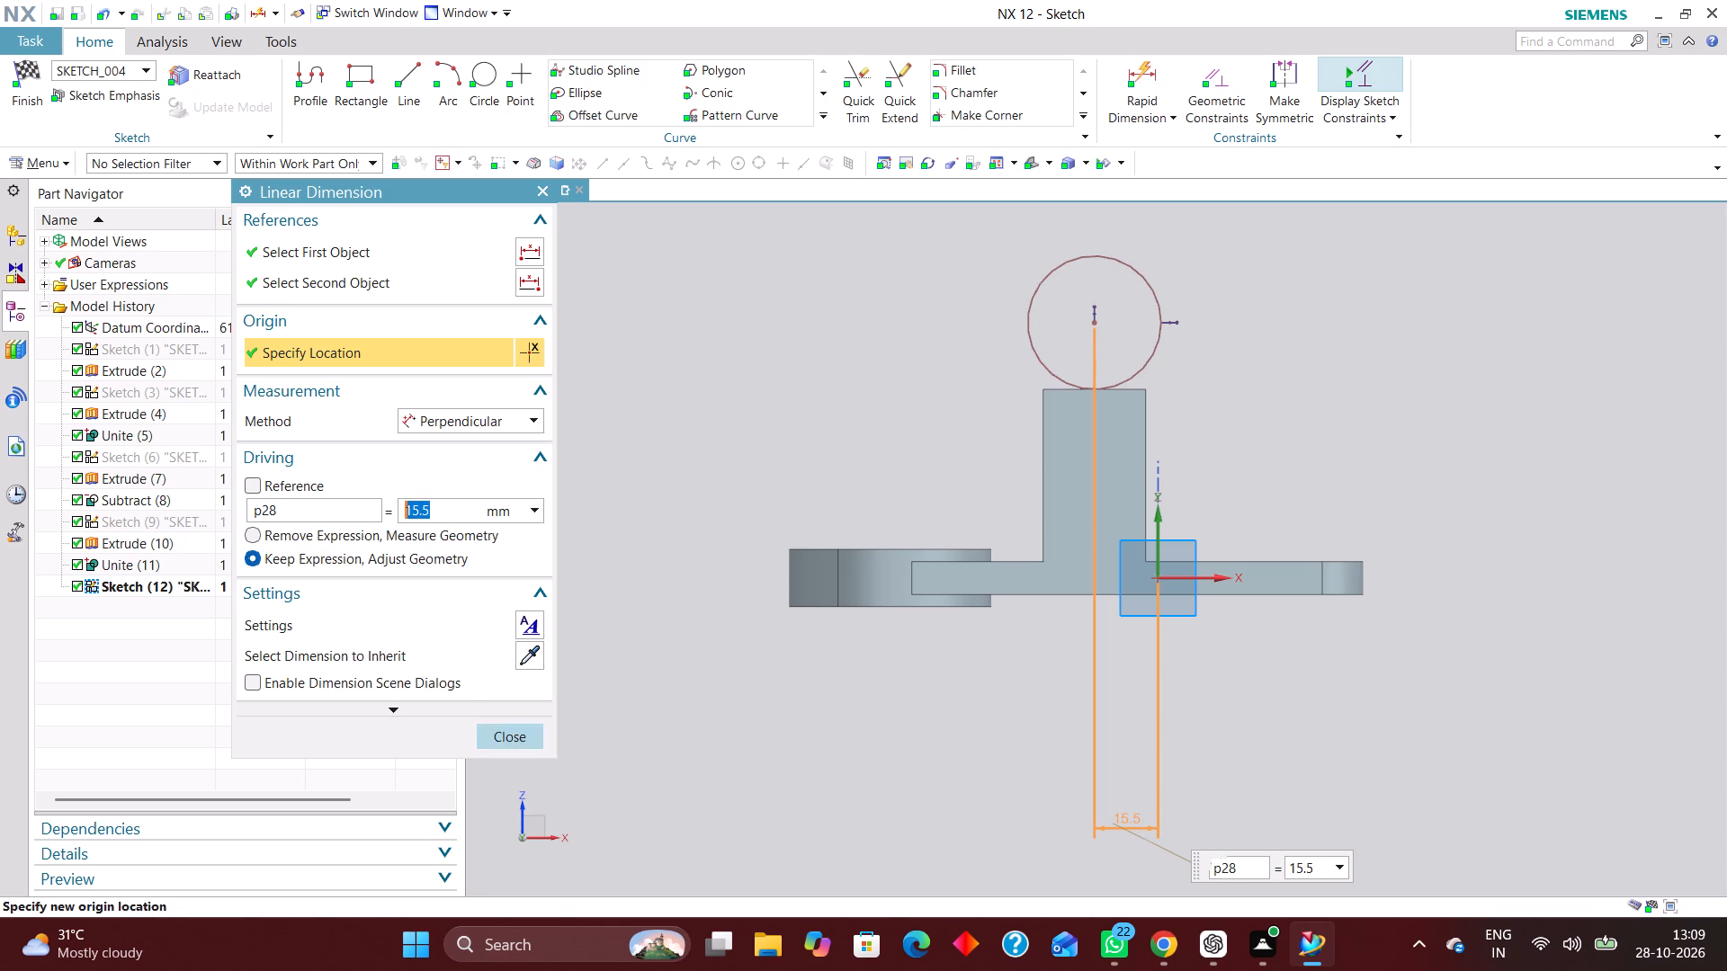
pyautogui.click(532, 735)
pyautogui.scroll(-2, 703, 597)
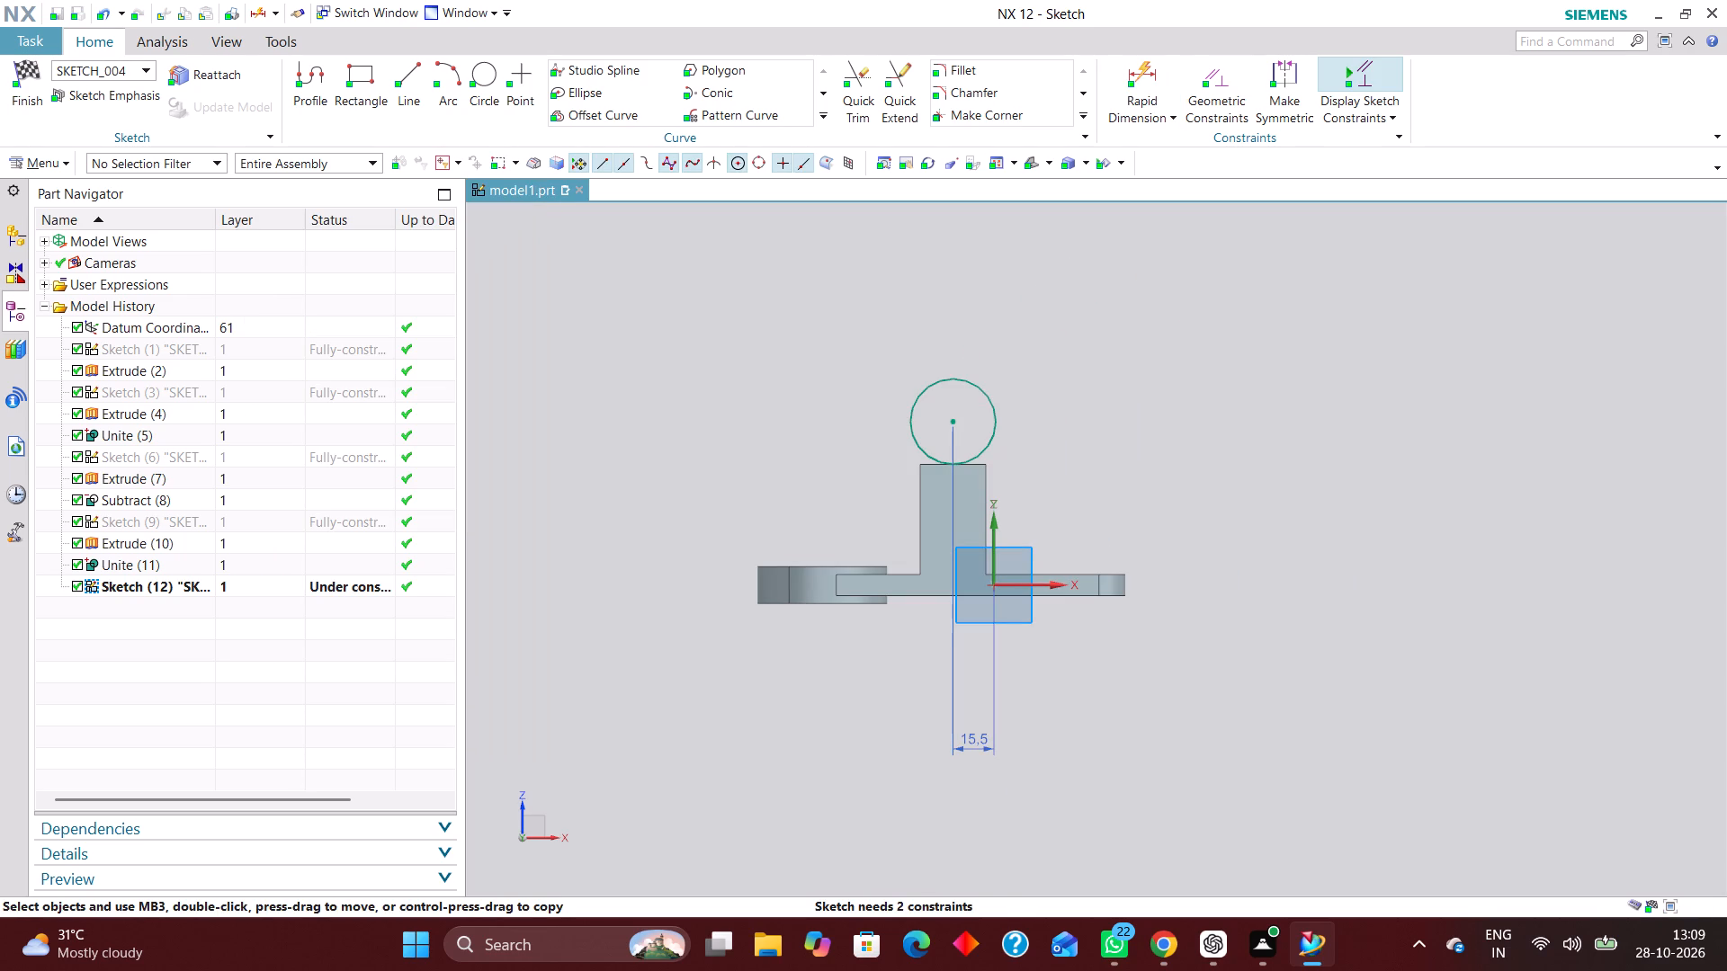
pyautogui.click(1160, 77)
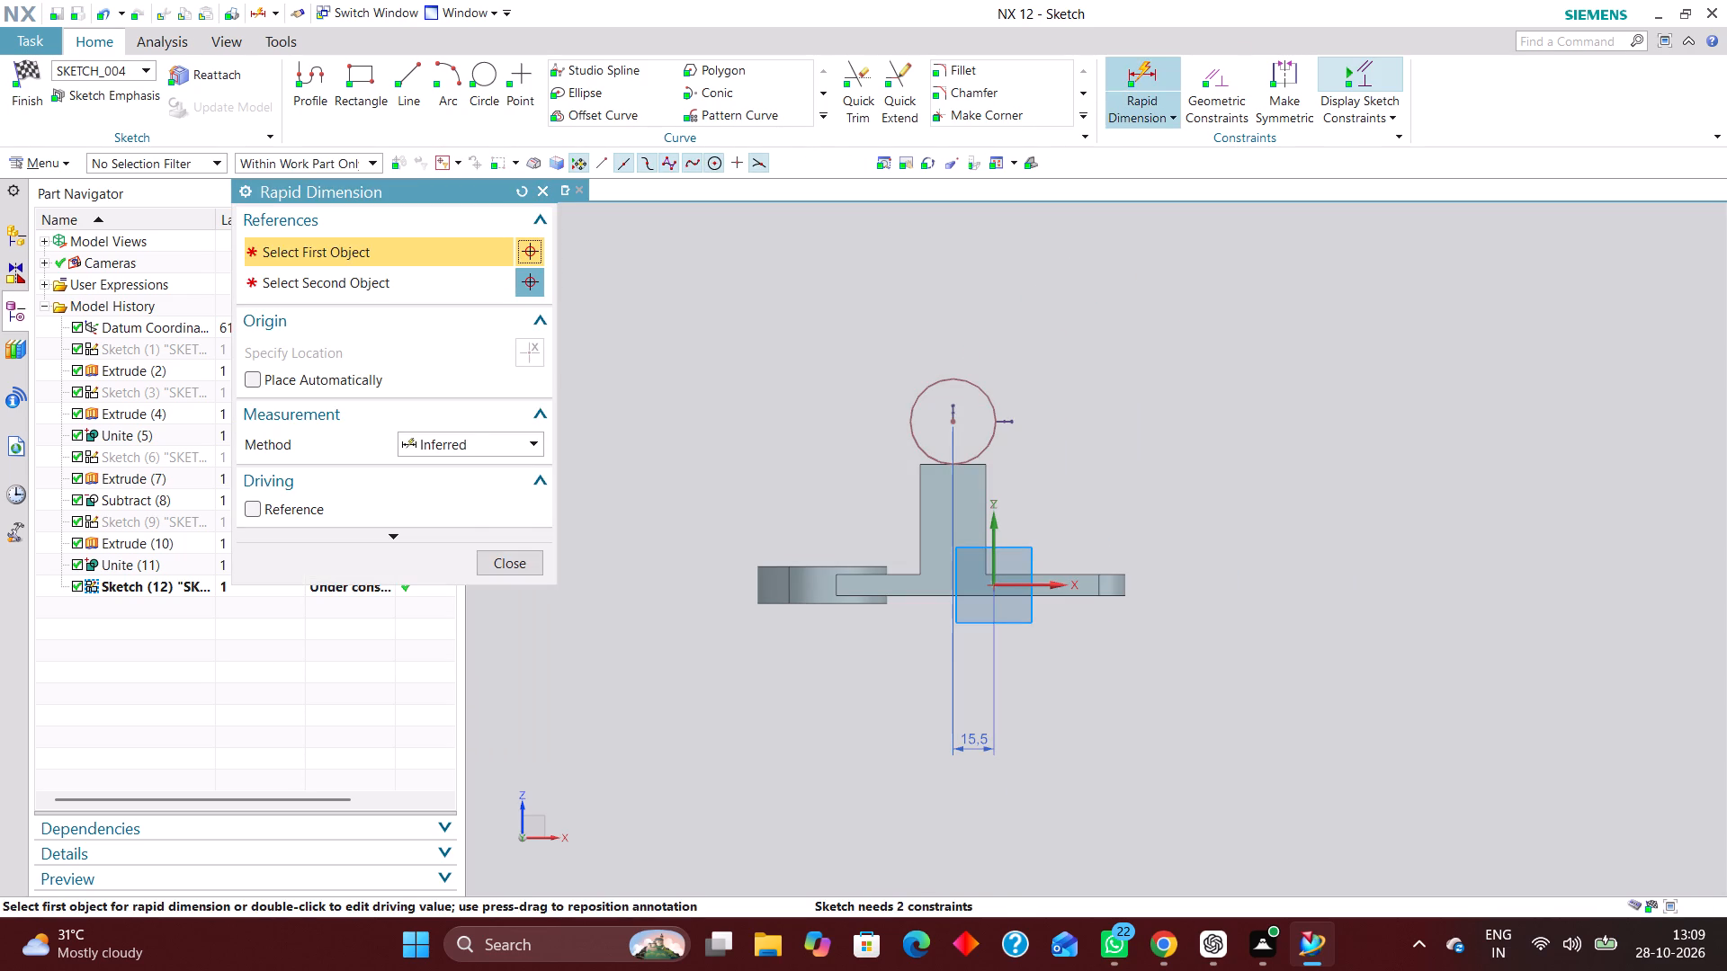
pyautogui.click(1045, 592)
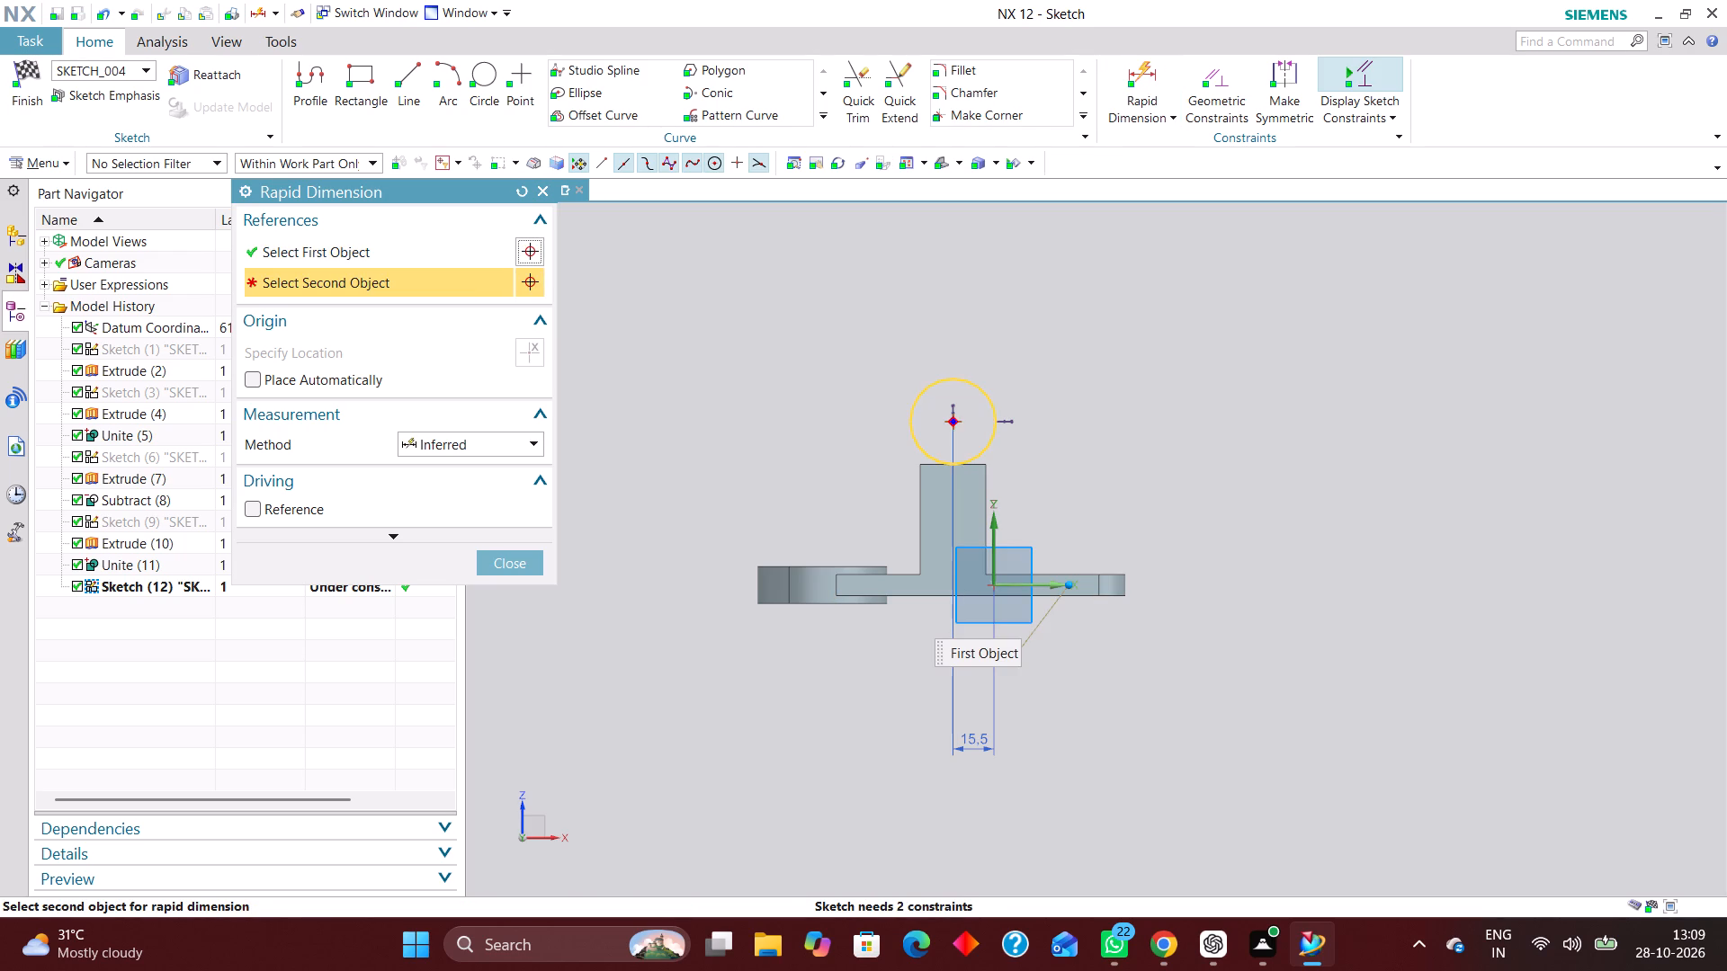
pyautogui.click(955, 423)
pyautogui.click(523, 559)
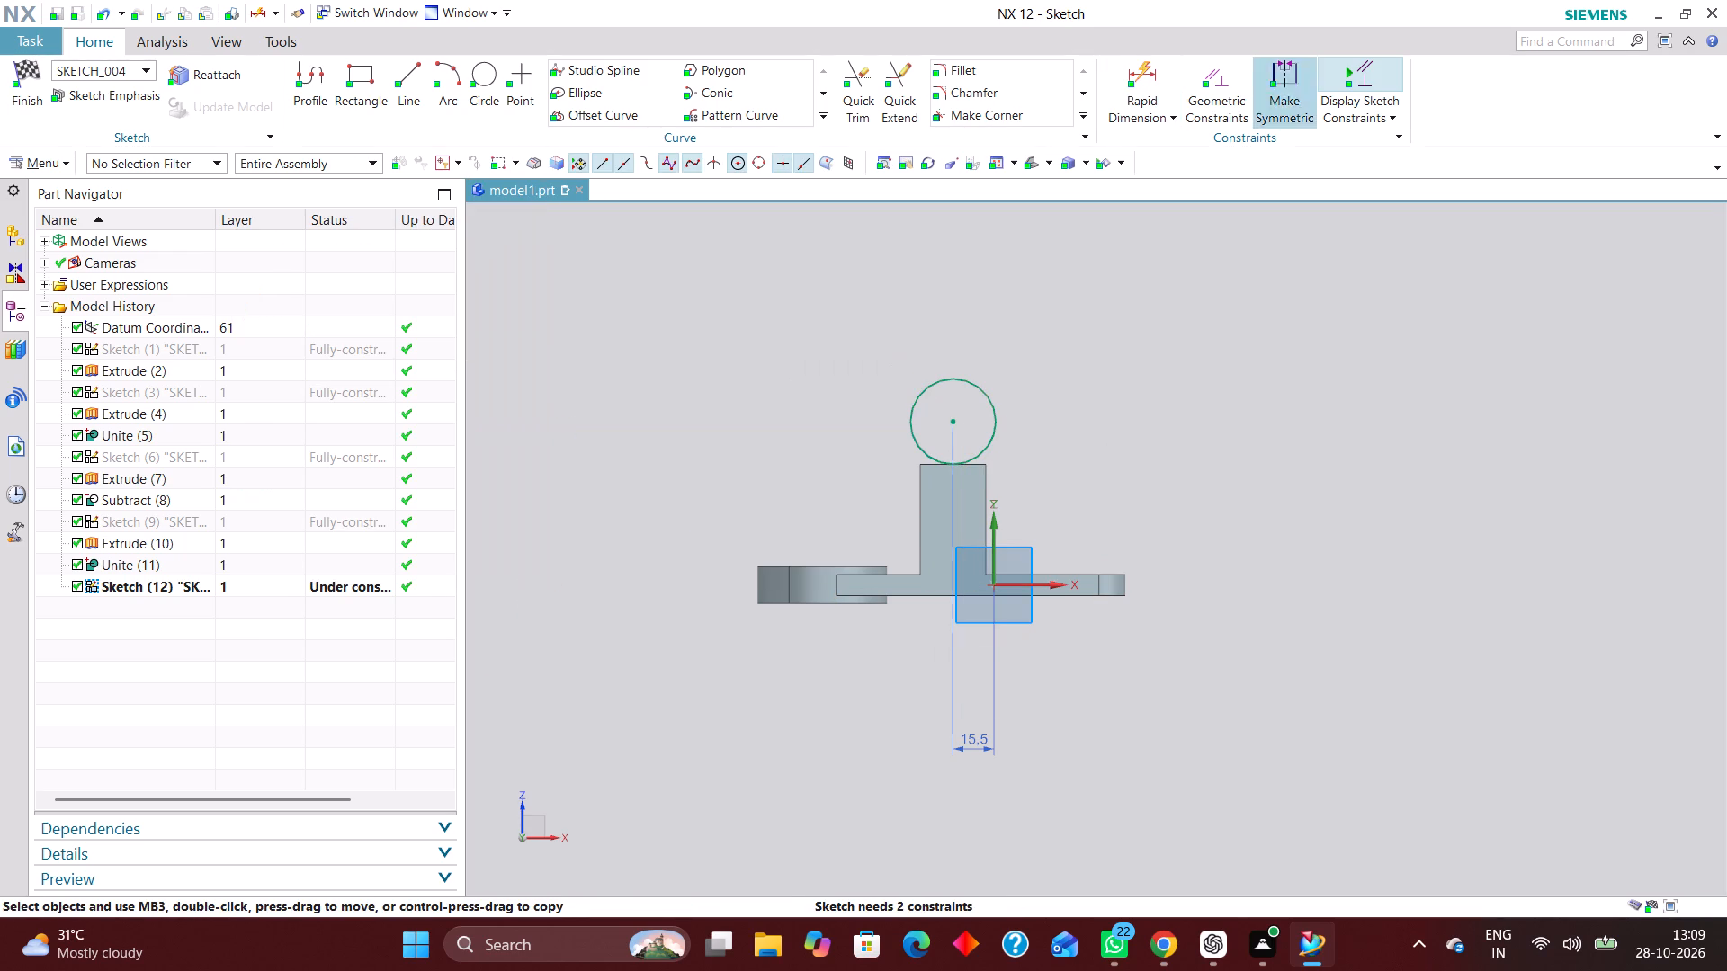
# Dimension the circle's centre 42 mm vertically above the arm's top edge.
pyautogui.click(1138, 69)
pyautogui.click(1057, 574)
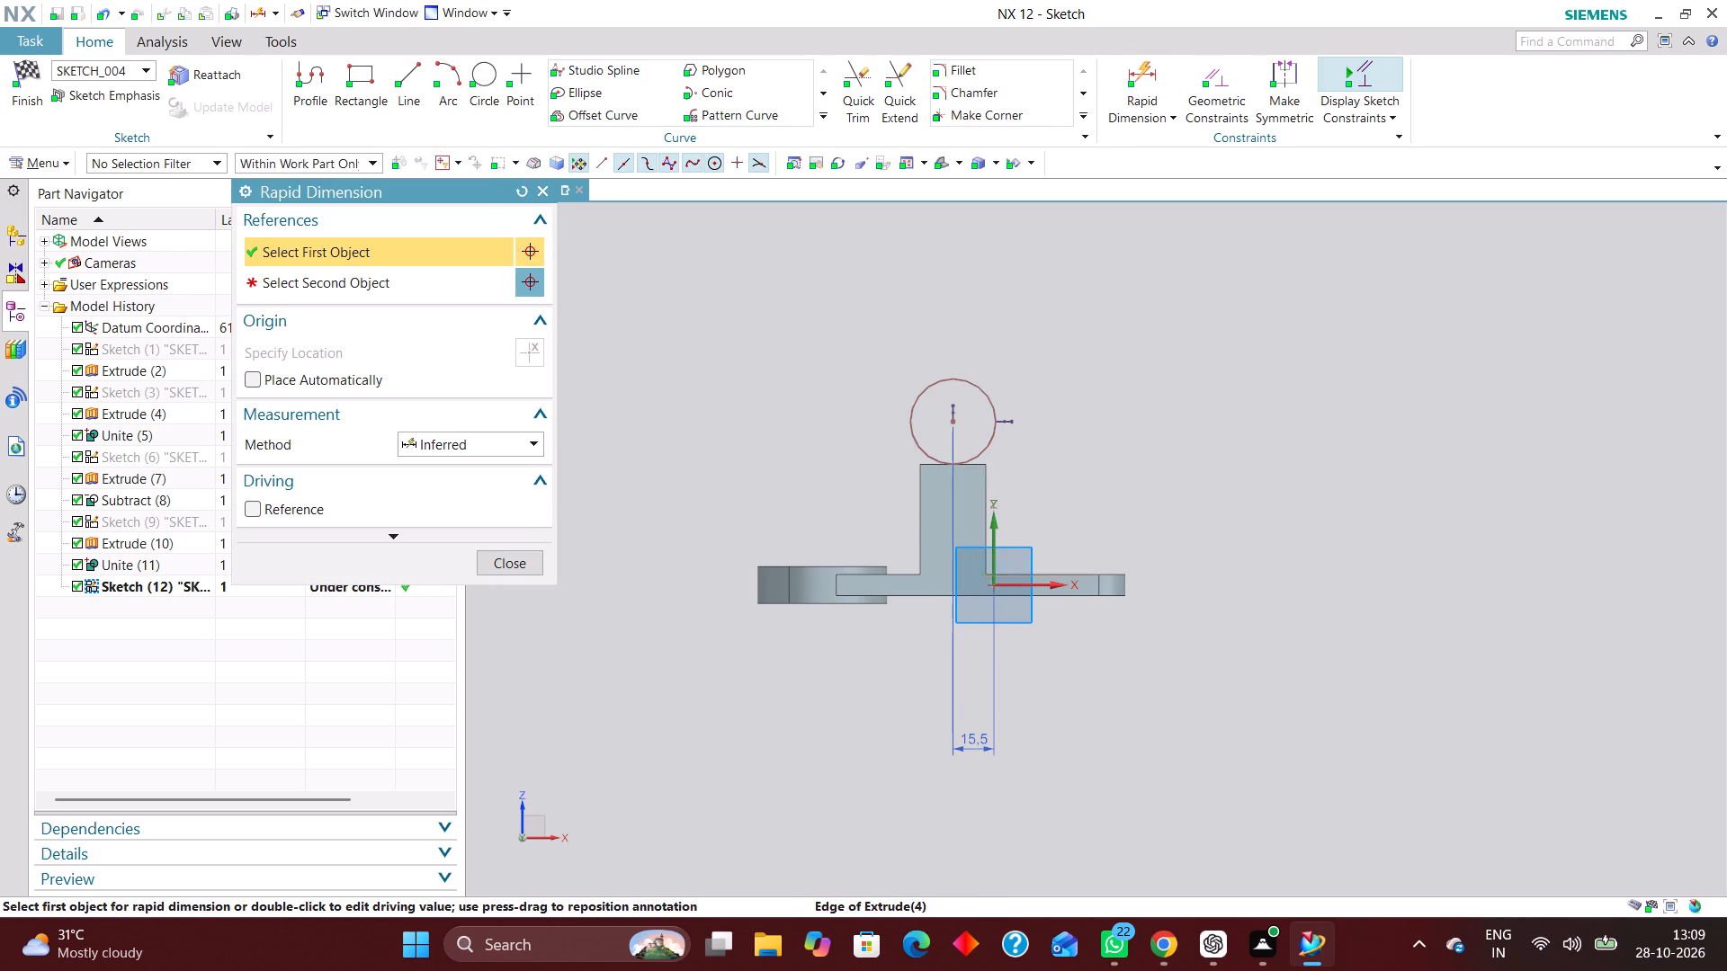
pyautogui.click(953, 423)
pyautogui.click(1074, 490)
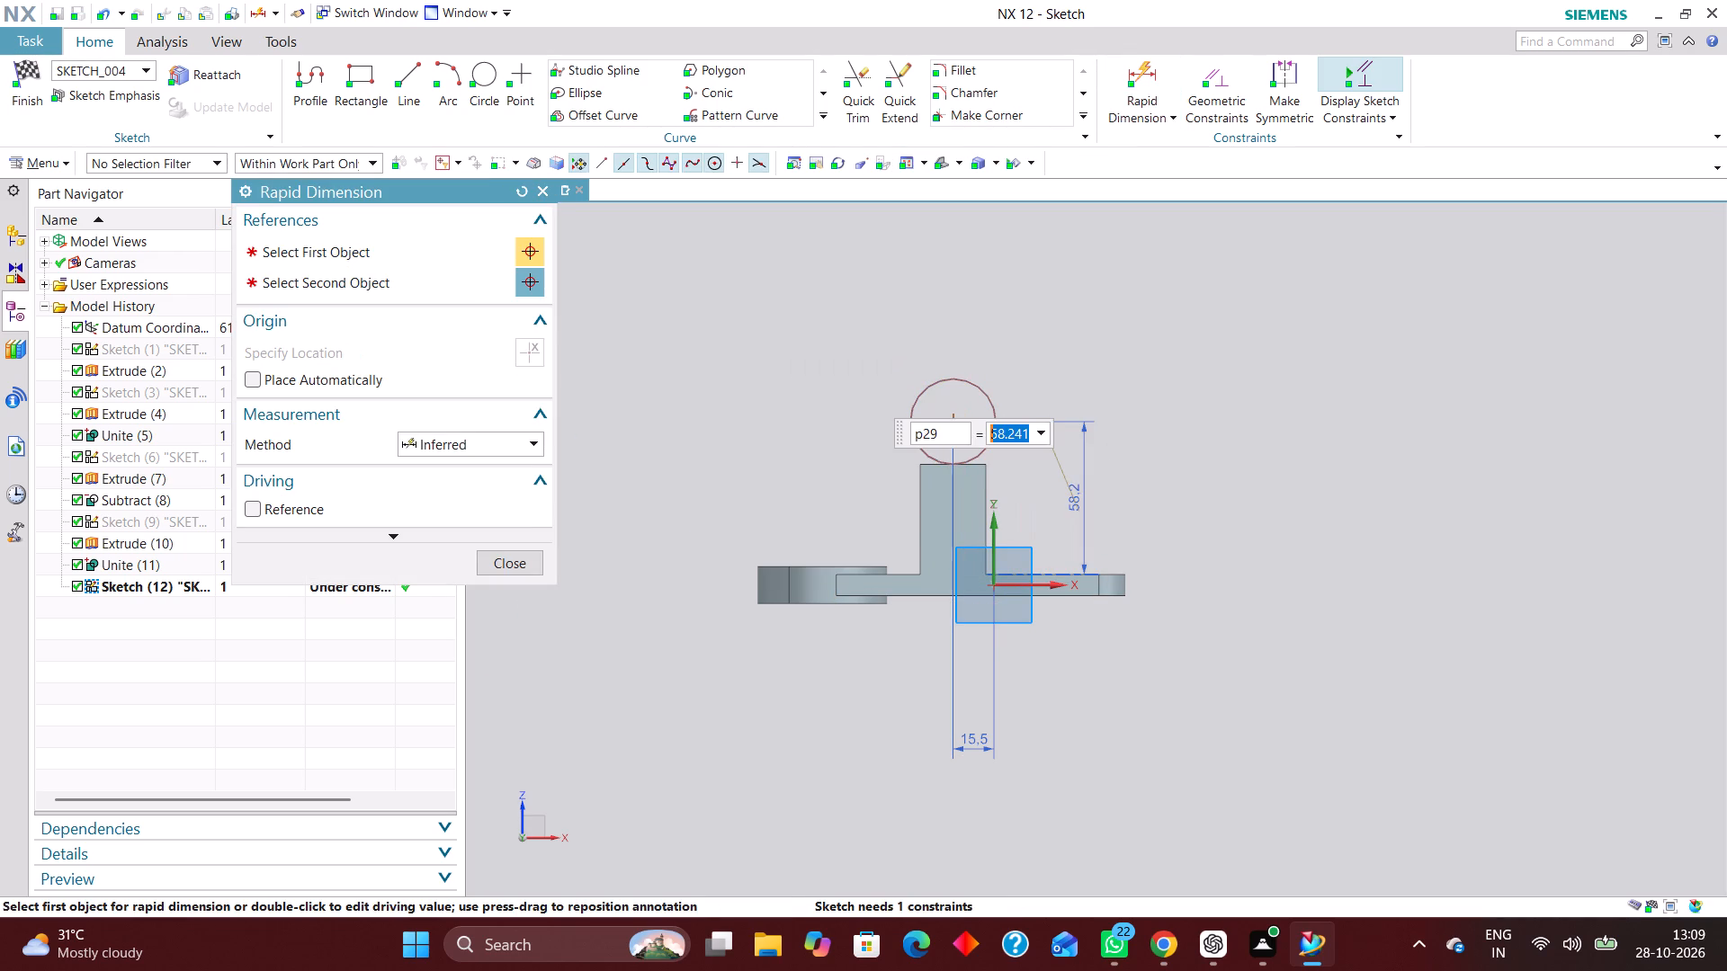
pyautogui.write('42')
pyautogui.press('Return')
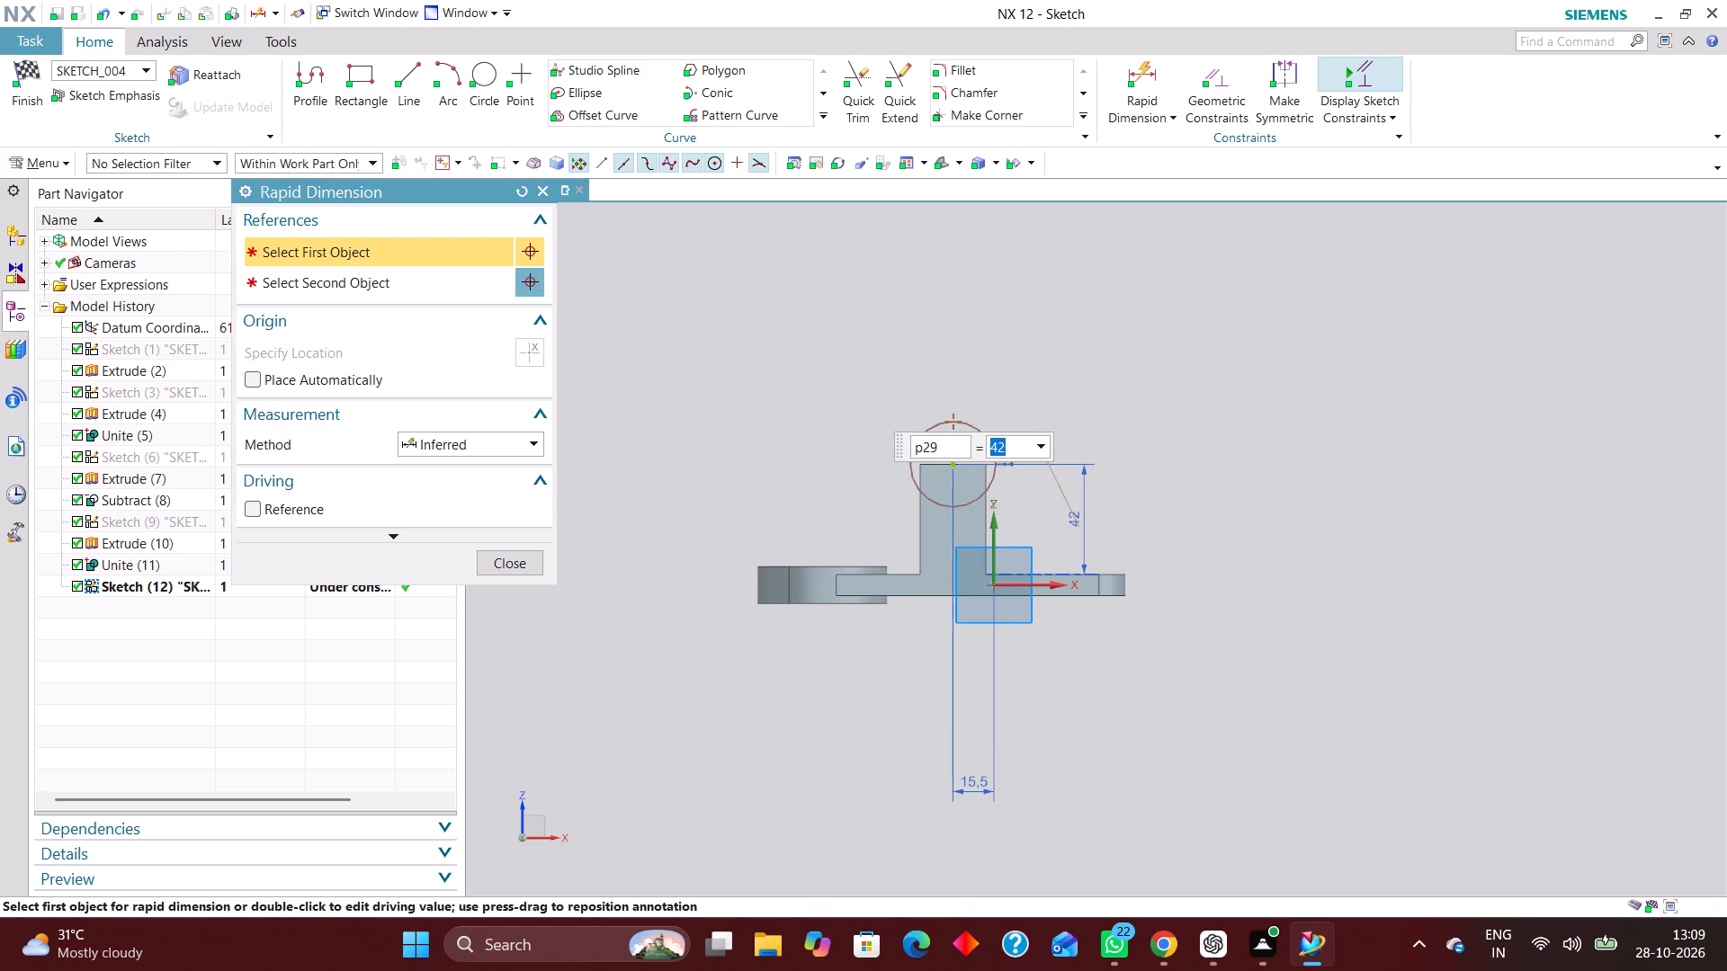
# Add a diametral dimension of 25 mm to the circle and finish the sketch.
pyautogui.click(520, 441)
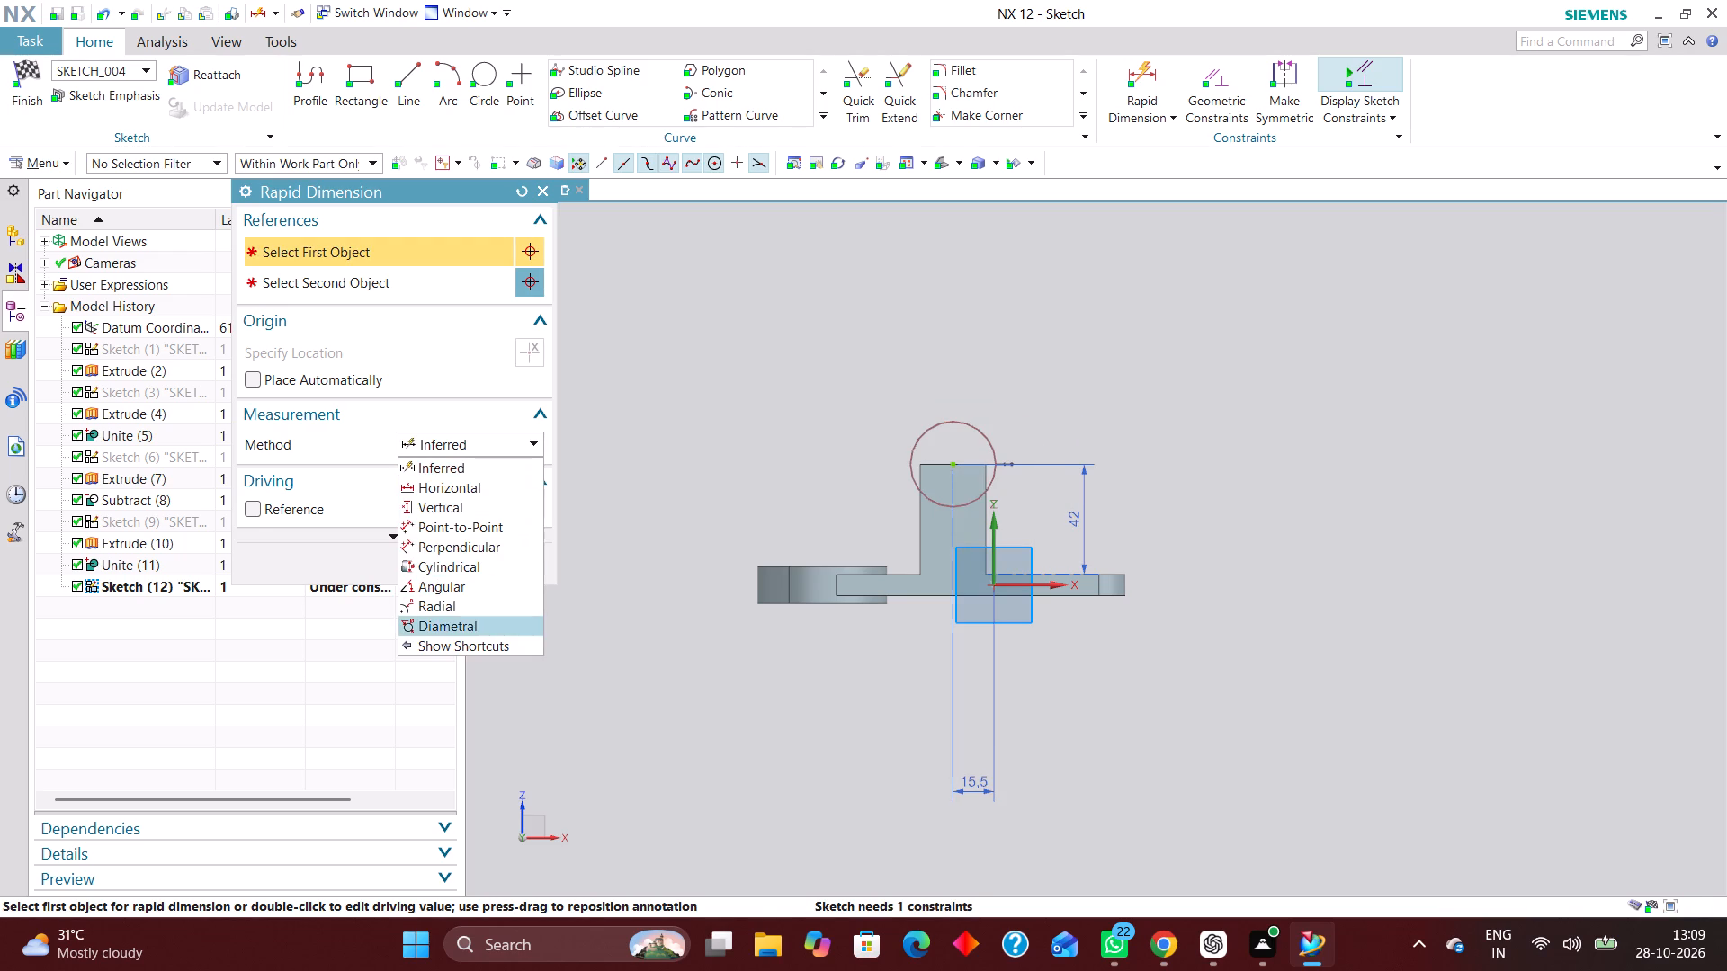
pyautogui.click(484, 619)
pyautogui.click(987, 438)
pyautogui.click(1014, 384)
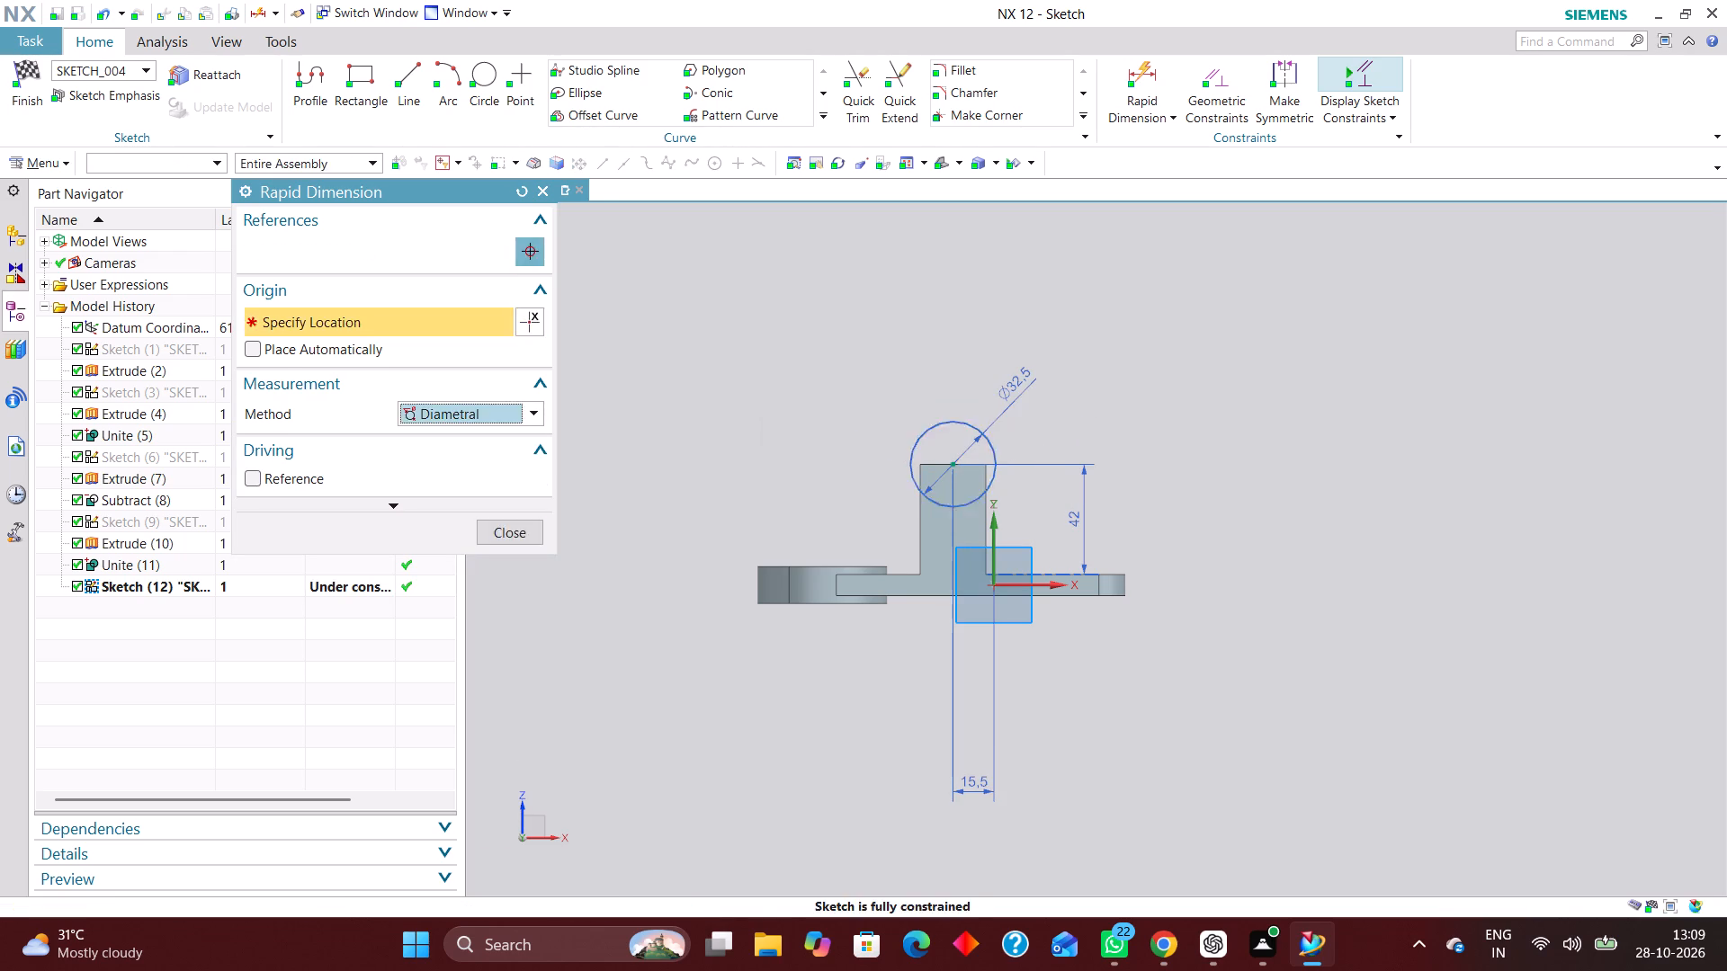
pyautogui.write('25')
pyautogui.press('Return')
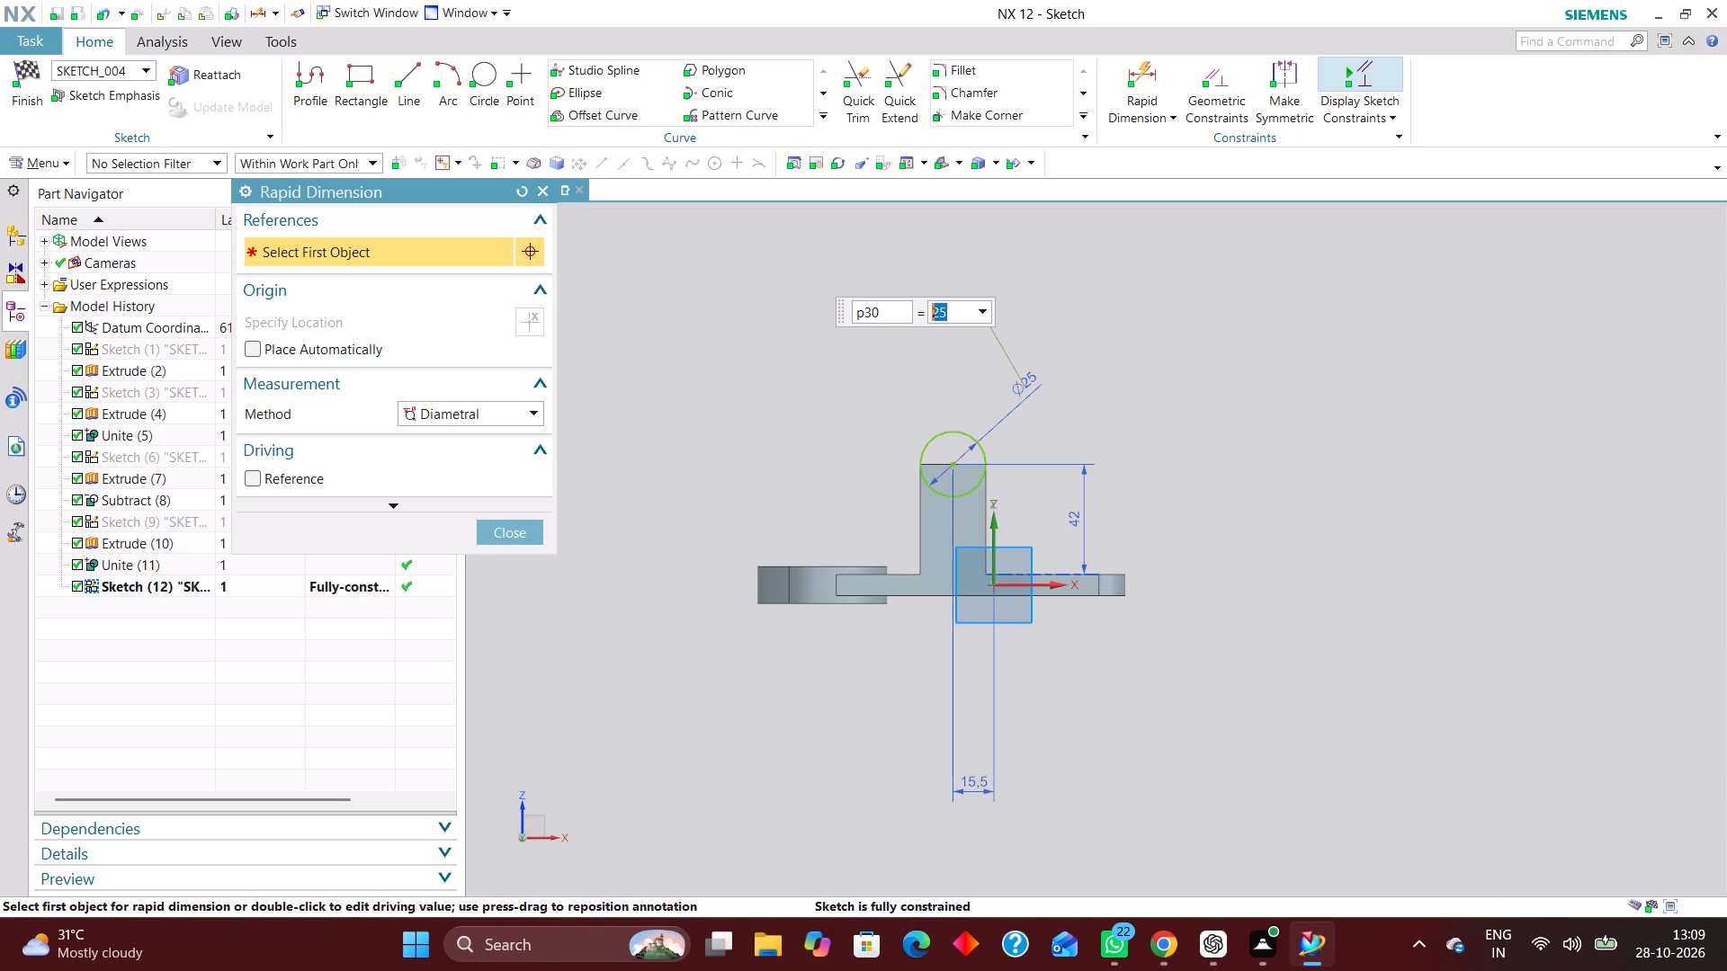
pyautogui.click(515, 529)
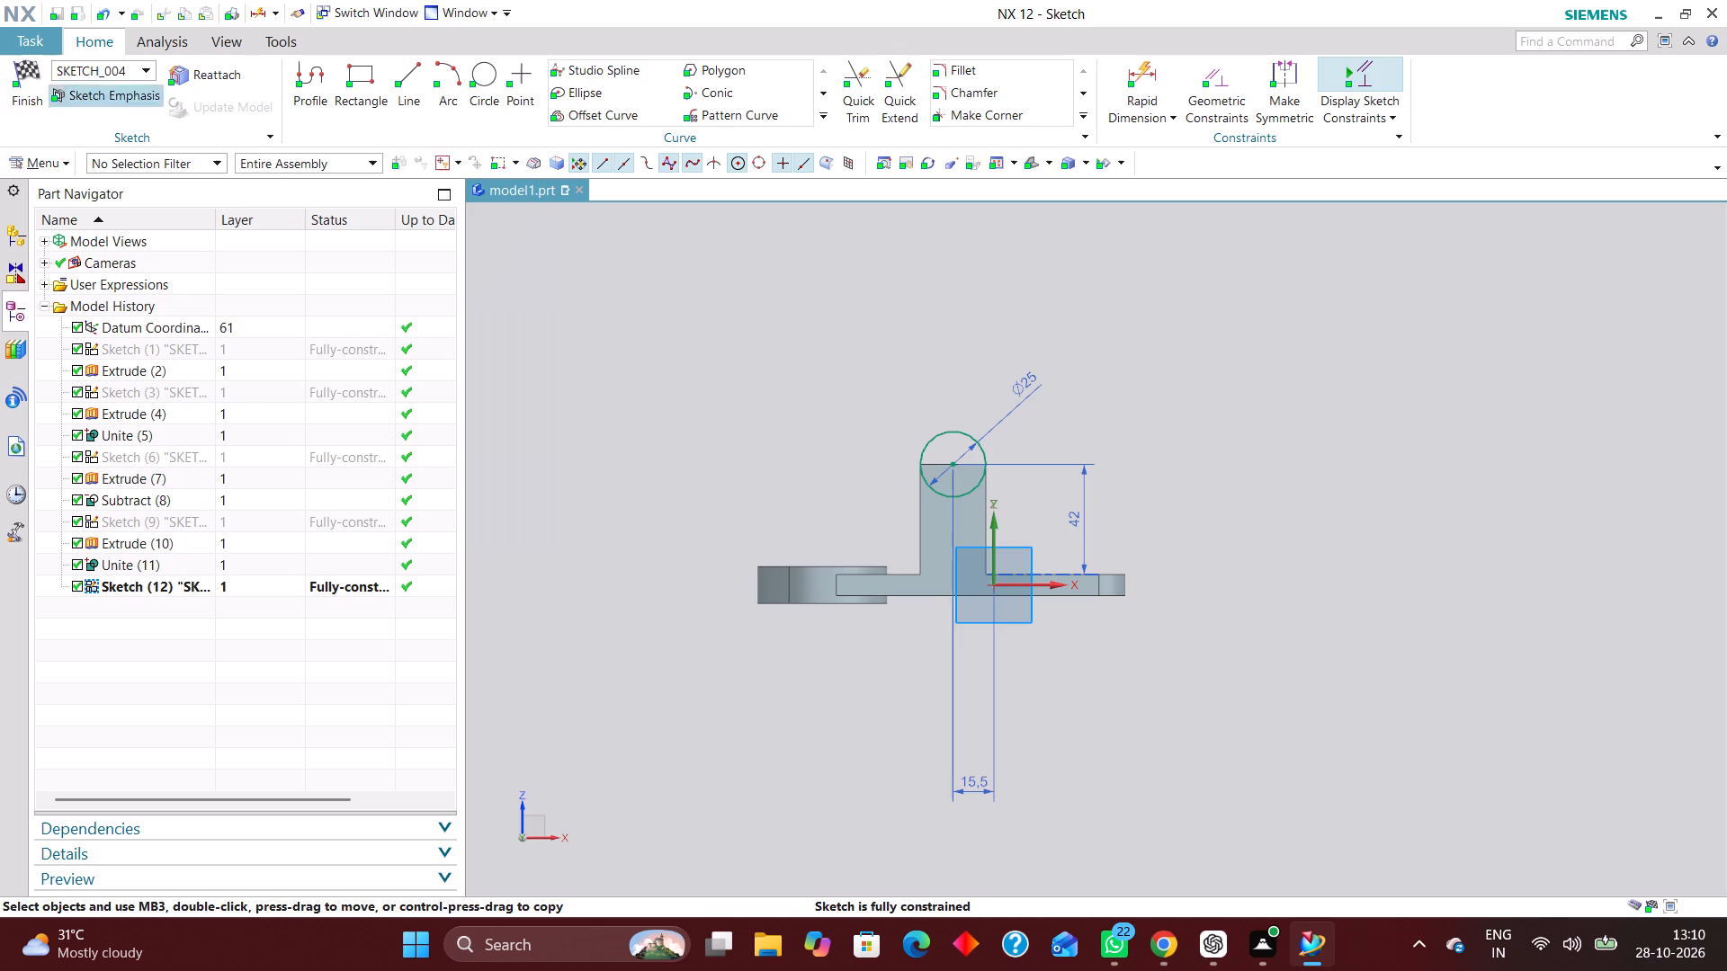
pyautogui.click(12, 70)
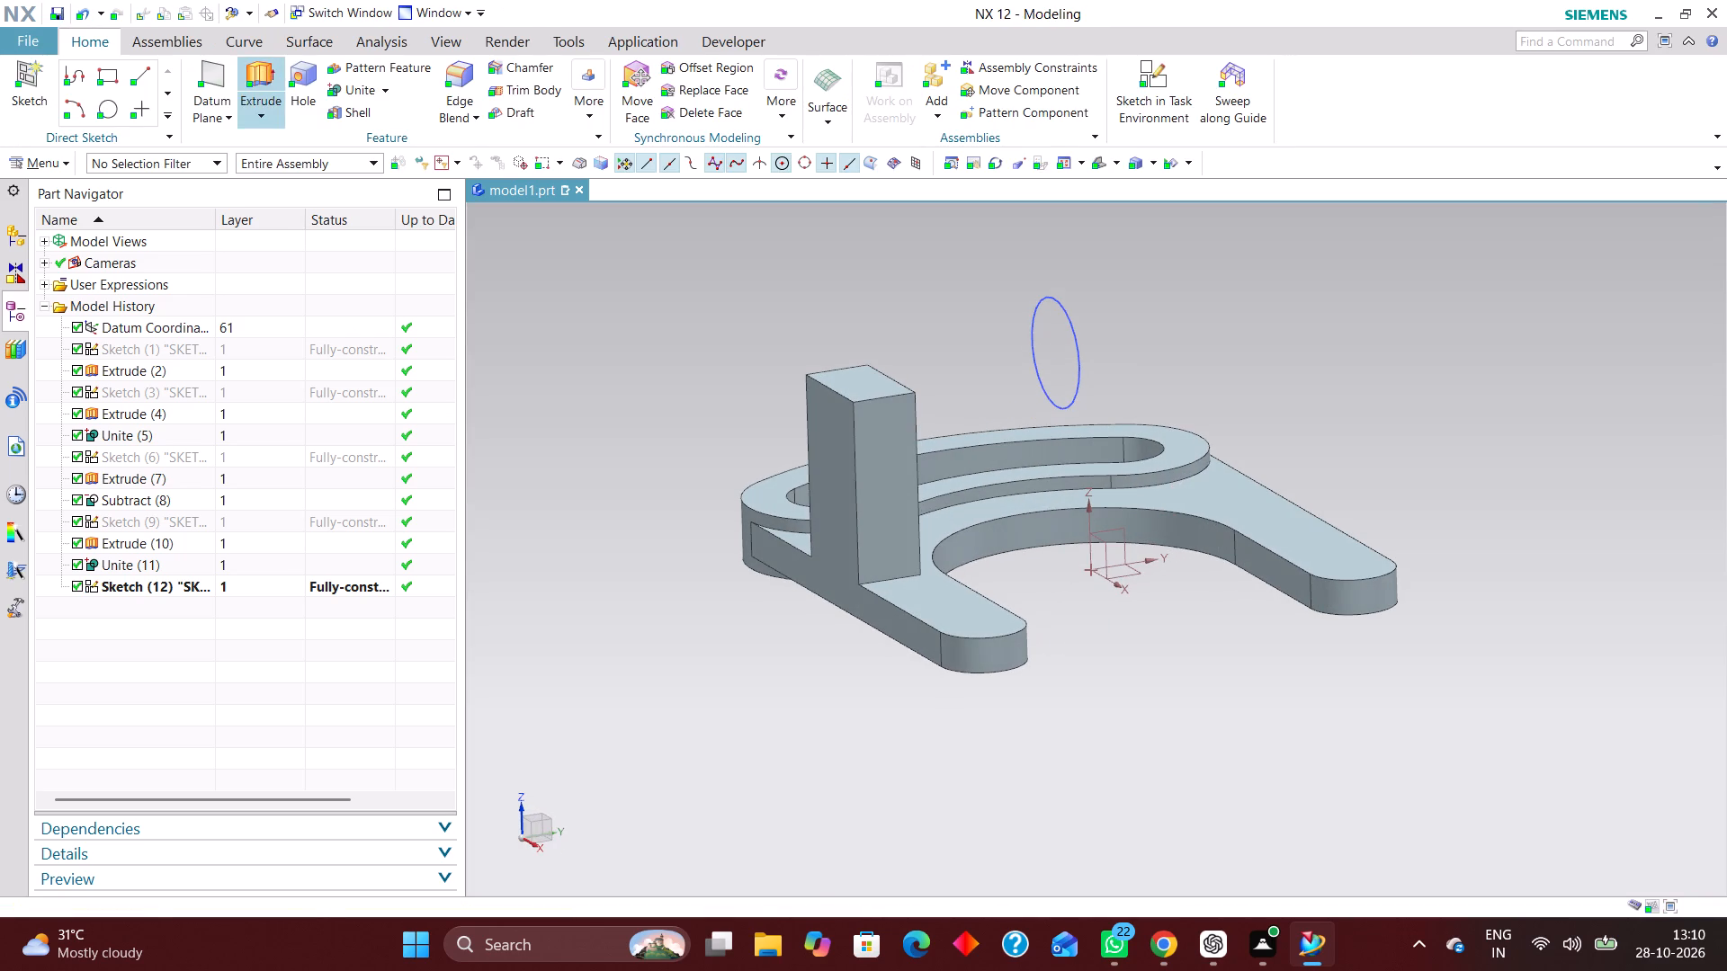
# Extrude the circle from 39 mm to 56 mm as a separate cylindrical body at the top of the upright block, with Boolean None.
pyautogui.click(248, 69)
pyautogui.click(1075, 319)
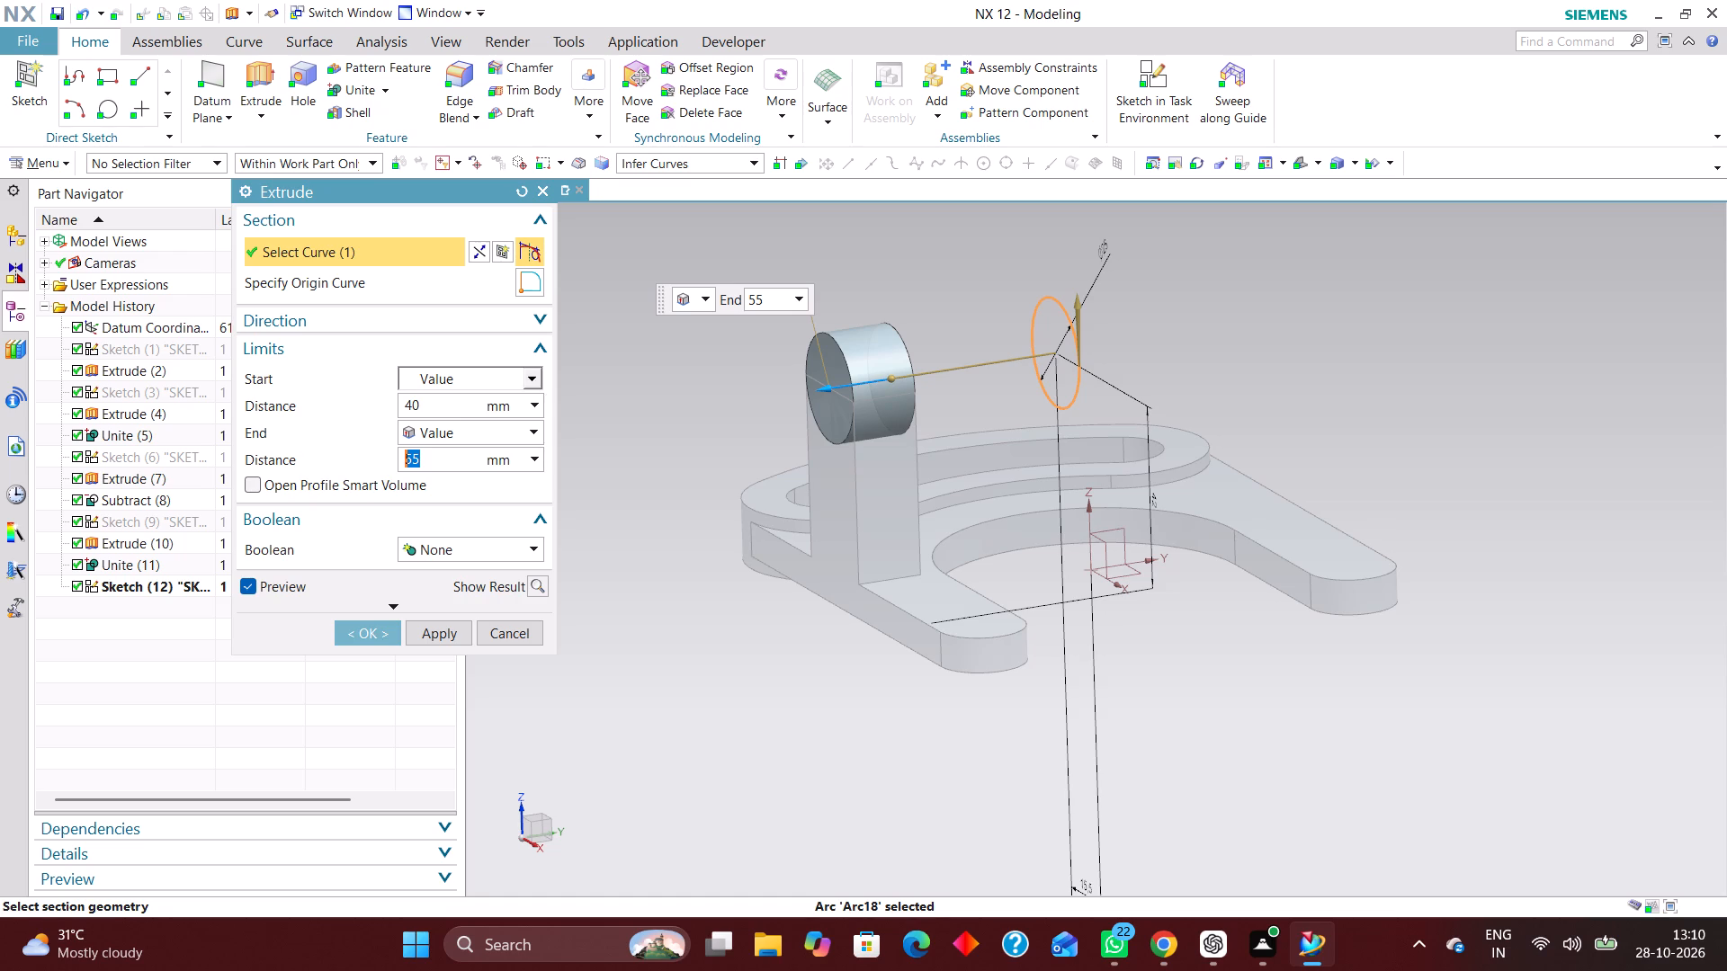
pyautogui.moveTo(1330, 373); pyautogui.dragTo(1230, 398, button='right')
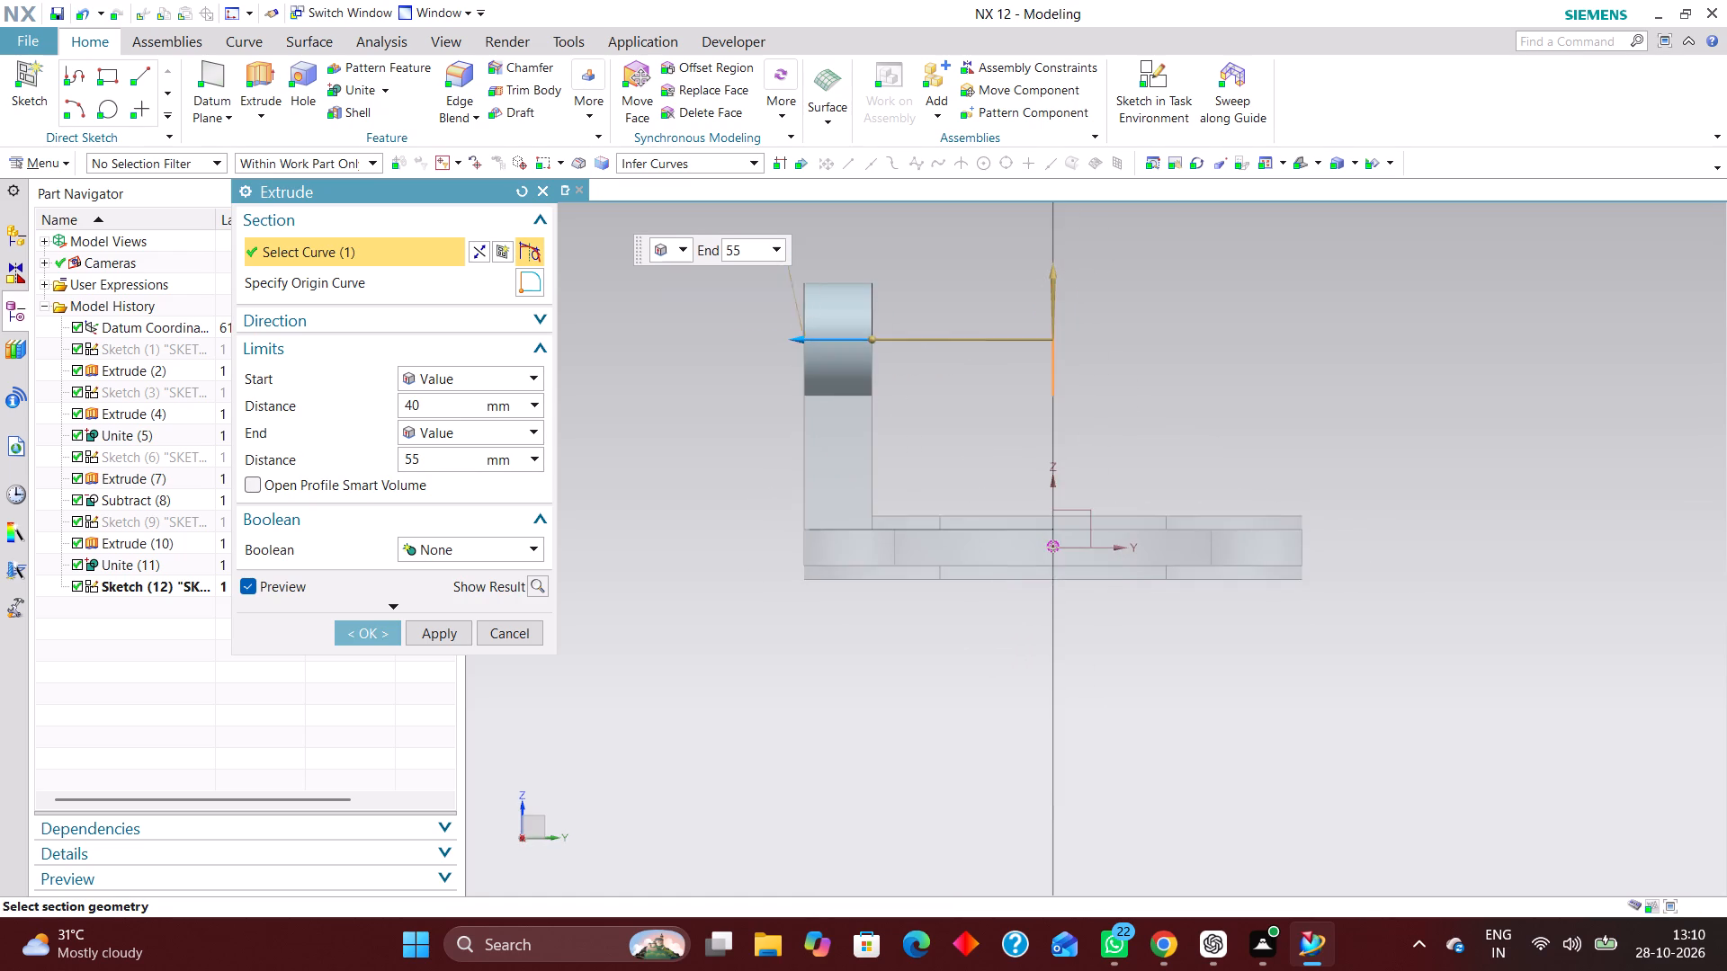
pyautogui.scroll(3, 811, 346)
pyautogui.moveTo(788, 332); pyautogui.dragTo(779, 332)
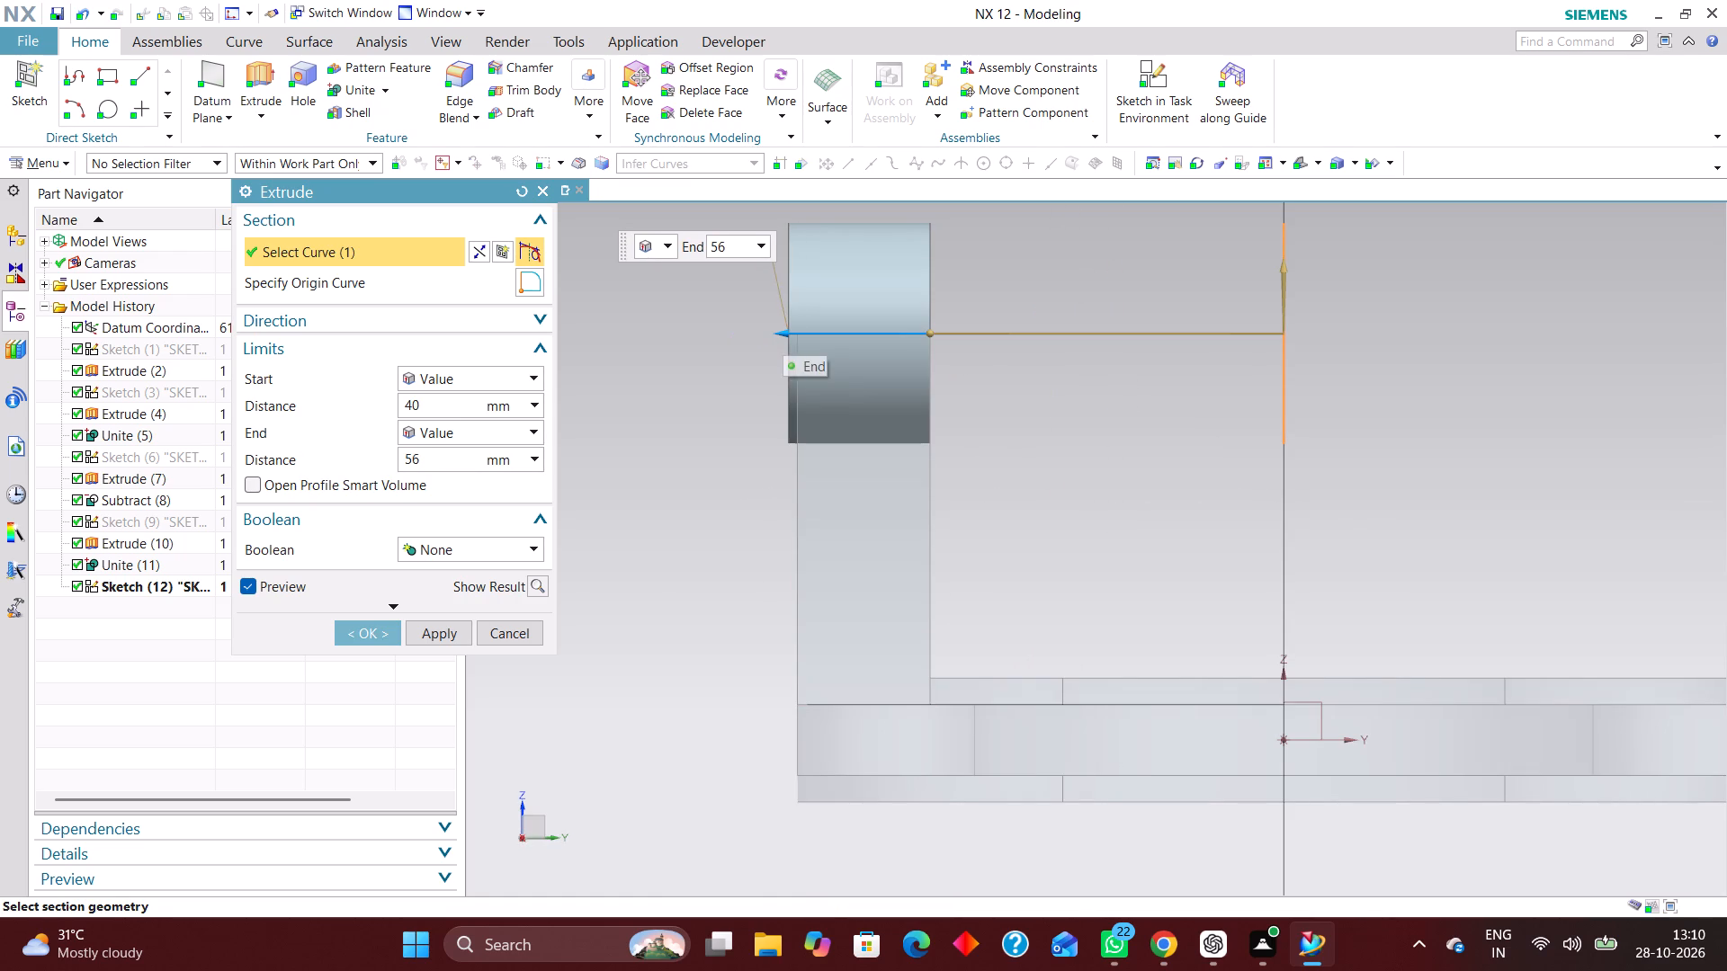
pyautogui.moveTo(779, 332); pyautogui.dragTo(777, 332)
pyautogui.moveTo(932, 334); pyautogui.dragTo(942, 334)
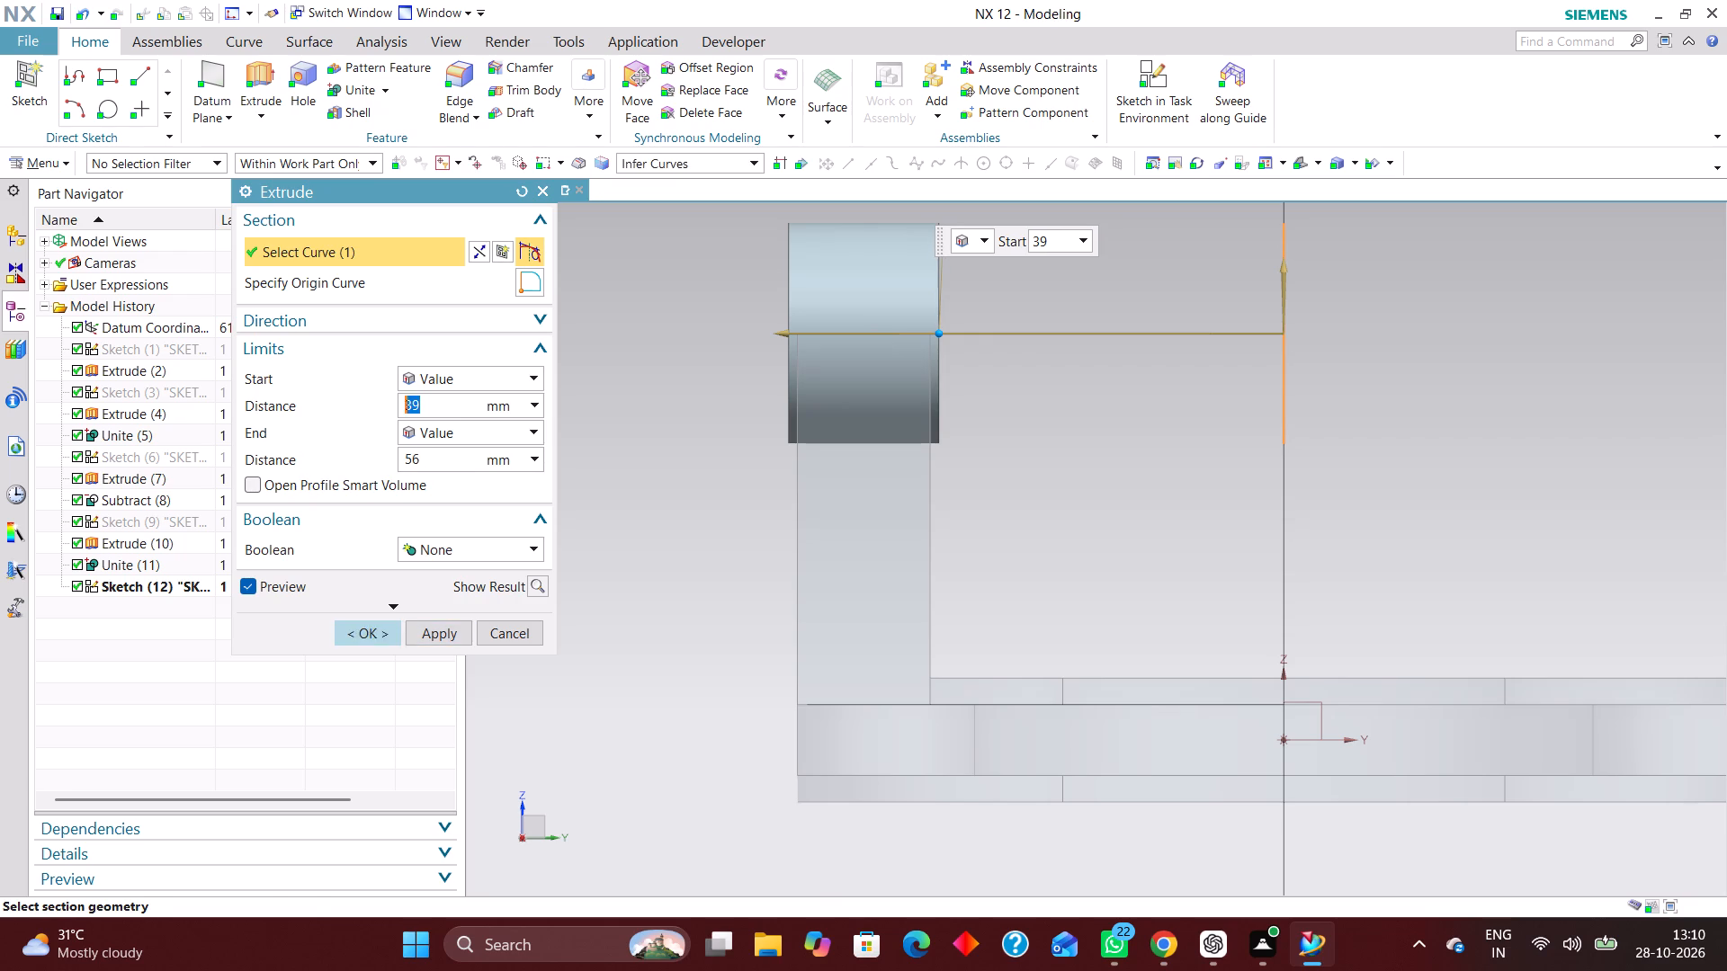
pyautogui.click(392, 629)
pyautogui.moveTo(707, 560); pyautogui.dragTo(770, 551, button='middle')
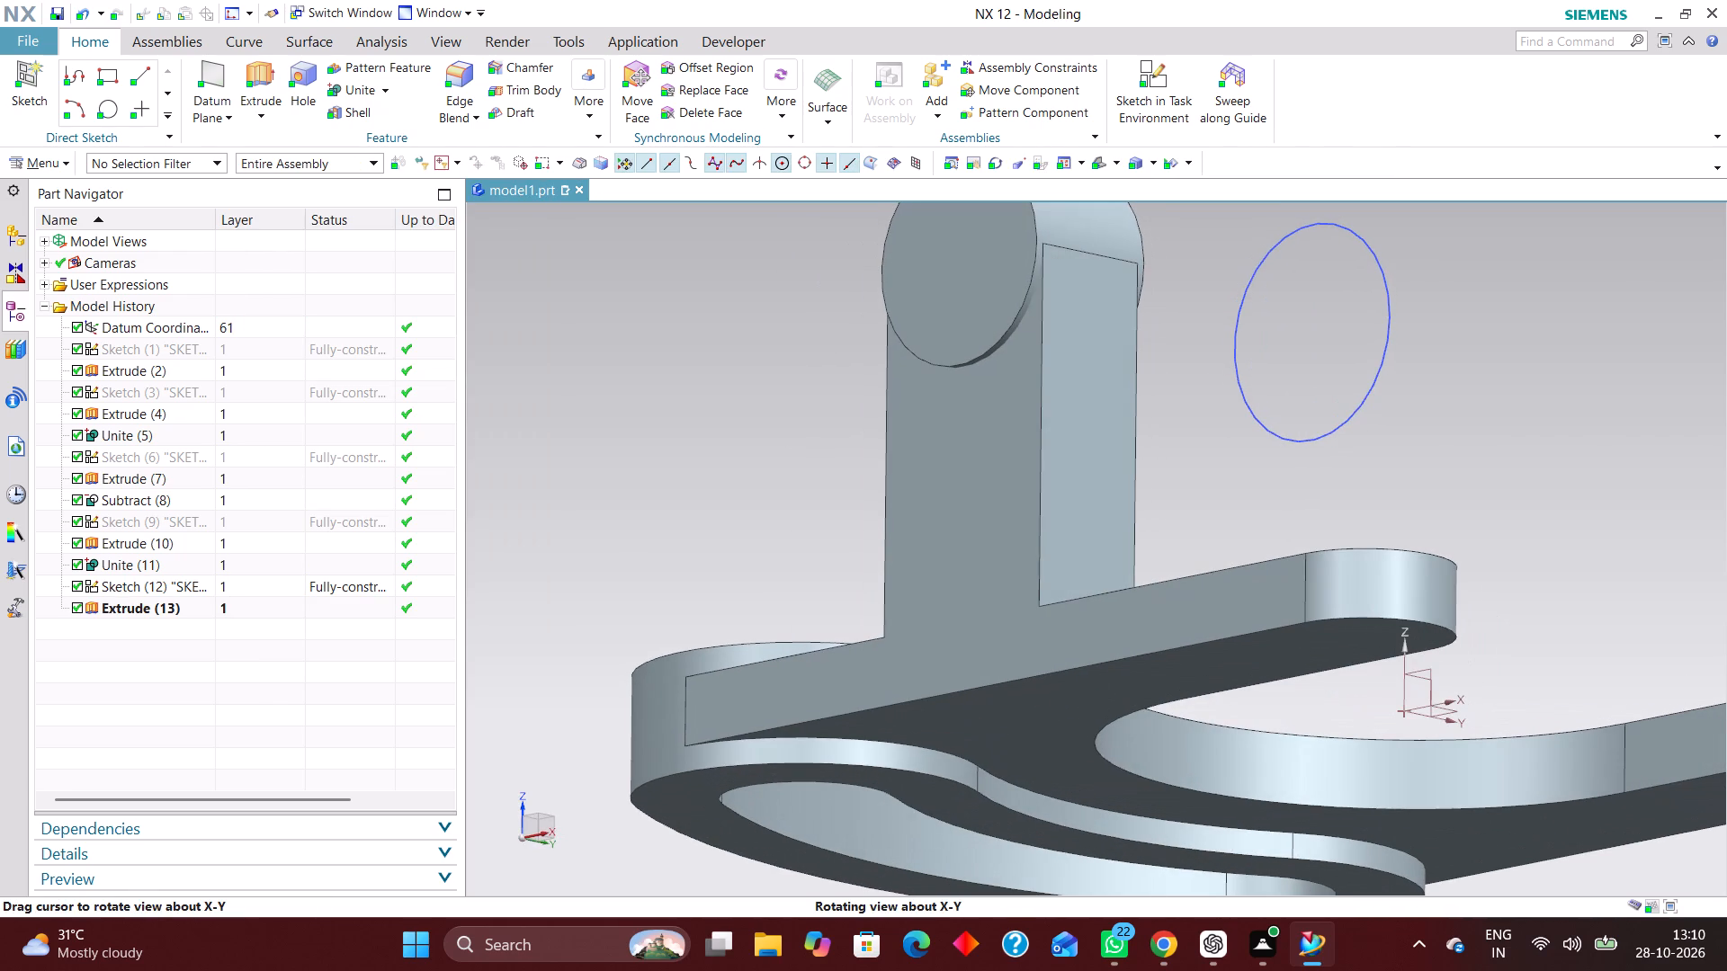
# Hide the circle sketch used for the cylindrical boss.
pyautogui.moveTo(770, 551); pyautogui.dragTo(770, 554, button='middle')
pyautogui.scroll(-4, 874, 520)
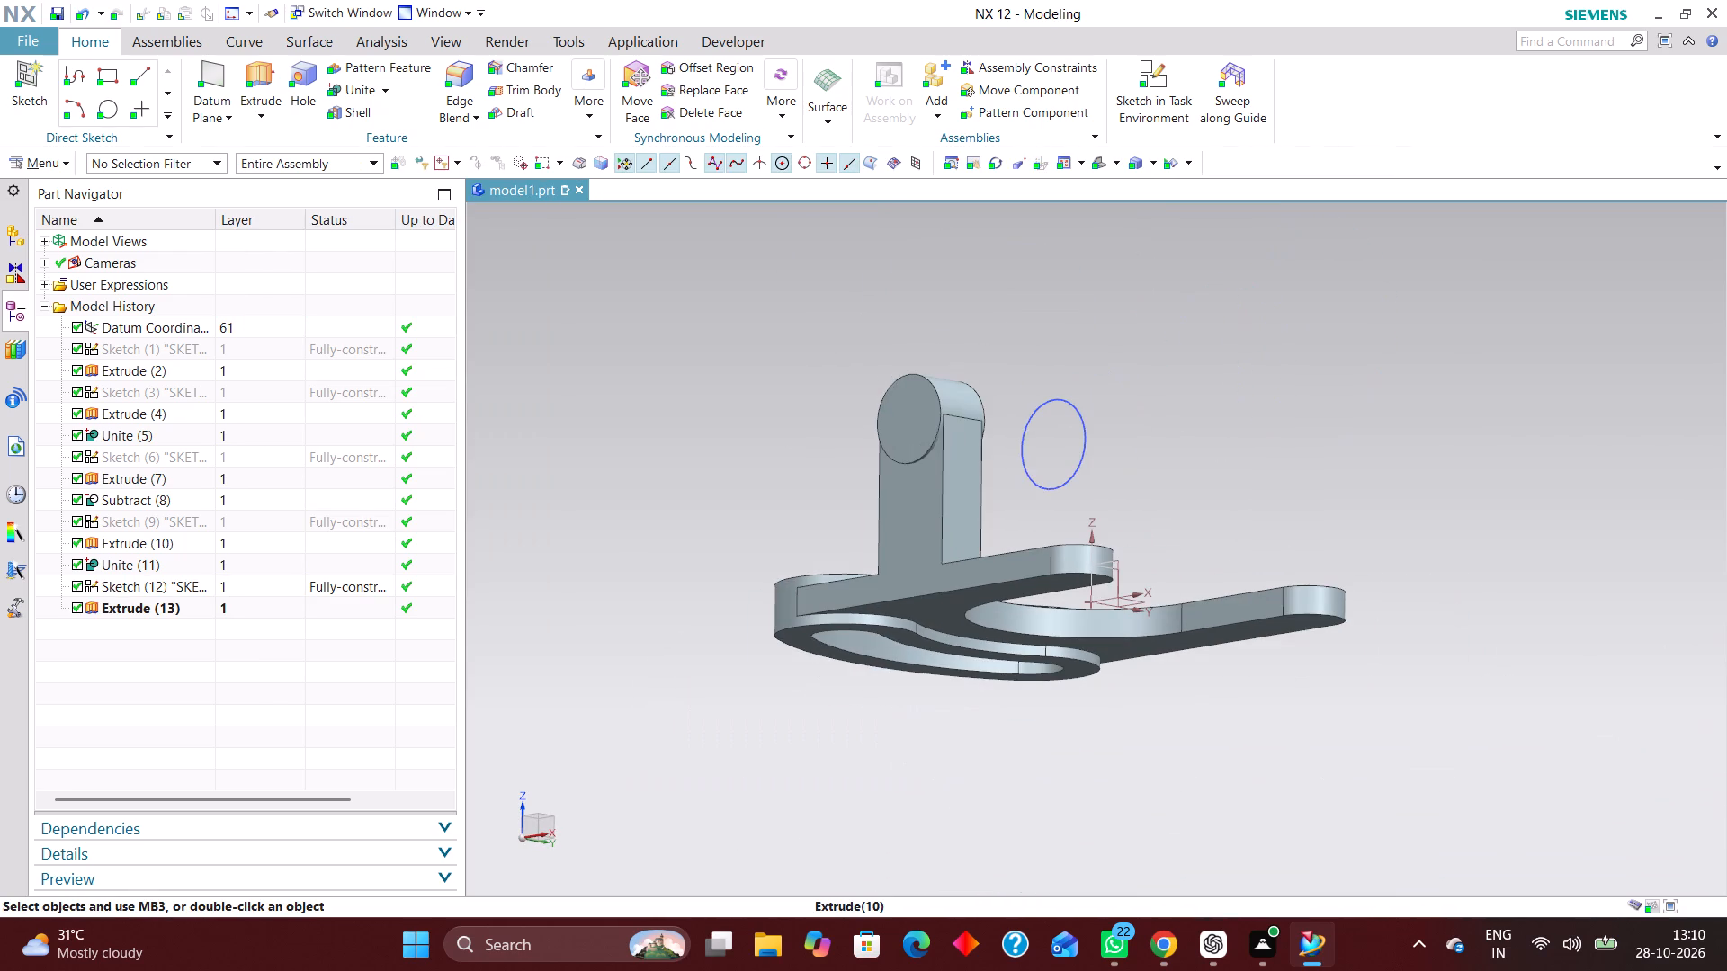
pyautogui.moveTo(1080, 421); pyautogui.dragTo(1087, 477, button='right')
# Unite the cylindrical boss with the bracket body, using the bracket as the target and the boss as the tool.
pyautogui.moveTo(1136, 463); pyautogui.dragTo(1138, 520, button='middle')
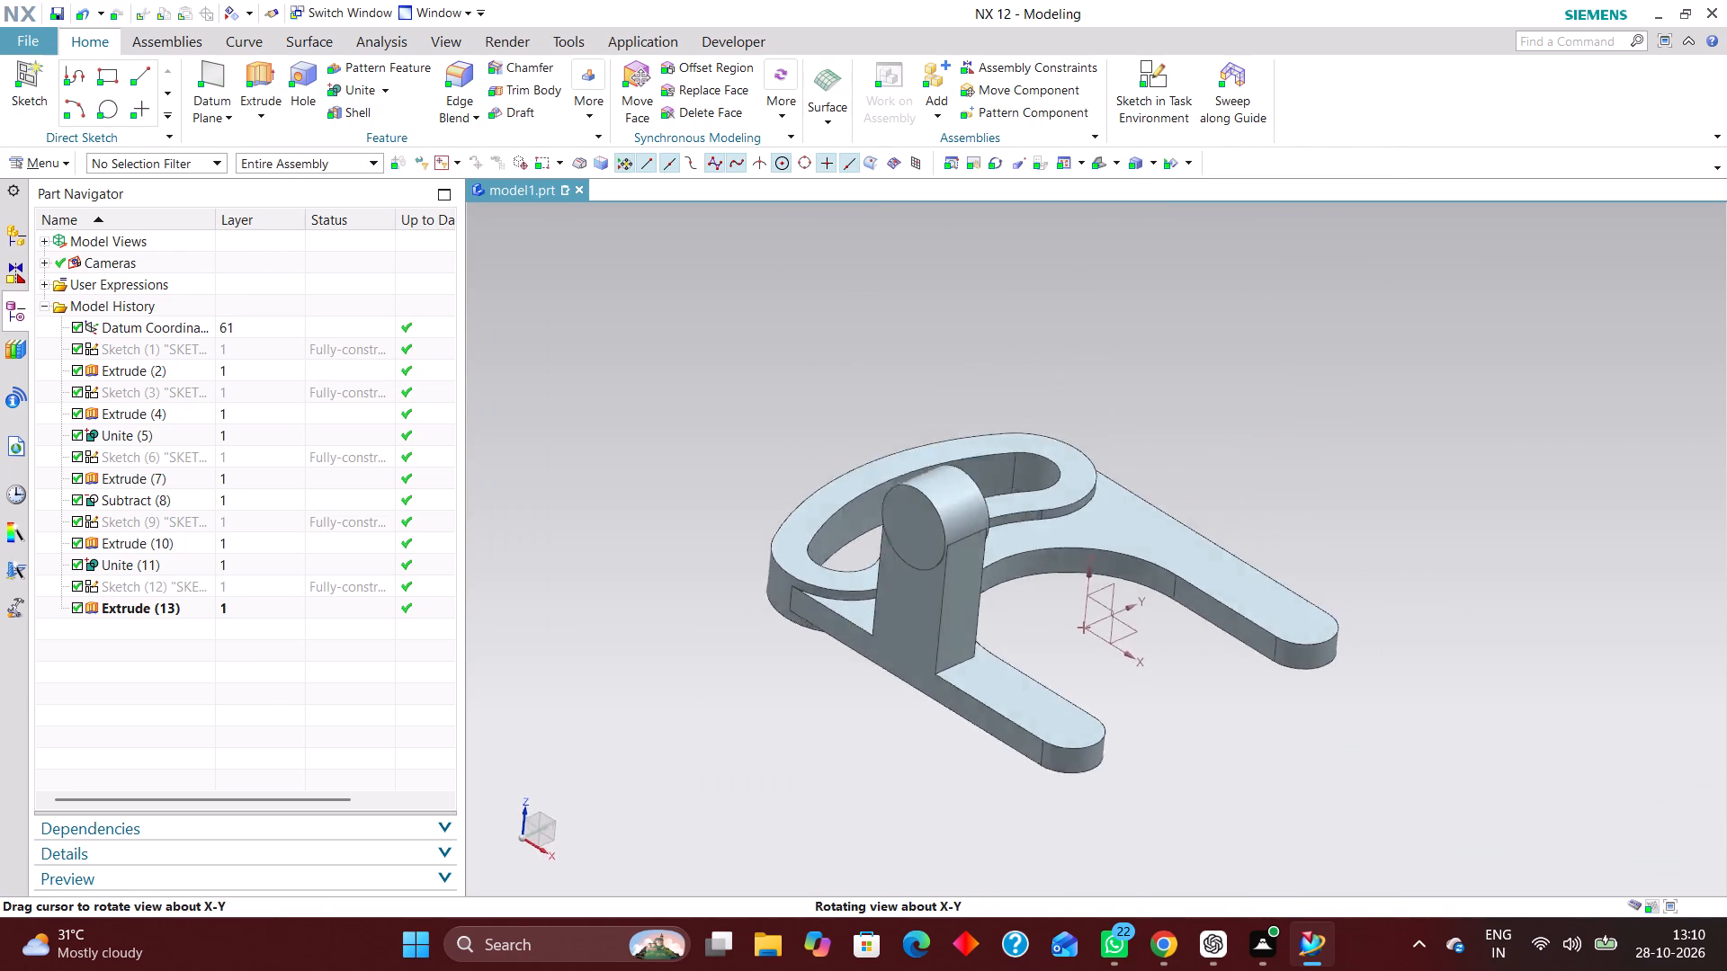
pyautogui.moveTo(1138, 520); pyautogui.dragTo(1132, 529, button='middle')
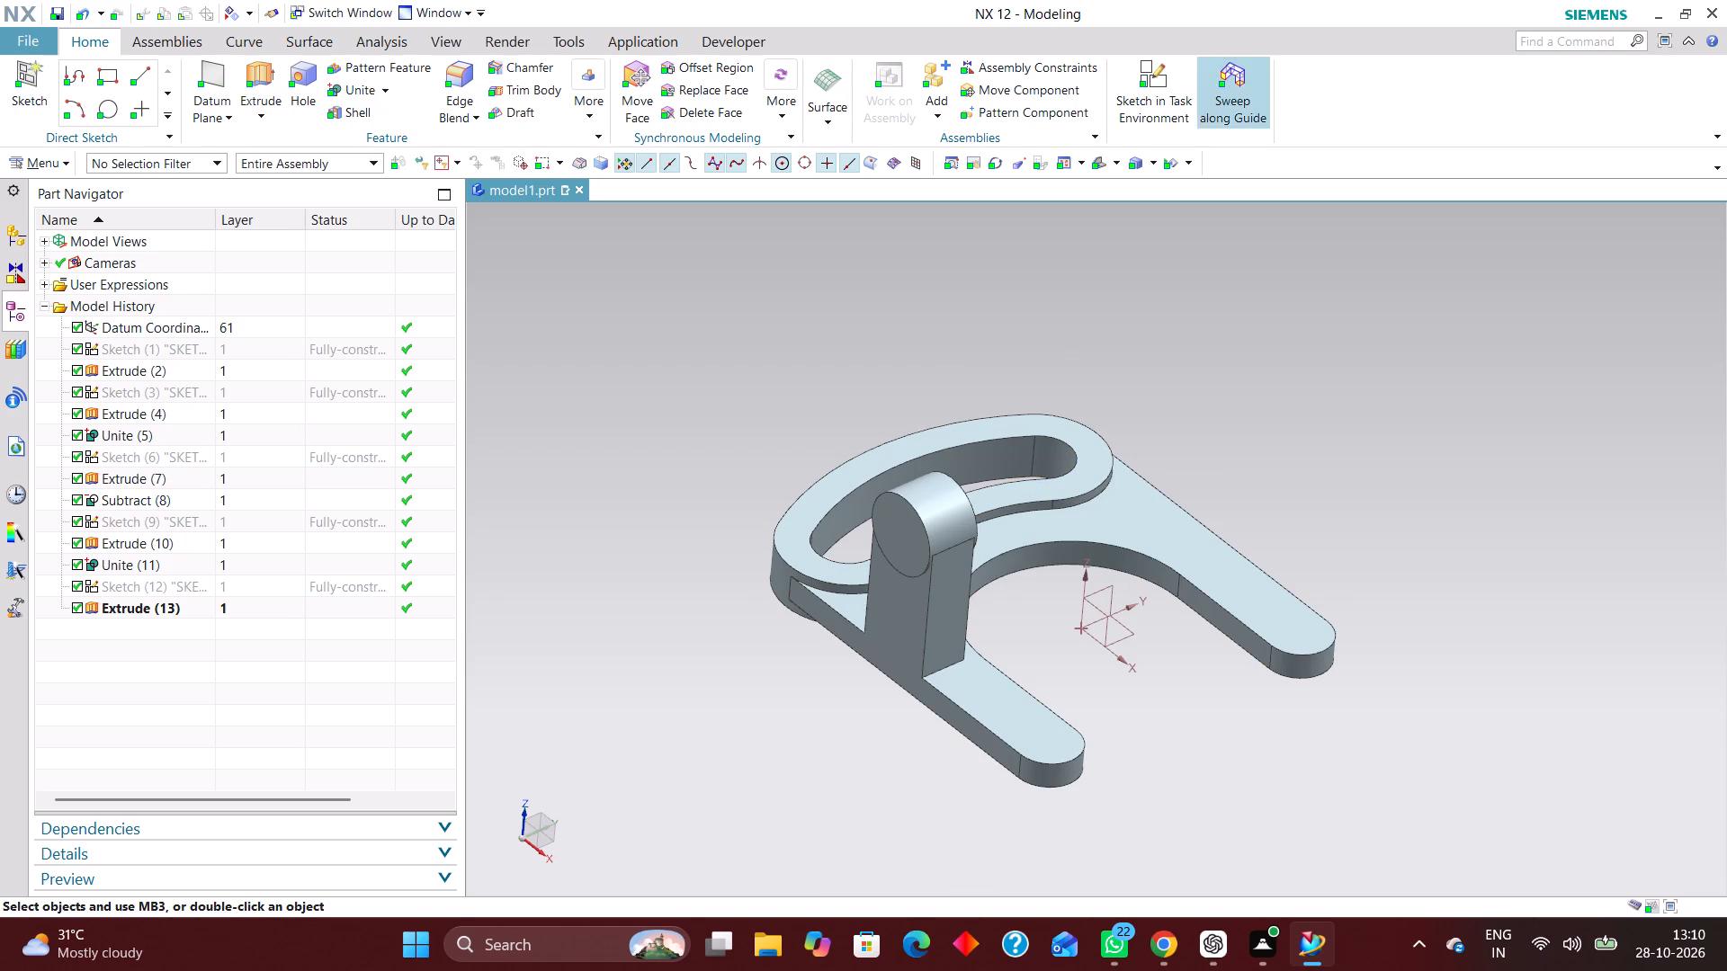
pyautogui.click(354, 87)
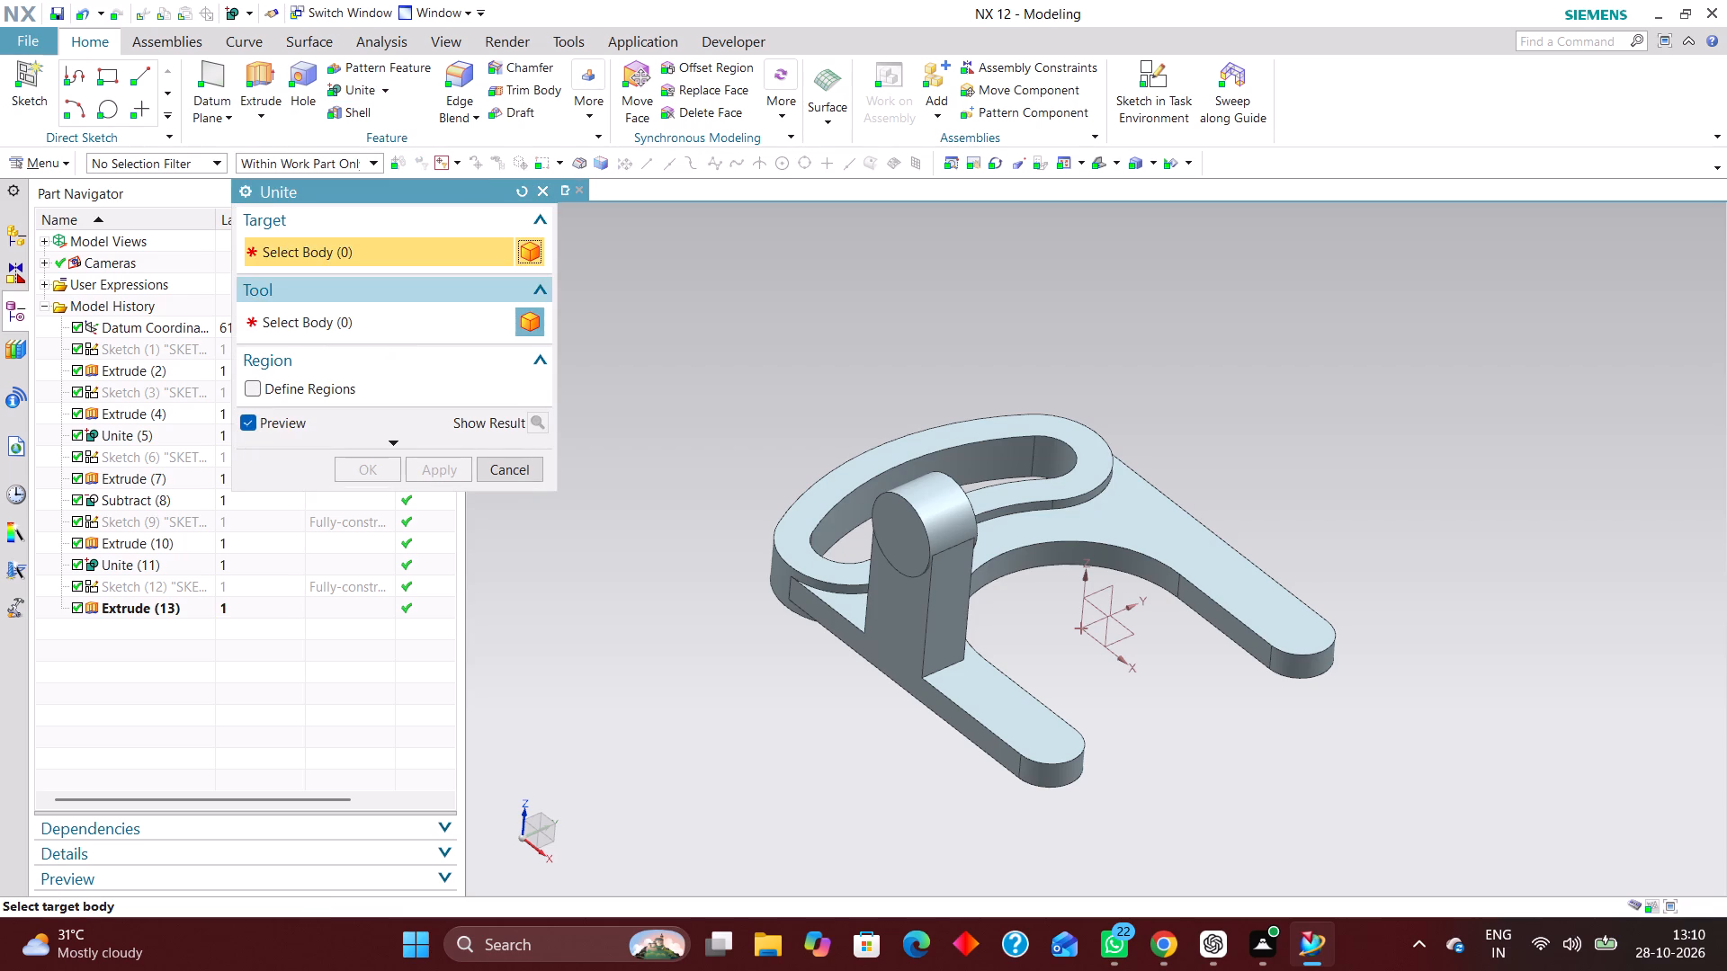
pyautogui.click(992, 740)
pyautogui.click(935, 497)
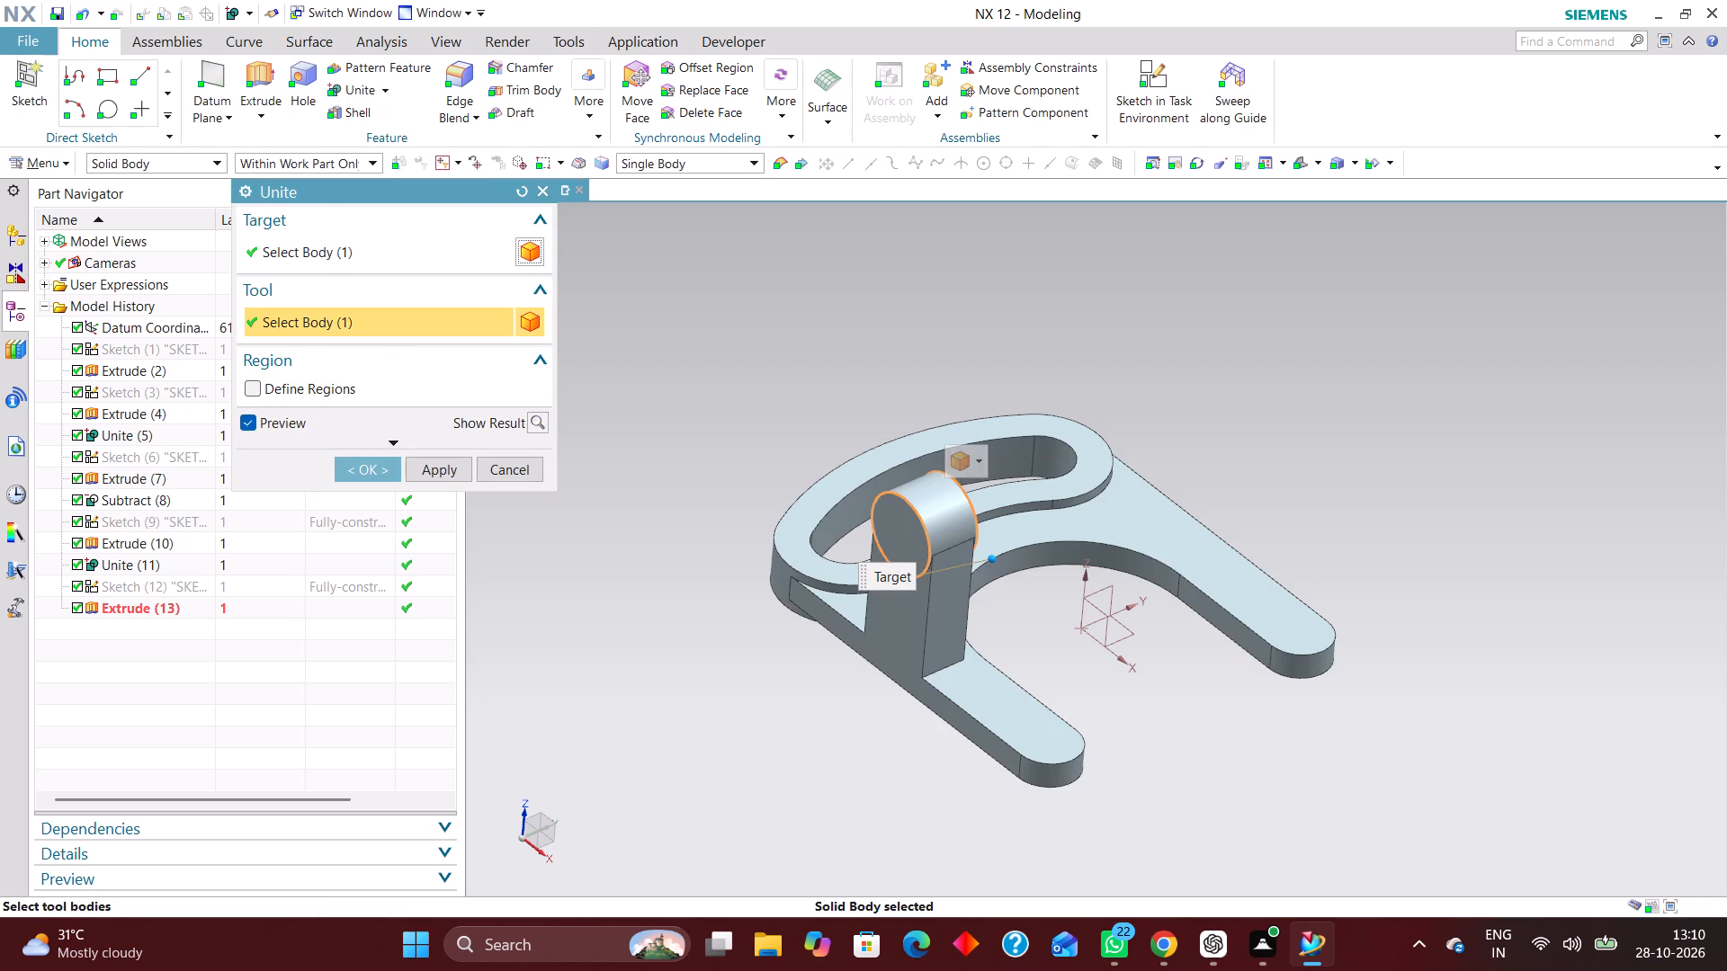
pyautogui.click(381, 465)
# Start a task-environment sketch on the XY datum plane and draw a circle about 22 mm in diameter just beyond the rear arm's rounded end.
pyautogui.click(1157, 75)
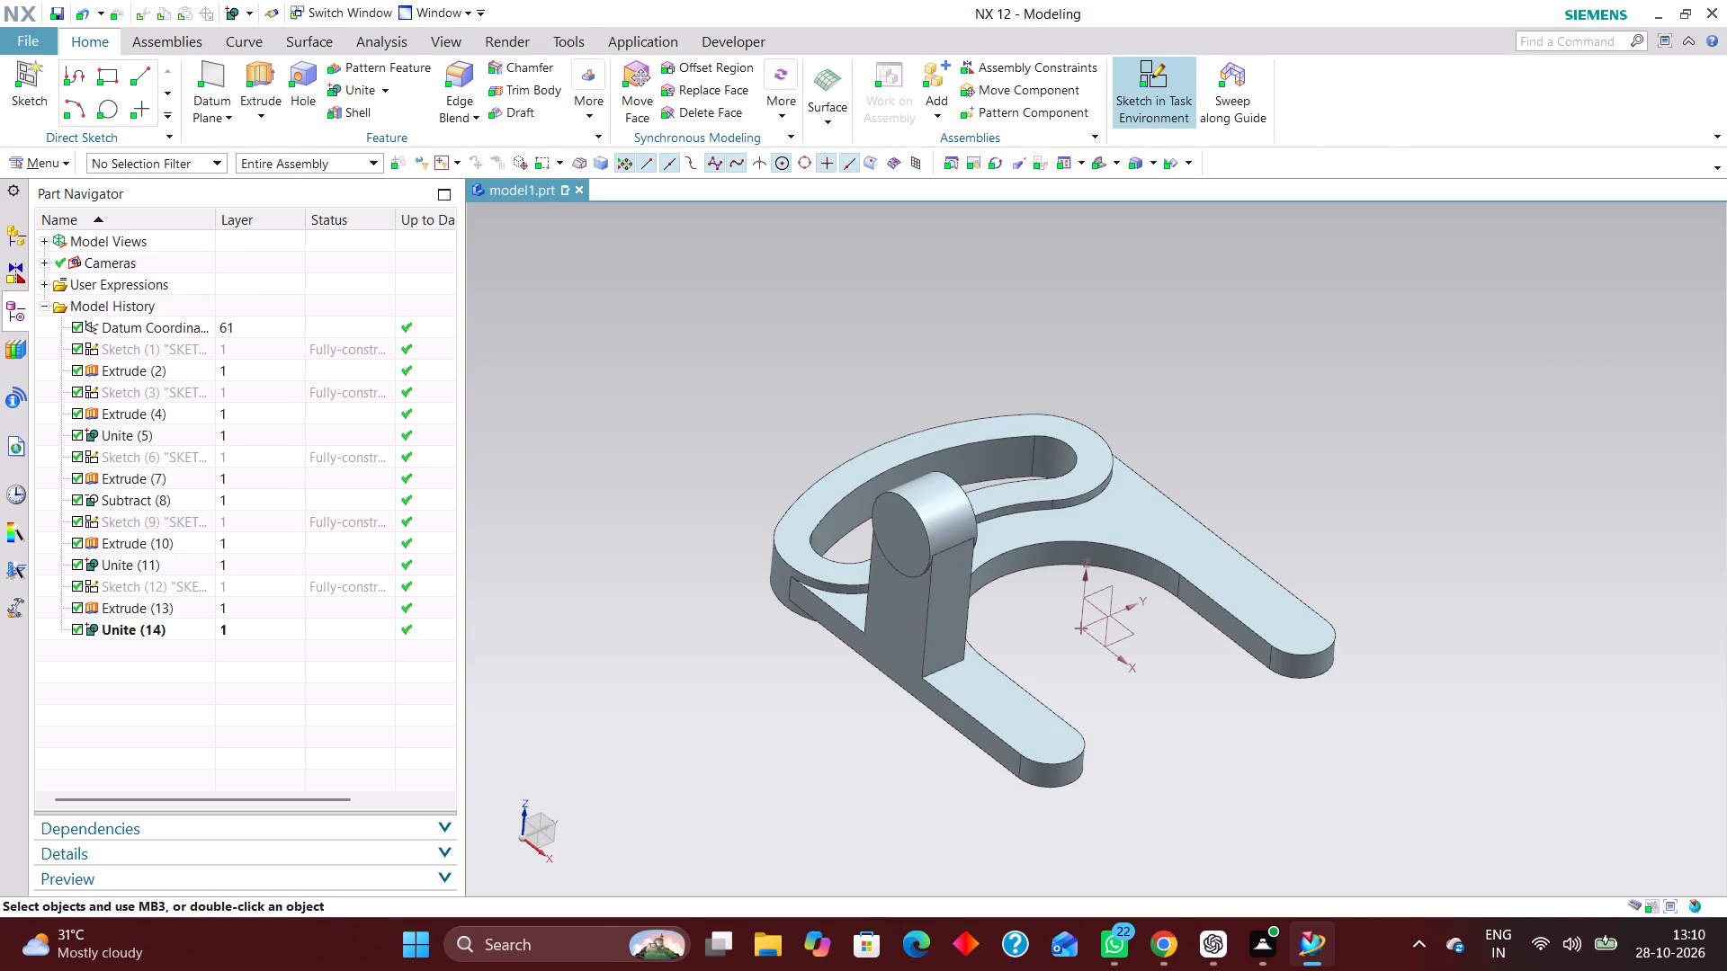
pyautogui.click(1122, 638)
pyautogui.click(433, 449)
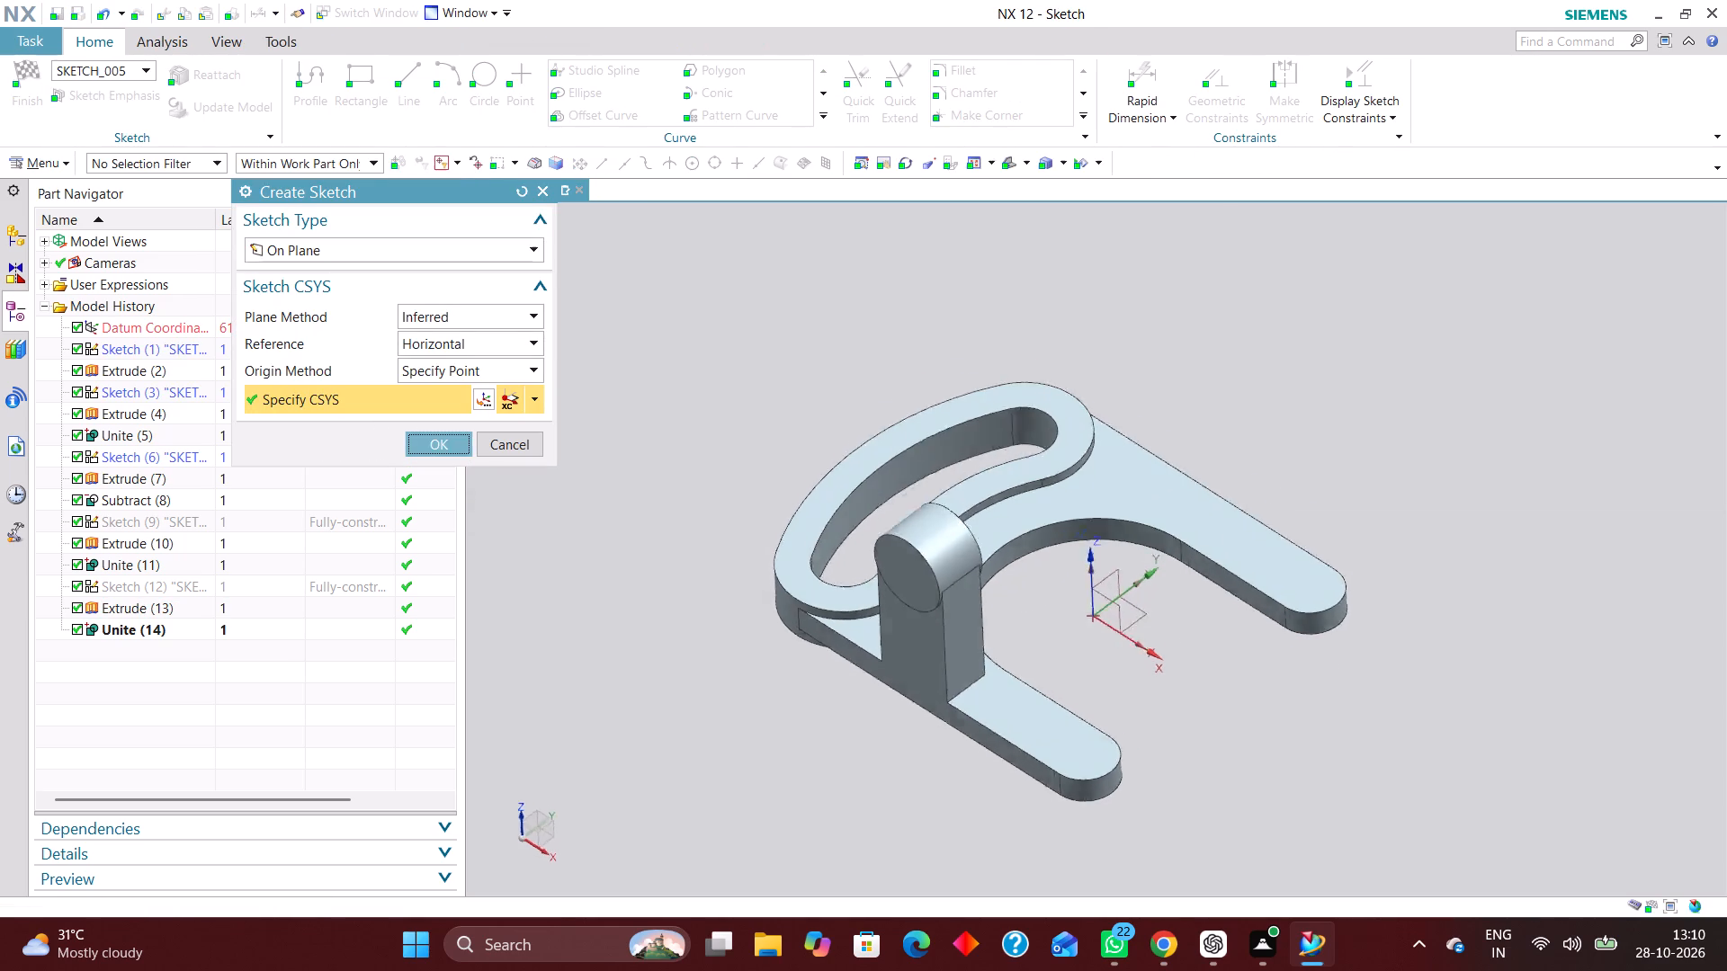
pyautogui.click(489, 77)
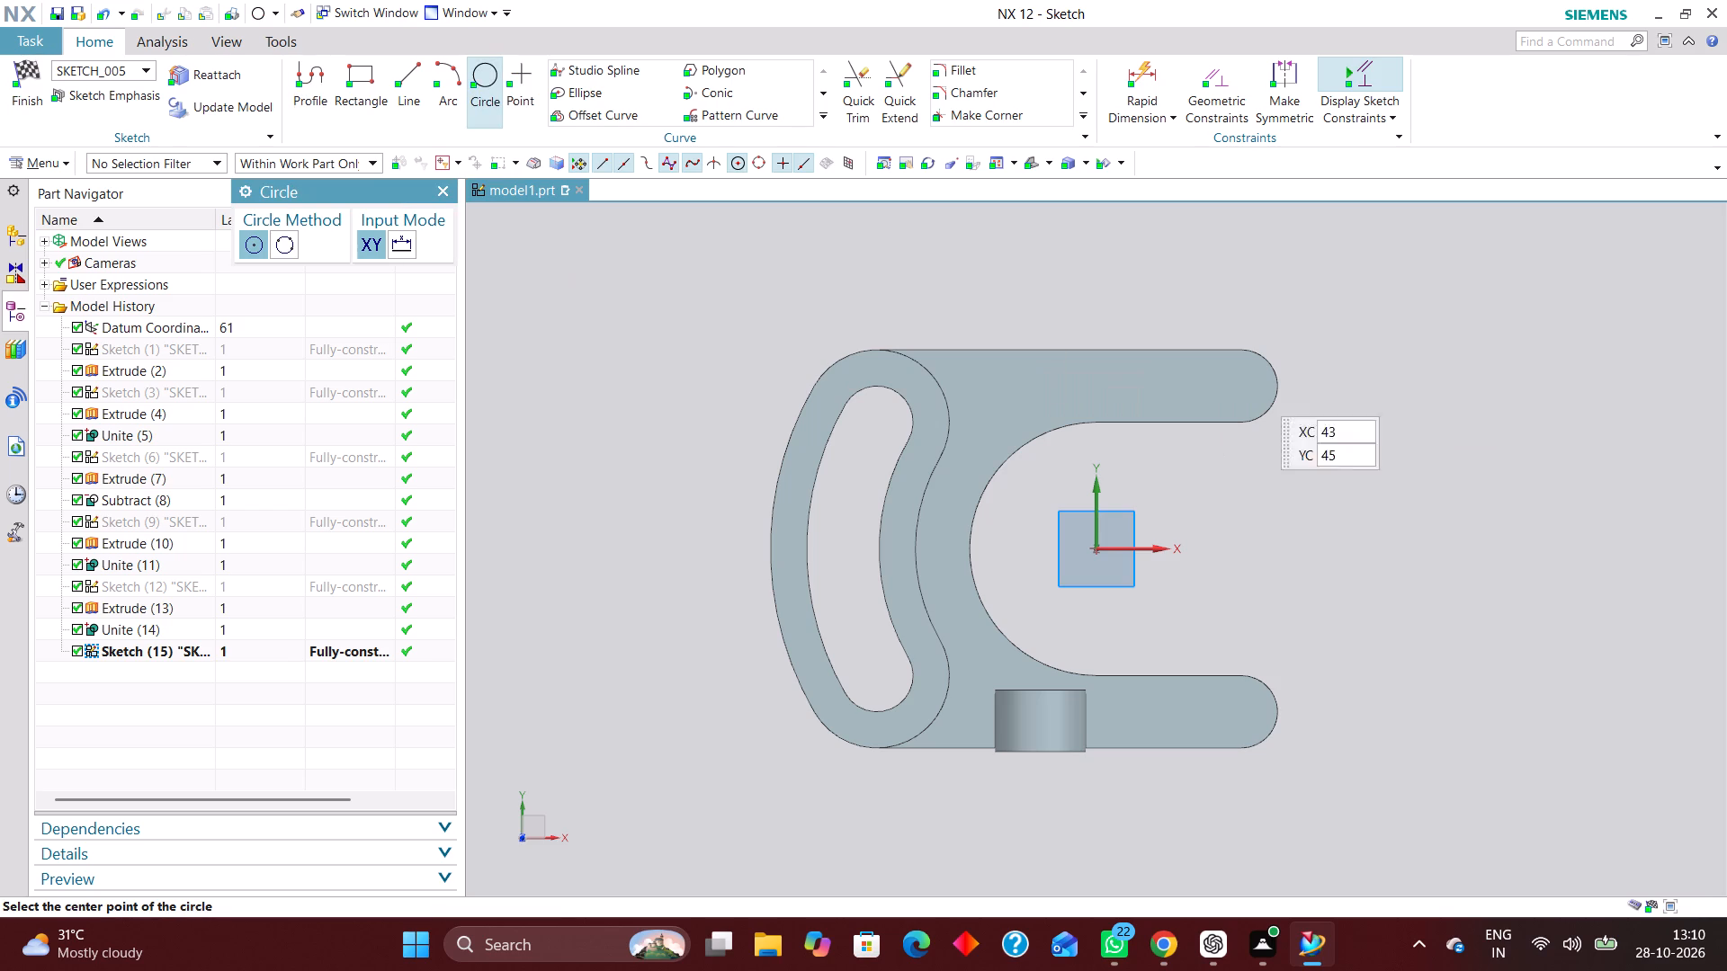
pyautogui.click(1325, 370)
pyautogui.click(1340, 406)
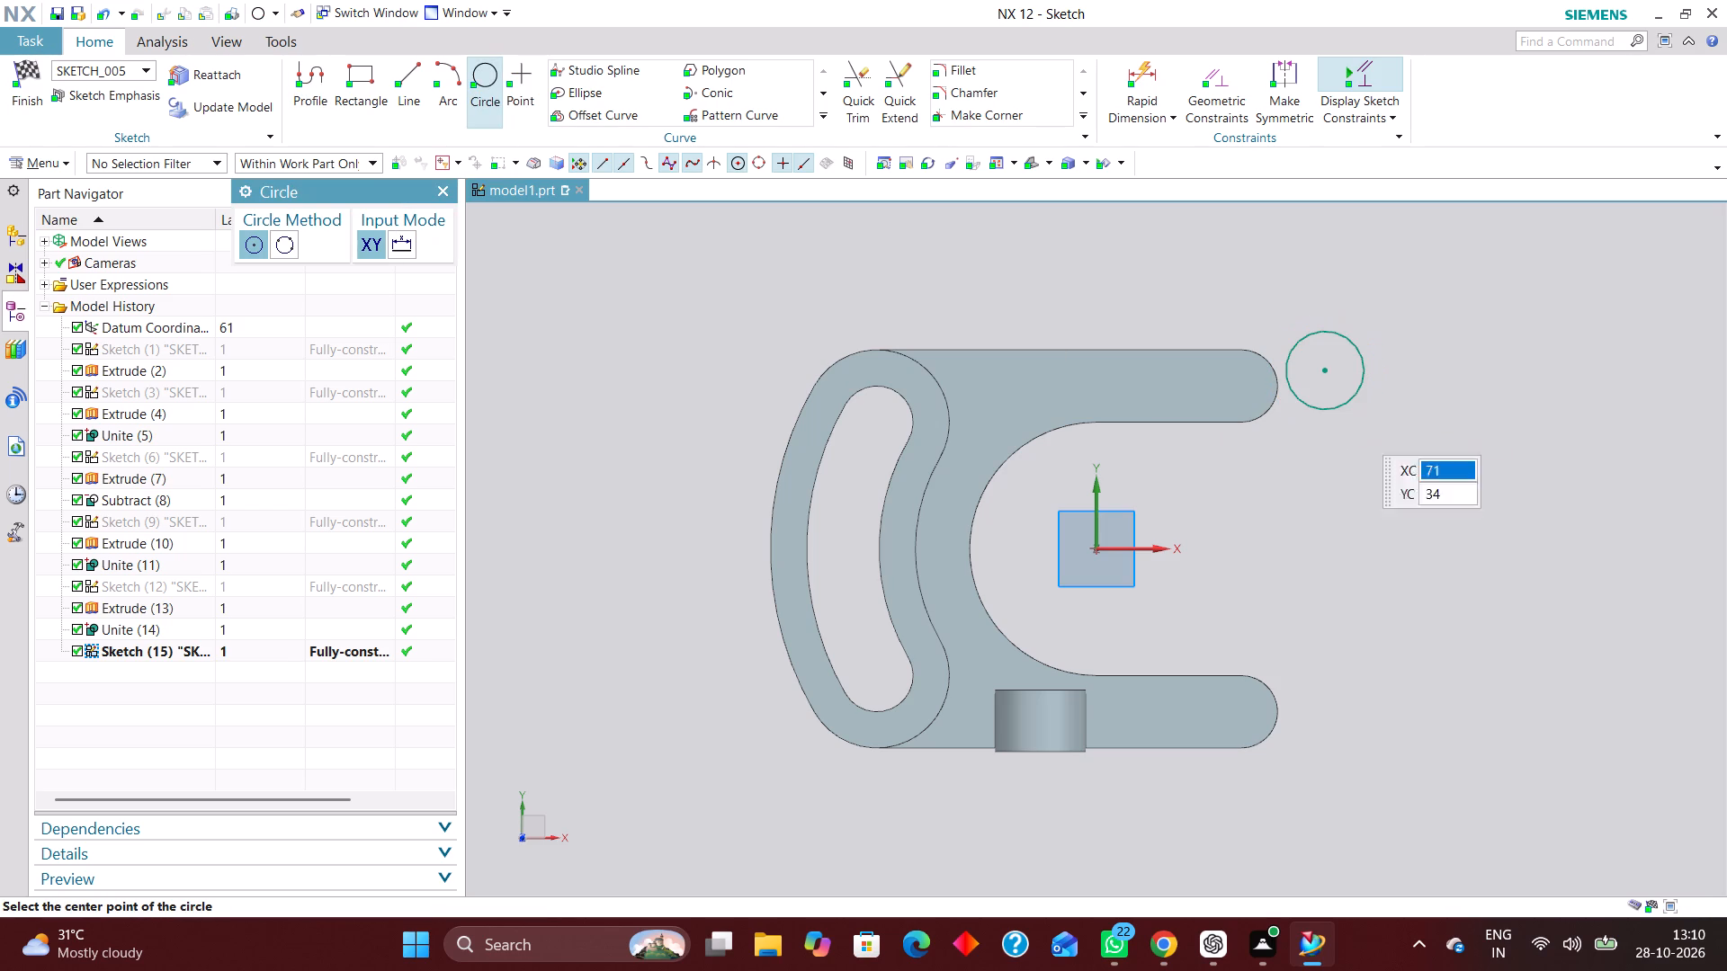
pyautogui.click(1336, 714)
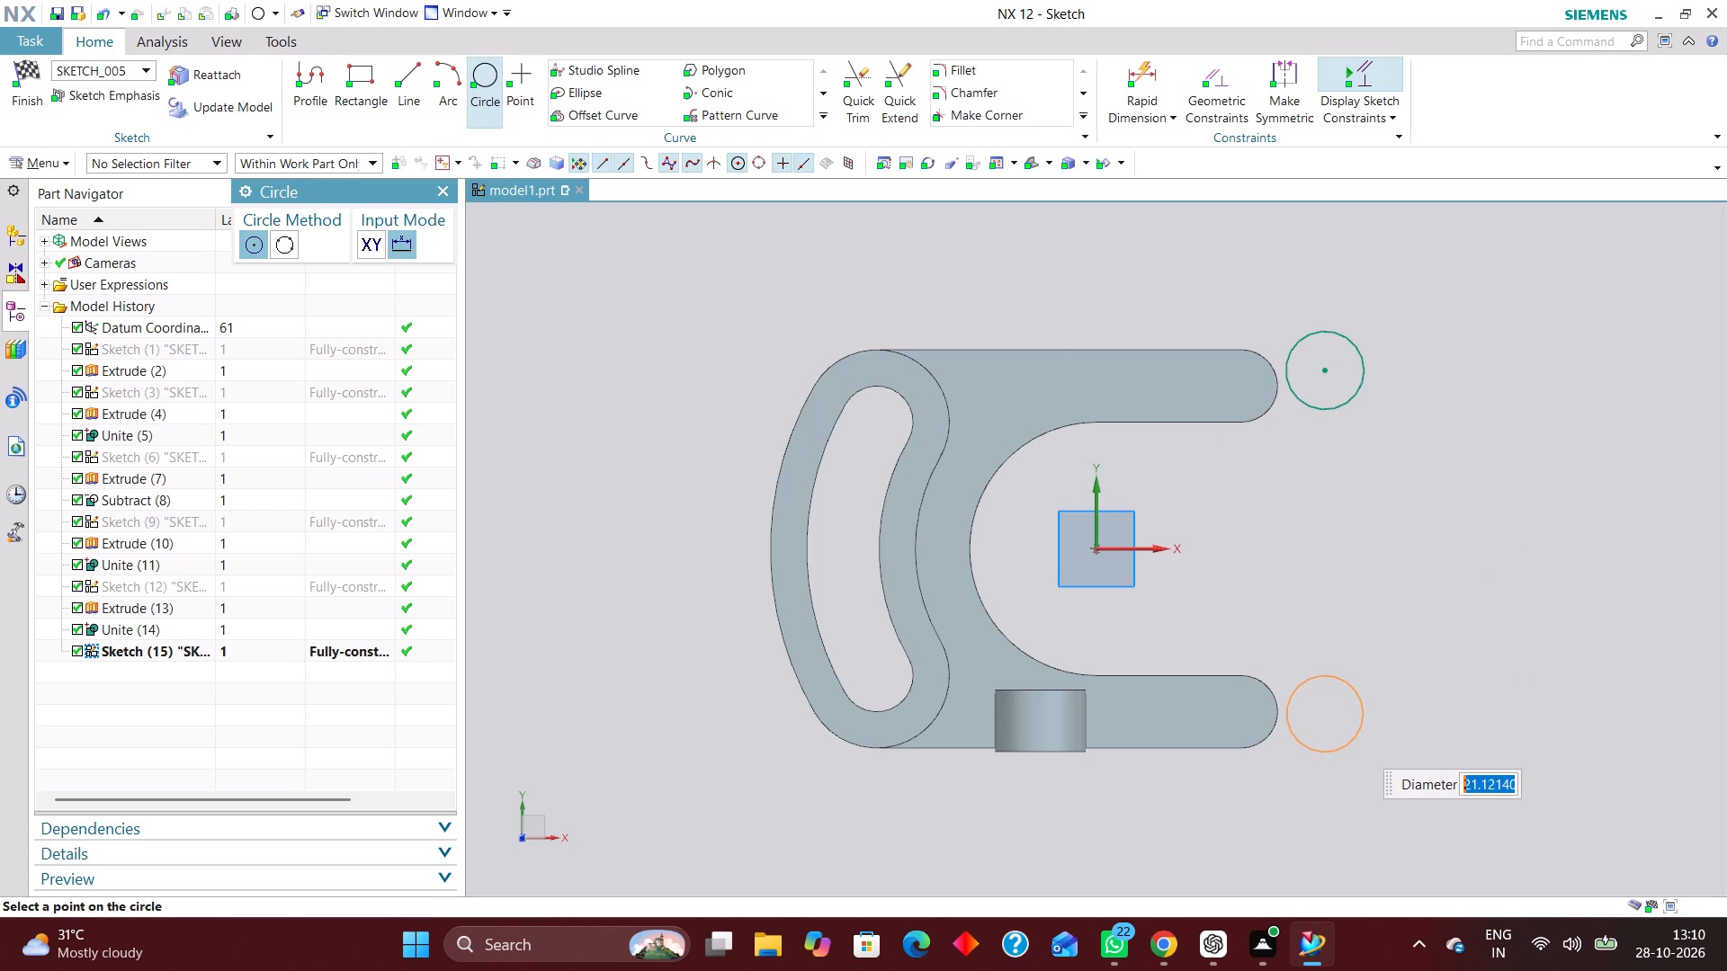
pyautogui.click(445, 190)
# Dimension the circle's centre horizontally from the Y axis with the Inferred method, entering 65 mm and correcting it to 40 mm.
pyautogui.scroll(-2, 1335, 572)
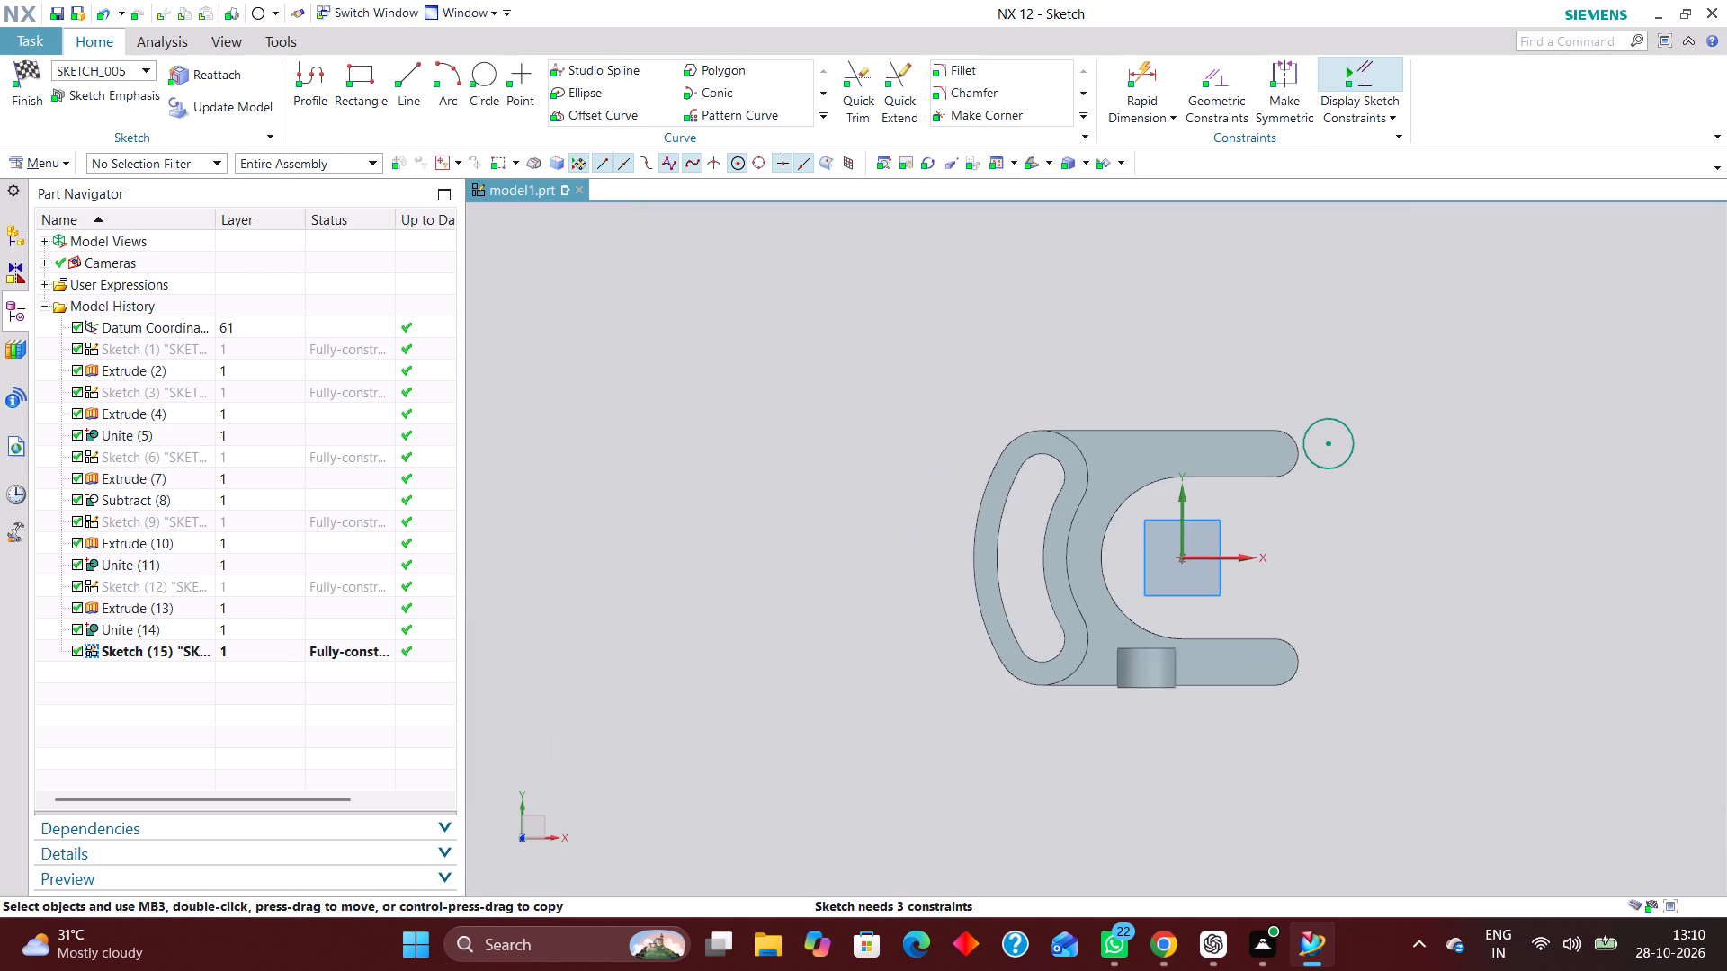
pyautogui.scroll(2, 1387, 570)
pyautogui.click(1141, 87)
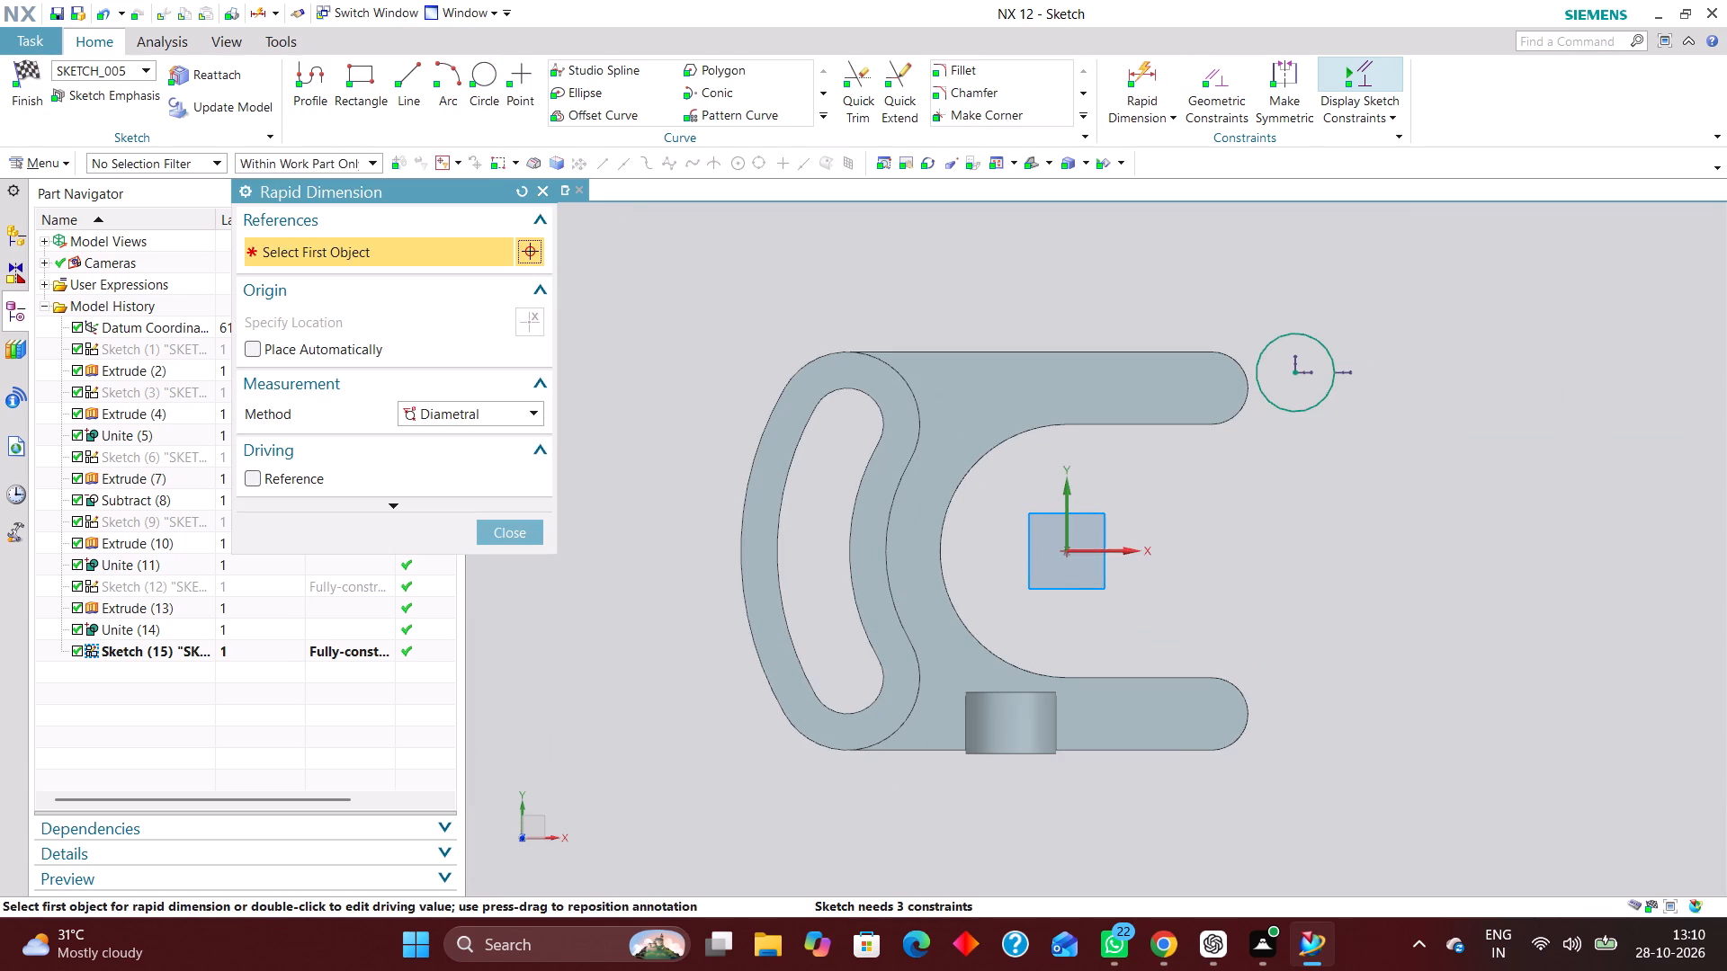
pyautogui.click(1063, 533)
pyautogui.click(515, 414)
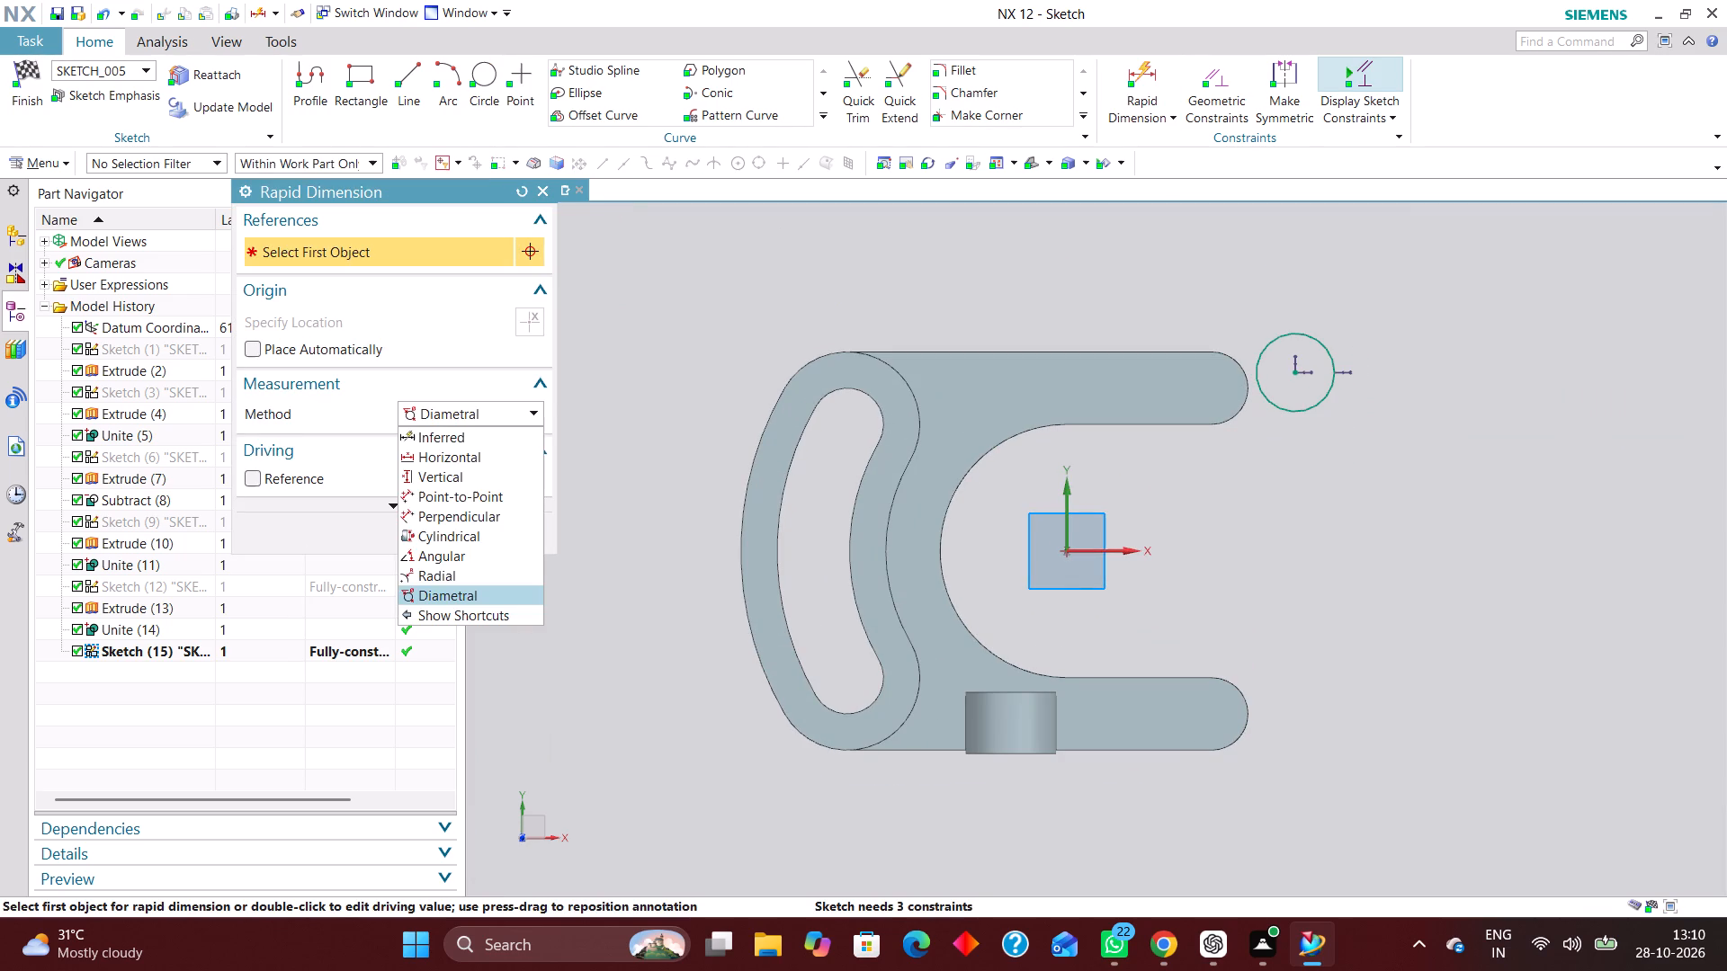
pyautogui.click(514, 438)
pyautogui.click(1063, 512)
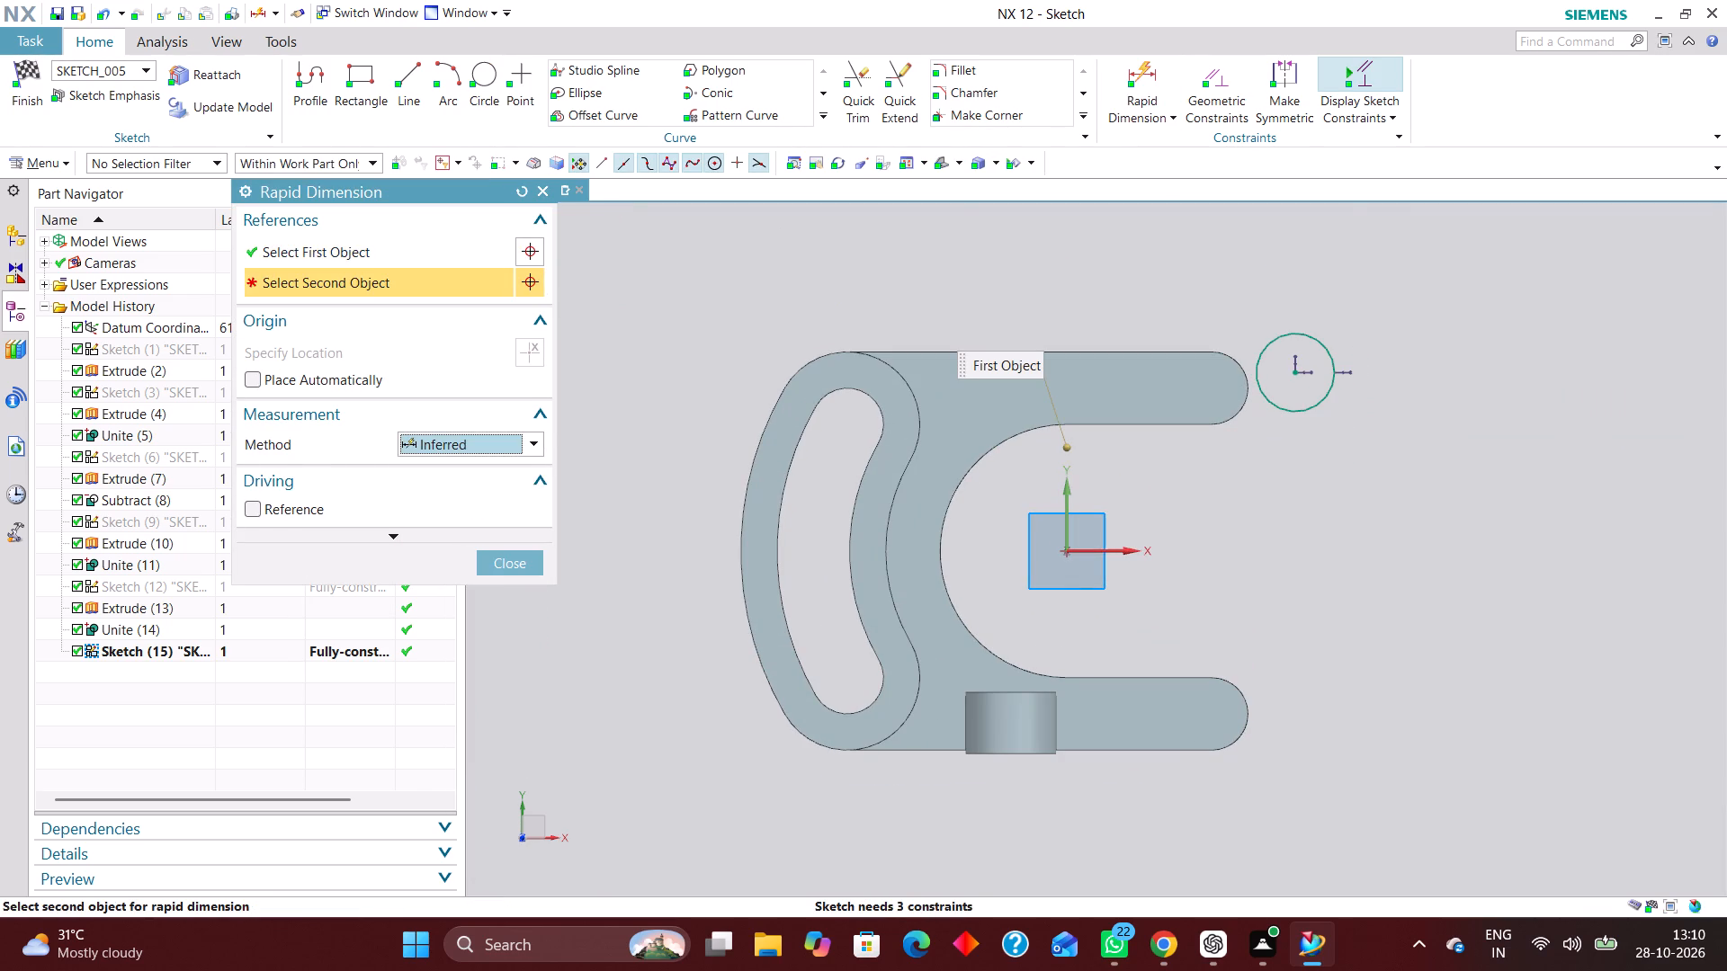
pyautogui.click(1300, 371)
pyautogui.click(1193, 614)
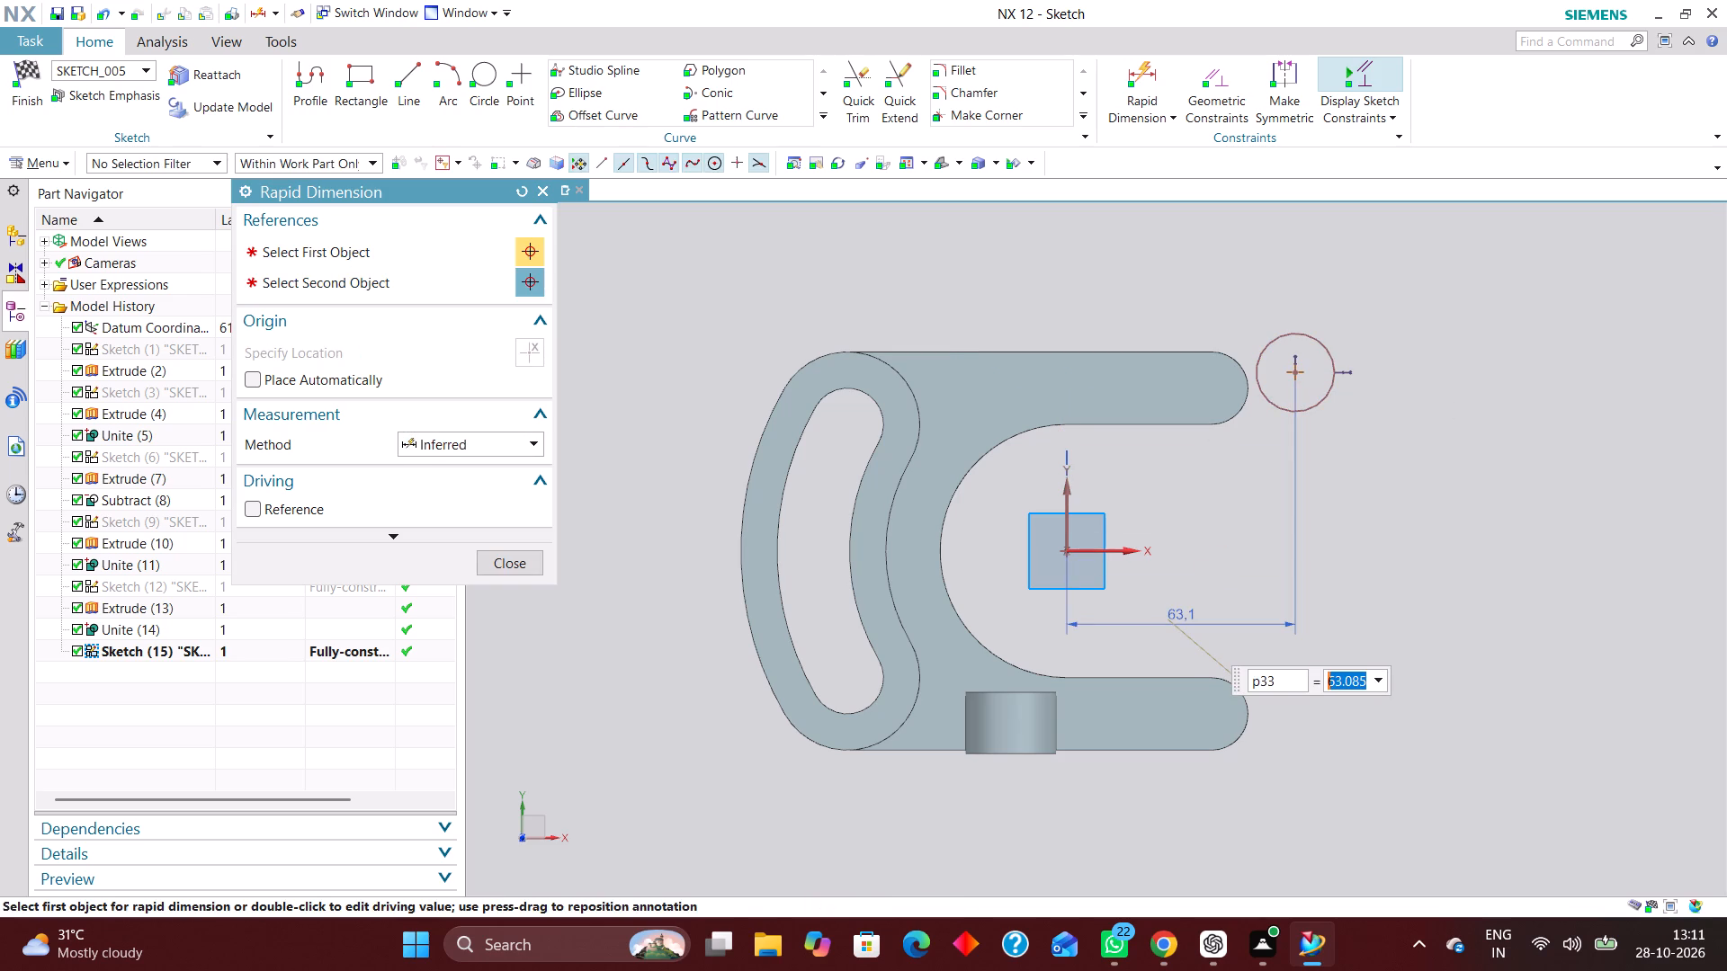
pyautogui.write('65')
pyautogui.press('Return')
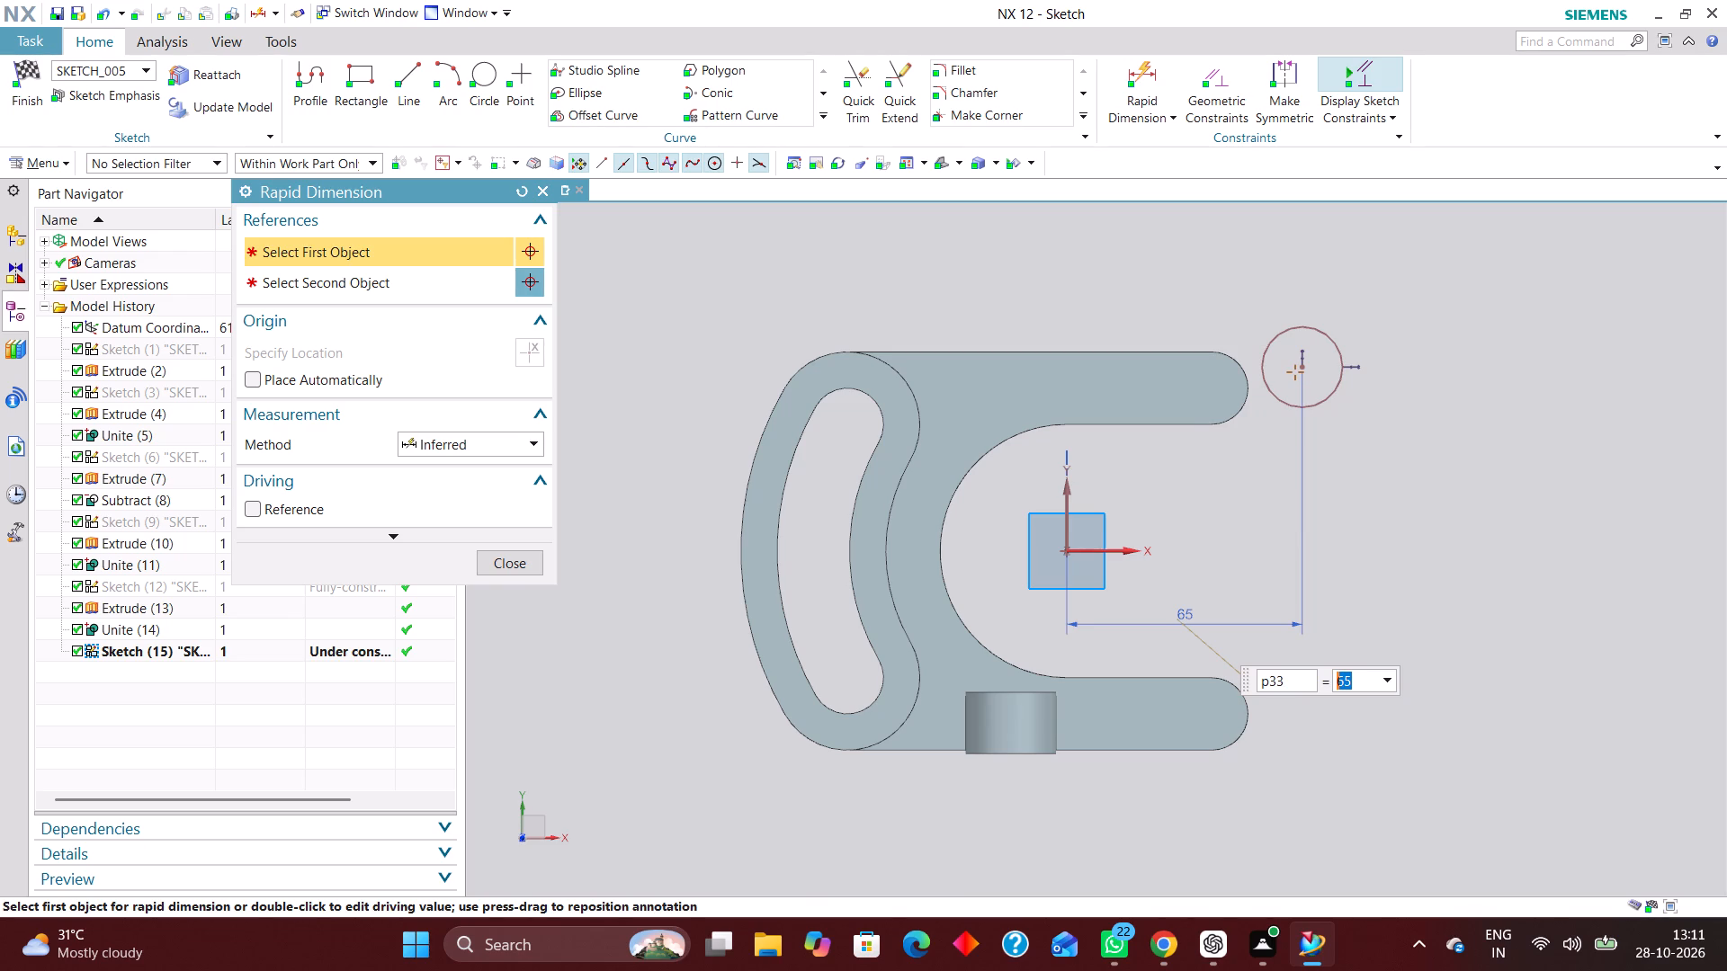
pyautogui.write('40')
pyautogui.press('Return')
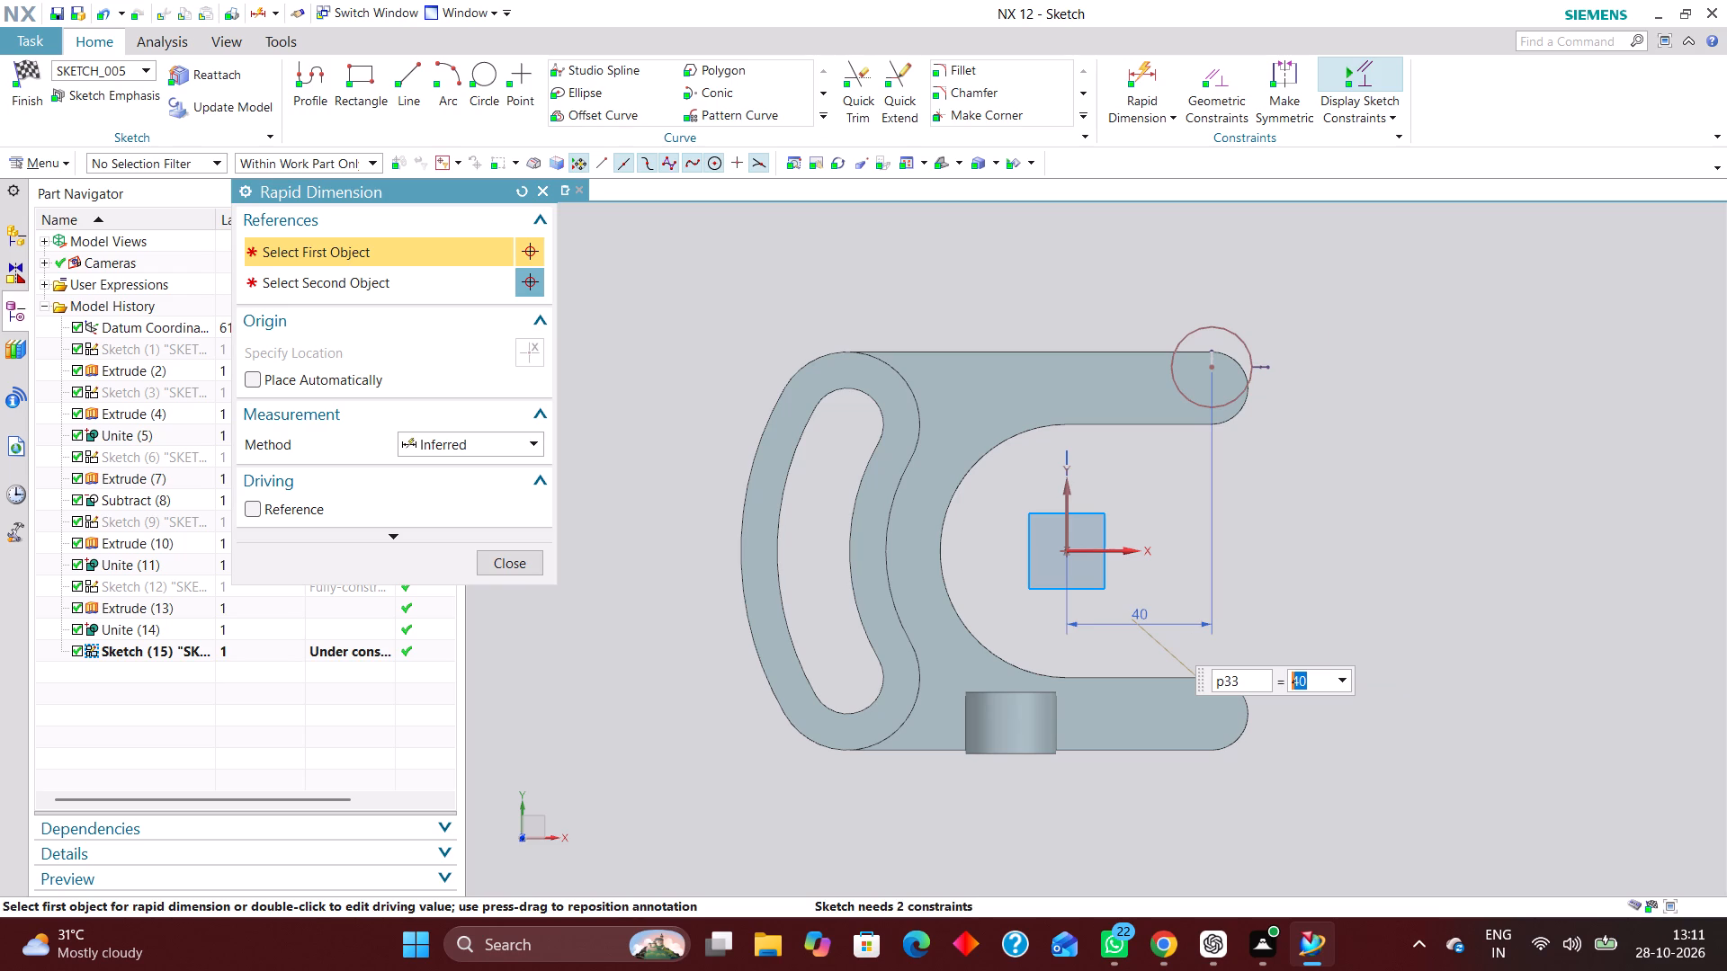
# Dimension the circle's centre 45 mm vertically from the X axis.
pyautogui.click(1213, 364)
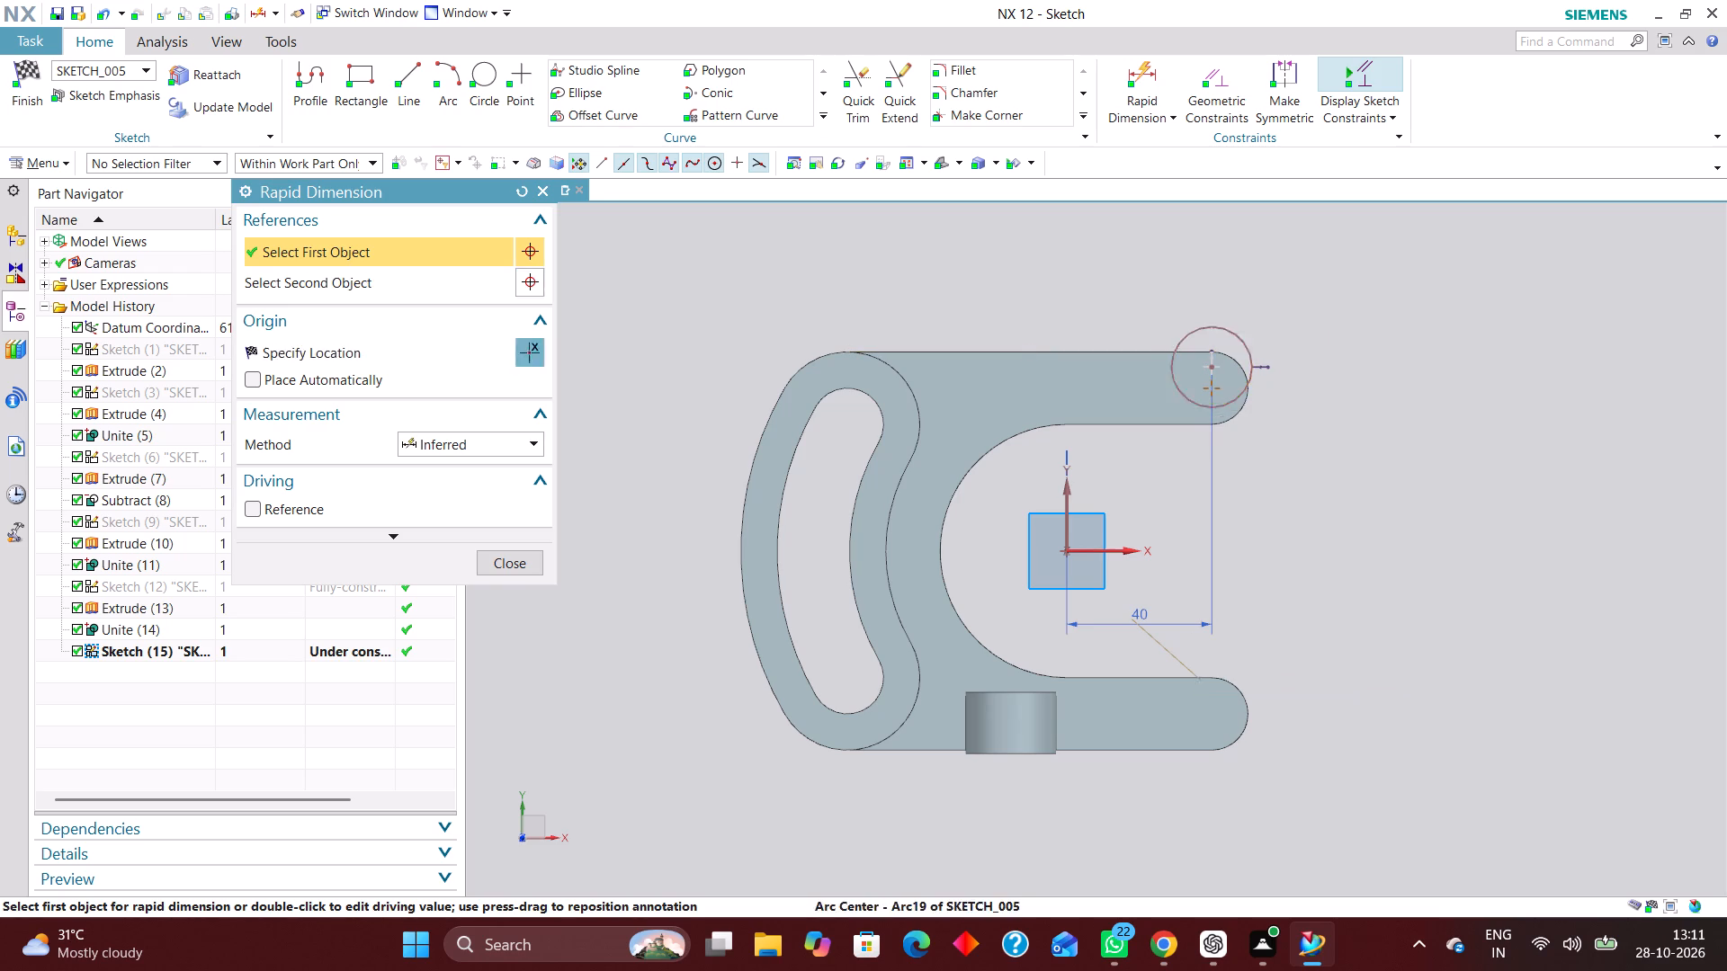
pyautogui.click(1118, 549)
pyautogui.click(1352, 466)
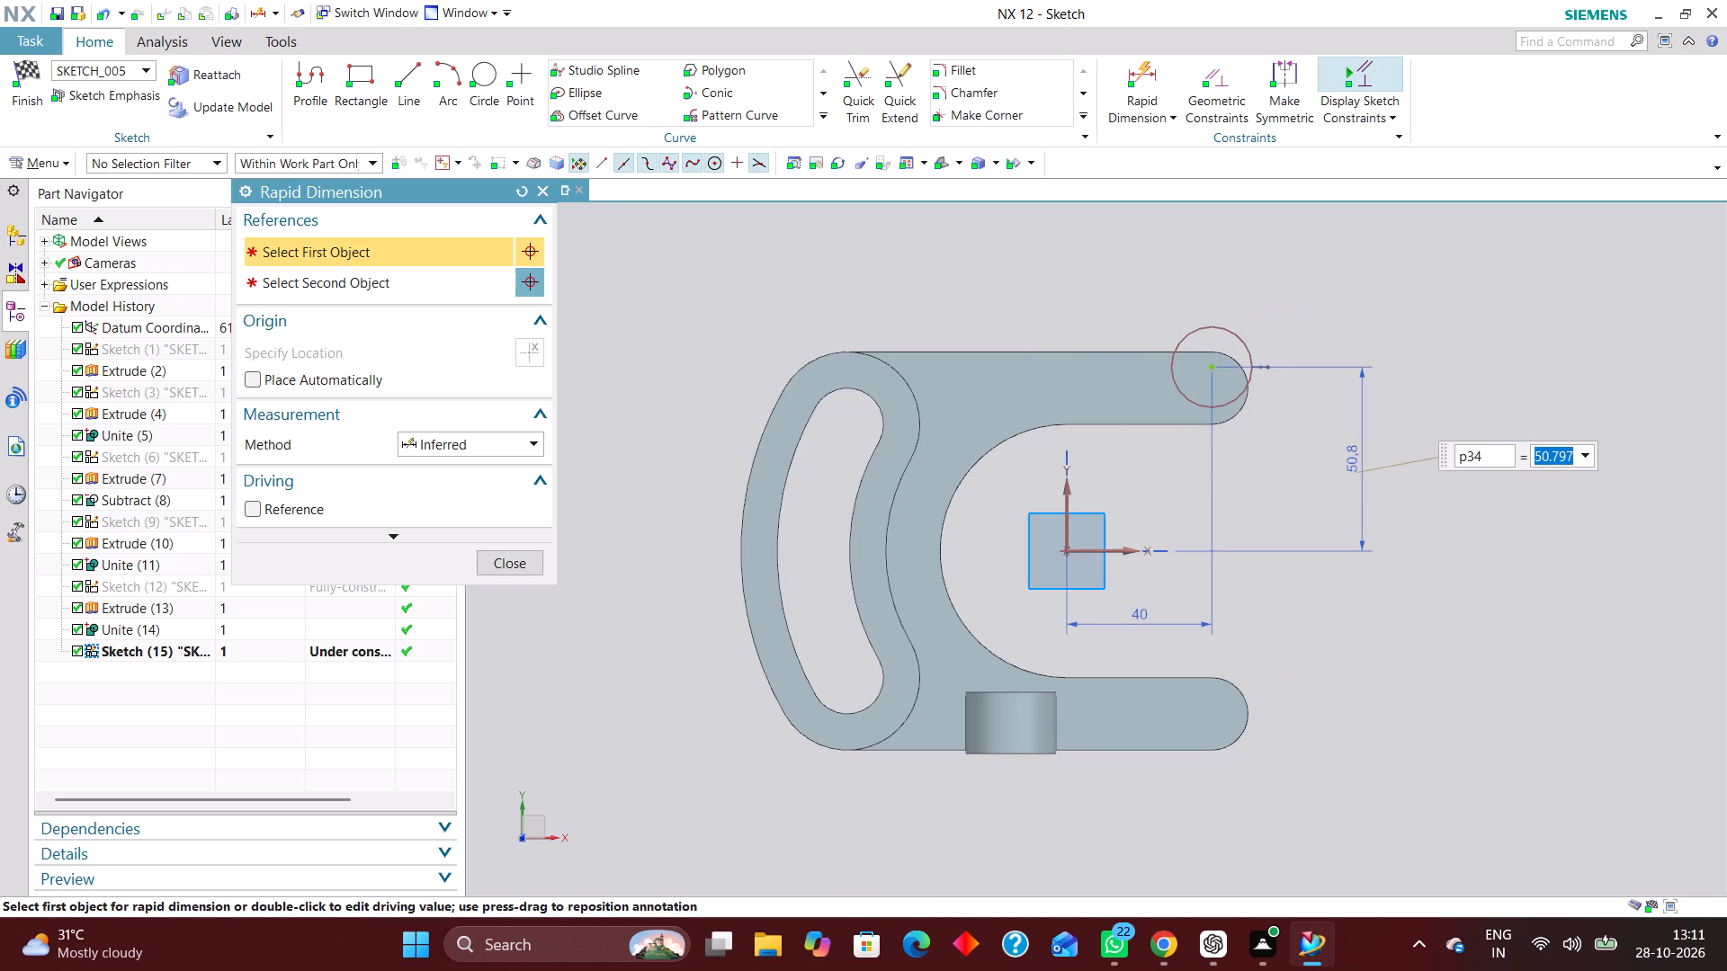
pyautogui.write('45')
pyautogui.press('Return')
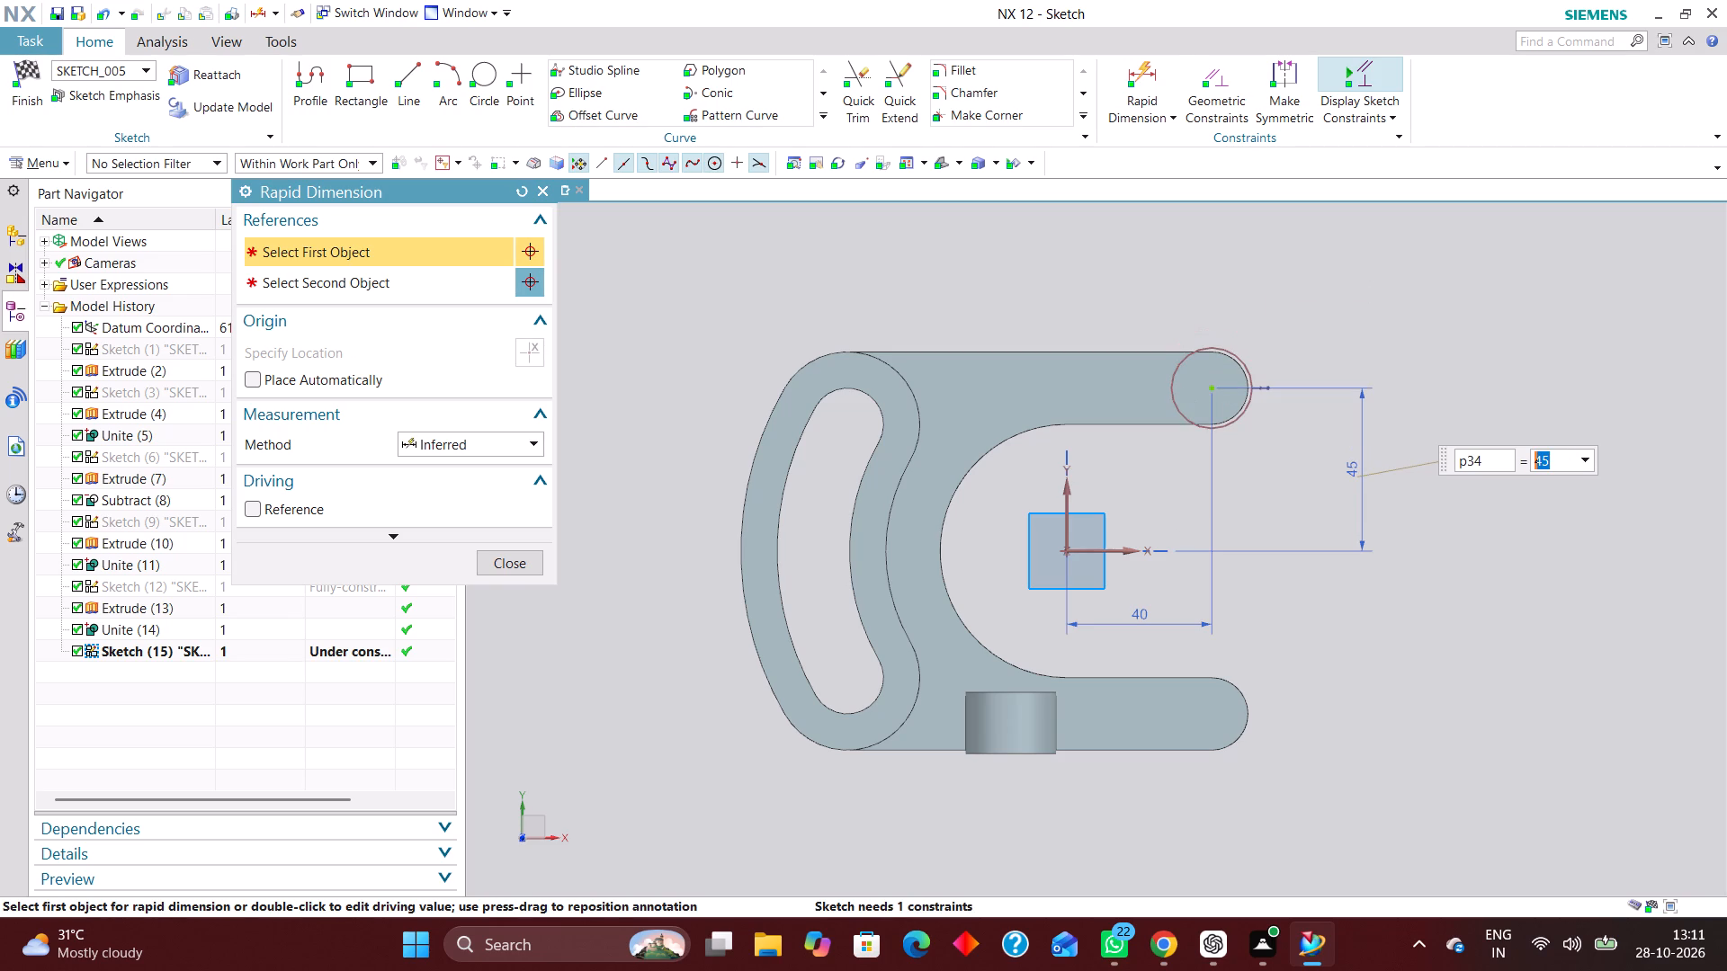
# Add a diametral dimension of 20 mm to the circle and finish the sketch.
pyautogui.click(516, 452)
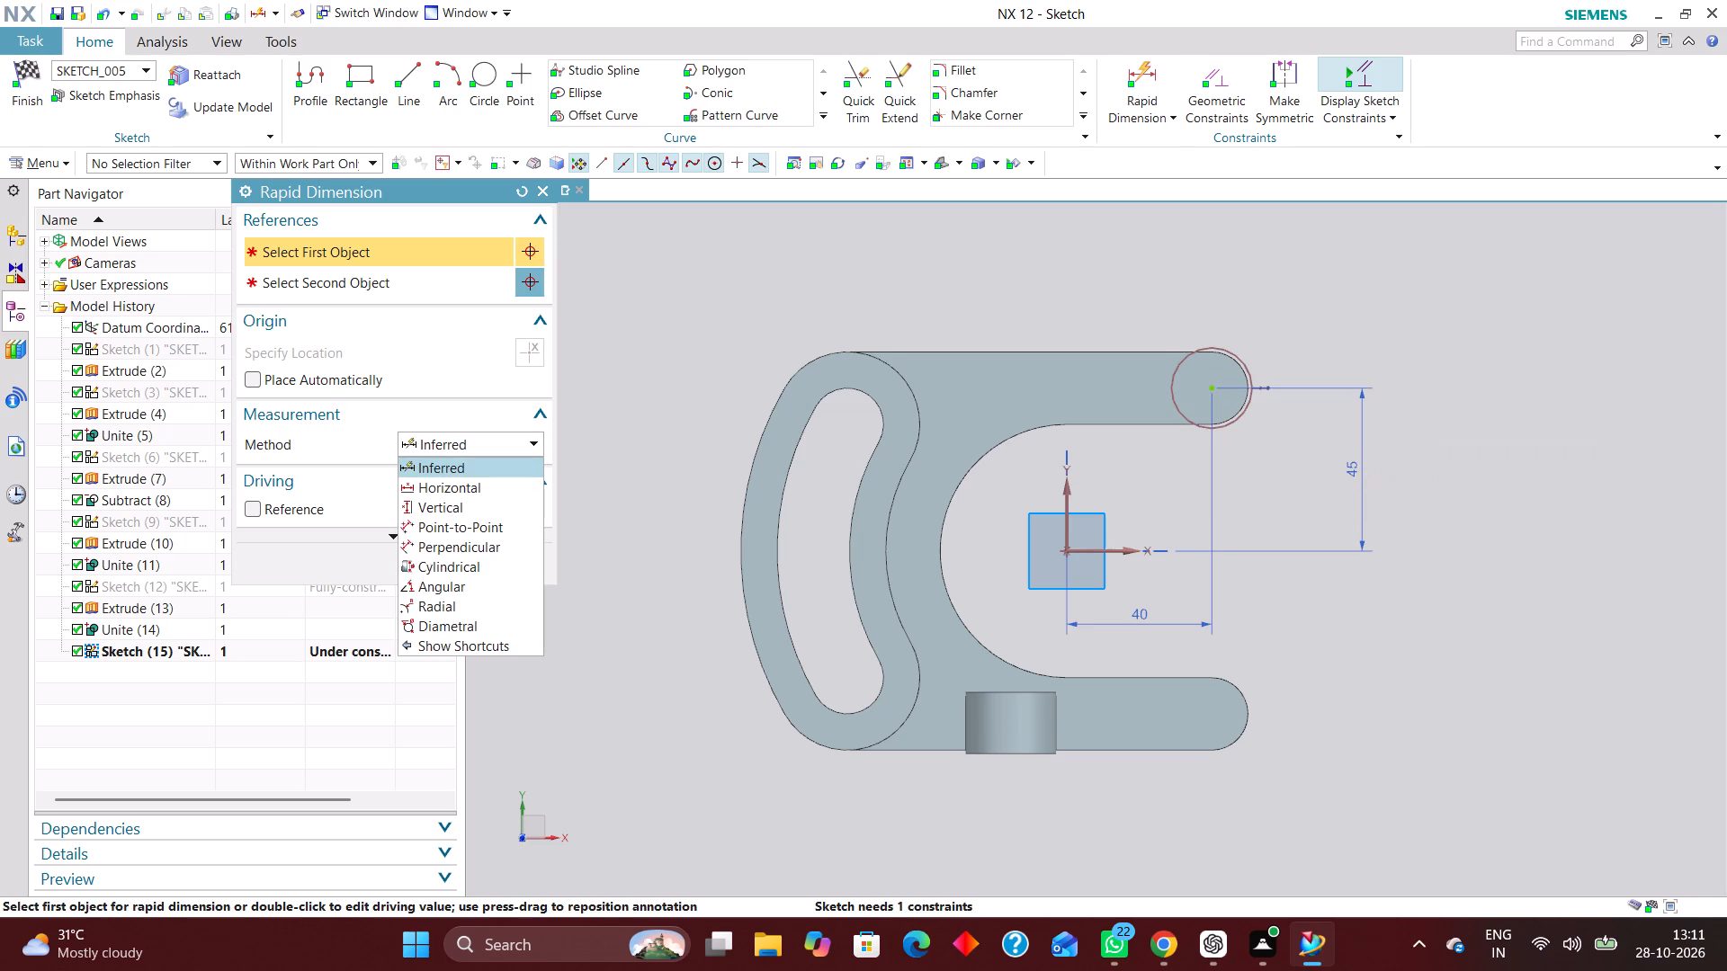
pyautogui.click(458, 619)
pyautogui.click(1253, 367)
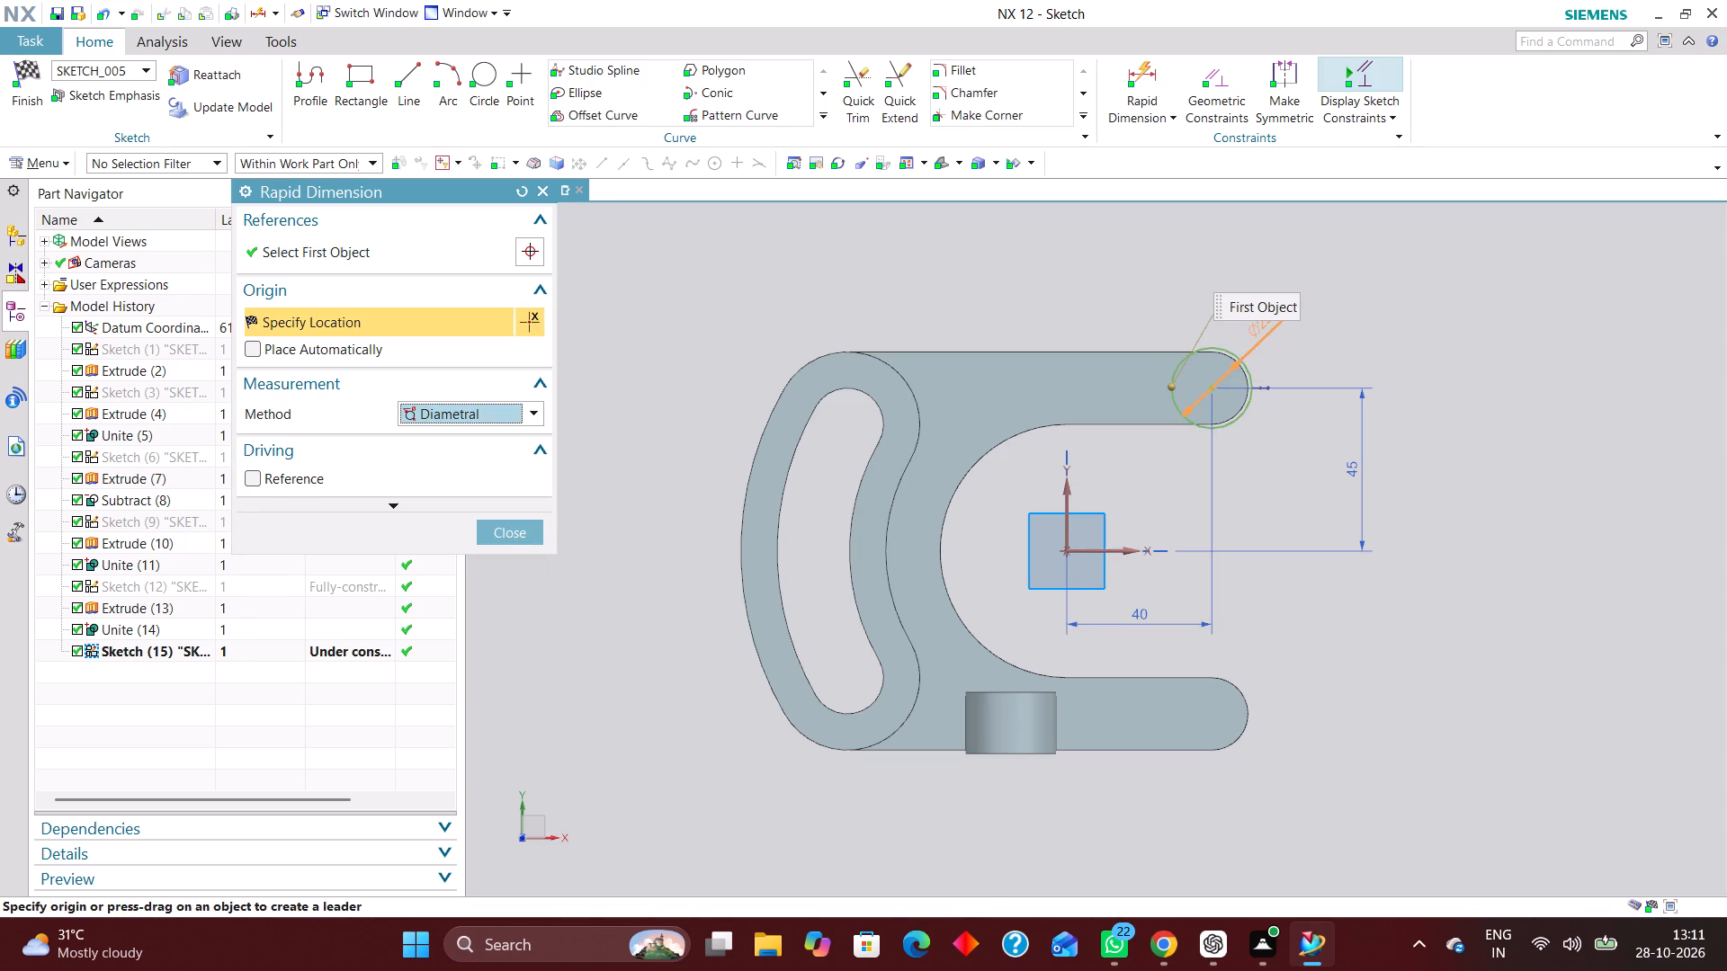
pyautogui.click(1264, 321)
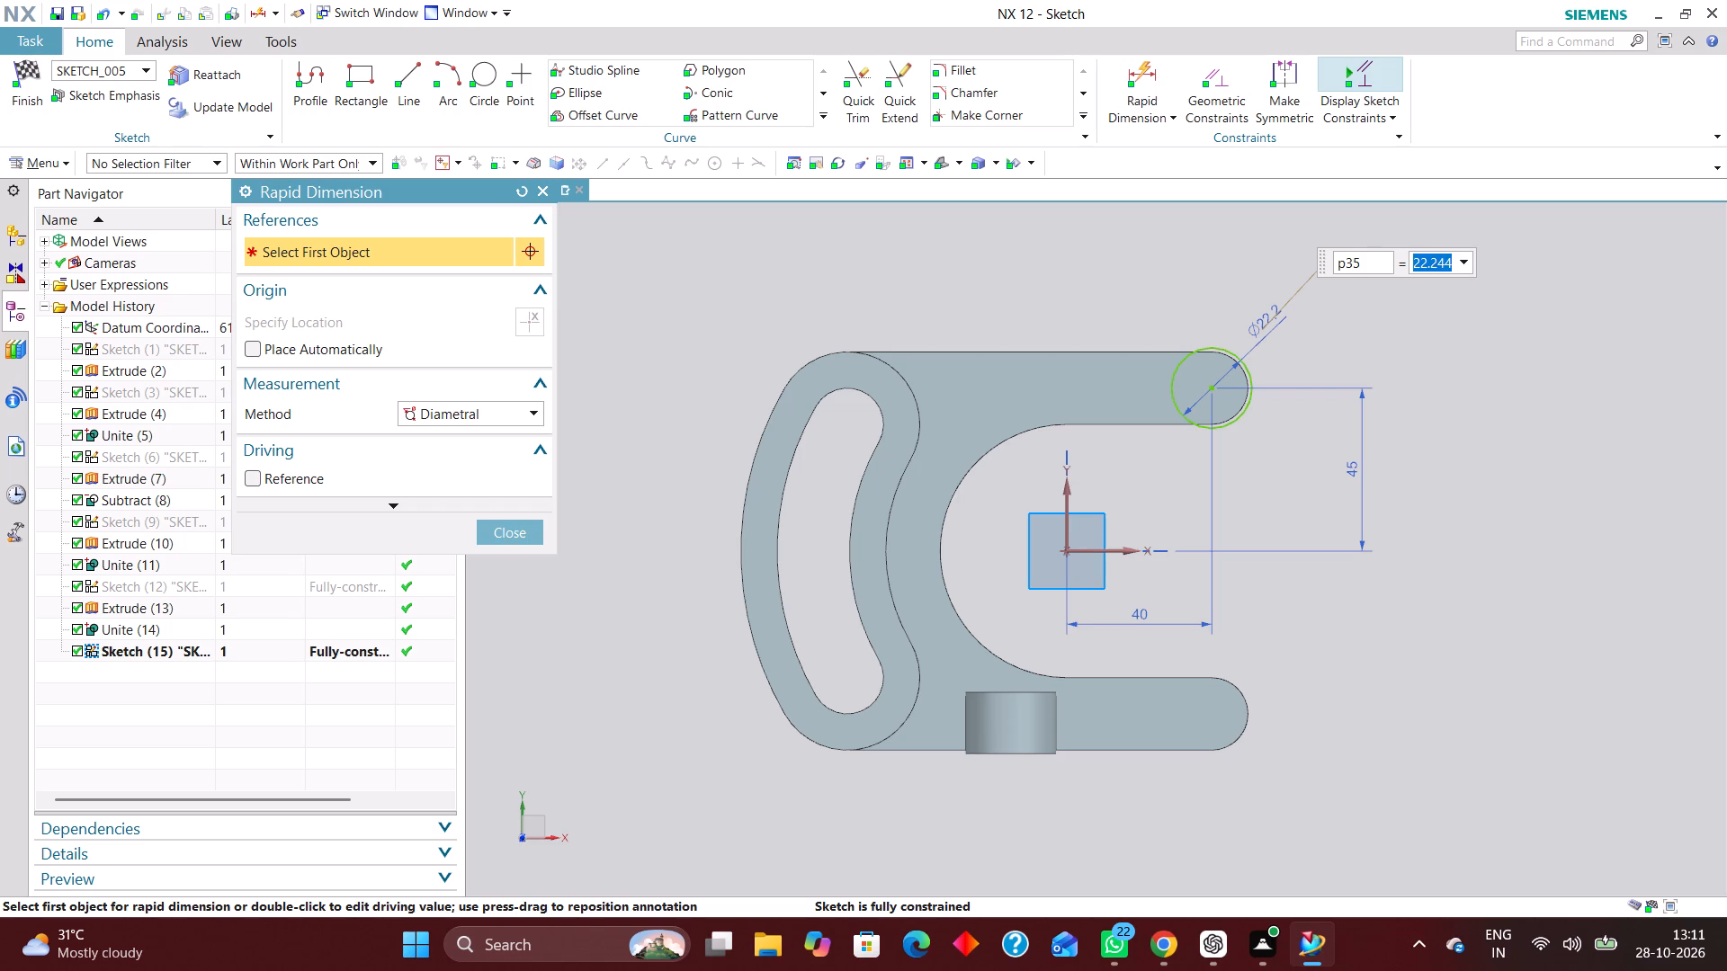
pyautogui.write('20')
pyautogui.press('Return')
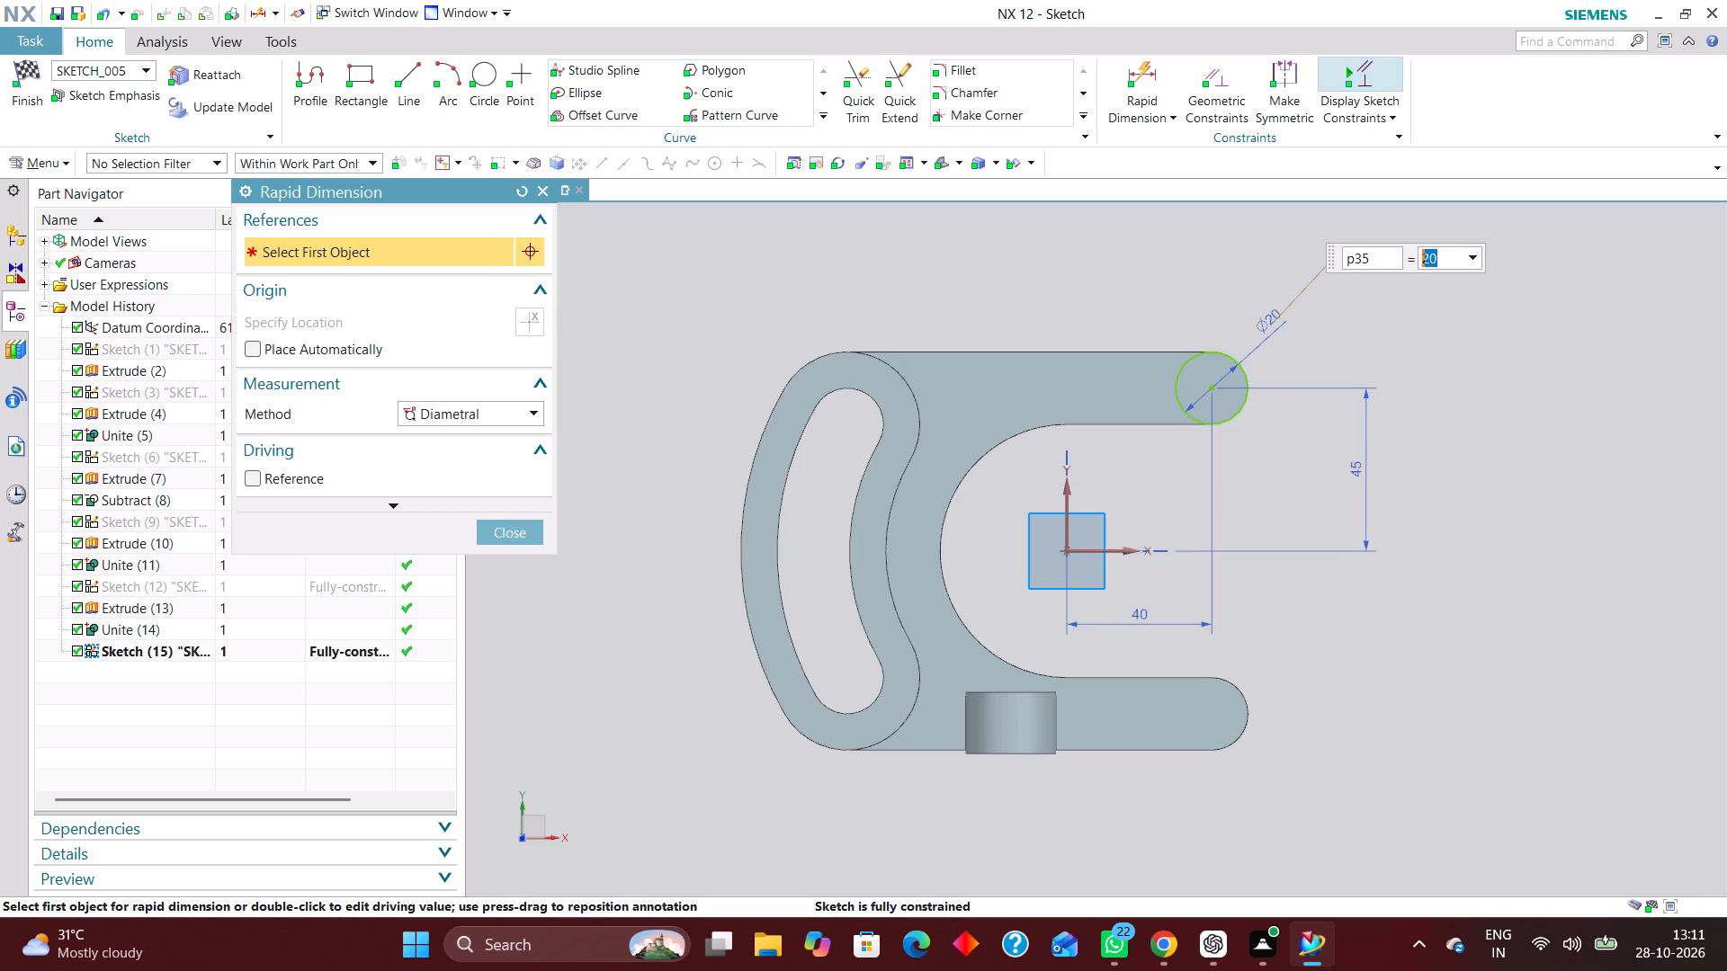
pyautogui.click(521, 535)
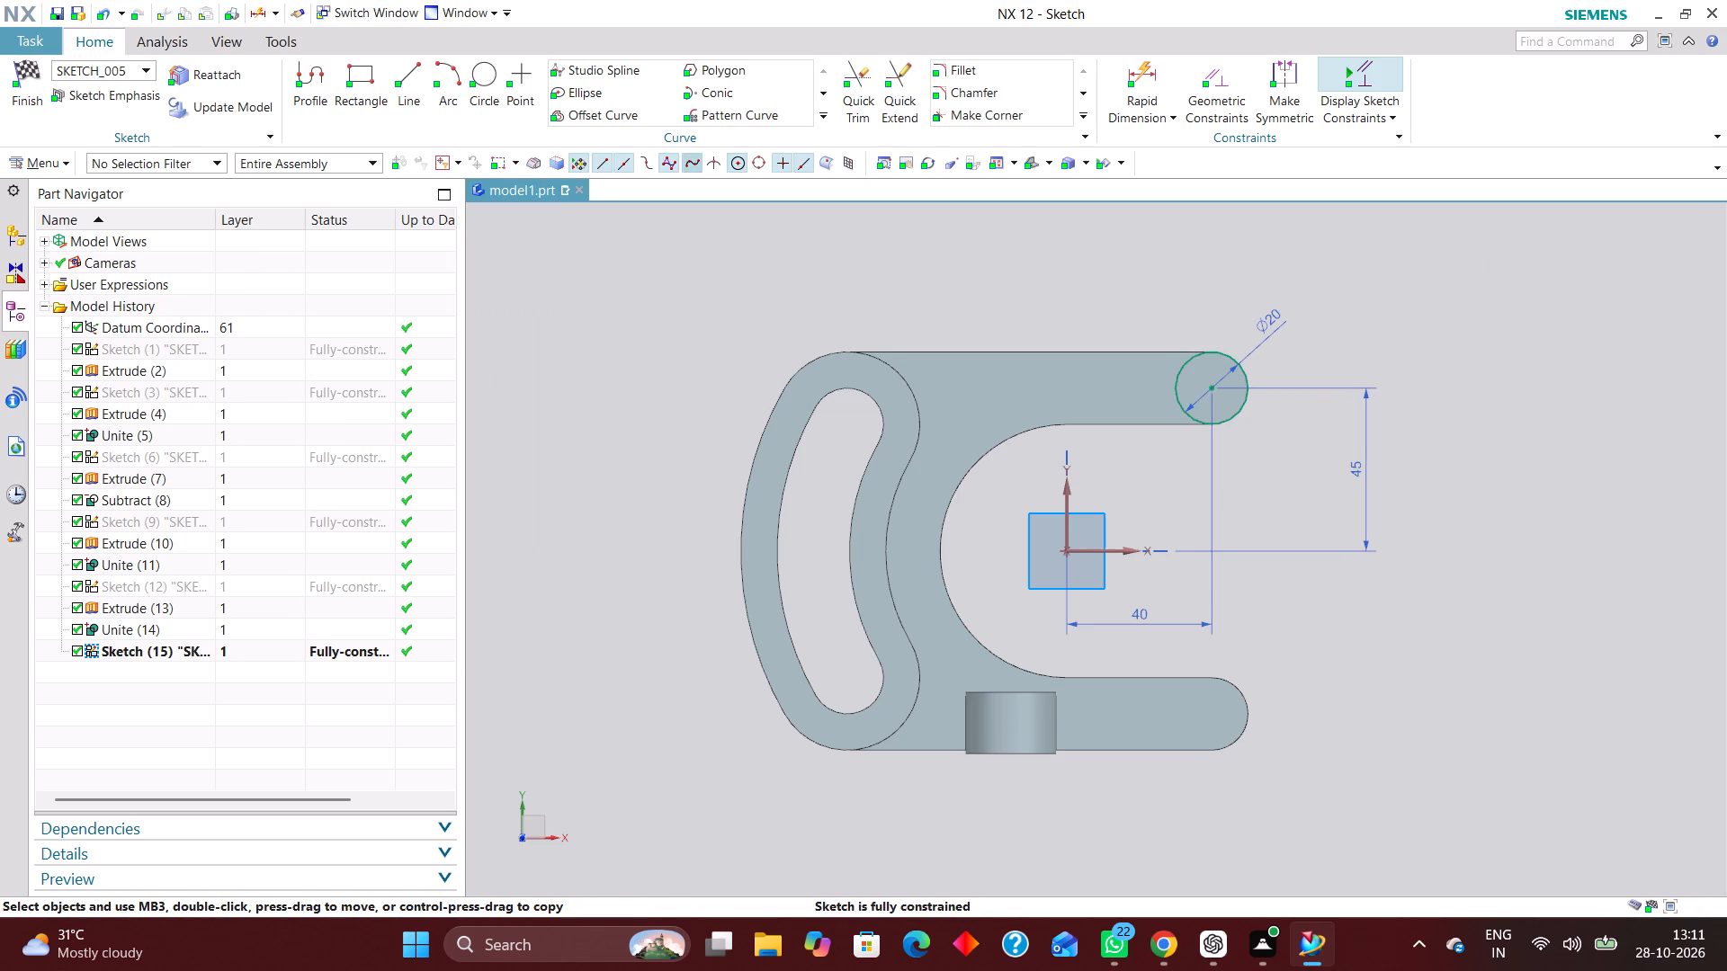
pyautogui.click(20, 66)
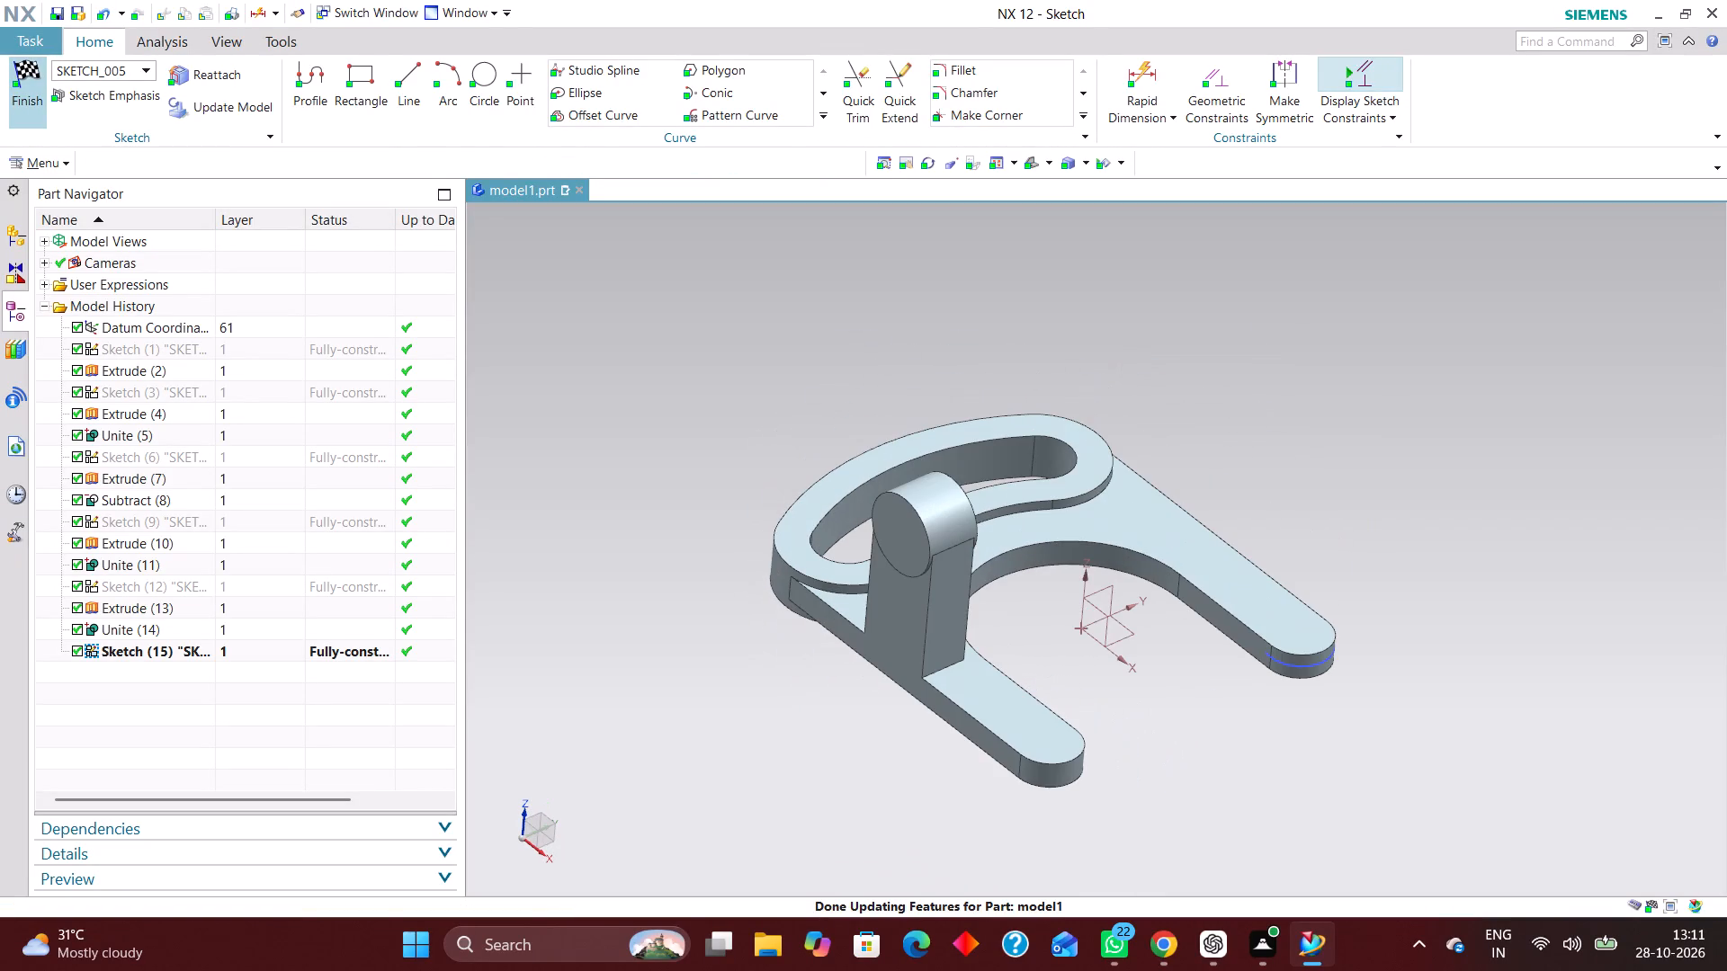
# Extrude the 20 mm circle with a Symmetric Value of 7 mm and Boolean None at the end of the rear arm.
pyautogui.click(256, 66)
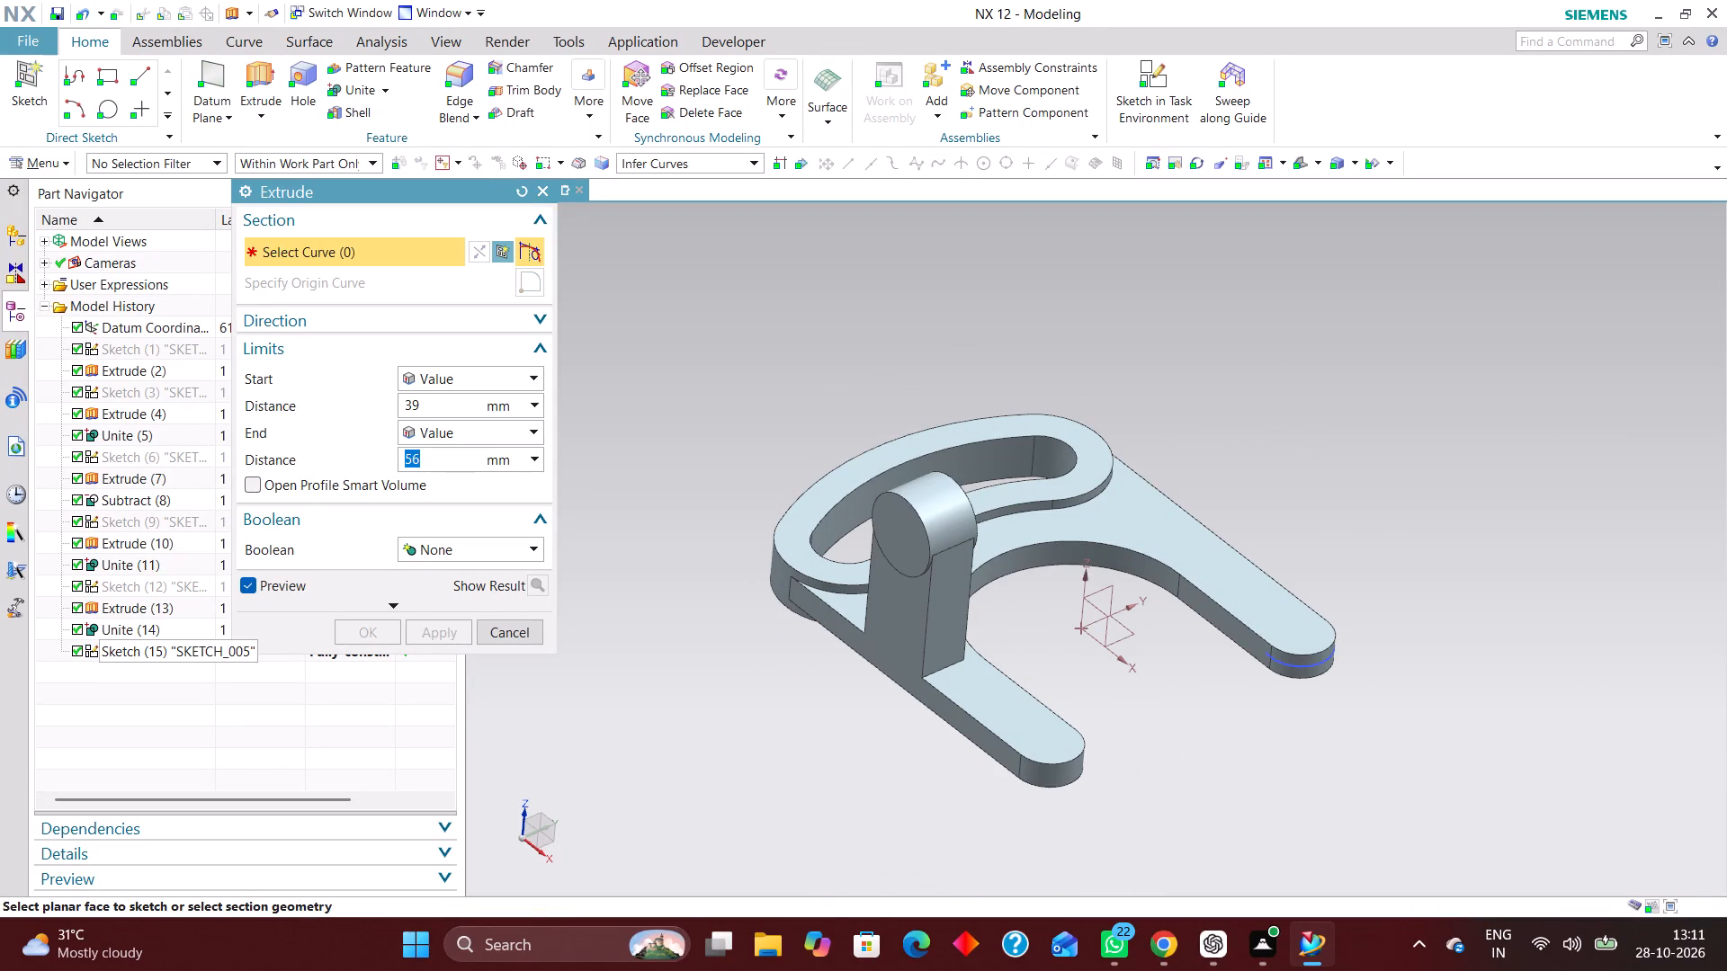
pyautogui.click(151, 653)
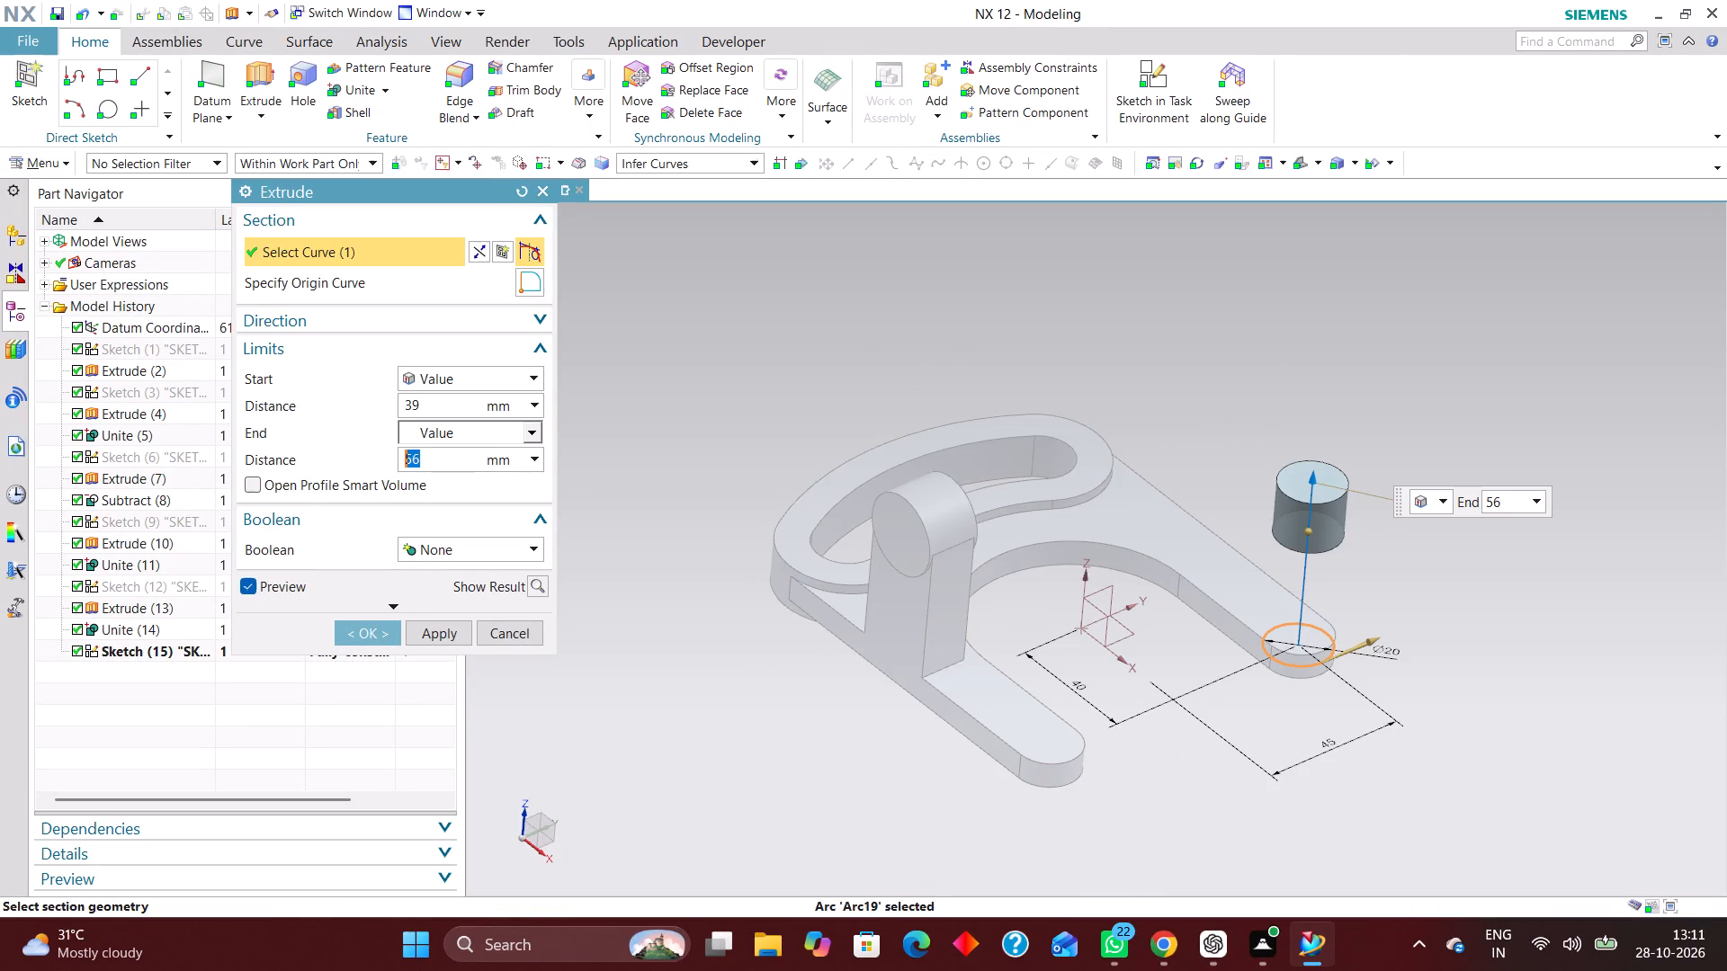
pyautogui.moveTo(443, 393); pyautogui.dragTo(314, 403)
pyautogui.moveTo(479, 408); pyautogui.dragTo(359, 413)
pyautogui.press('0')
pyautogui.press('Return')
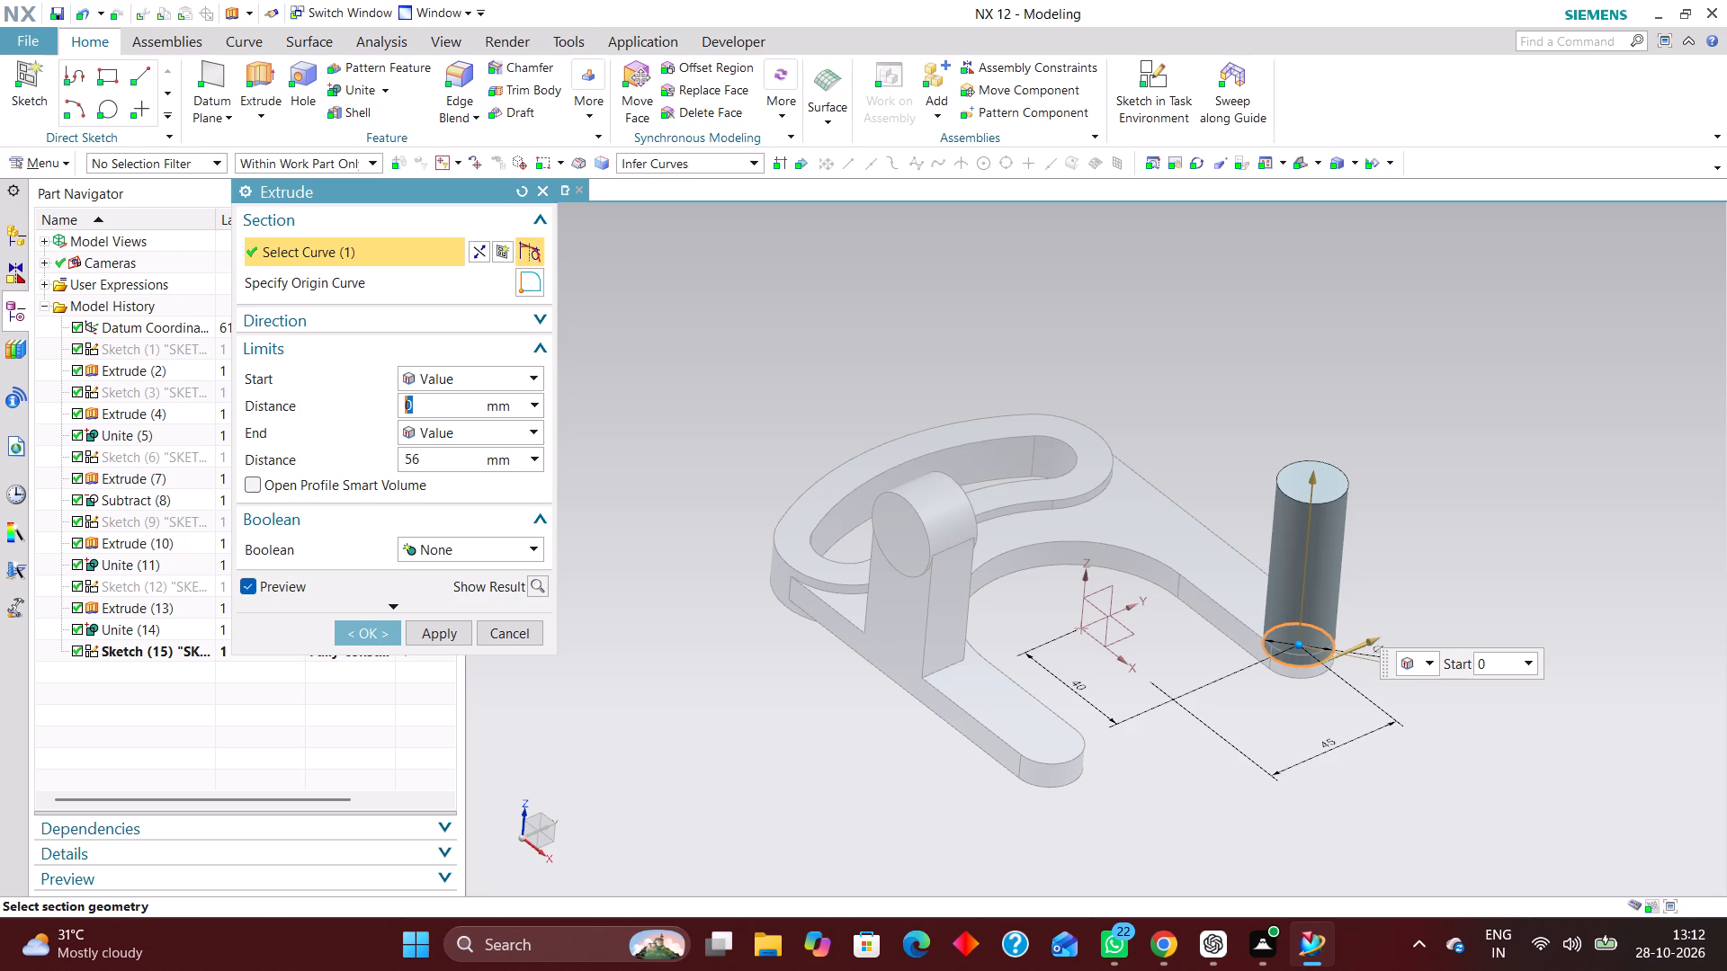
pyautogui.click(474, 379)
pyautogui.click(475, 423)
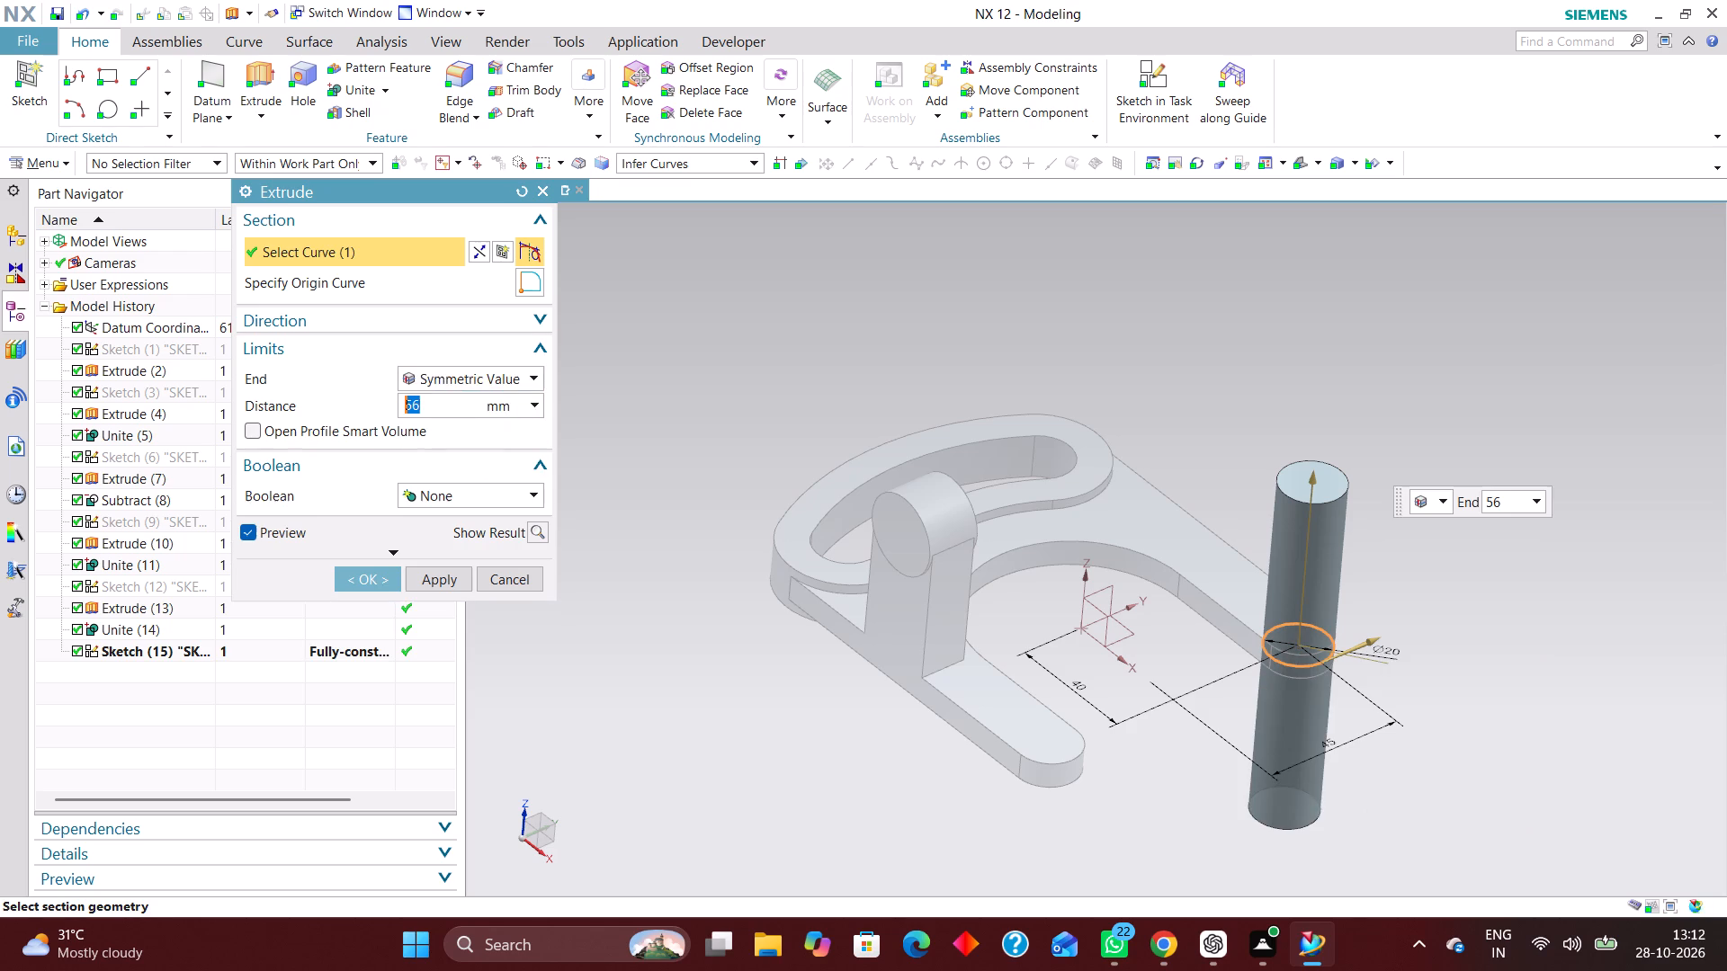
pyautogui.press('7')
pyautogui.press('Return')
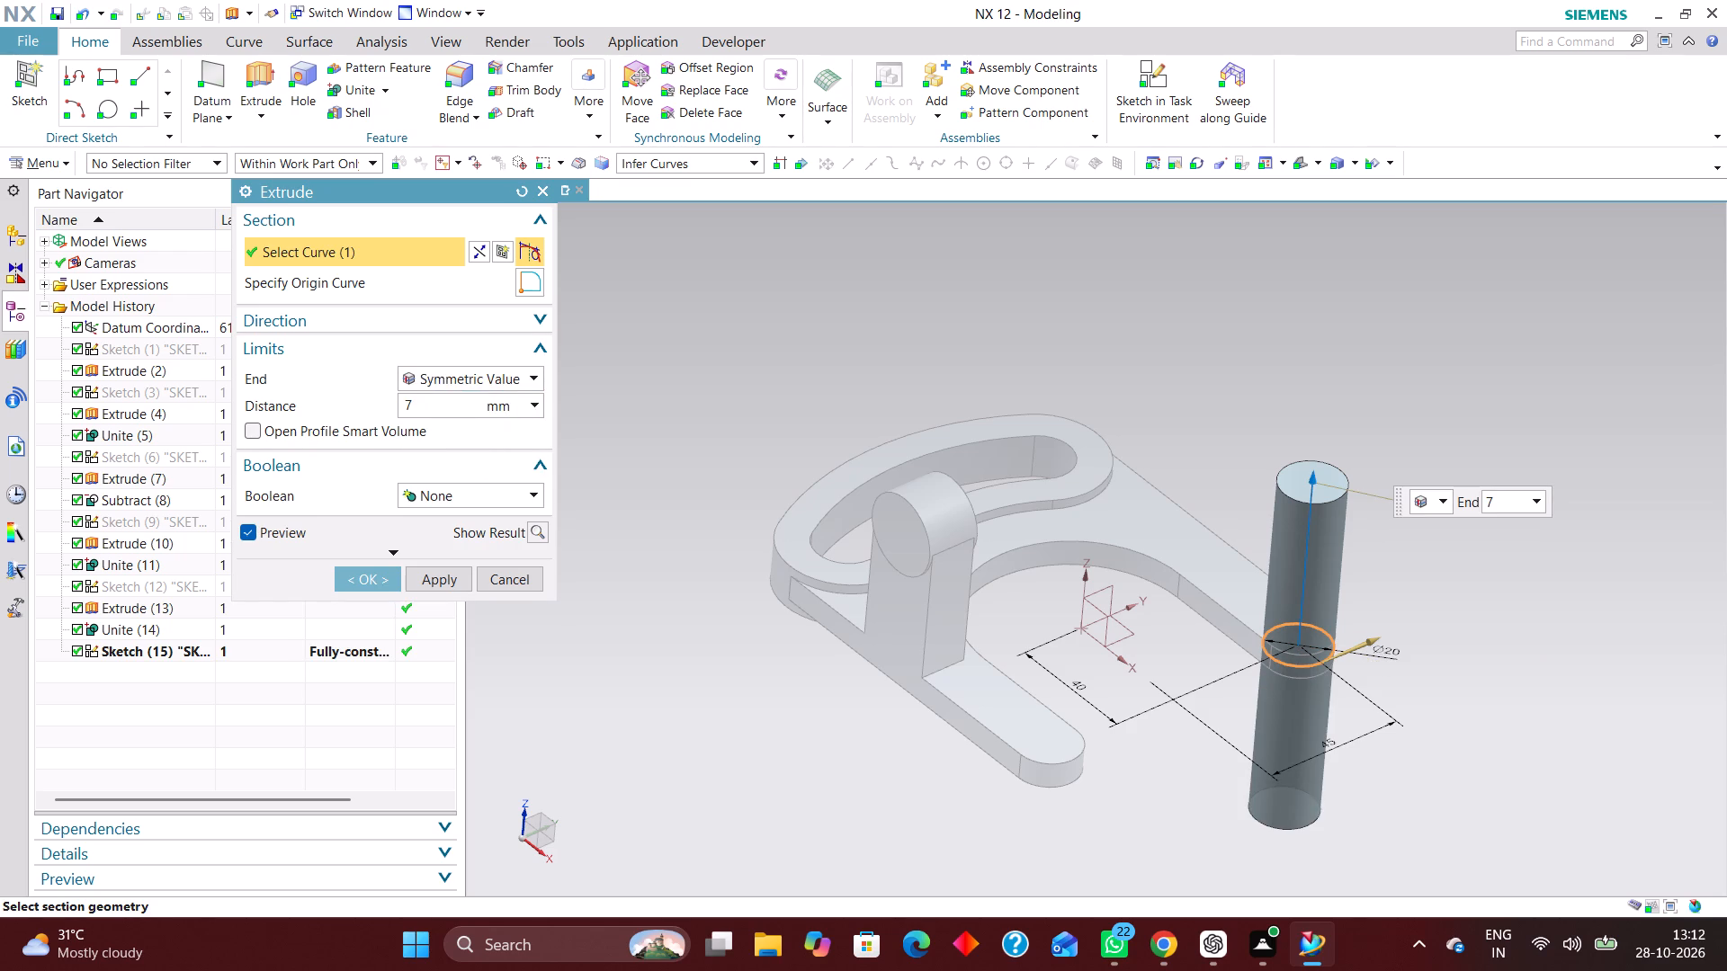
pyautogui.click(376, 582)
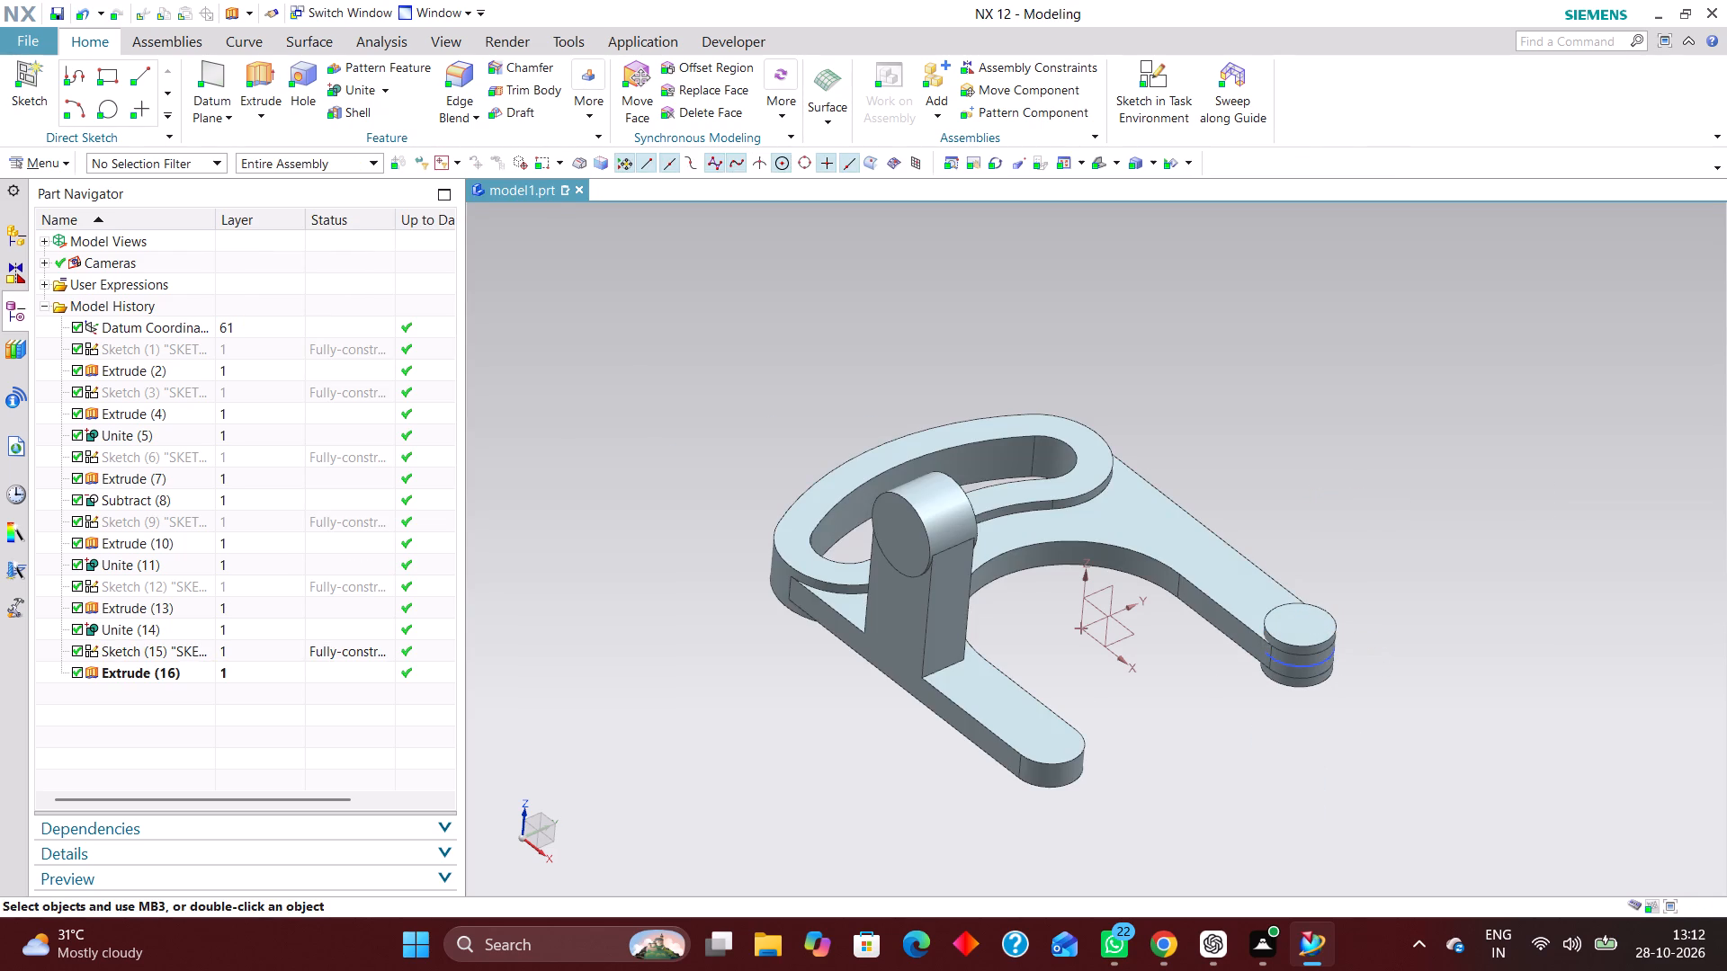
# Hide the 20 mm circle's sketch at the end of the rear arm.
pyautogui.moveTo(1300, 666); pyautogui.dragTo(1311, 739, button='right')
pyautogui.scroll(3, 1293, 675)
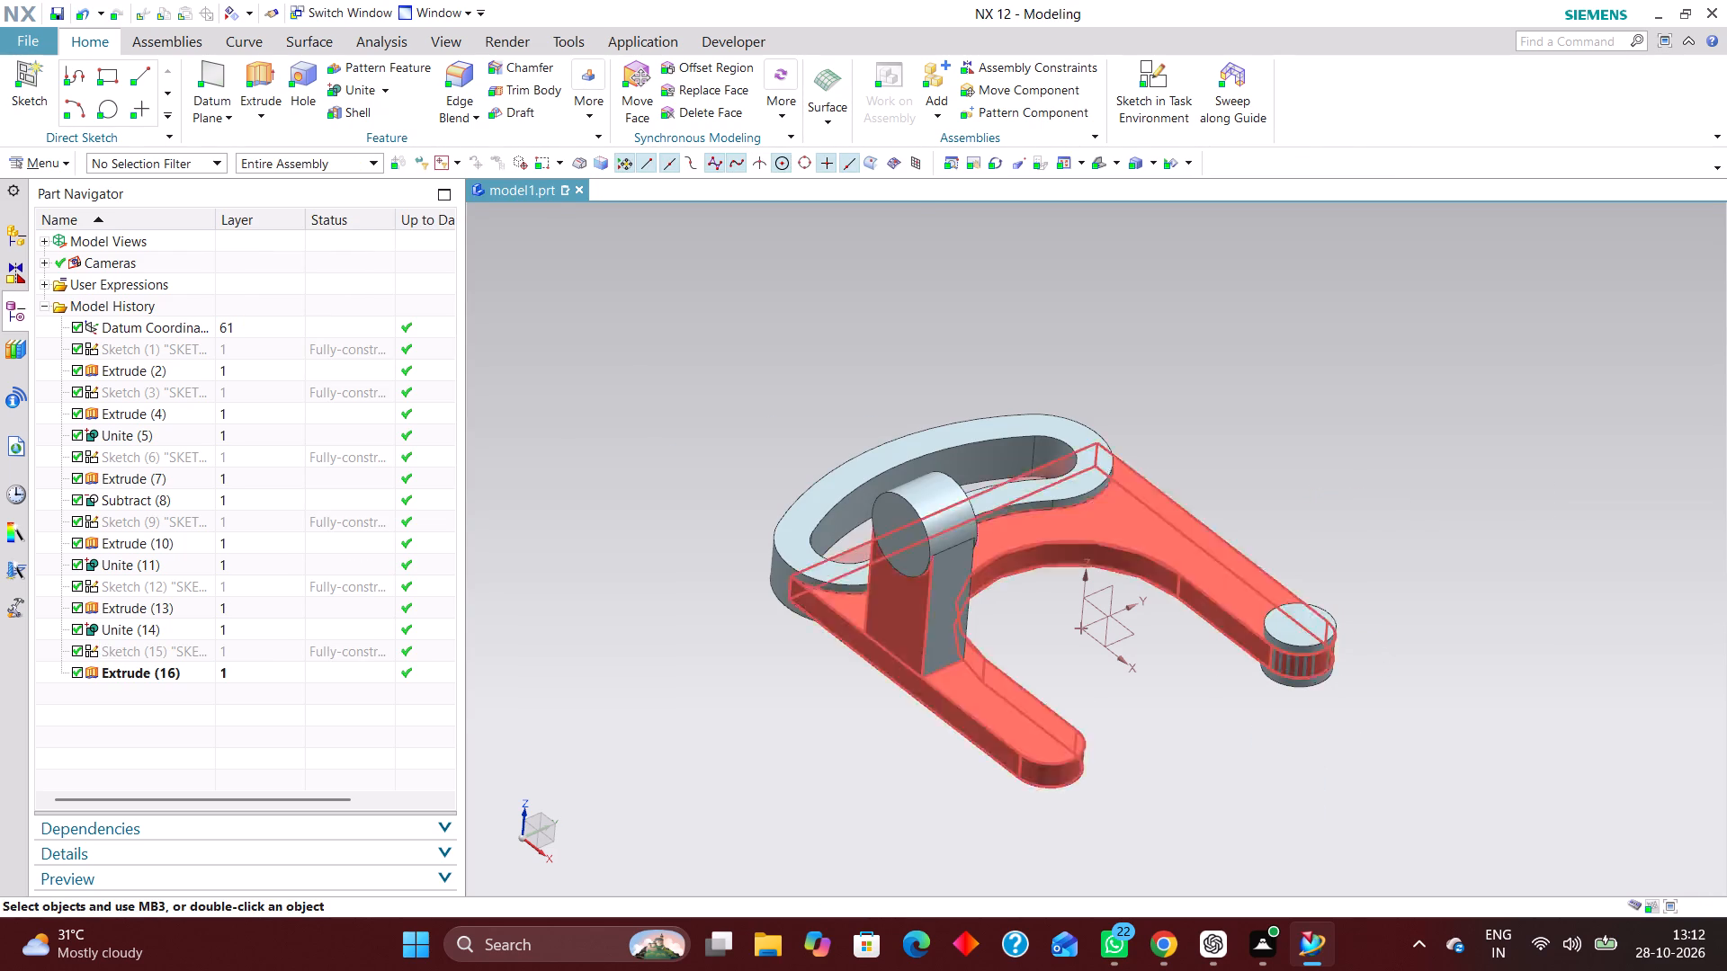
pyautogui.scroll(2, 1293, 675)
pyautogui.scroll(-5, 1276, 601)
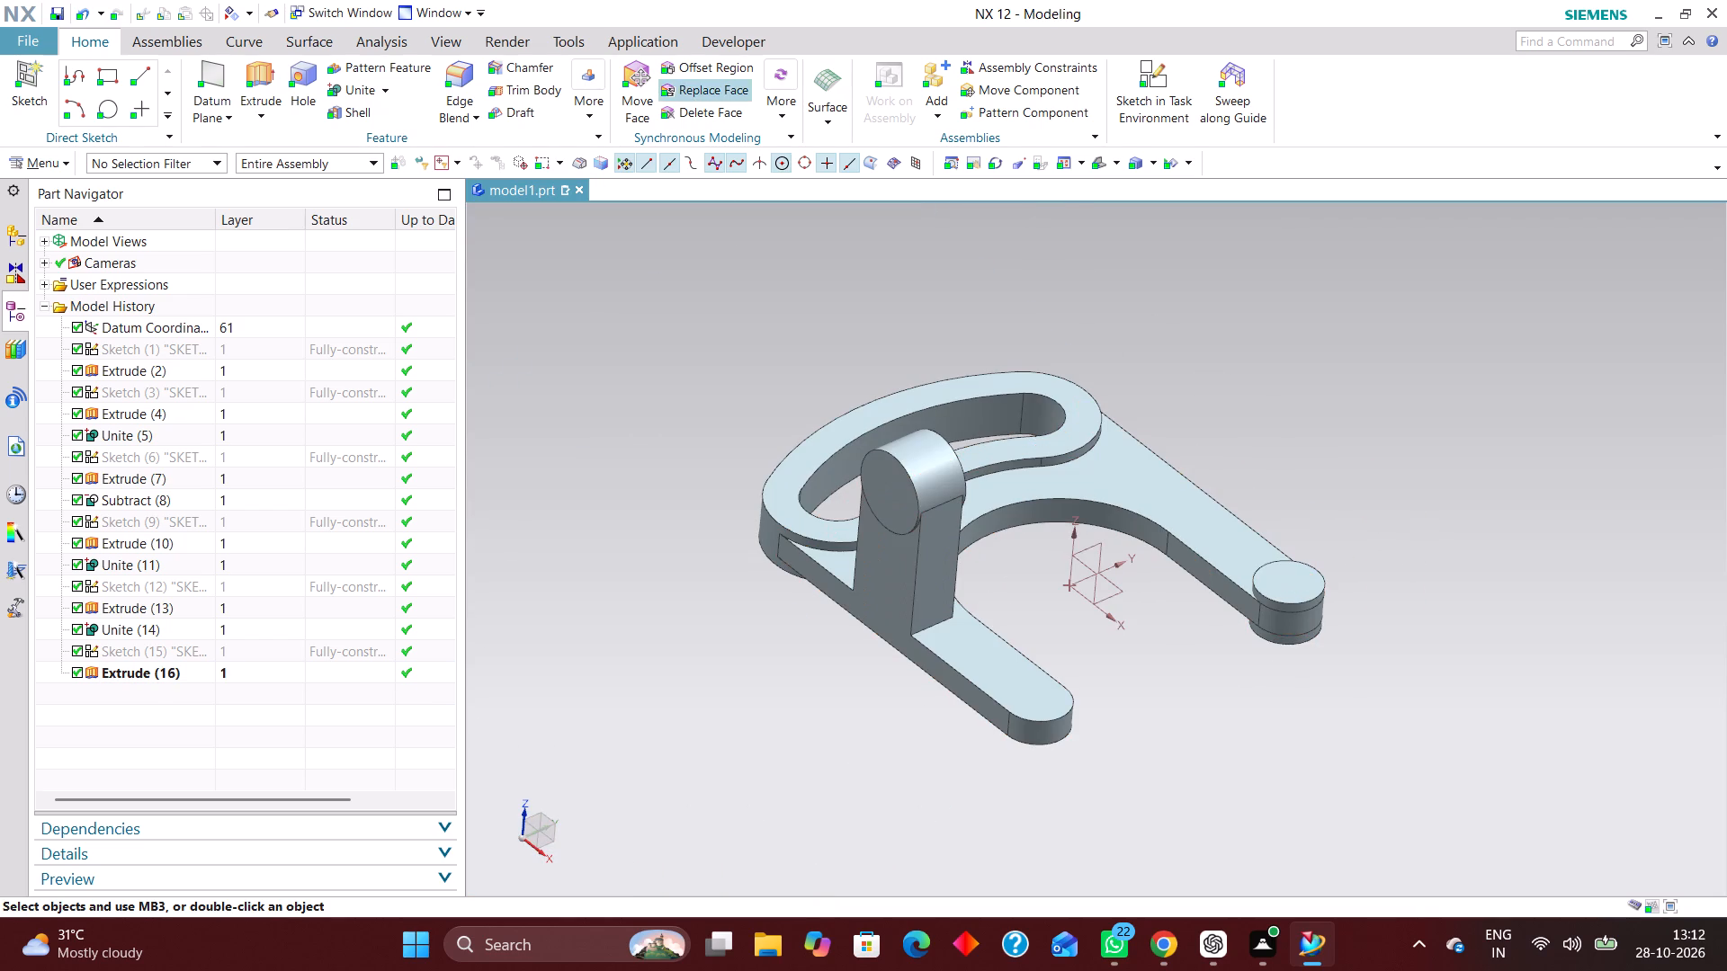
# Mirror the extruded arm-end boss about the XZ datum plane onto the end of the front arm.
pyautogui.click(595, 104)
pyautogui.click(734, 164)
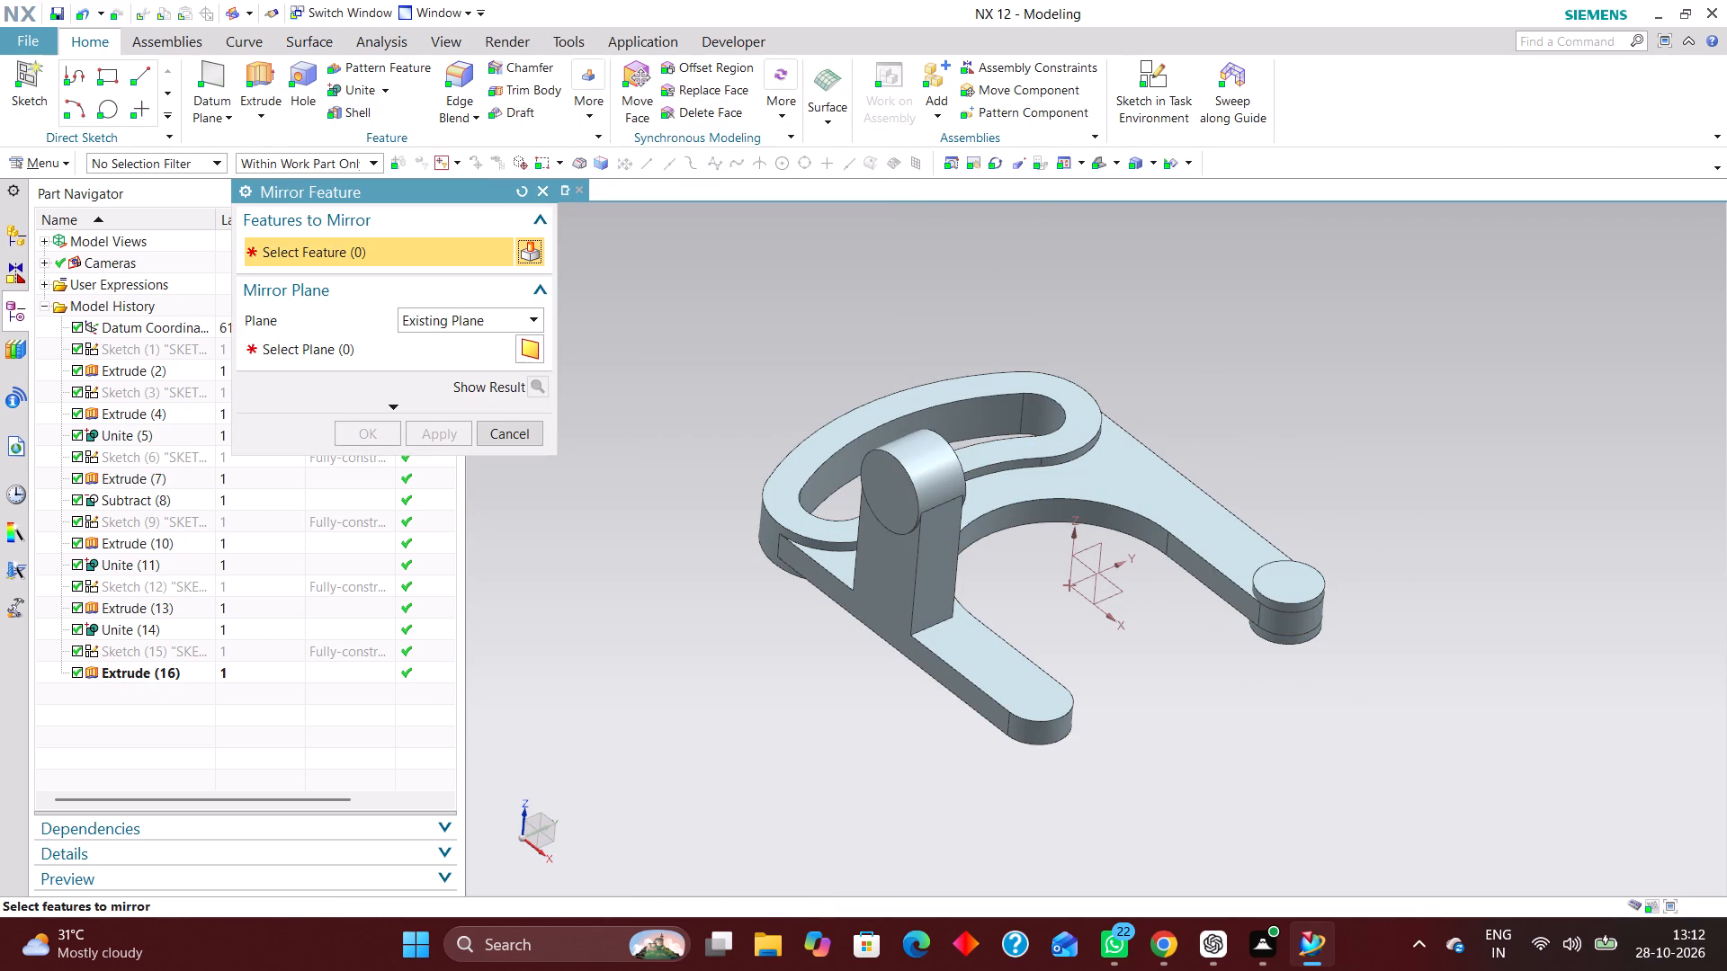
pyautogui.click(1292, 596)
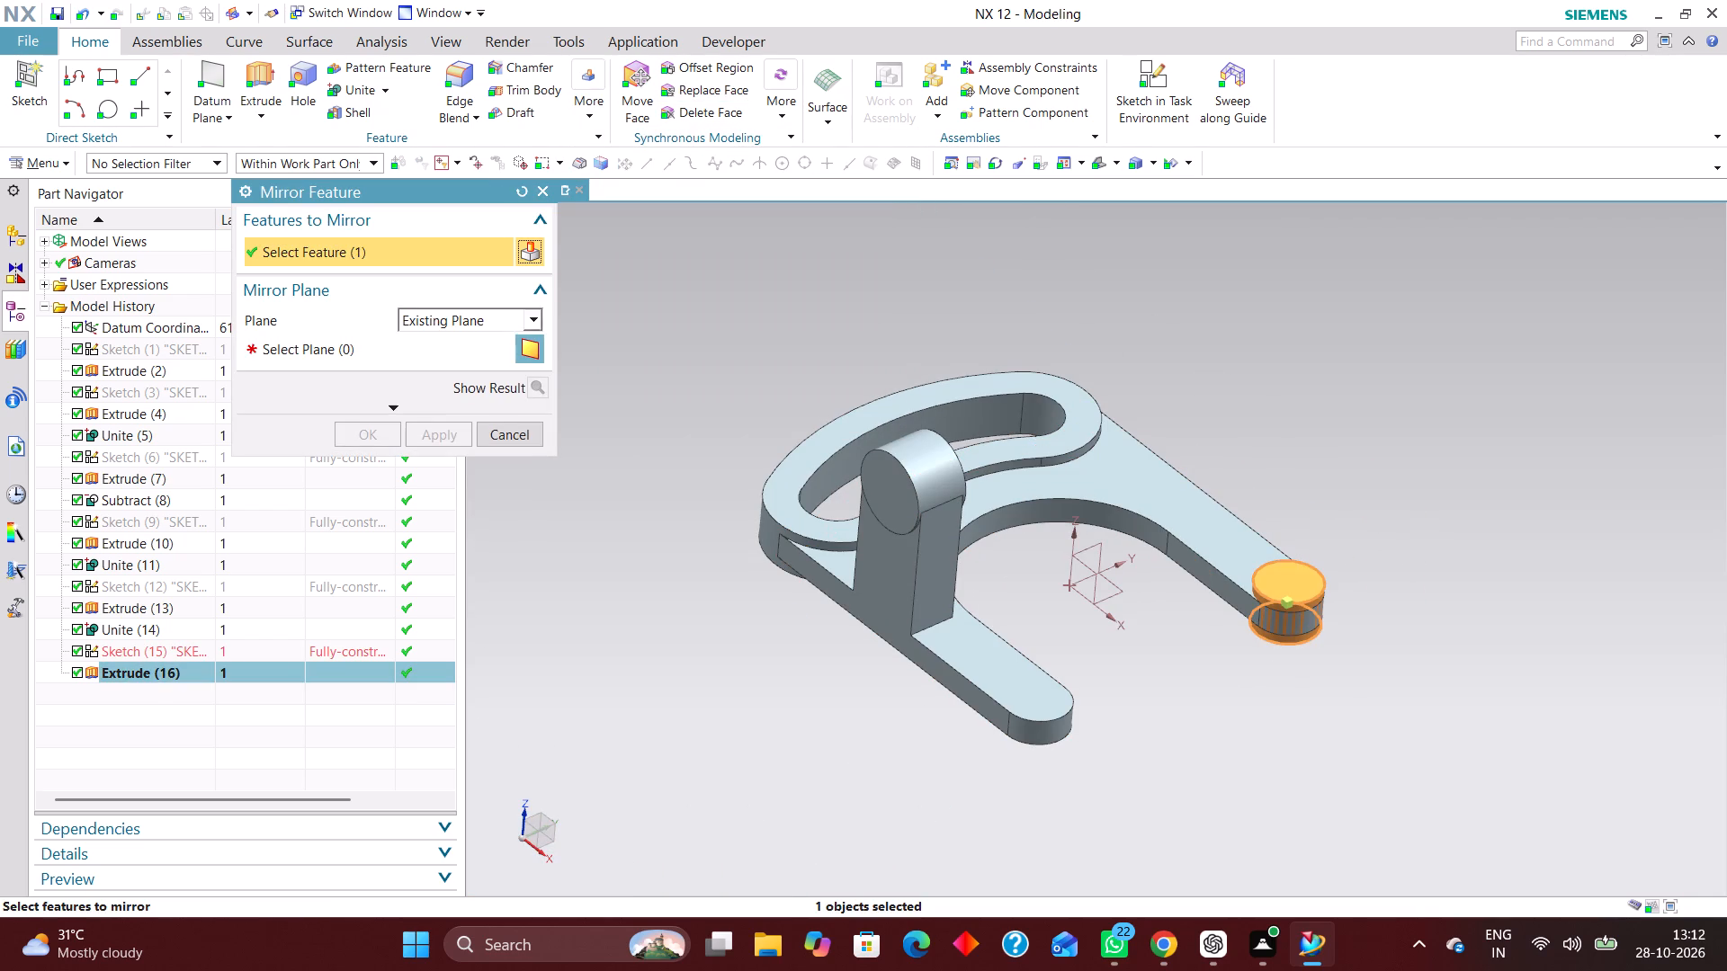
pyautogui.click(371, 344)
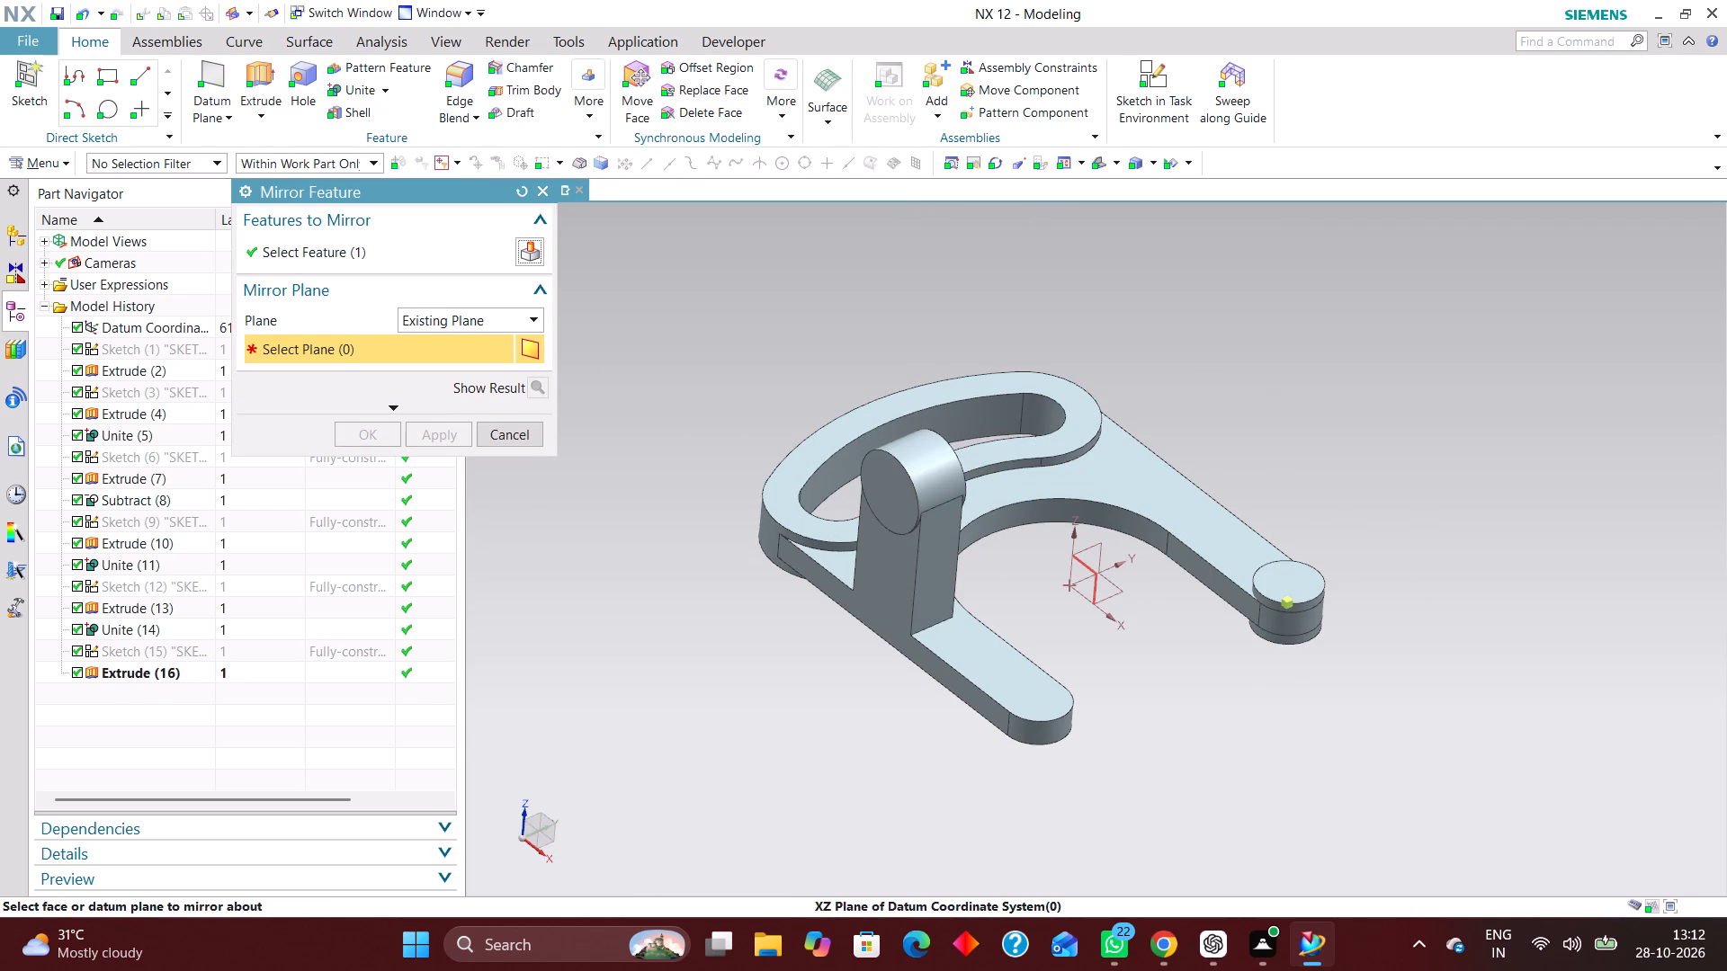
pyautogui.click(1089, 571)
pyautogui.click(365, 430)
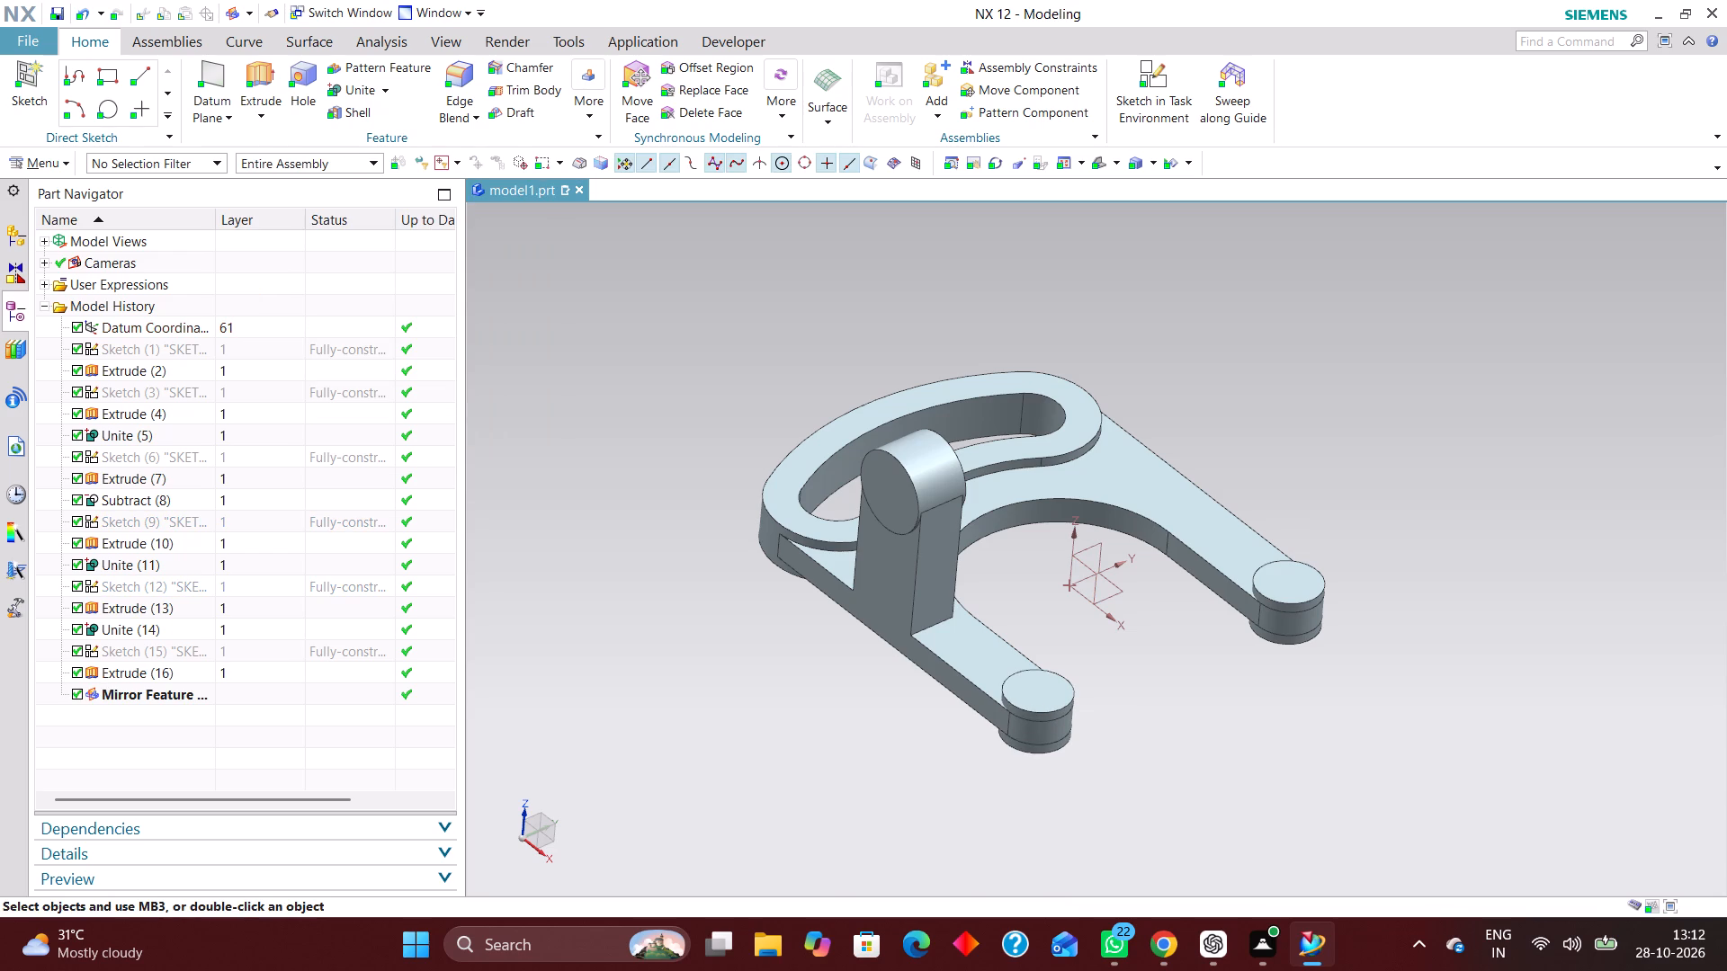
# Unite the two arm-end bosses with the main bracket body.
pyautogui.click(345, 91)
pyautogui.click(902, 598)
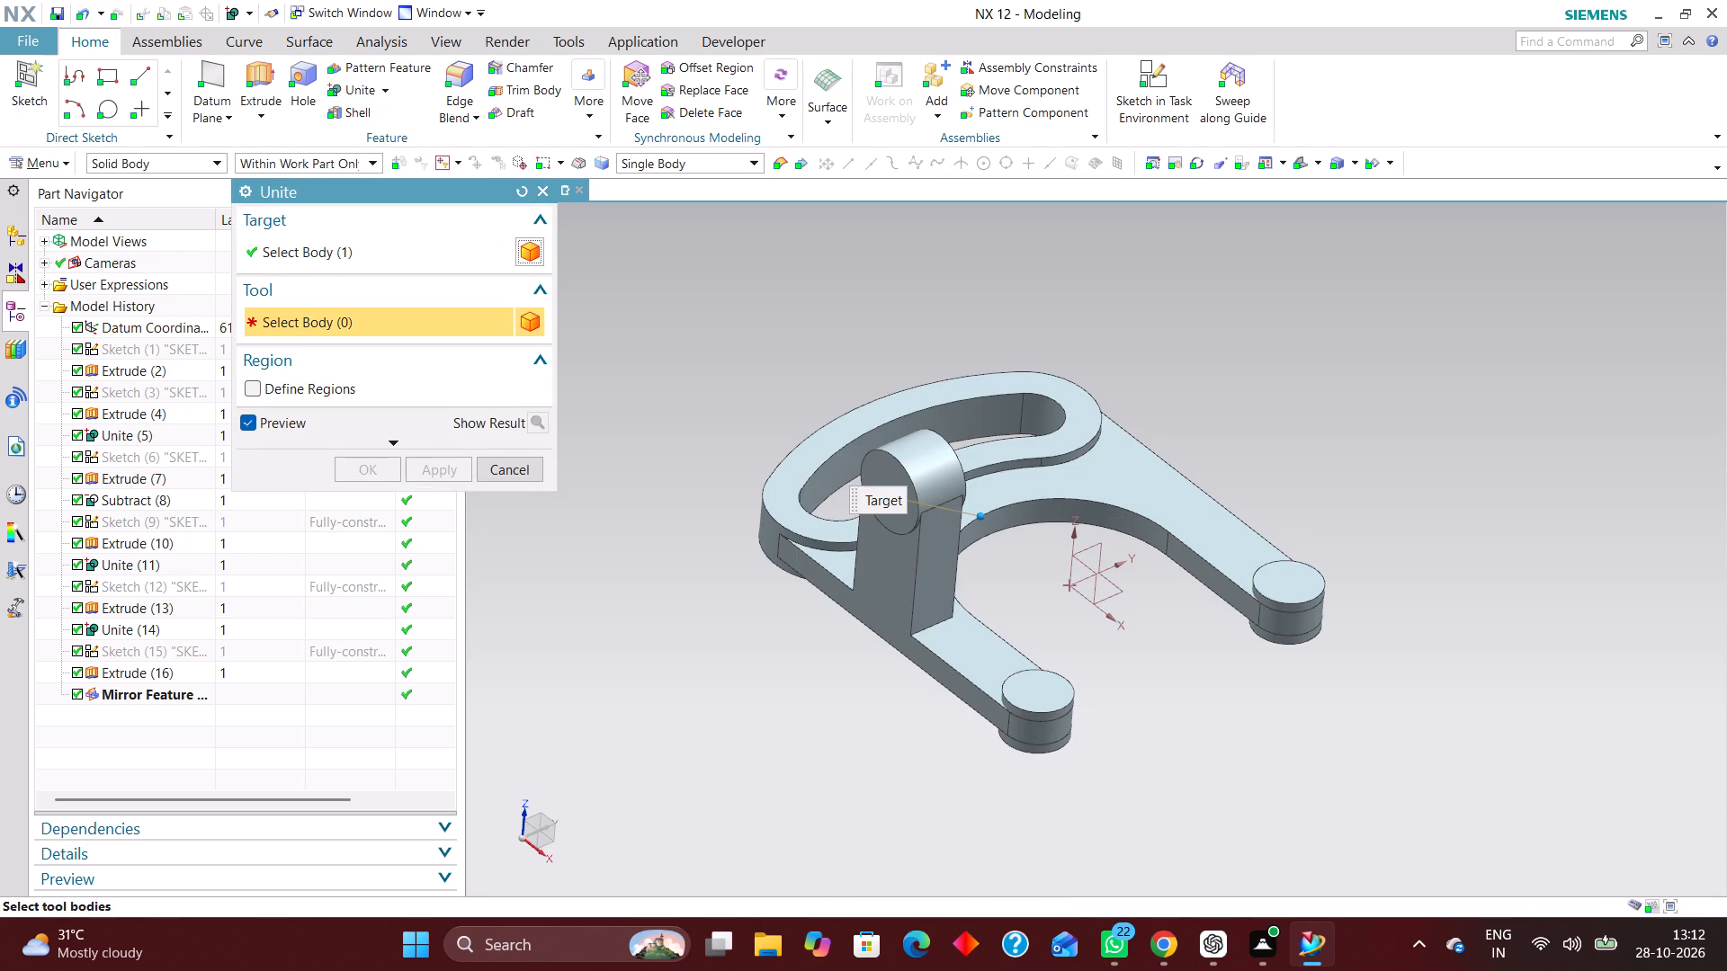
pyautogui.click(1302, 601)
pyautogui.moveTo(1050, 694); pyautogui.dragTo(1062, 699)
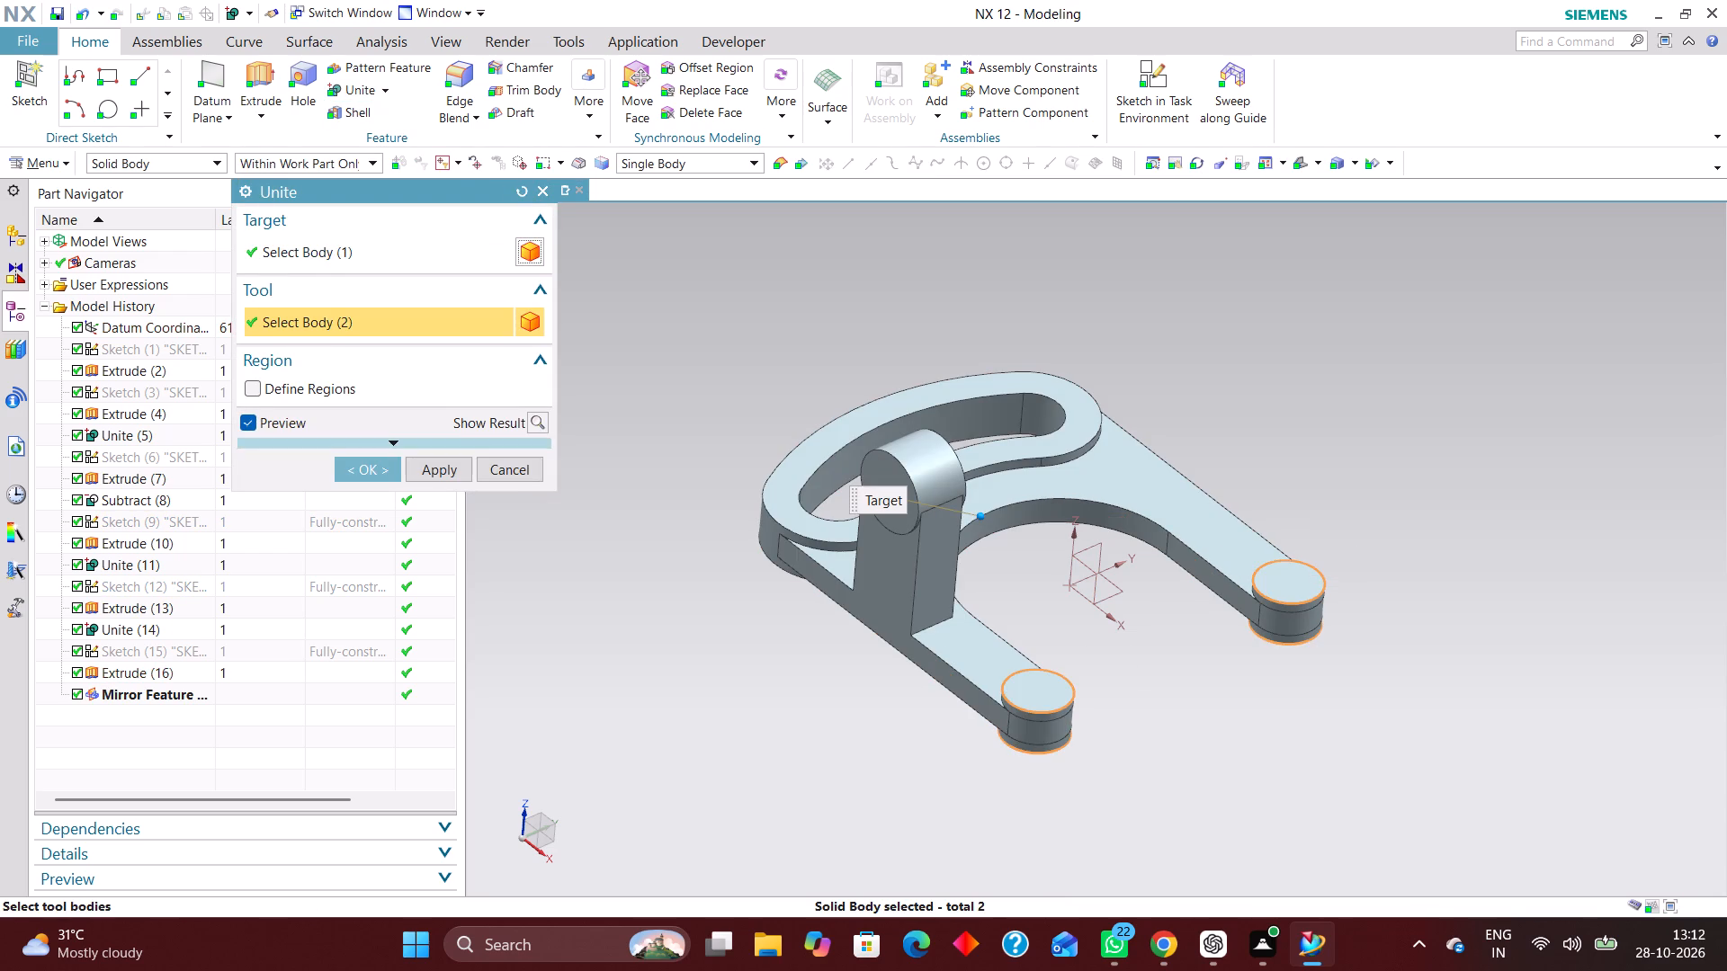
pyautogui.click(369, 468)
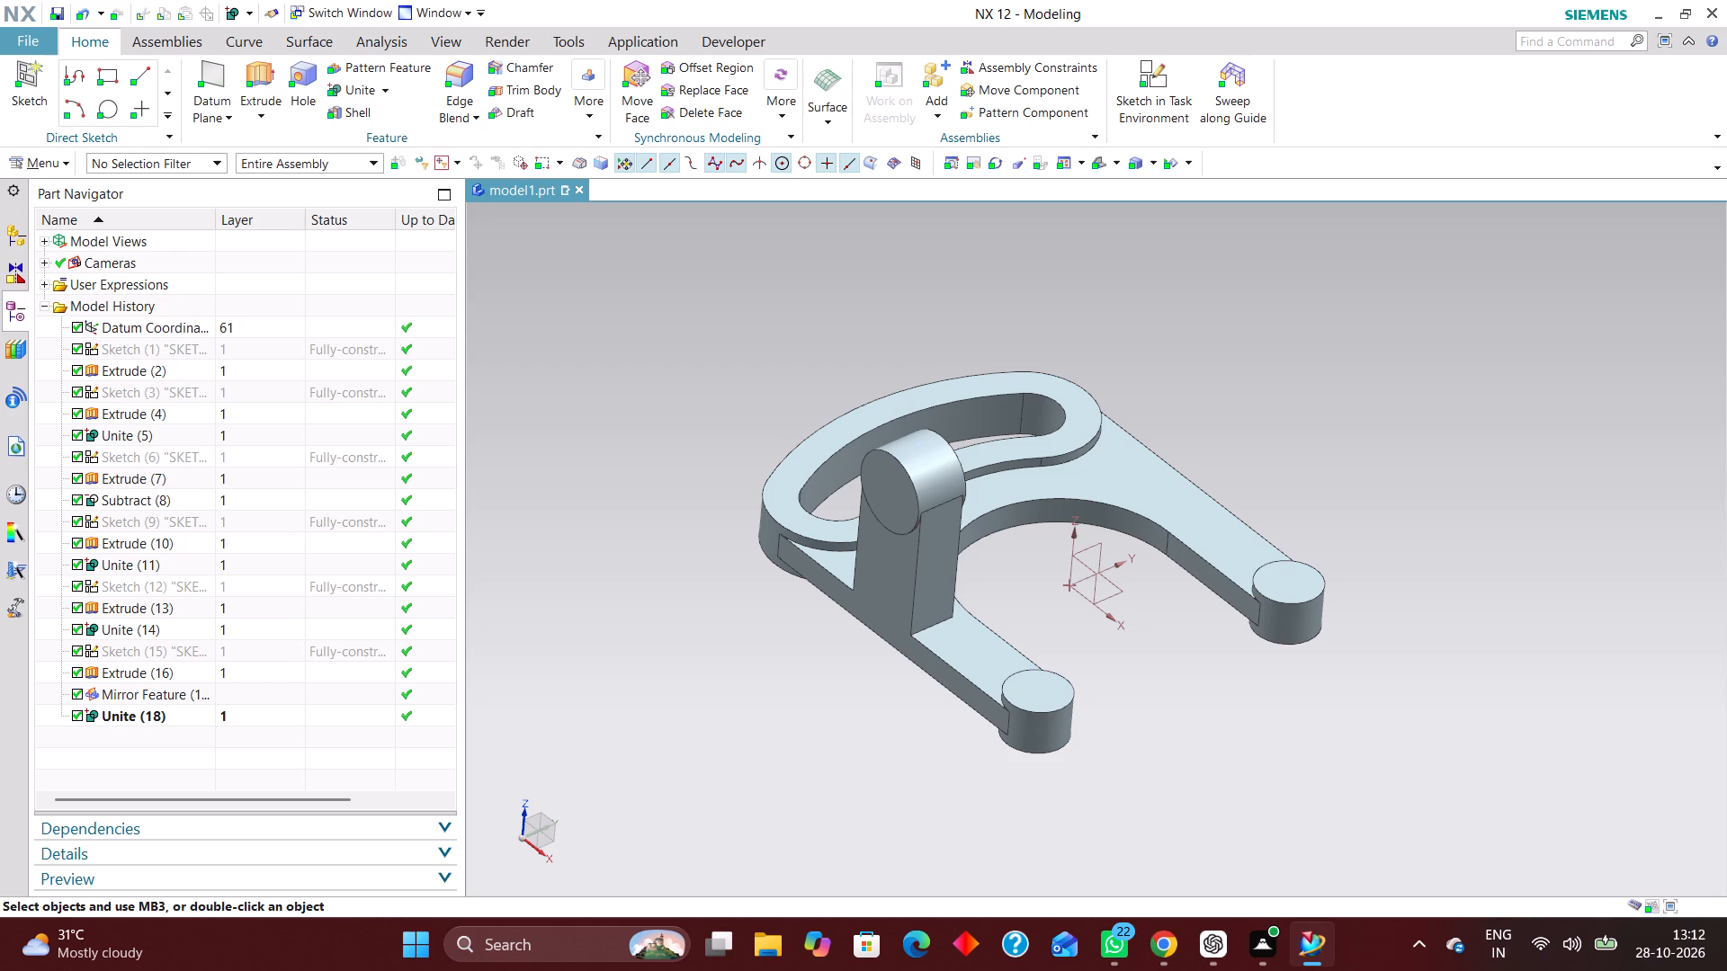
# Cut simple holes of 12.50 mm diameter and 18 mm depth, centred on both arm-end bosses.
pyautogui.click(299, 77)
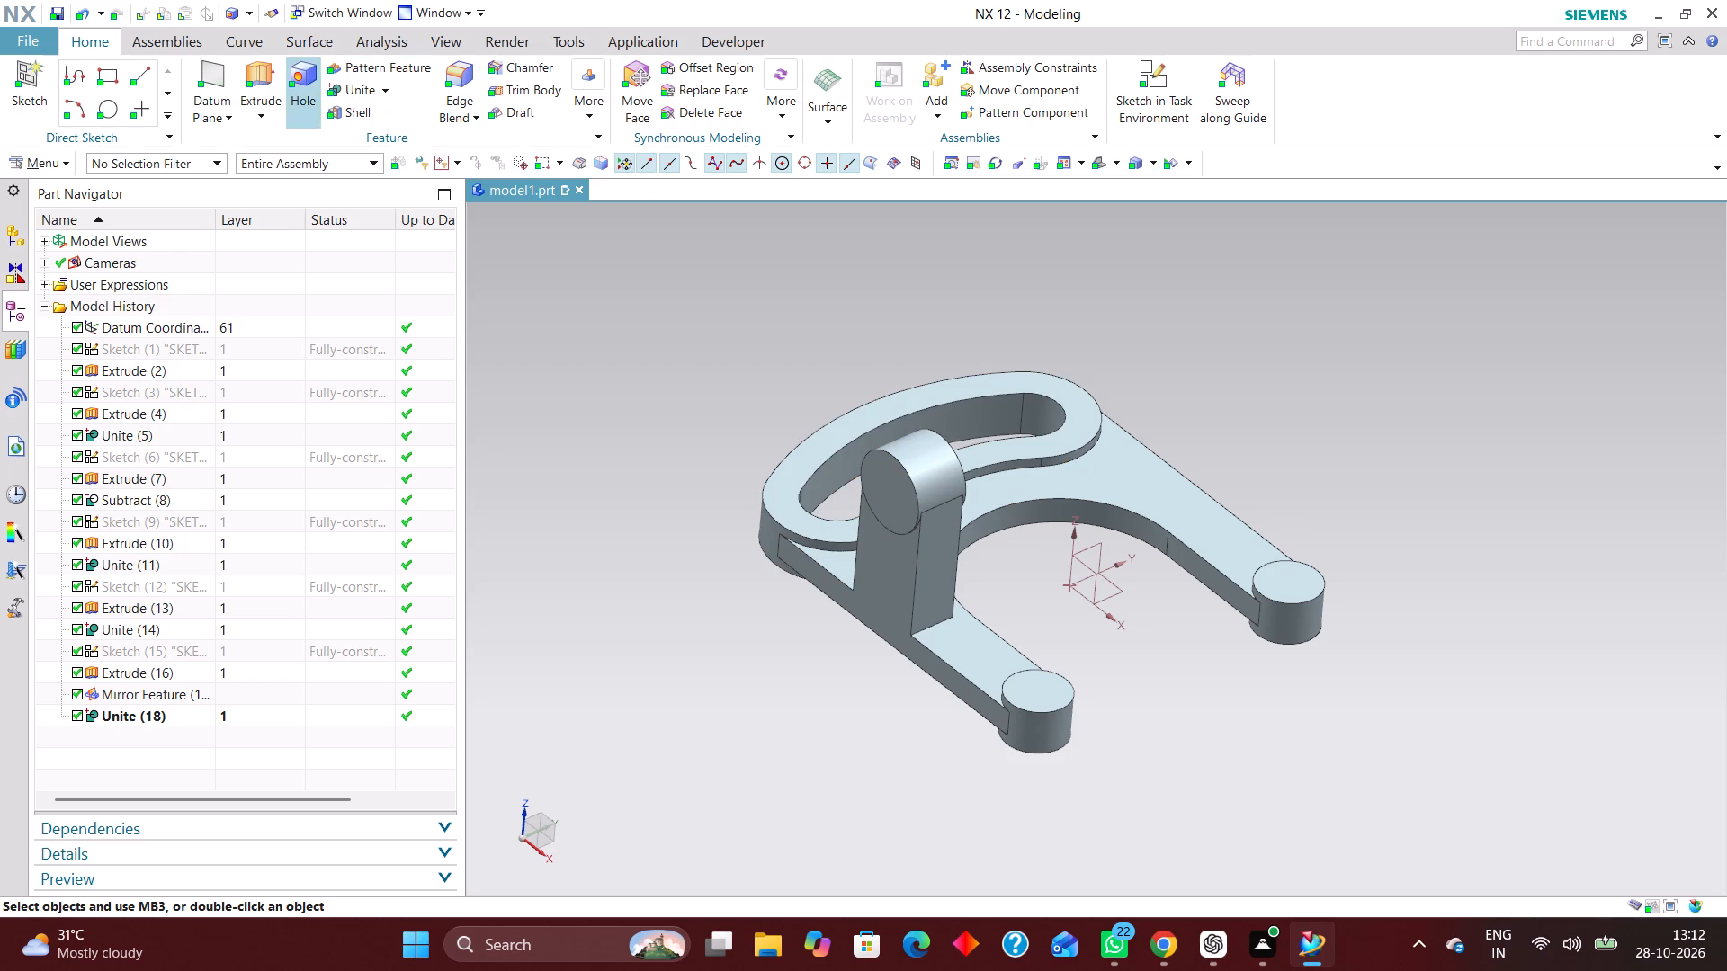
pyautogui.scroll(3, 1052, 712)
pyautogui.click(1058, 711)
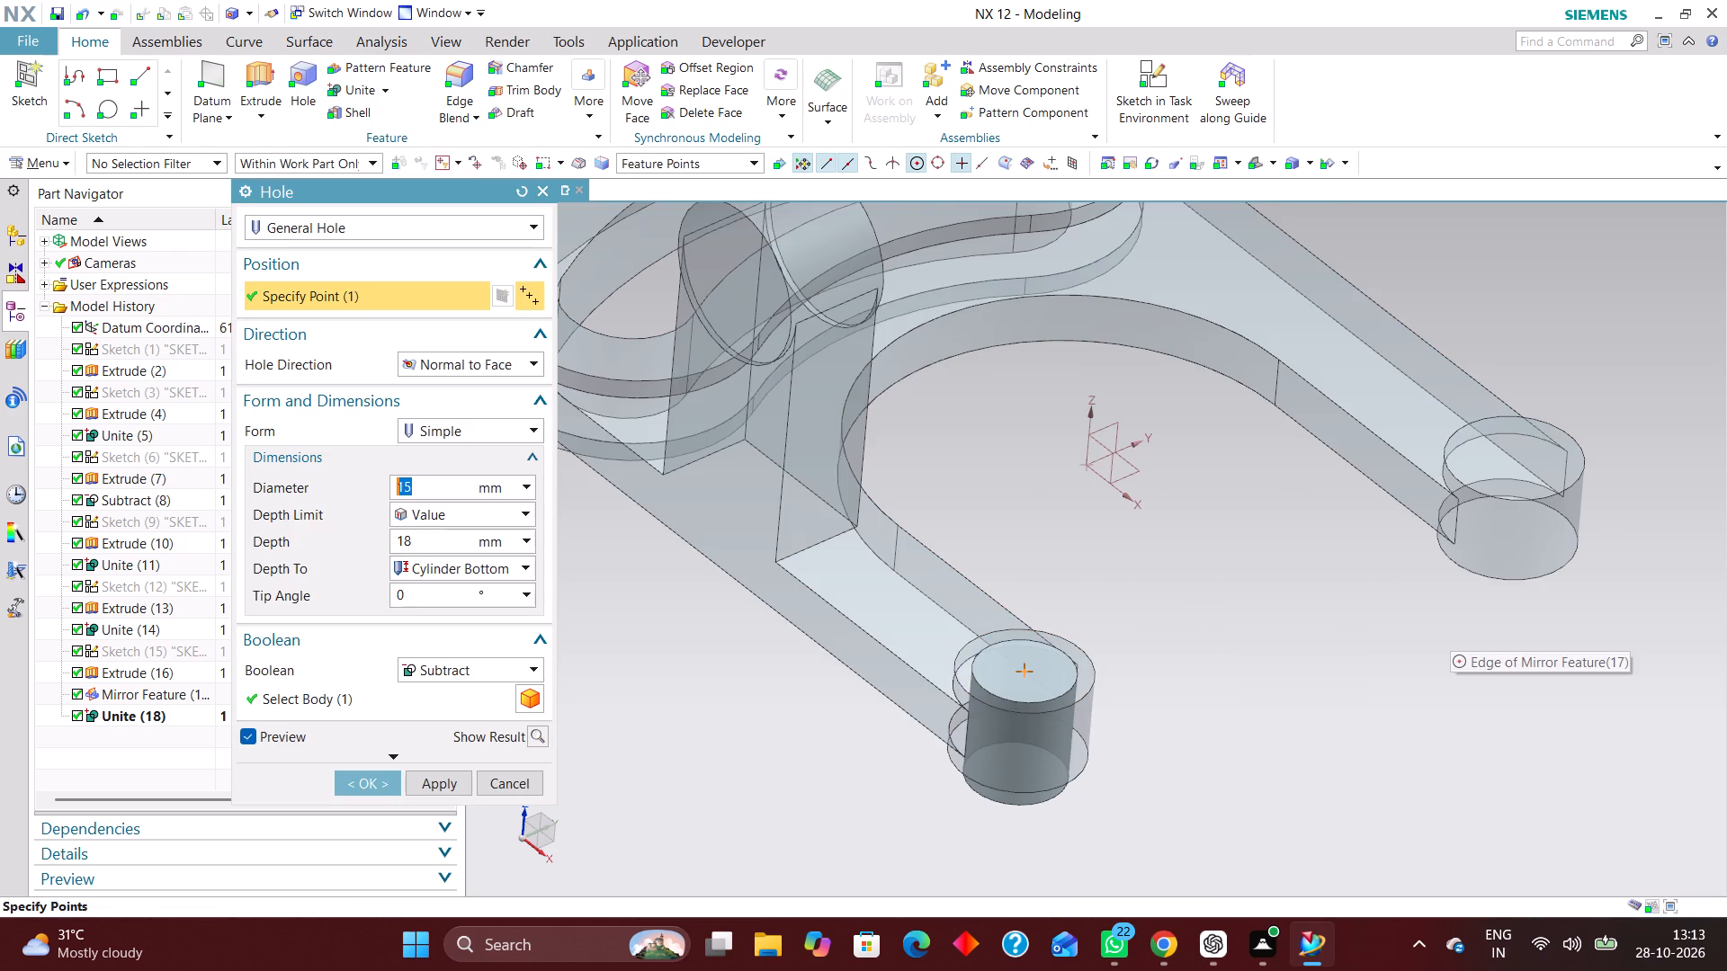
pyautogui.click(1540, 494)
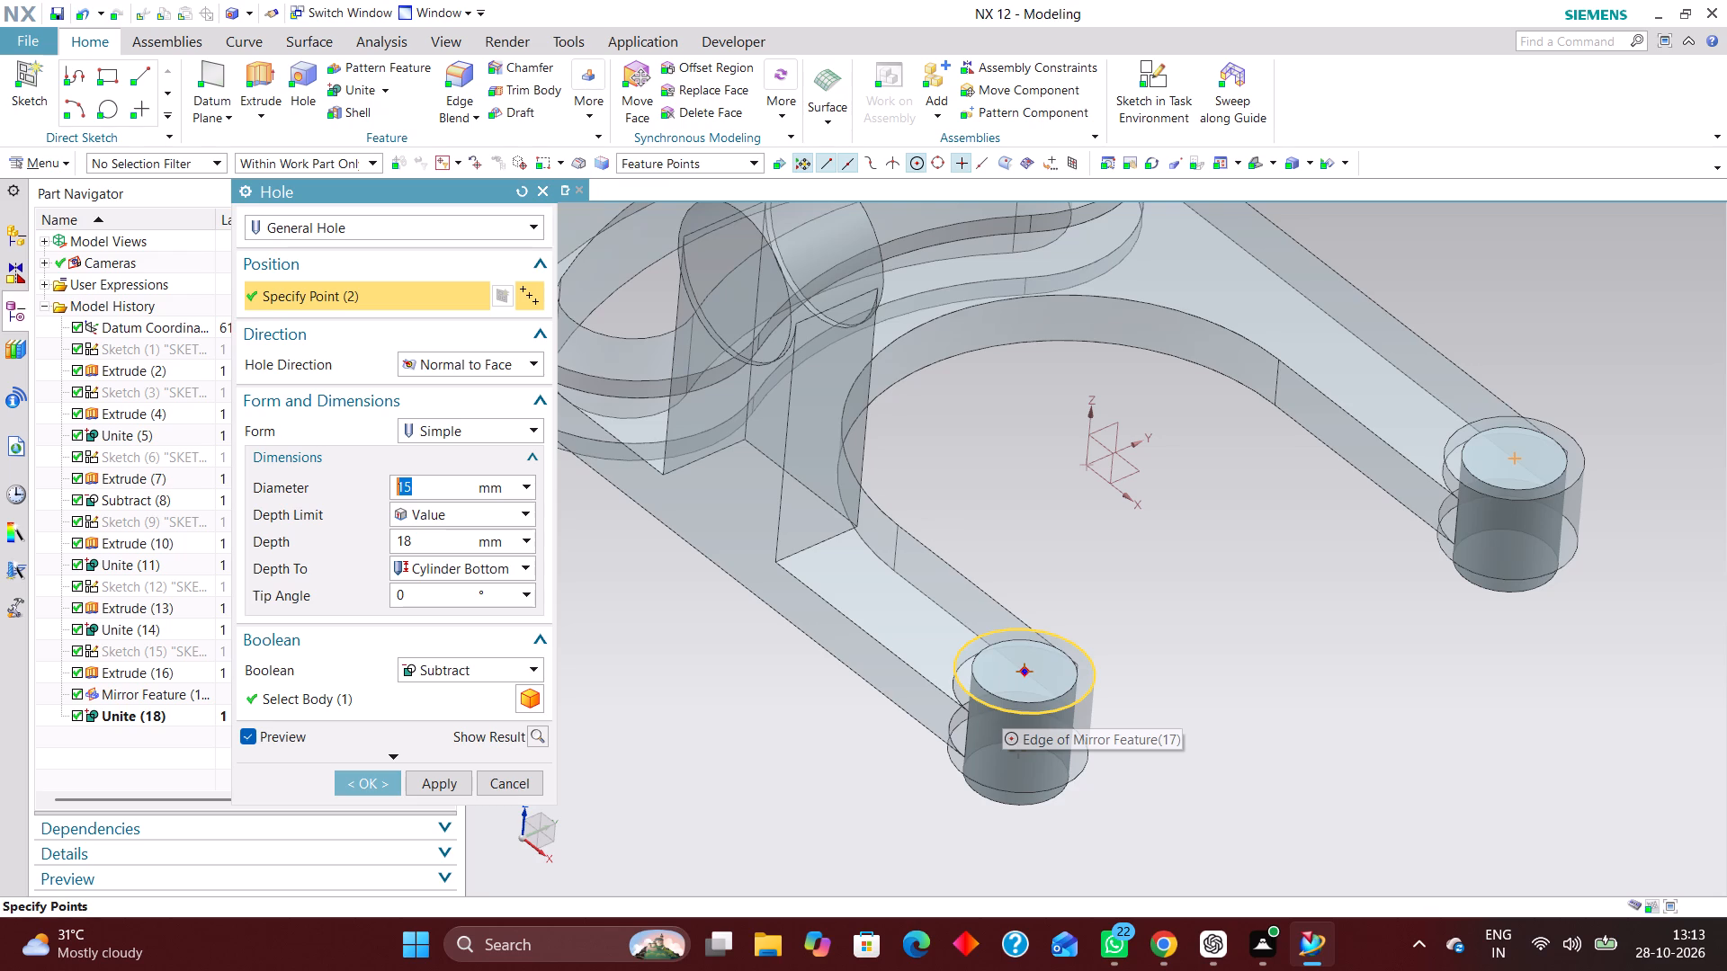
pyautogui.write('12.50')
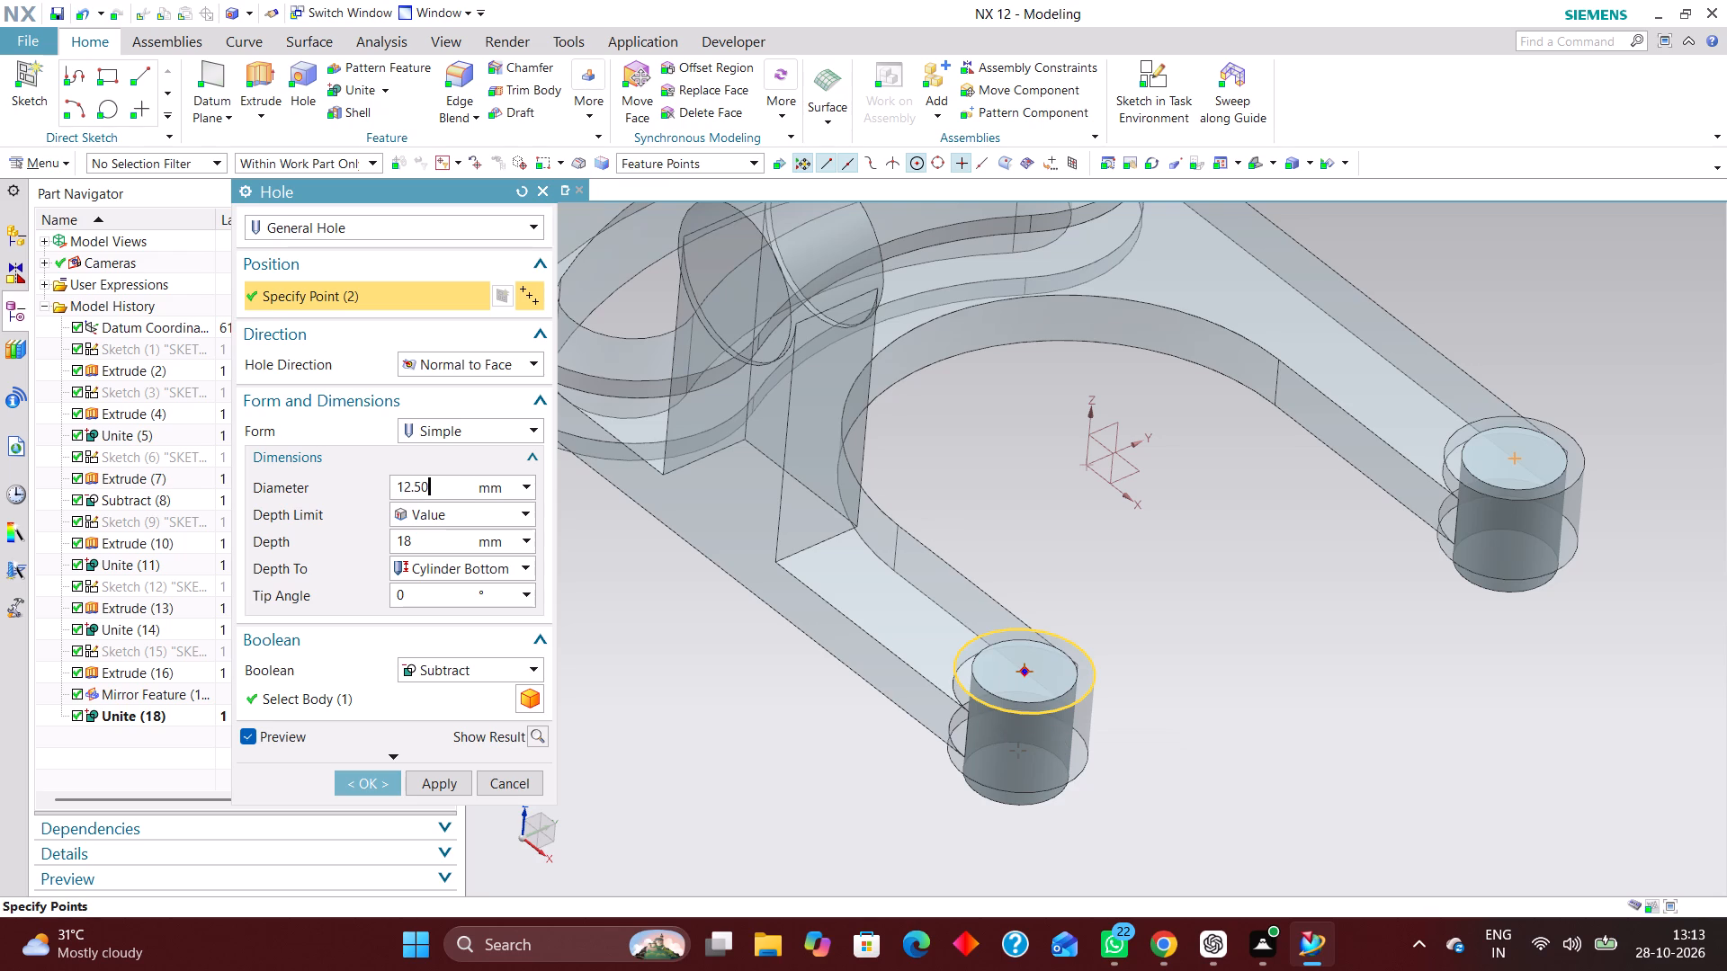
pyautogui.press('Return')
pyautogui.scroll(-2, 1176, 642)
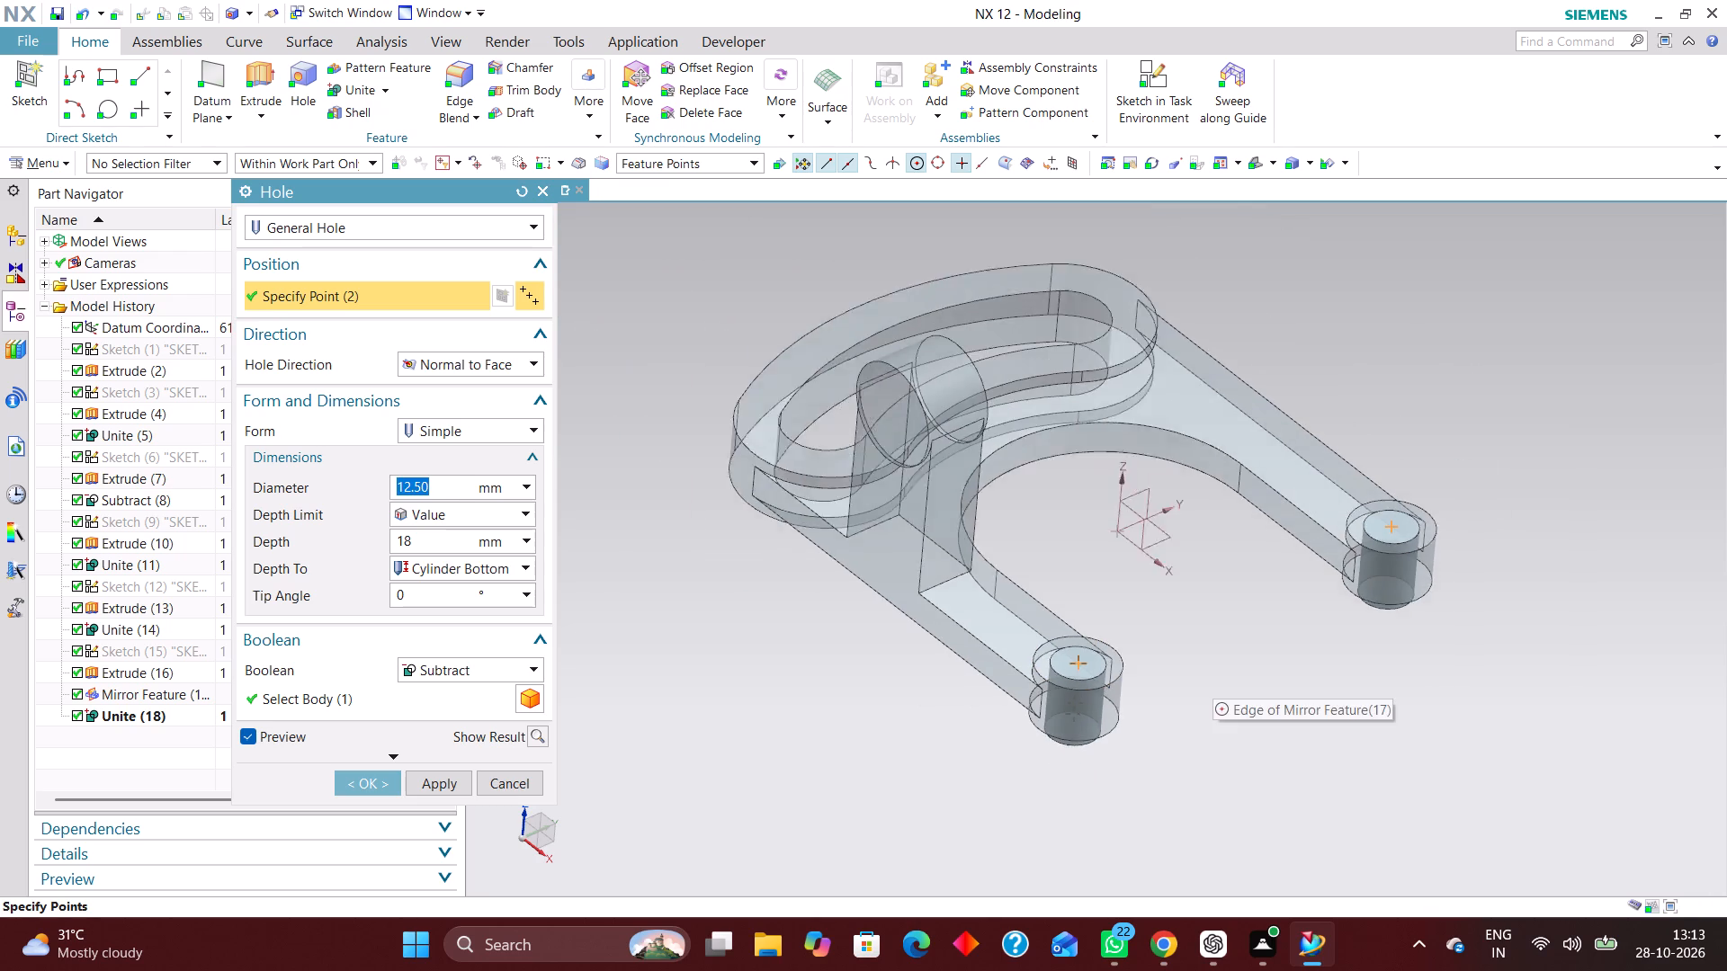
pyautogui.scroll(-1, 1170, 657)
pyautogui.click(384, 788)
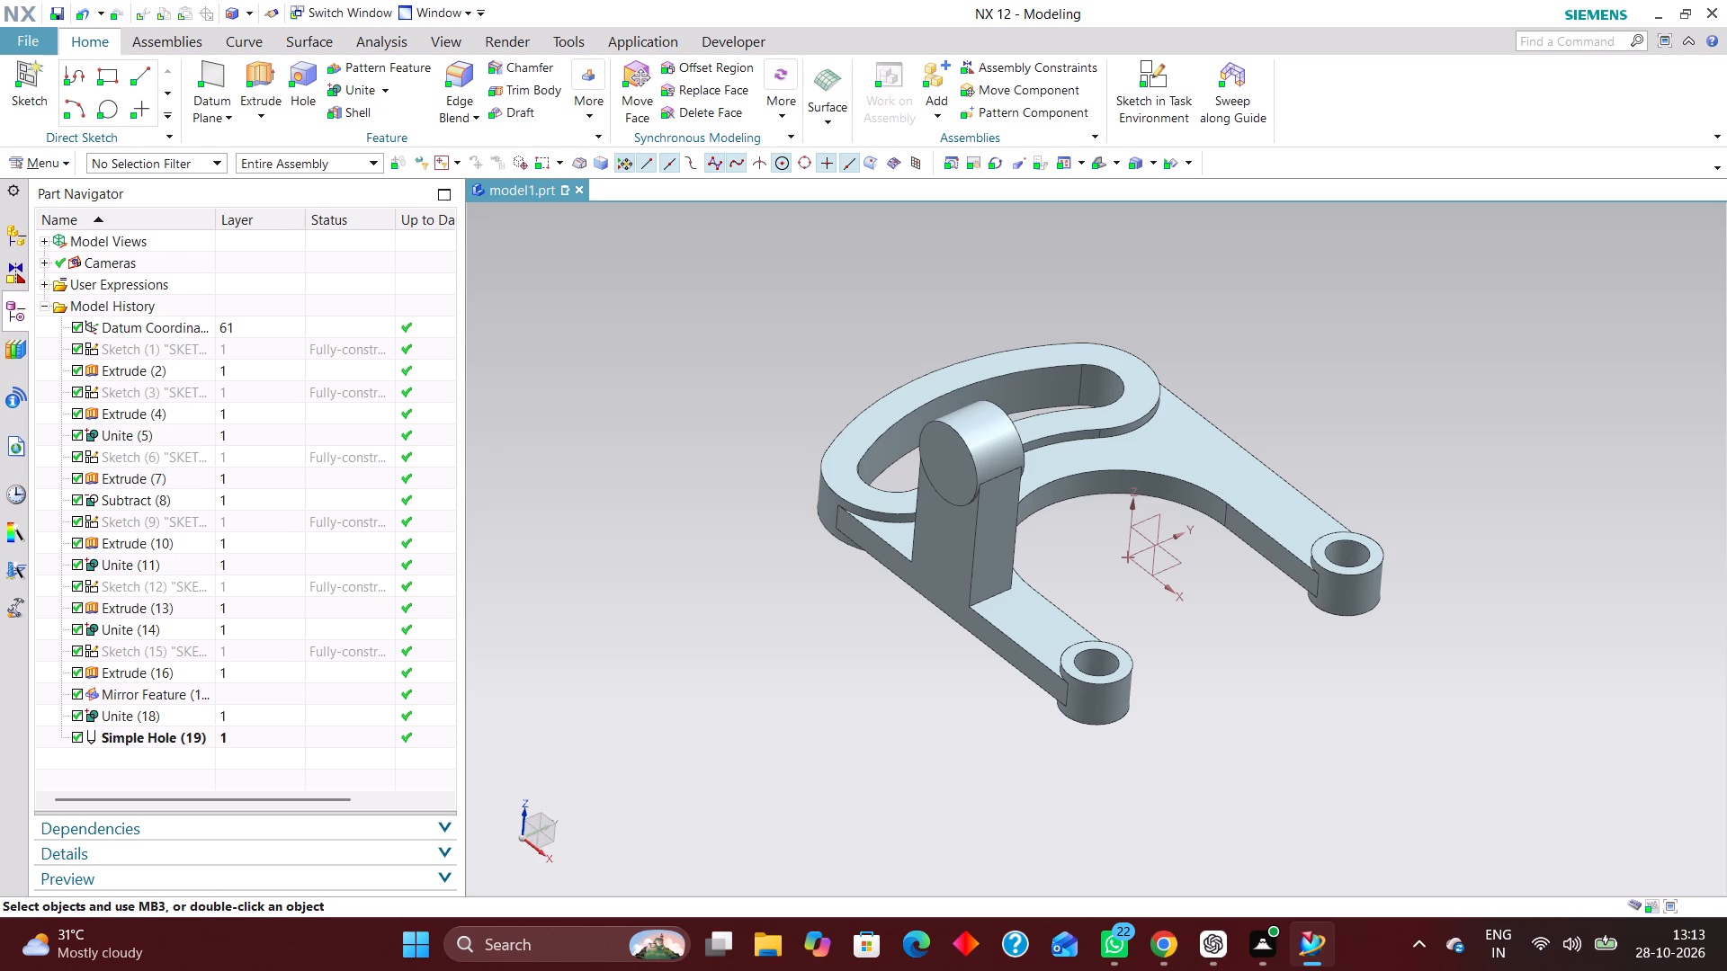
# Cut a simple 12.50 mm diameter hole centred on the upright's cylindrical boss, with a Through Body depth limit.
pyautogui.scroll(-1, 1265, 686)
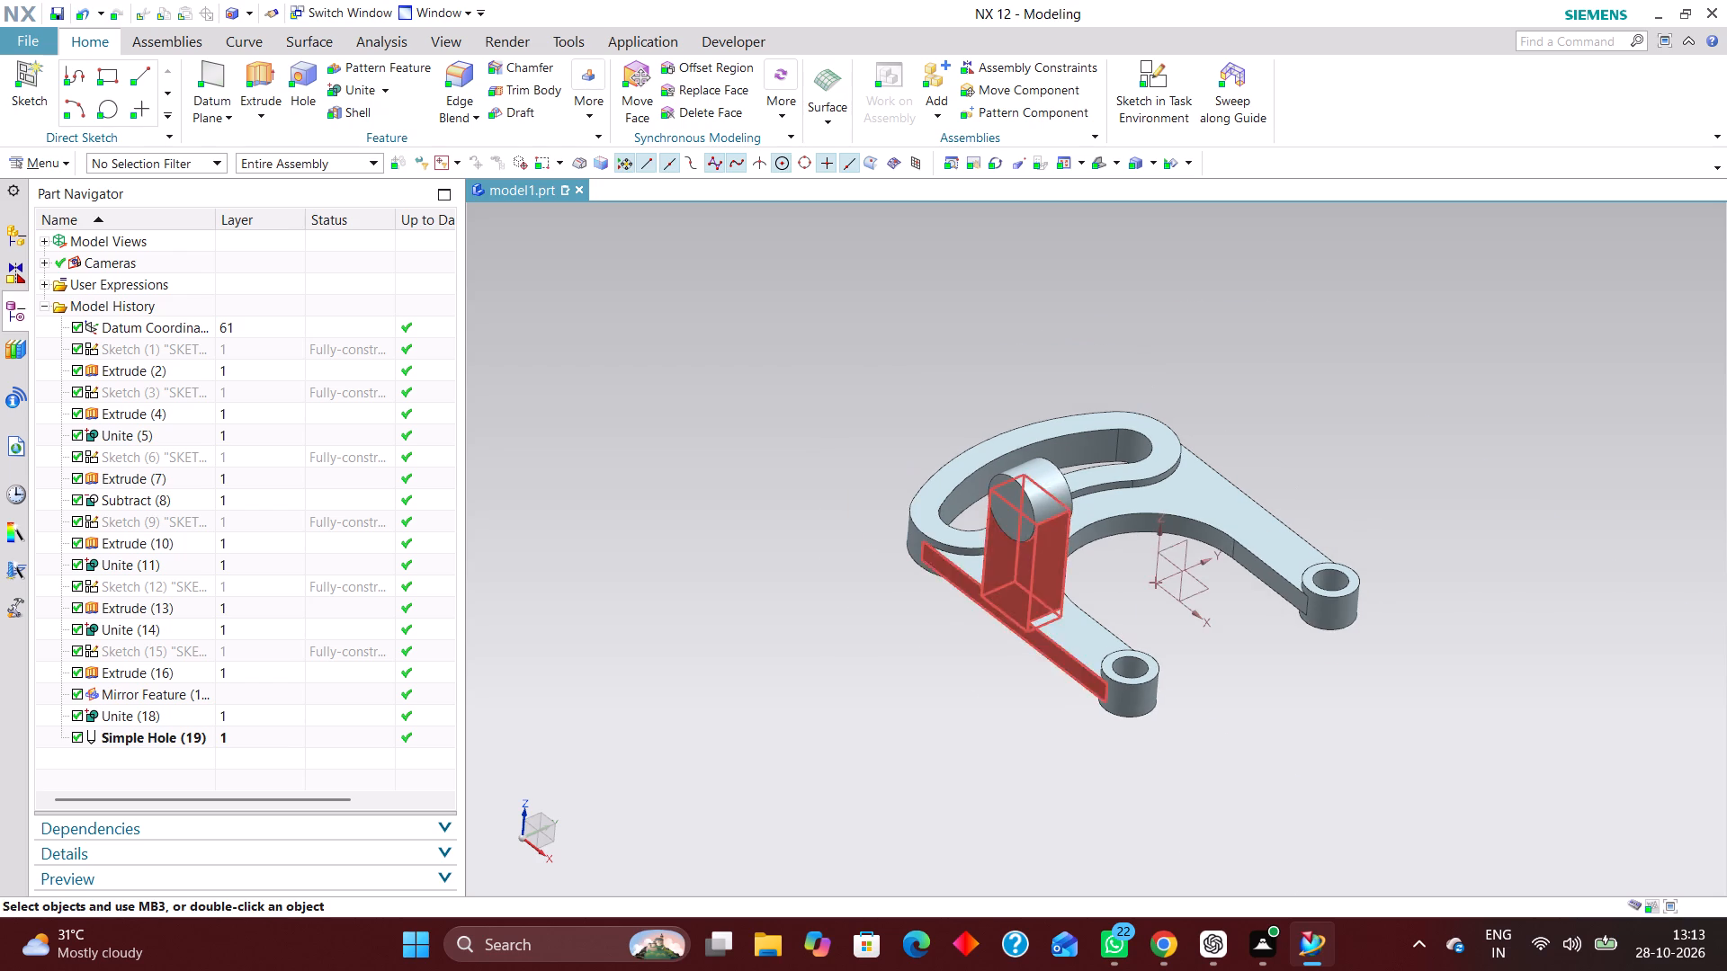
pyautogui.scroll(3, 994, 526)
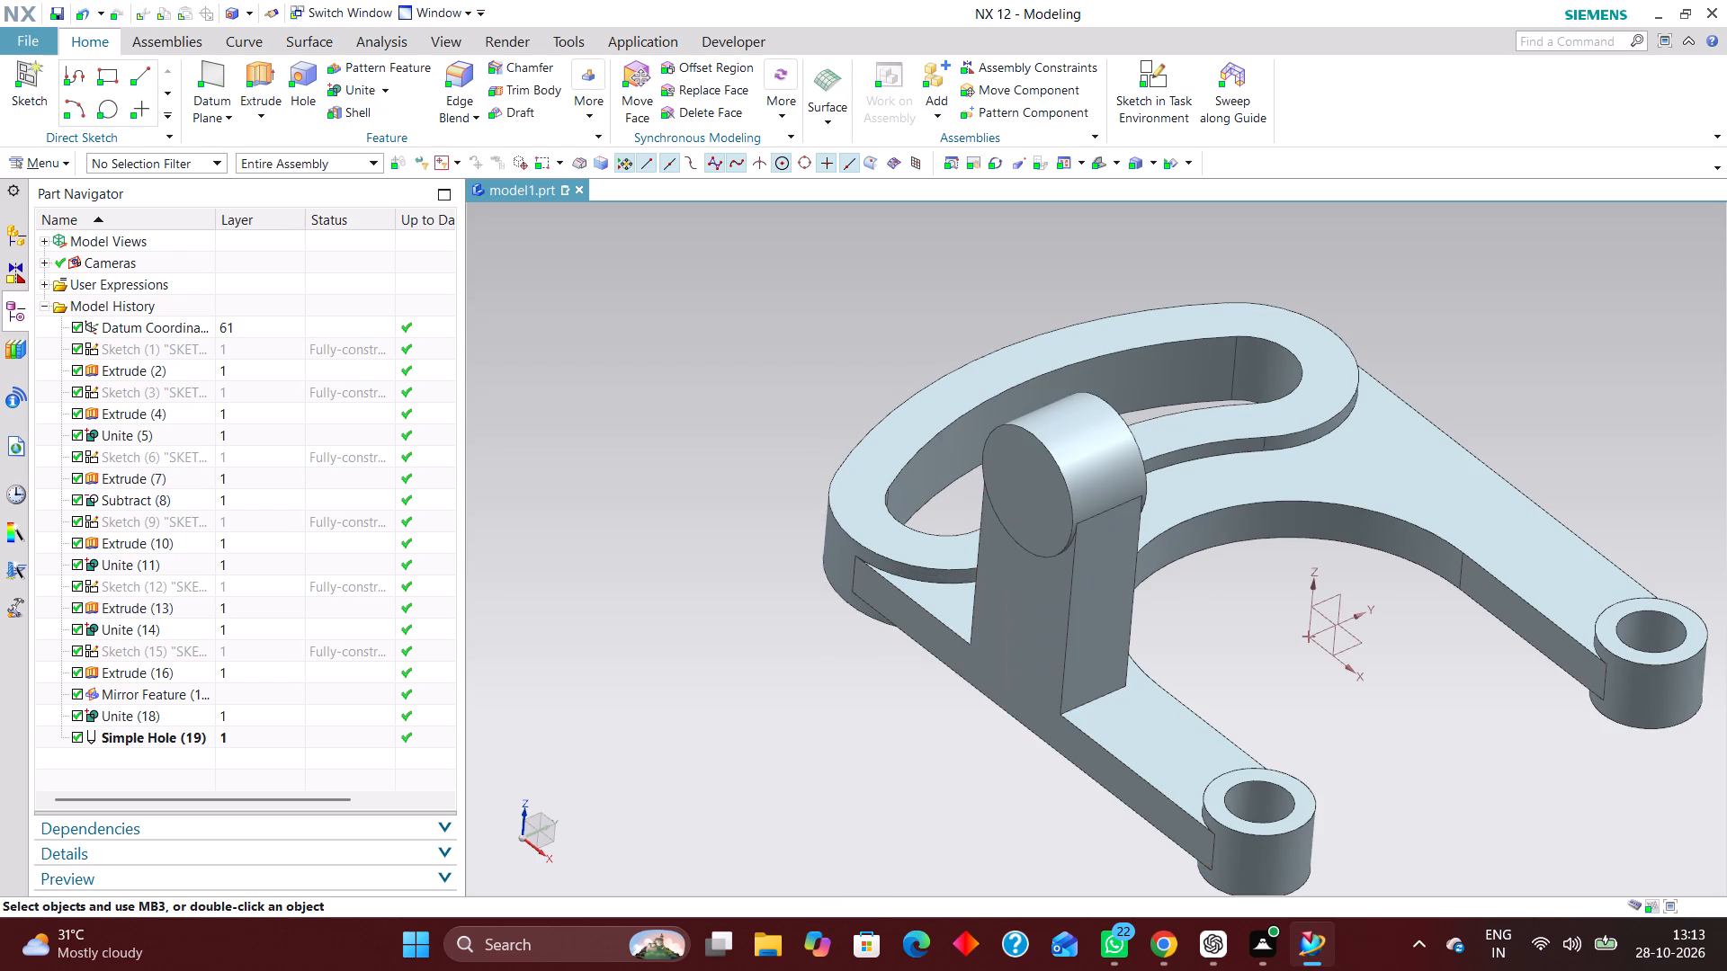
pyautogui.click(301, 73)
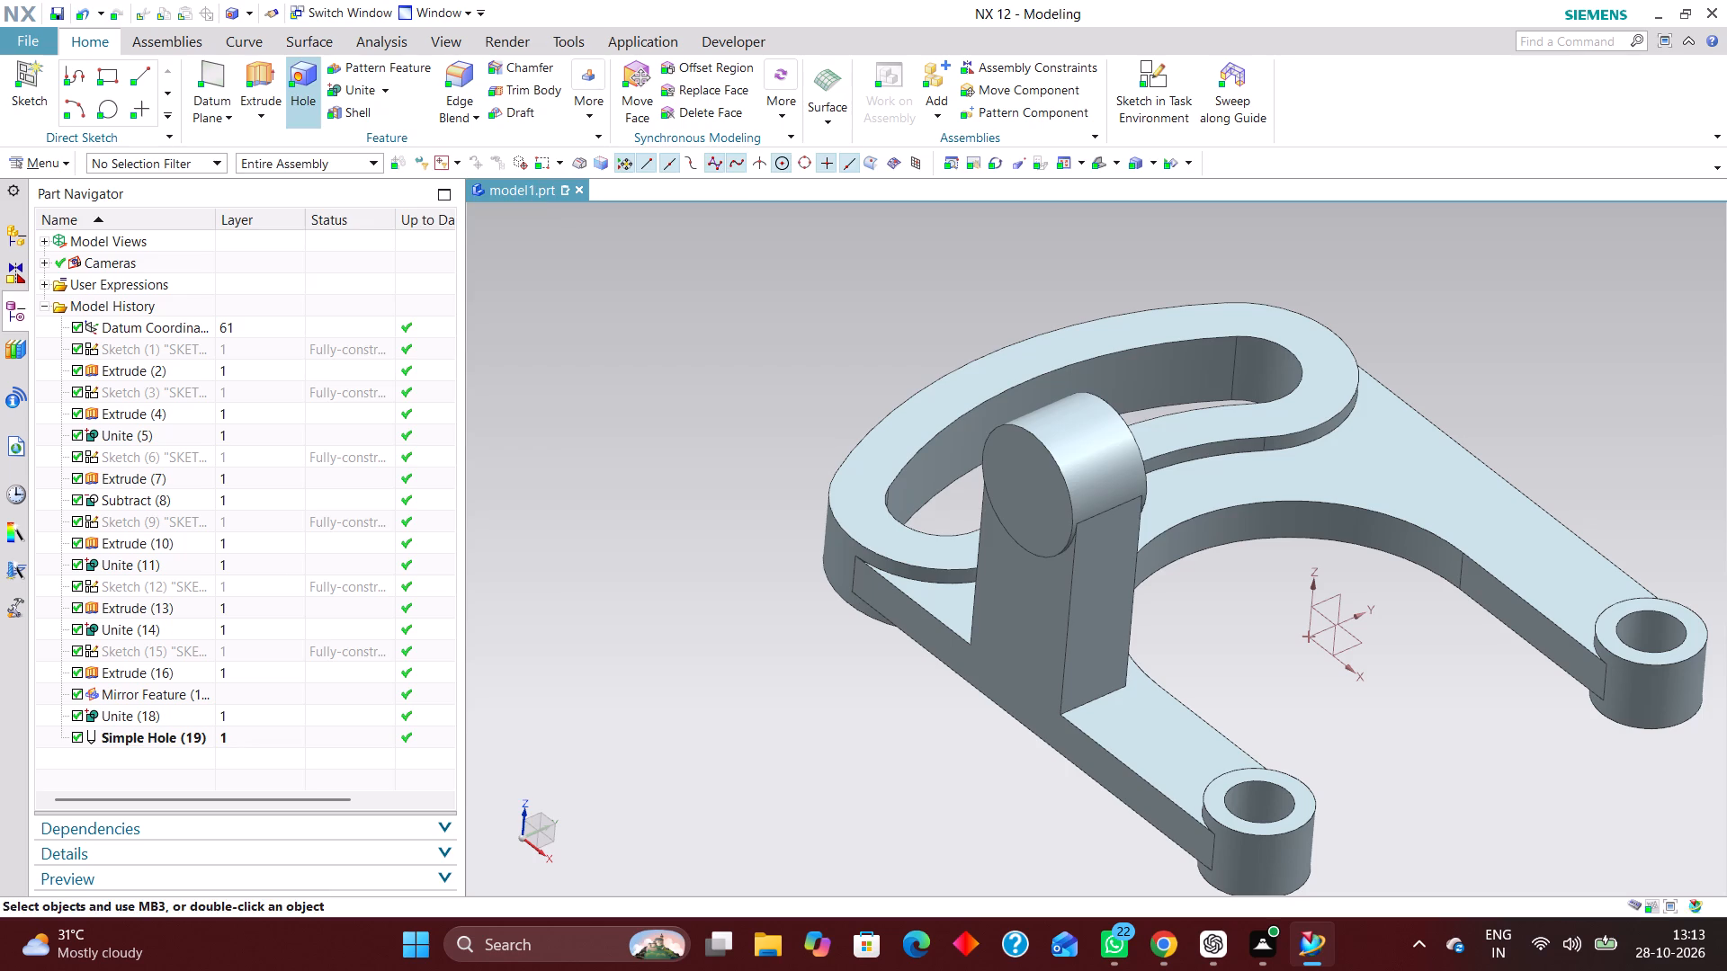
pyautogui.click(1042, 442)
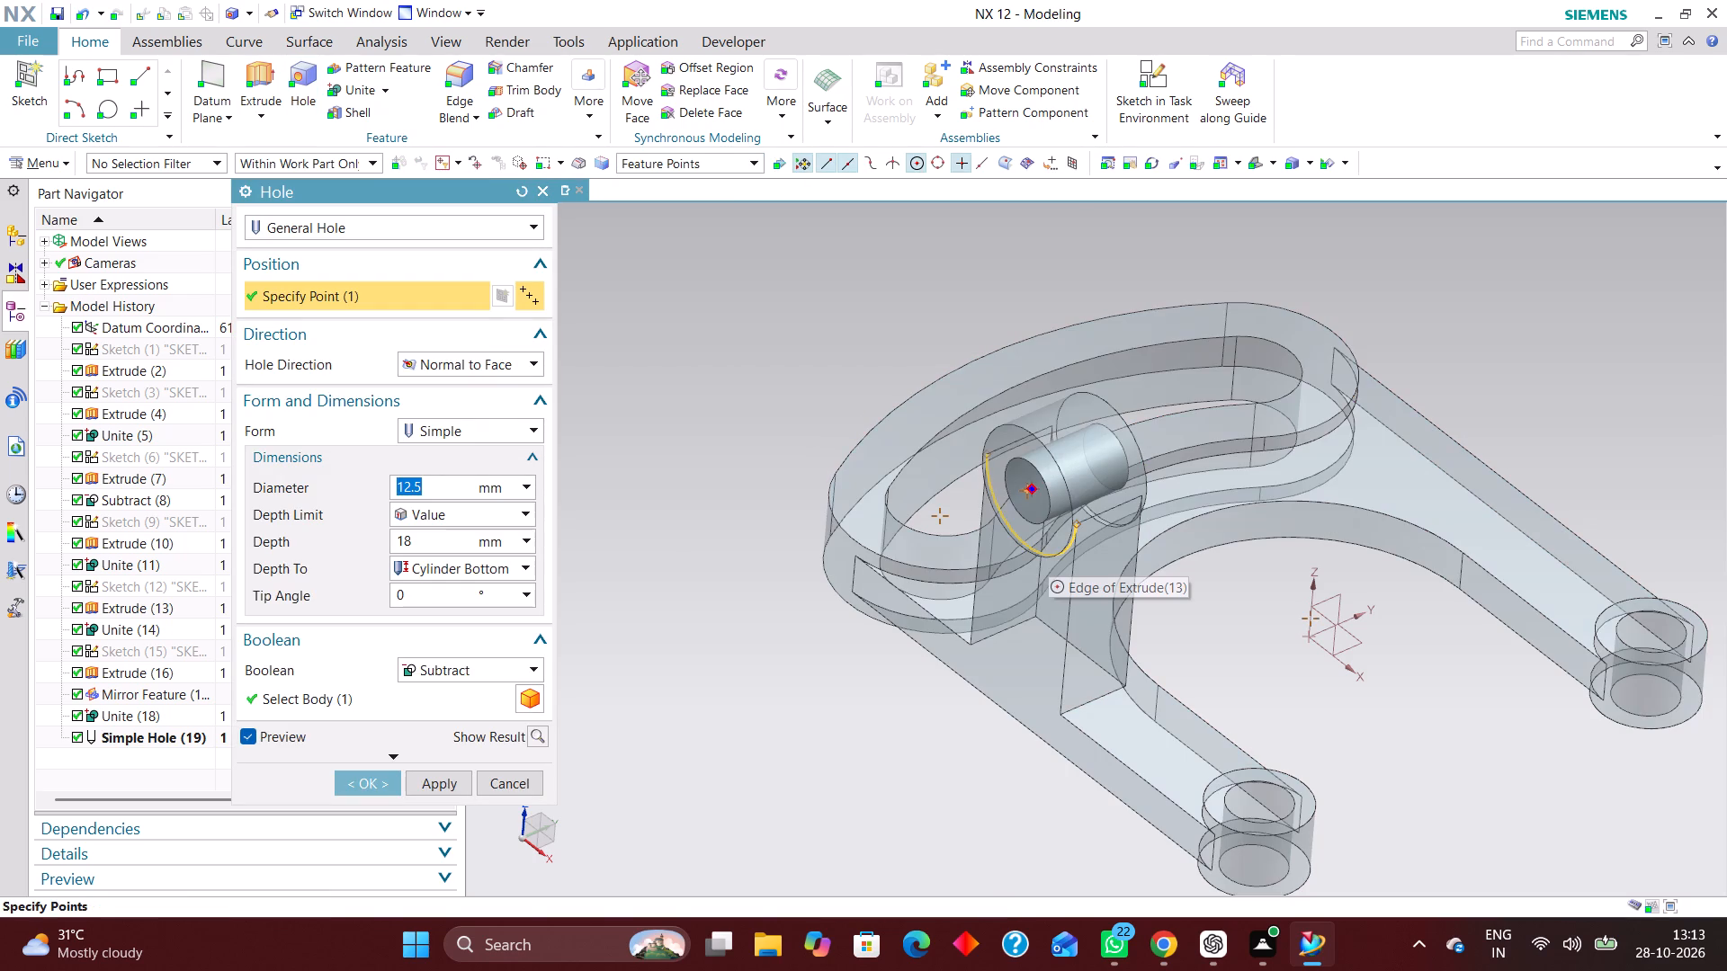
pyautogui.write('12.50')
pyautogui.press('Return')
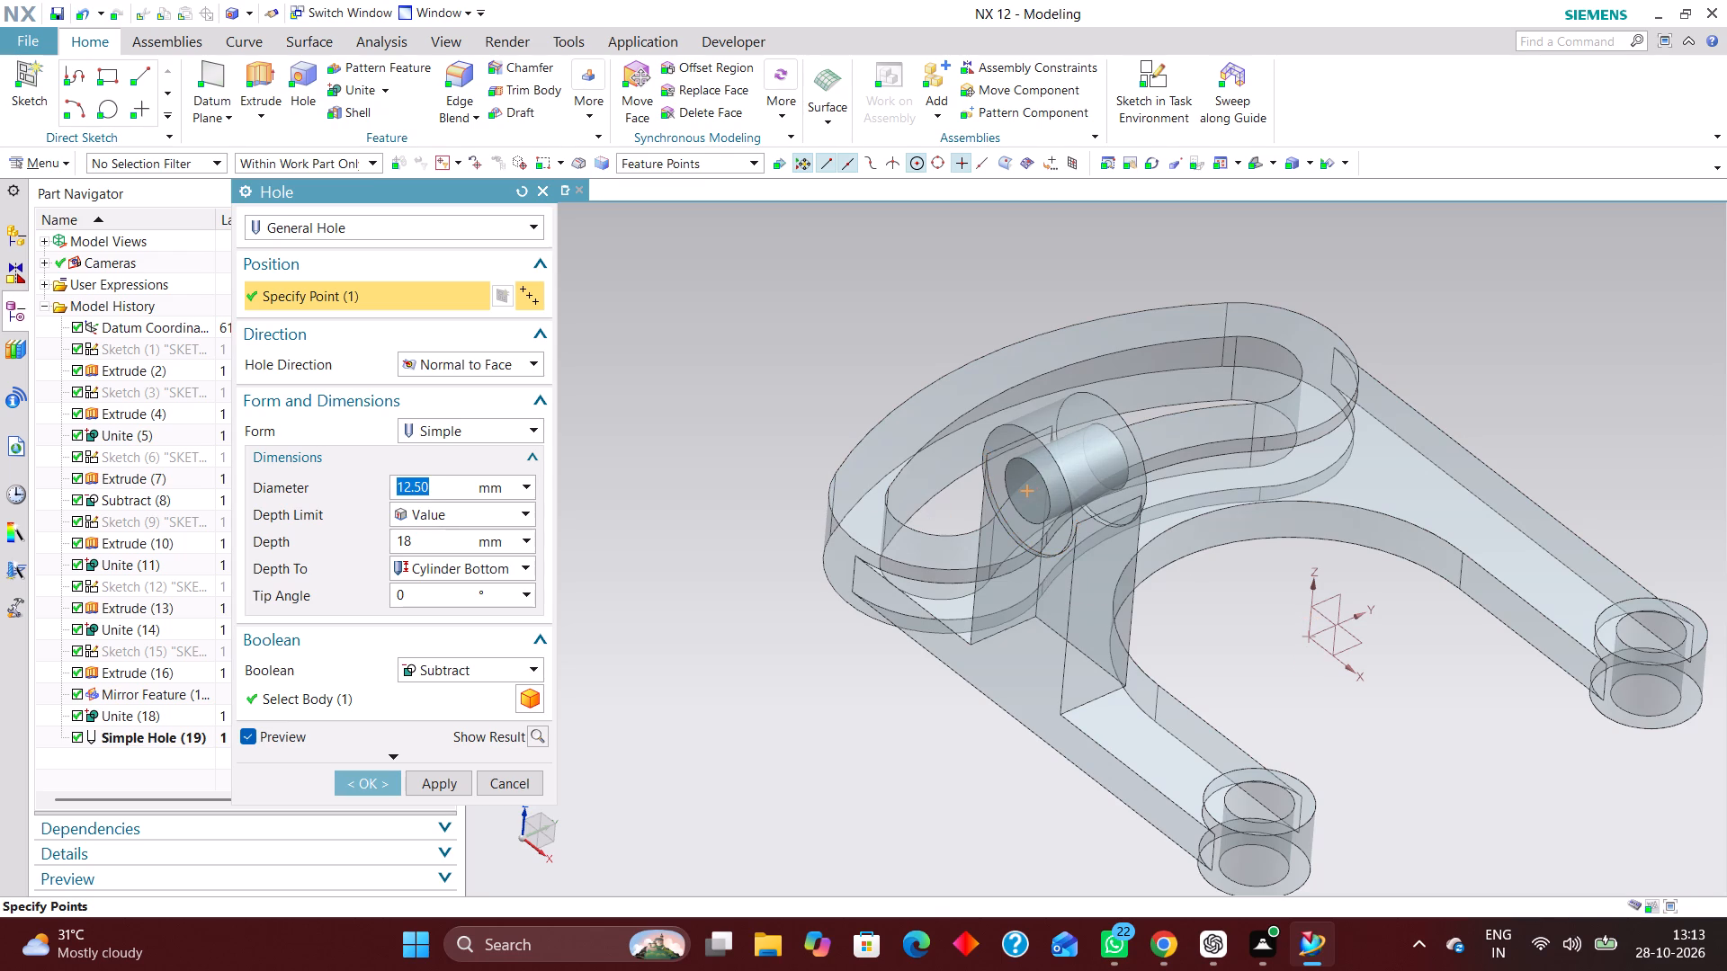
pyautogui.moveTo(1305, 667); pyautogui.dragTo(1203, 684, button='middle')
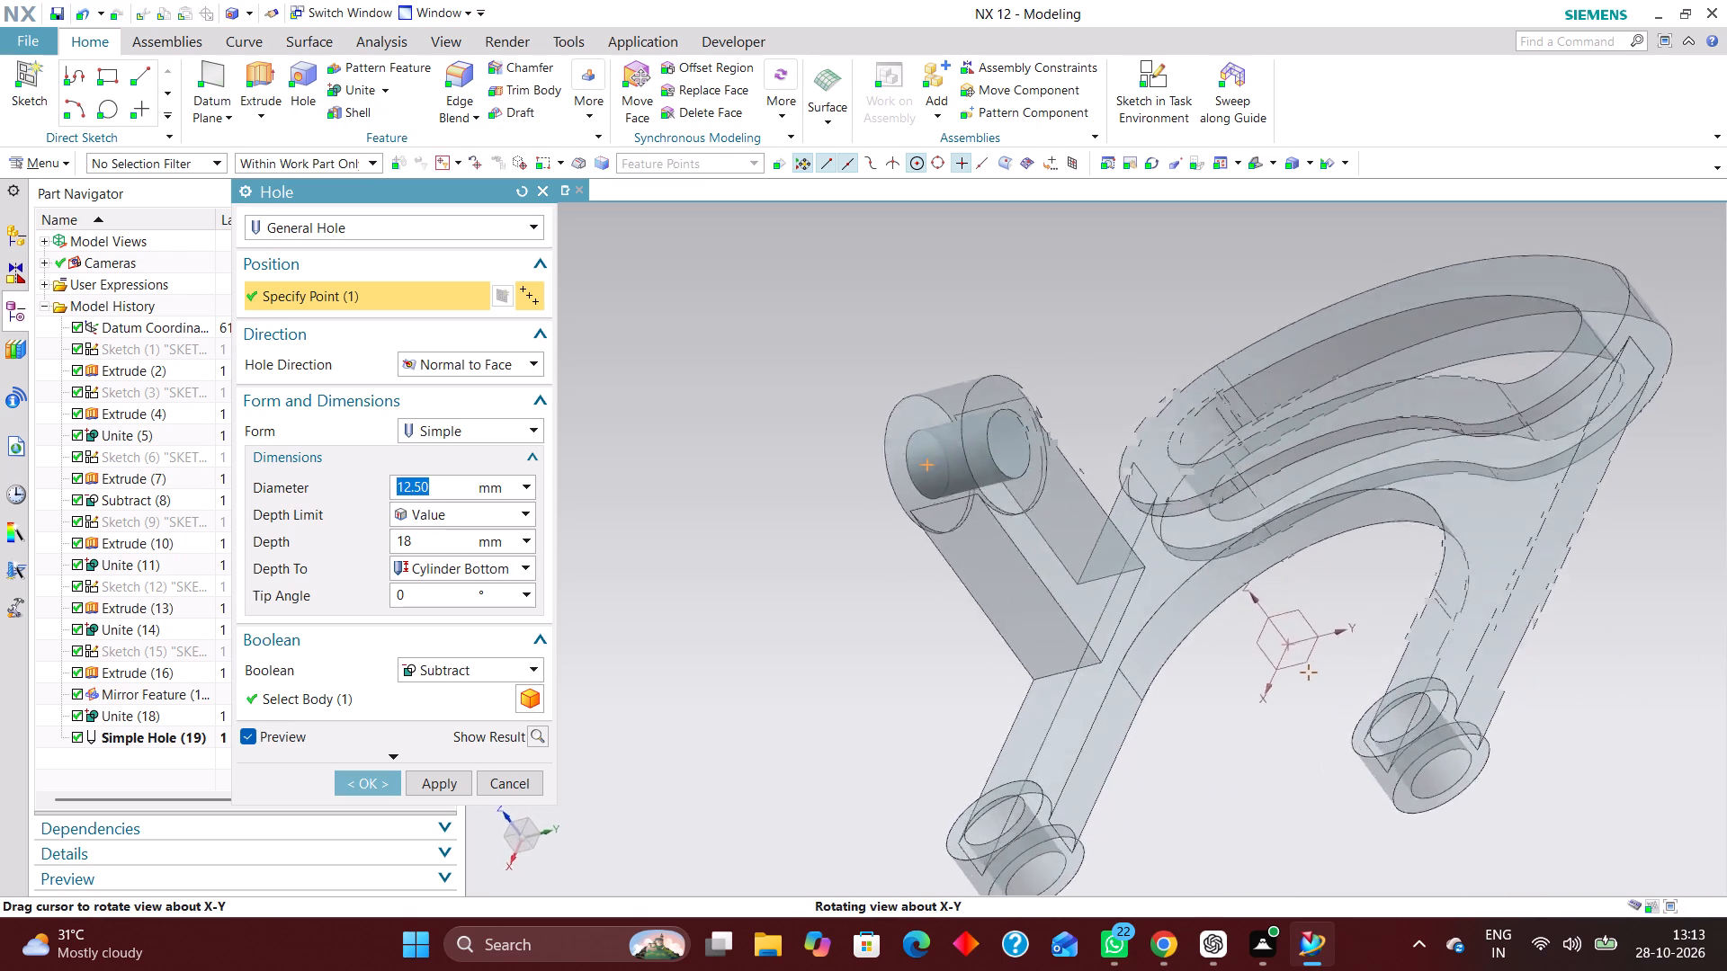
pyautogui.moveTo(1203, 684); pyautogui.dragTo(1256, 666, button='middle')
pyautogui.scroll(1, 1256, 666)
pyautogui.click(490, 514)
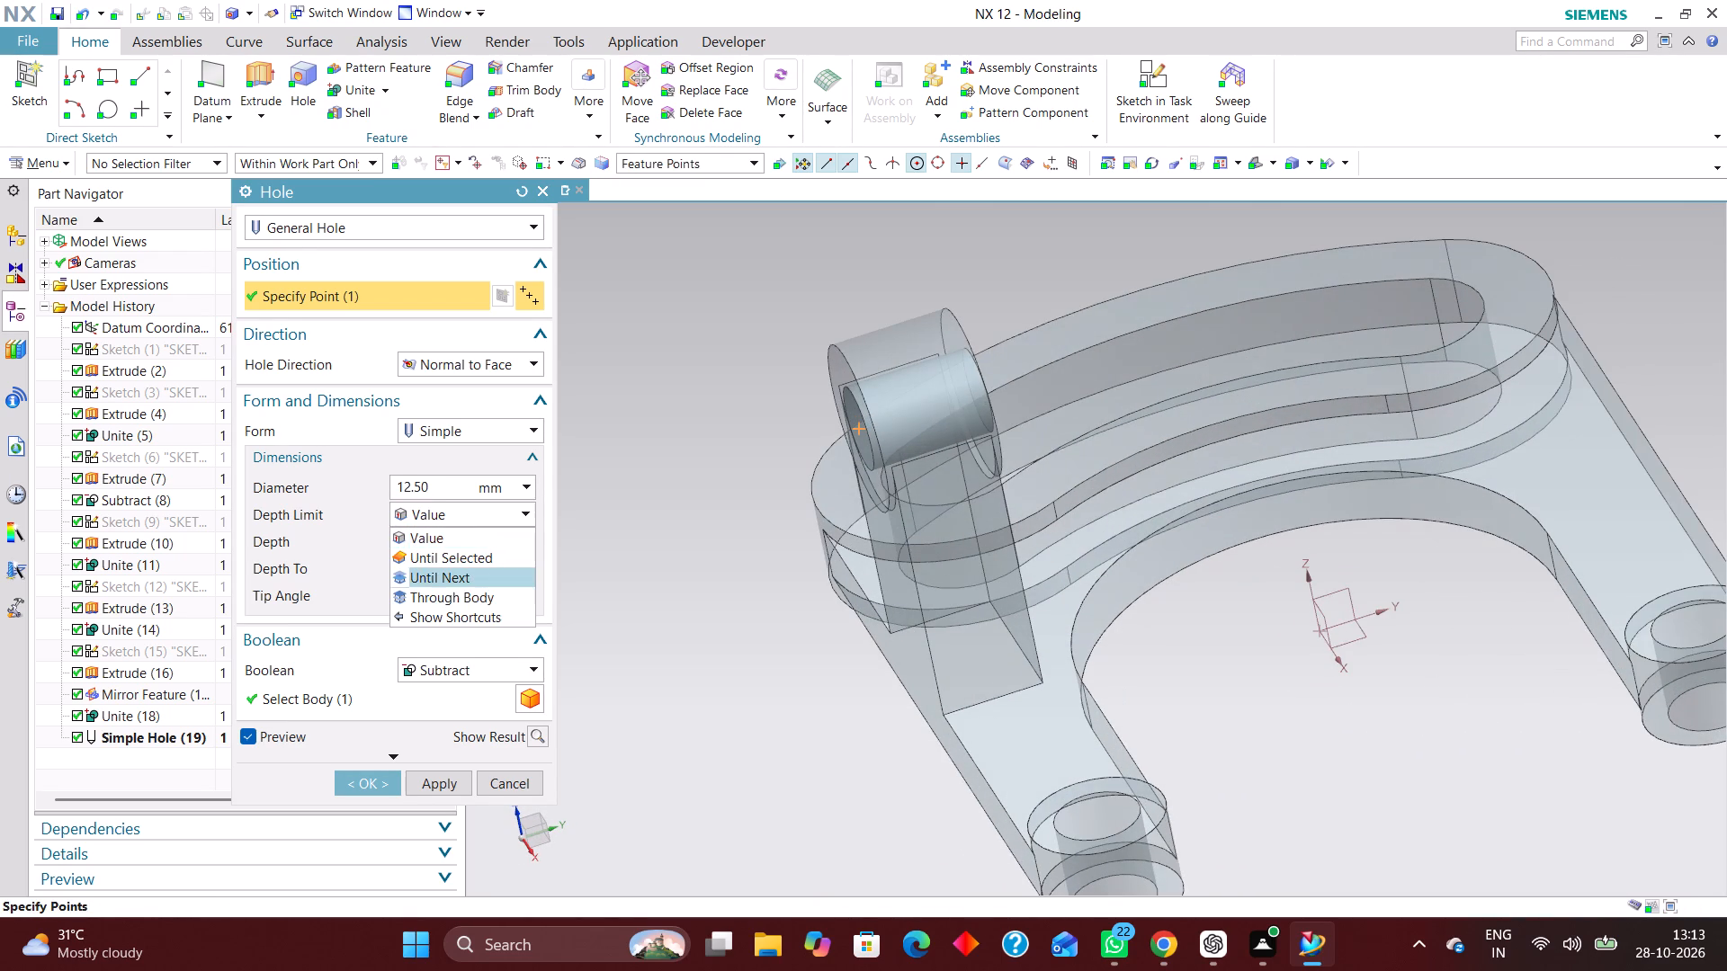
pyautogui.click(472, 591)
pyautogui.click(374, 702)
# Apply a 3 mm edge blend to the four vertical edges of the upright below its boss.
pyautogui.scroll(-2, 882, 632)
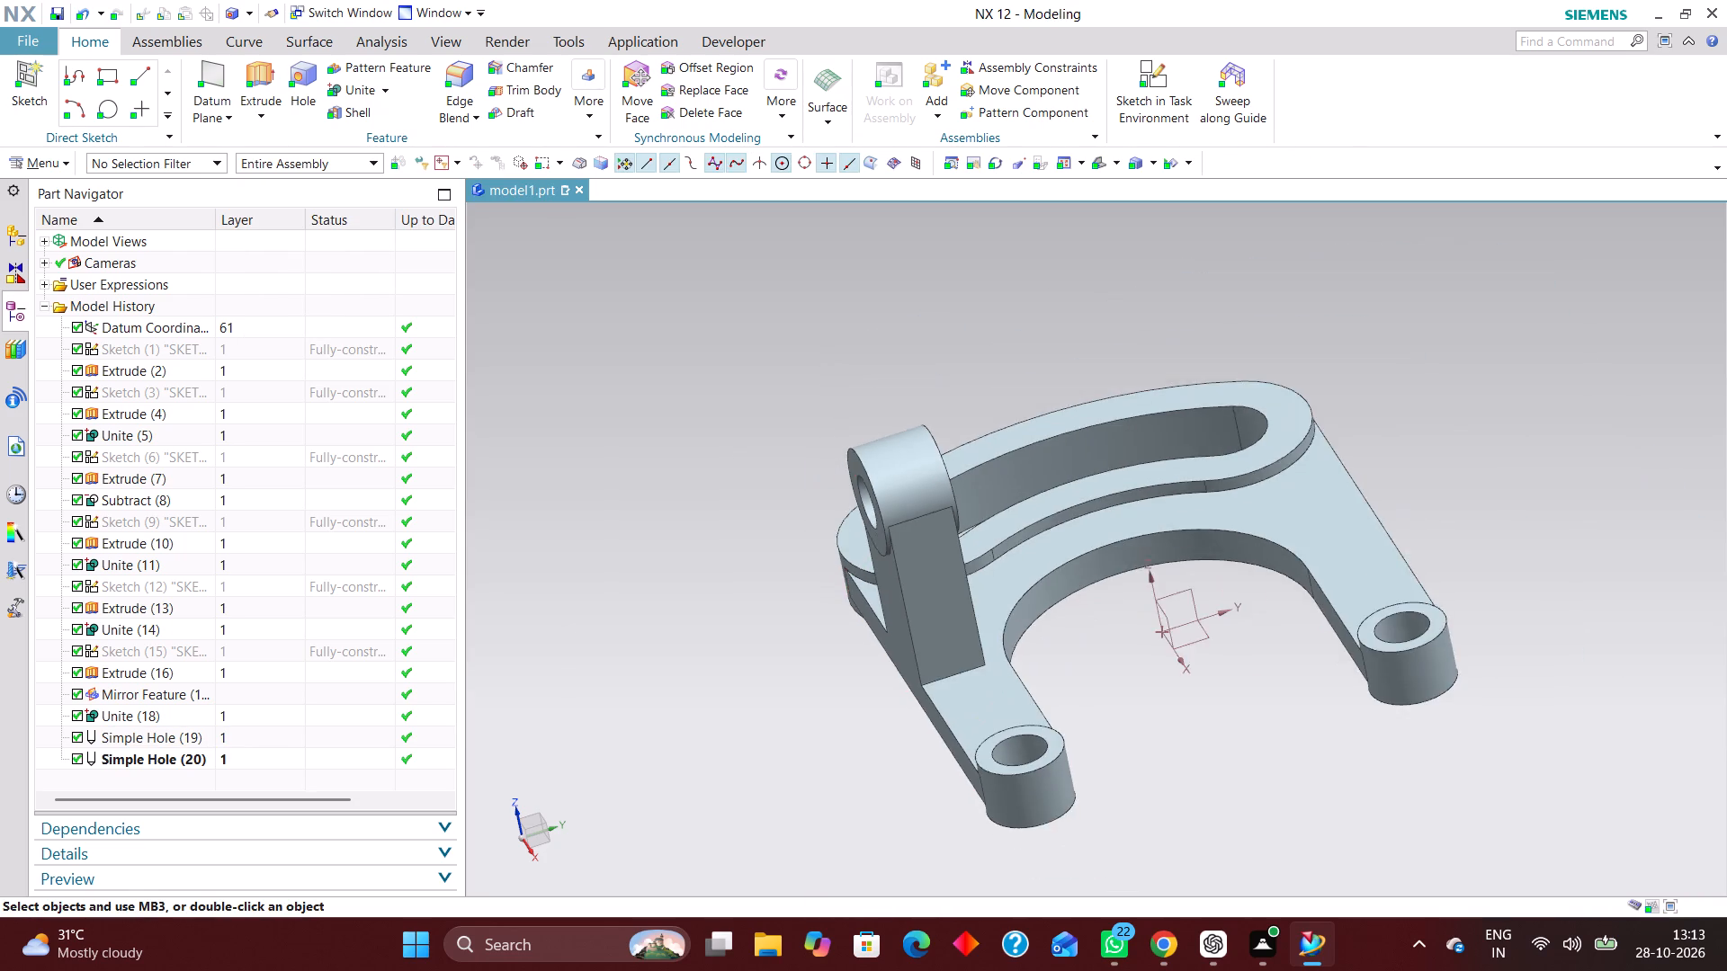
pyautogui.moveTo(832, 672); pyautogui.dragTo(855, 652, button='middle')
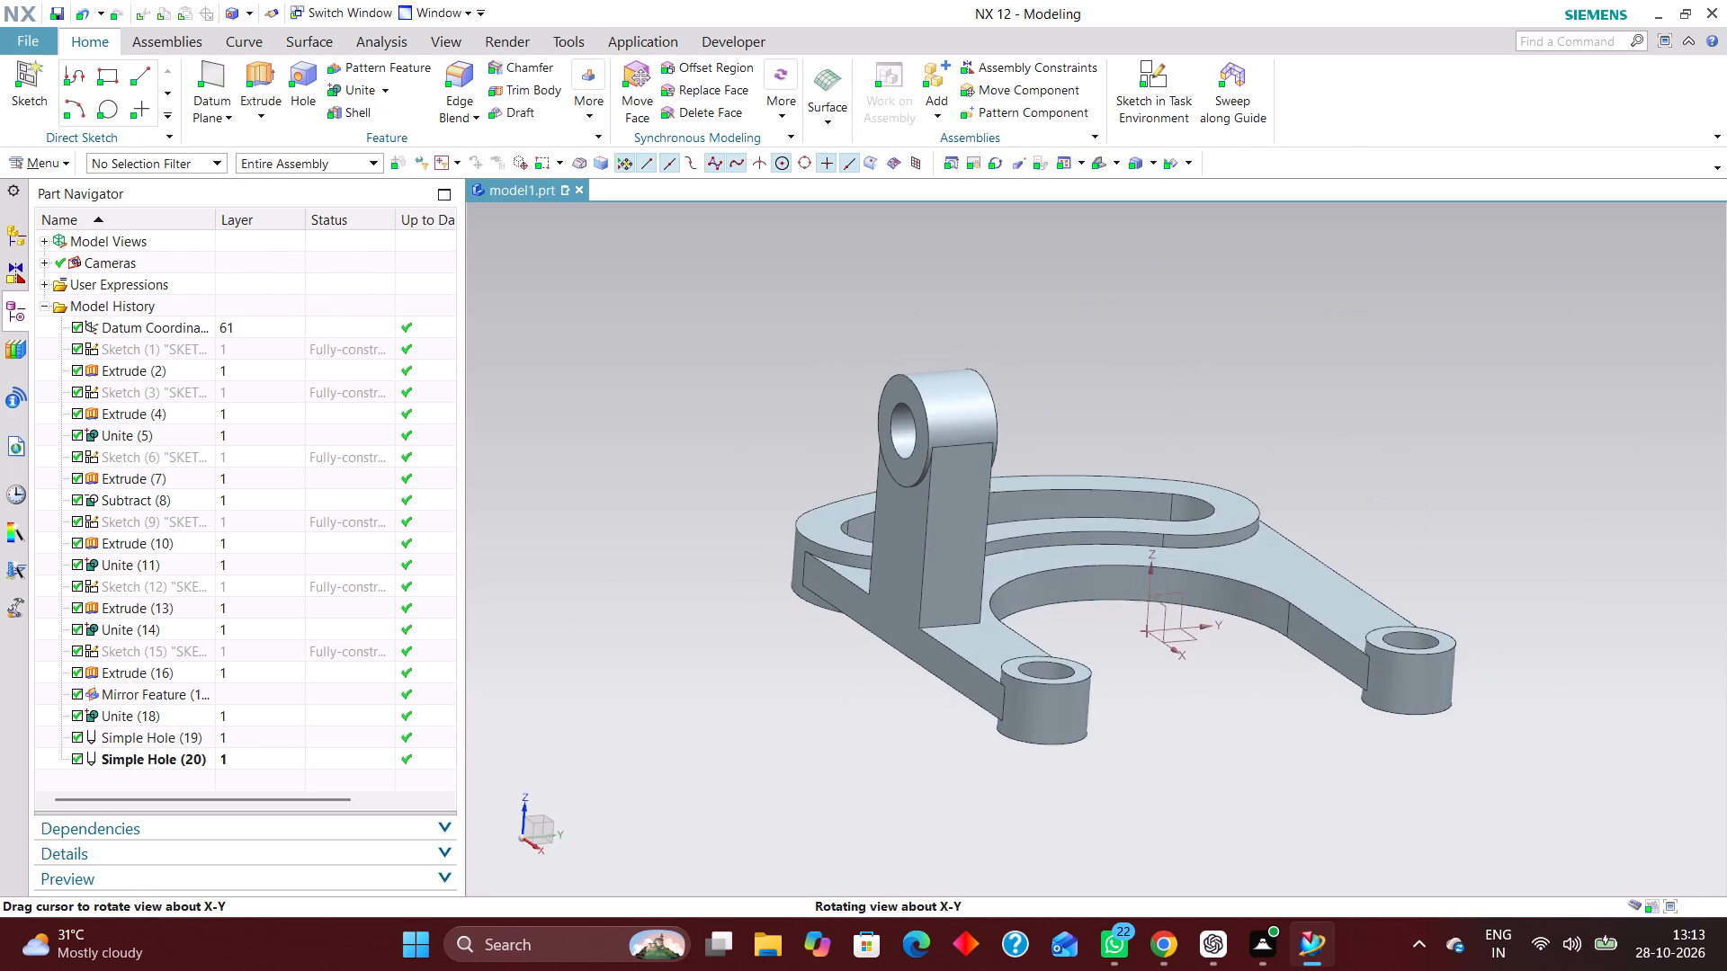
pyautogui.moveTo(855, 652); pyautogui.dragTo(871, 661, button='middle')
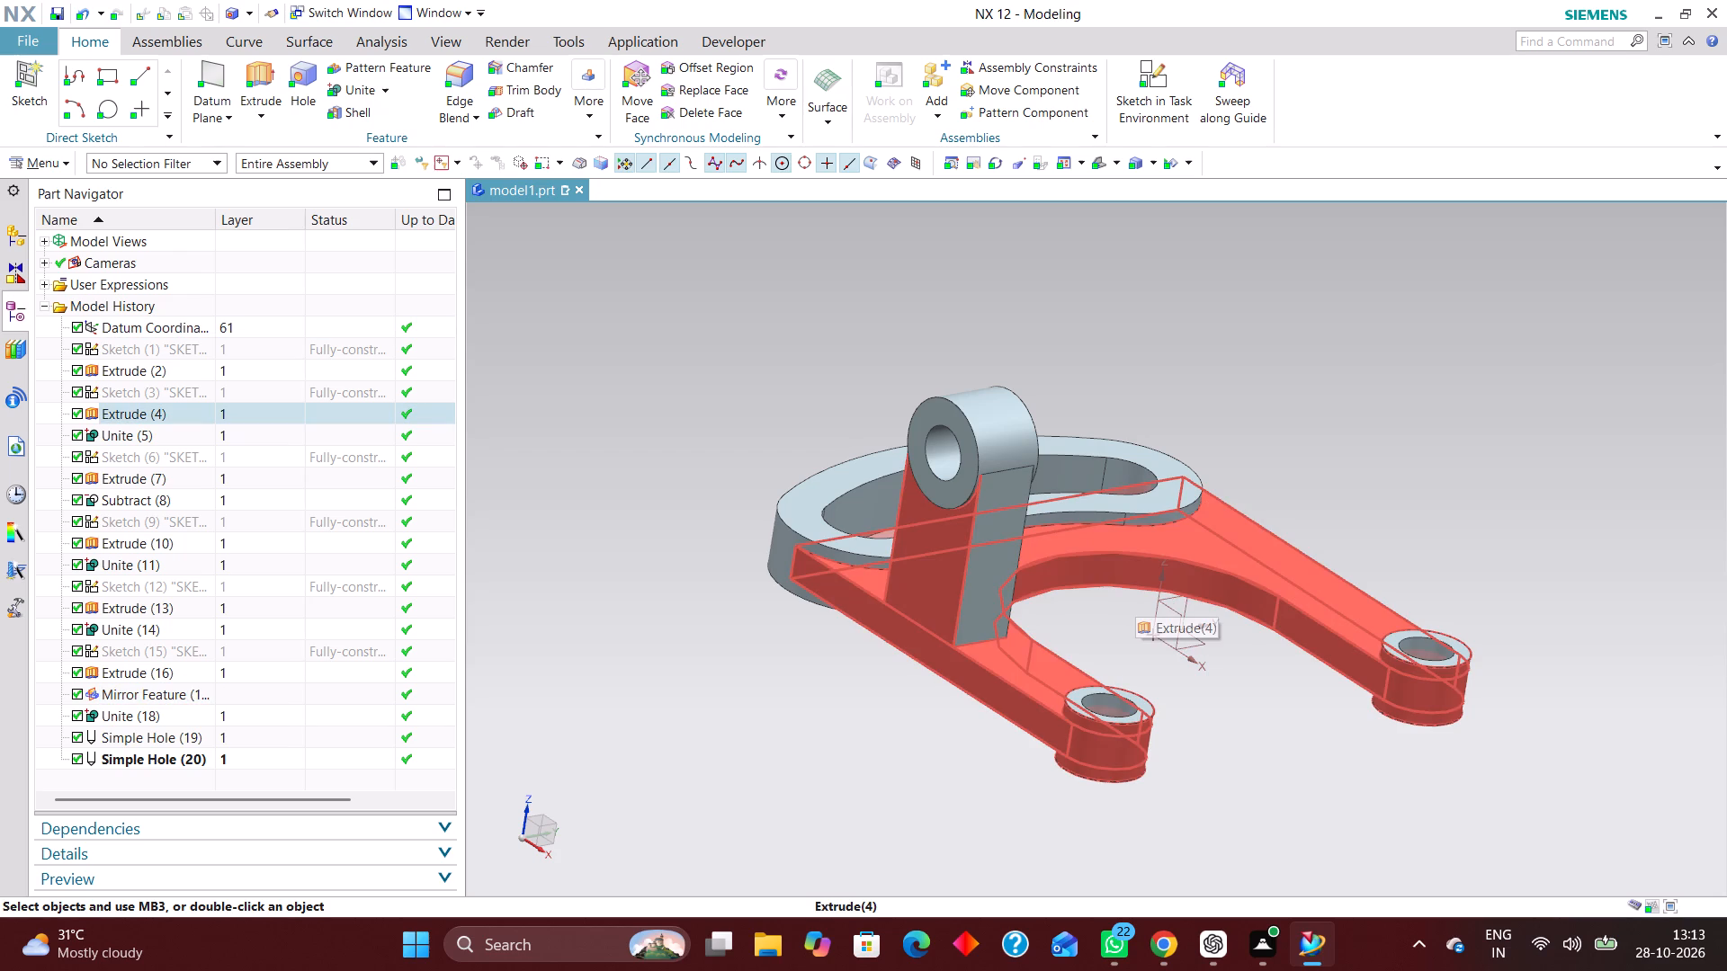
pyautogui.click(439, 76)
pyautogui.click(959, 574)
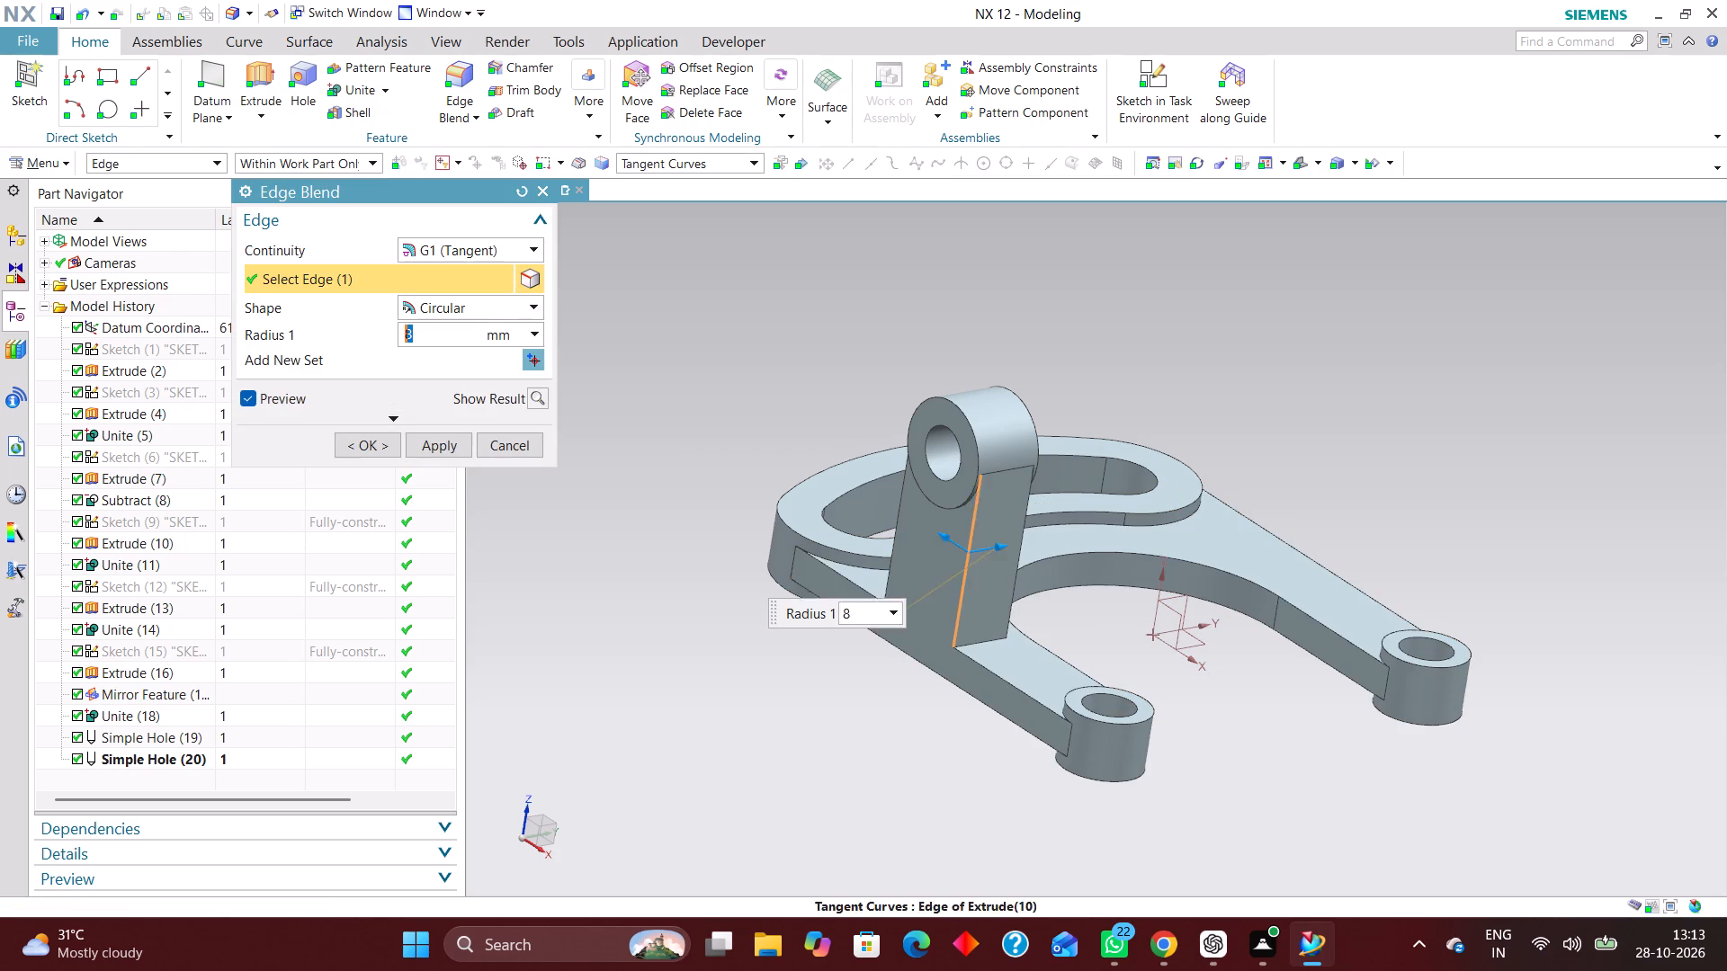
pyautogui.press('3')
pyautogui.press('Return')
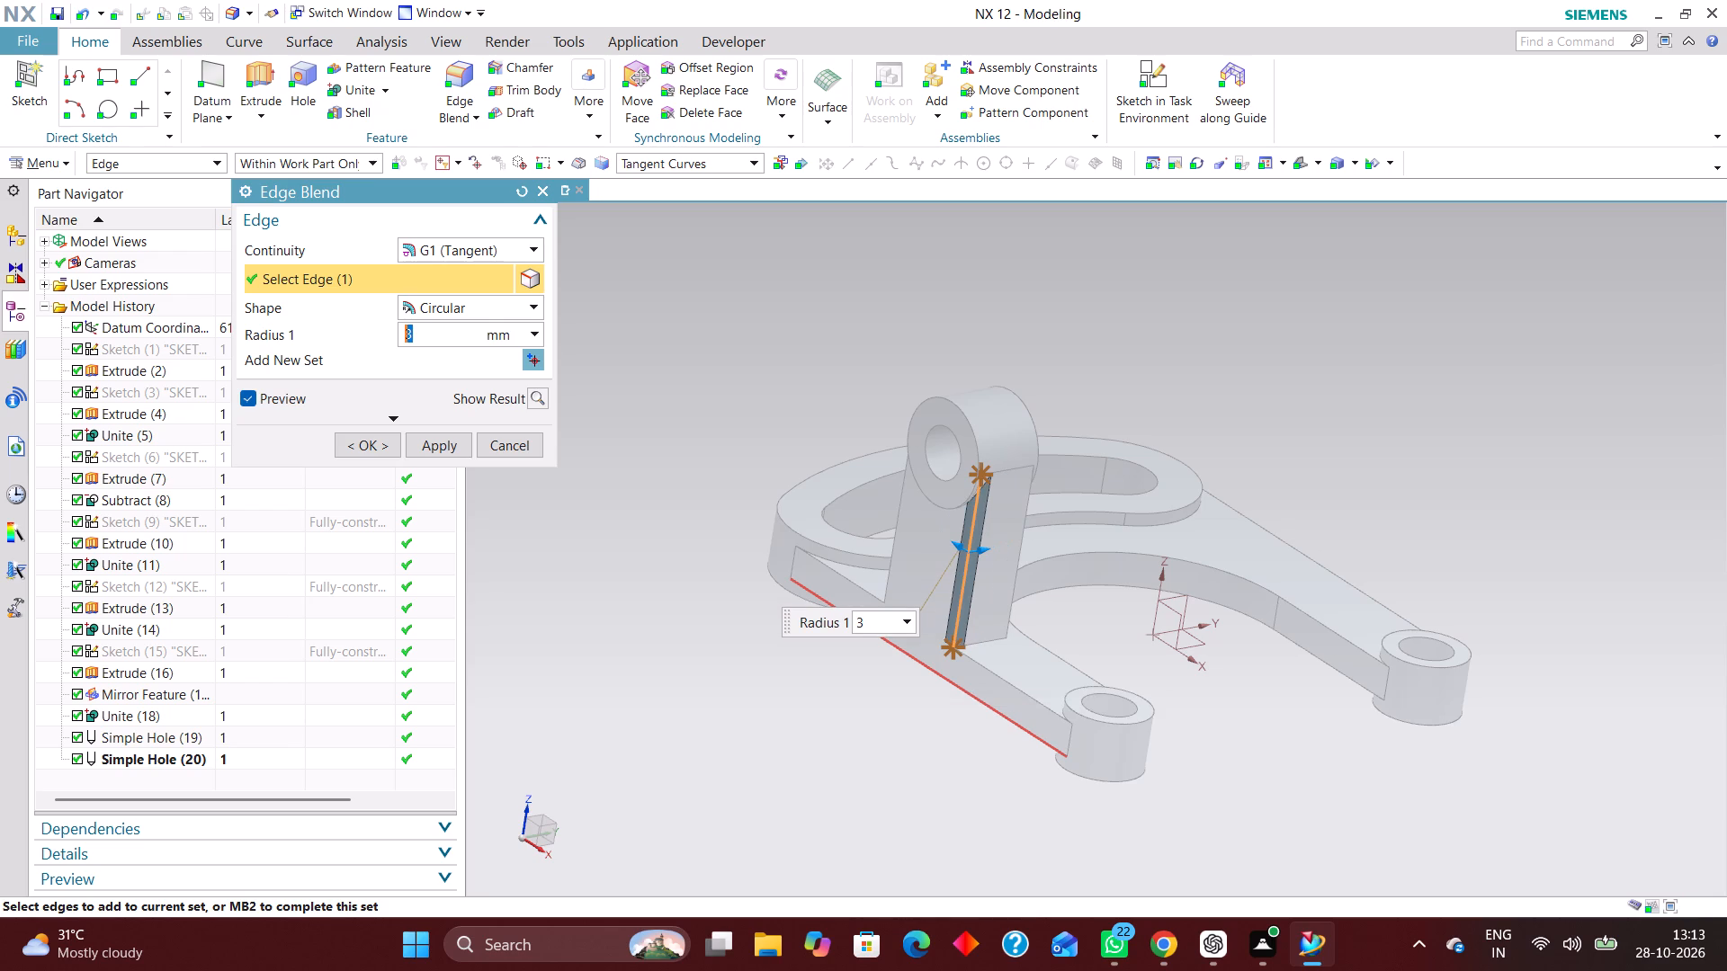
pyautogui.click(888, 568)
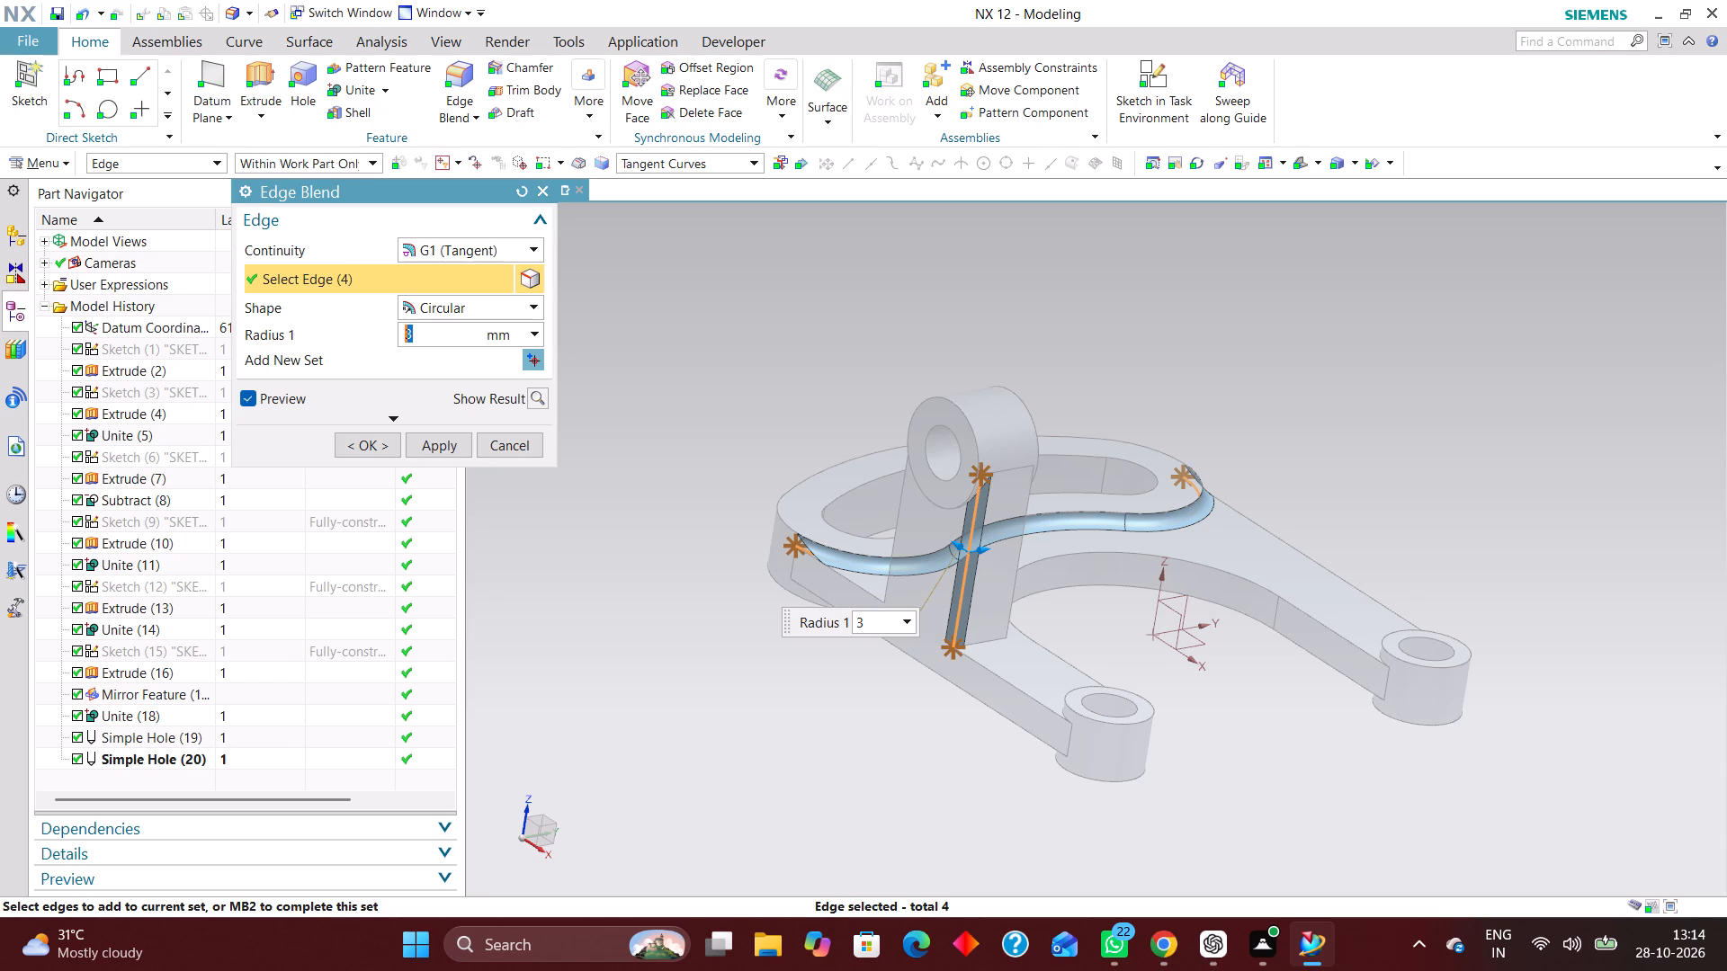
pyautogui.keyDown('shift'); pyautogui.click(874, 565); pyautogui.keyUp('shift')
pyautogui.scroll(1, 920, 573)
pyautogui.moveTo(926, 580); pyautogui.dragTo(993, 610, button='middle')
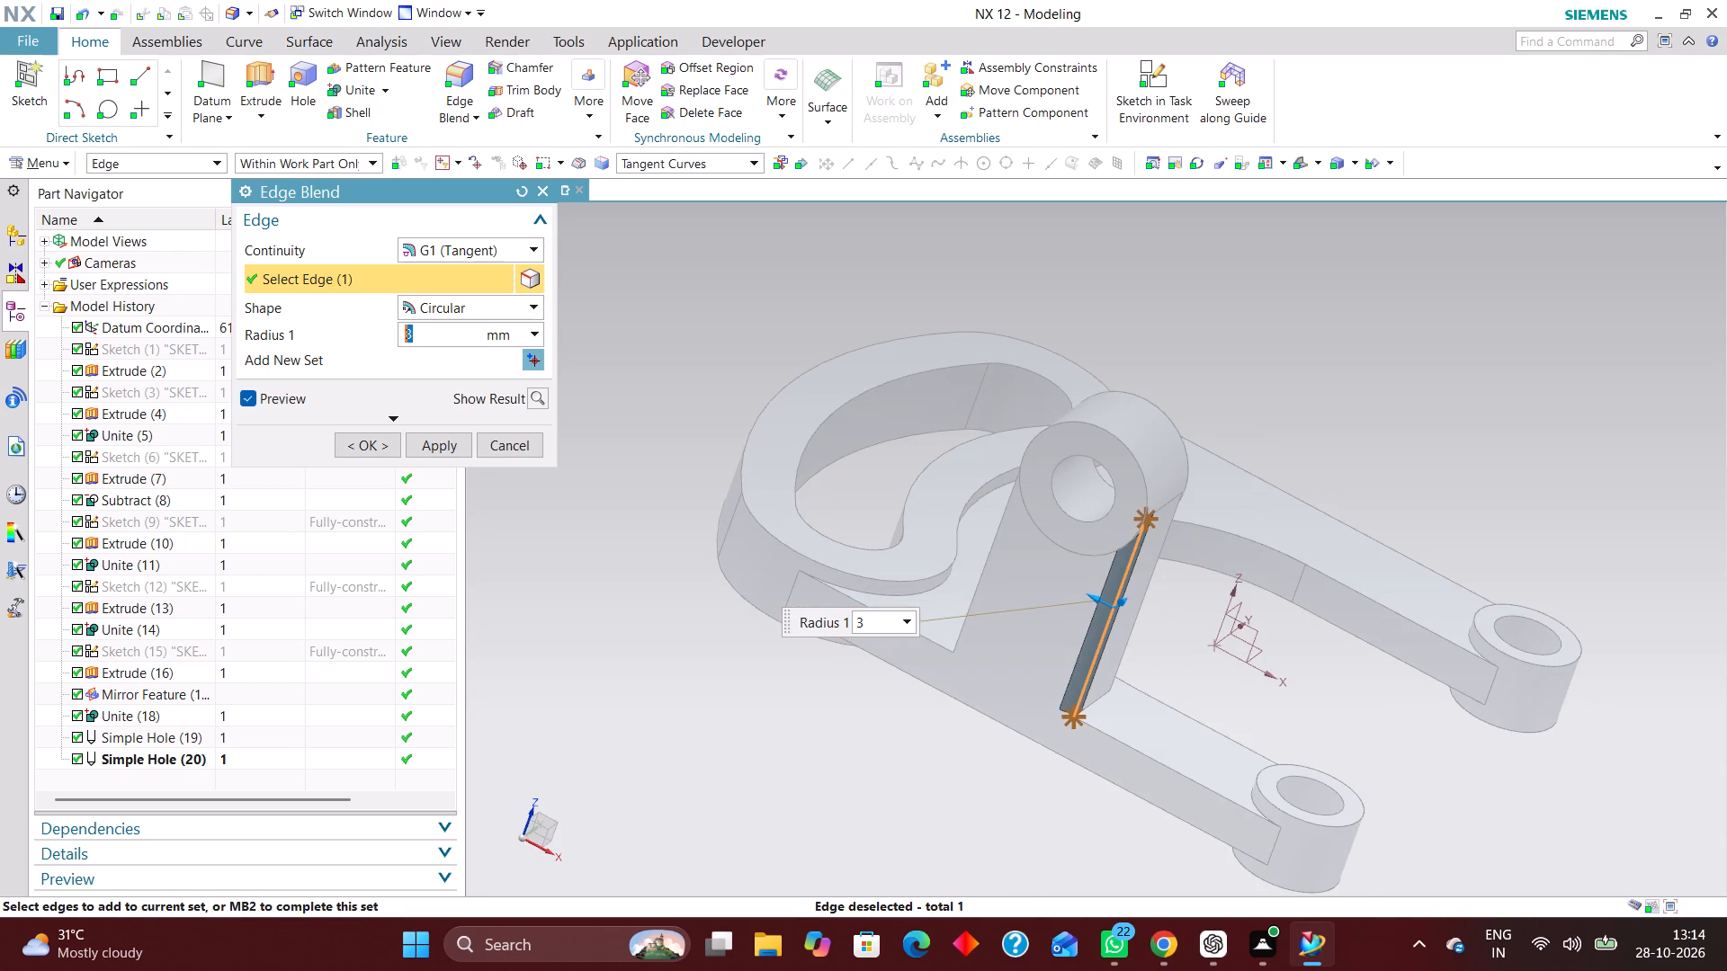
pyautogui.click(972, 603)
pyautogui.moveTo(1246, 609); pyautogui.dragTo(1123, 610, button='middle')
pyautogui.click(939, 585)
pyautogui.click(988, 545)
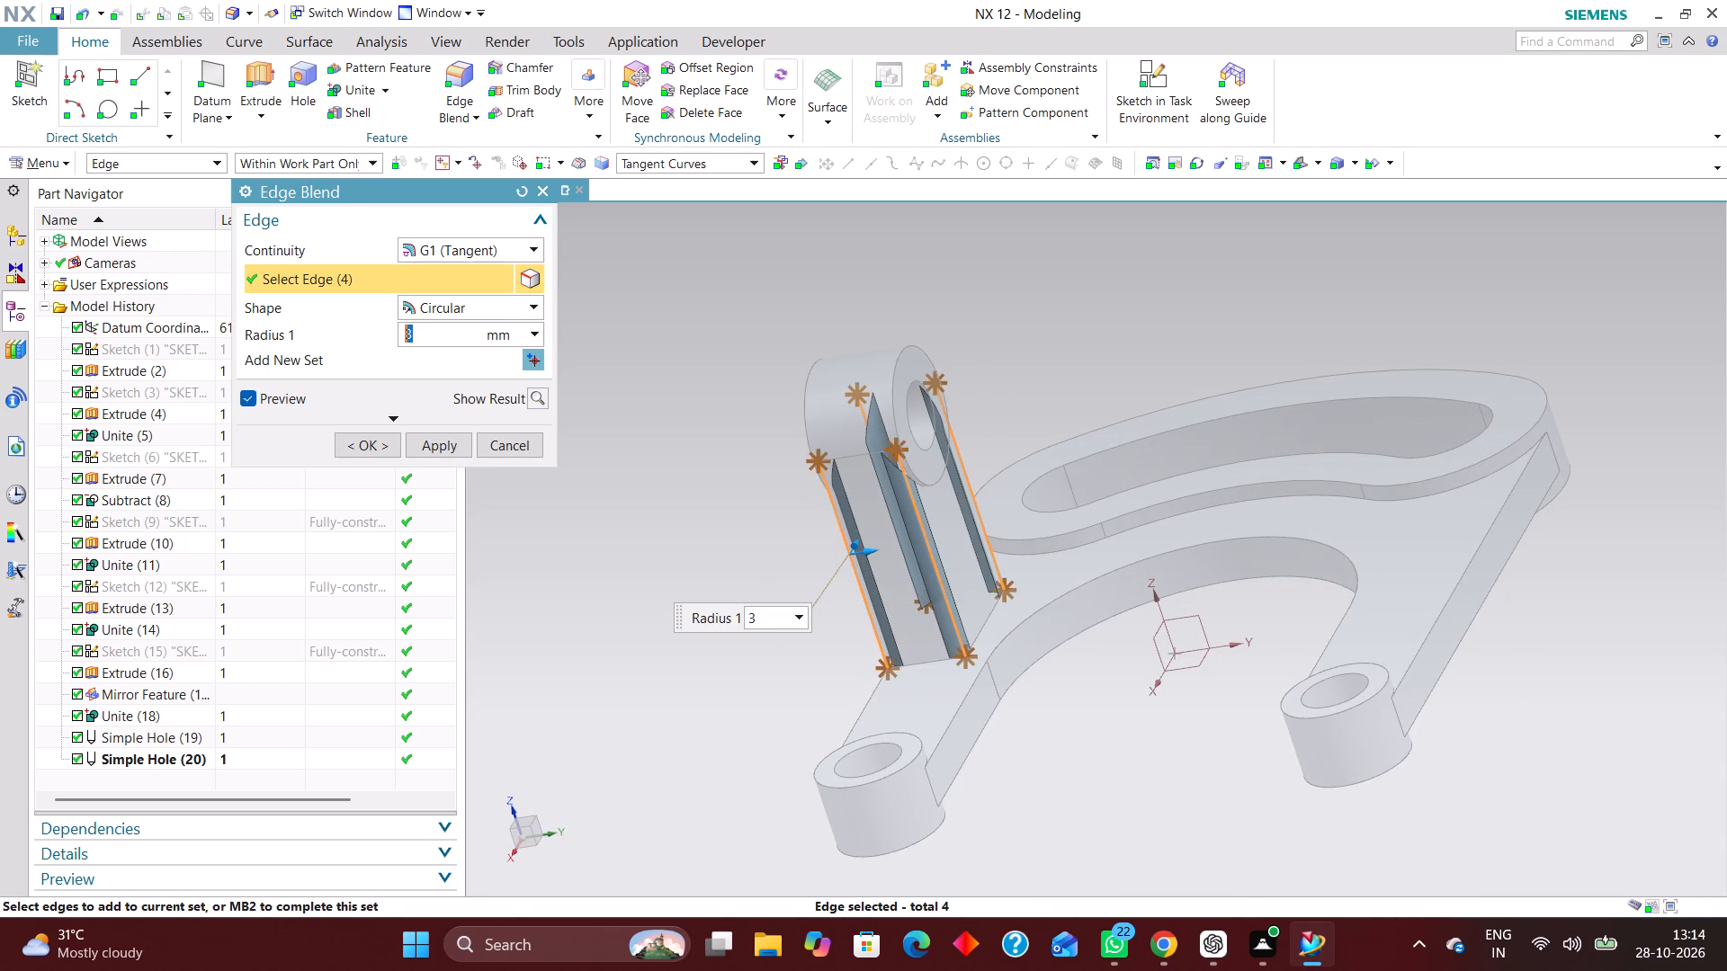
pyautogui.click(370, 441)
# Edit the upright's 3 mm edge blend to drop the two inner-side vertical edges, keeping only the two on the outer face.
pyautogui.moveTo(779, 538); pyautogui.dragTo(874, 530, button='middle')
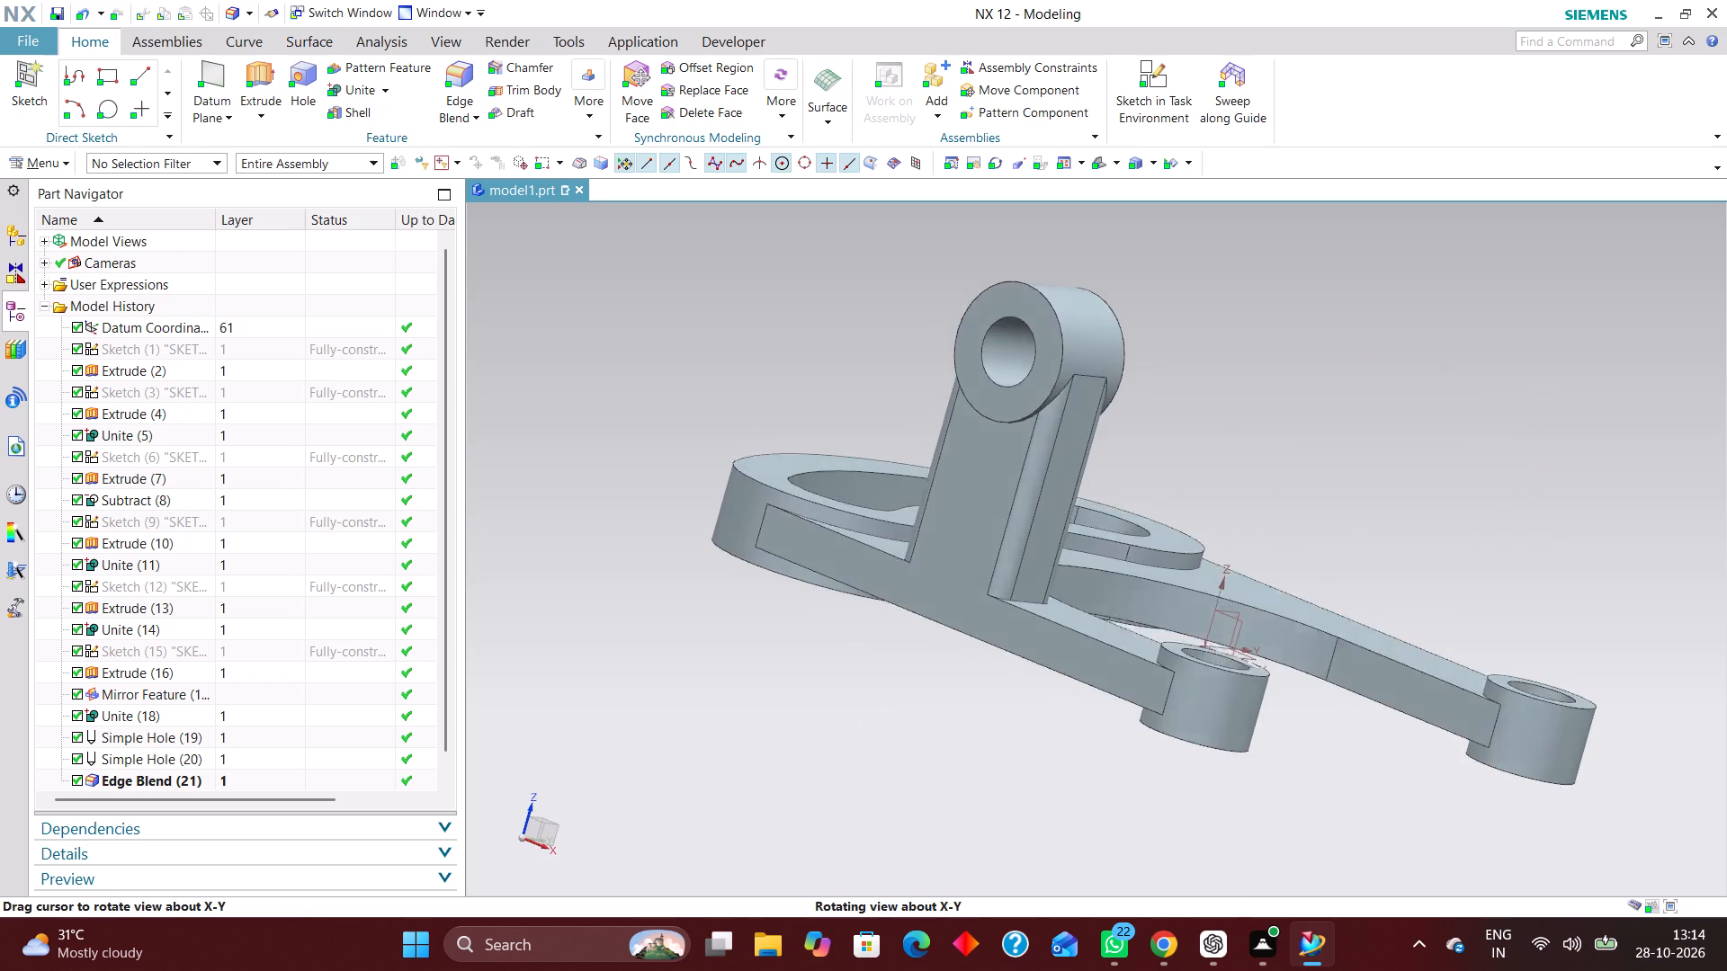
pyautogui.moveTo(874, 530); pyautogui.dragTo(855, 554, button='middle')
pyautogui.scroll(-1, 1177, 561)
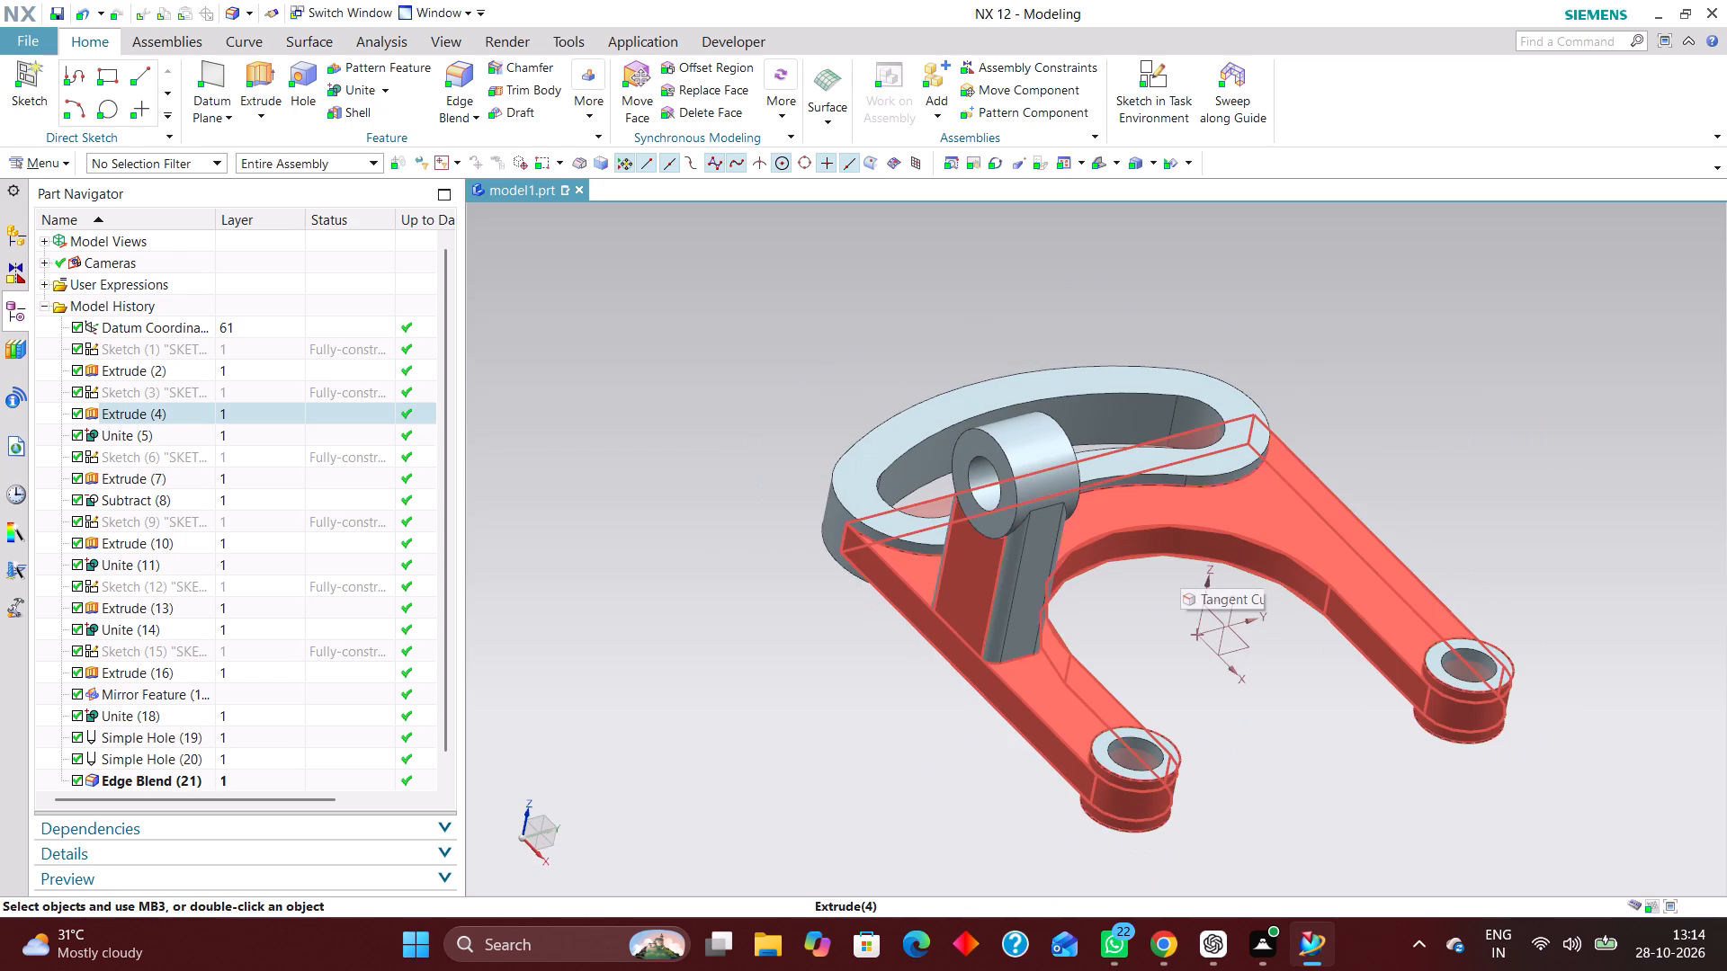
pyautogui.press('End')
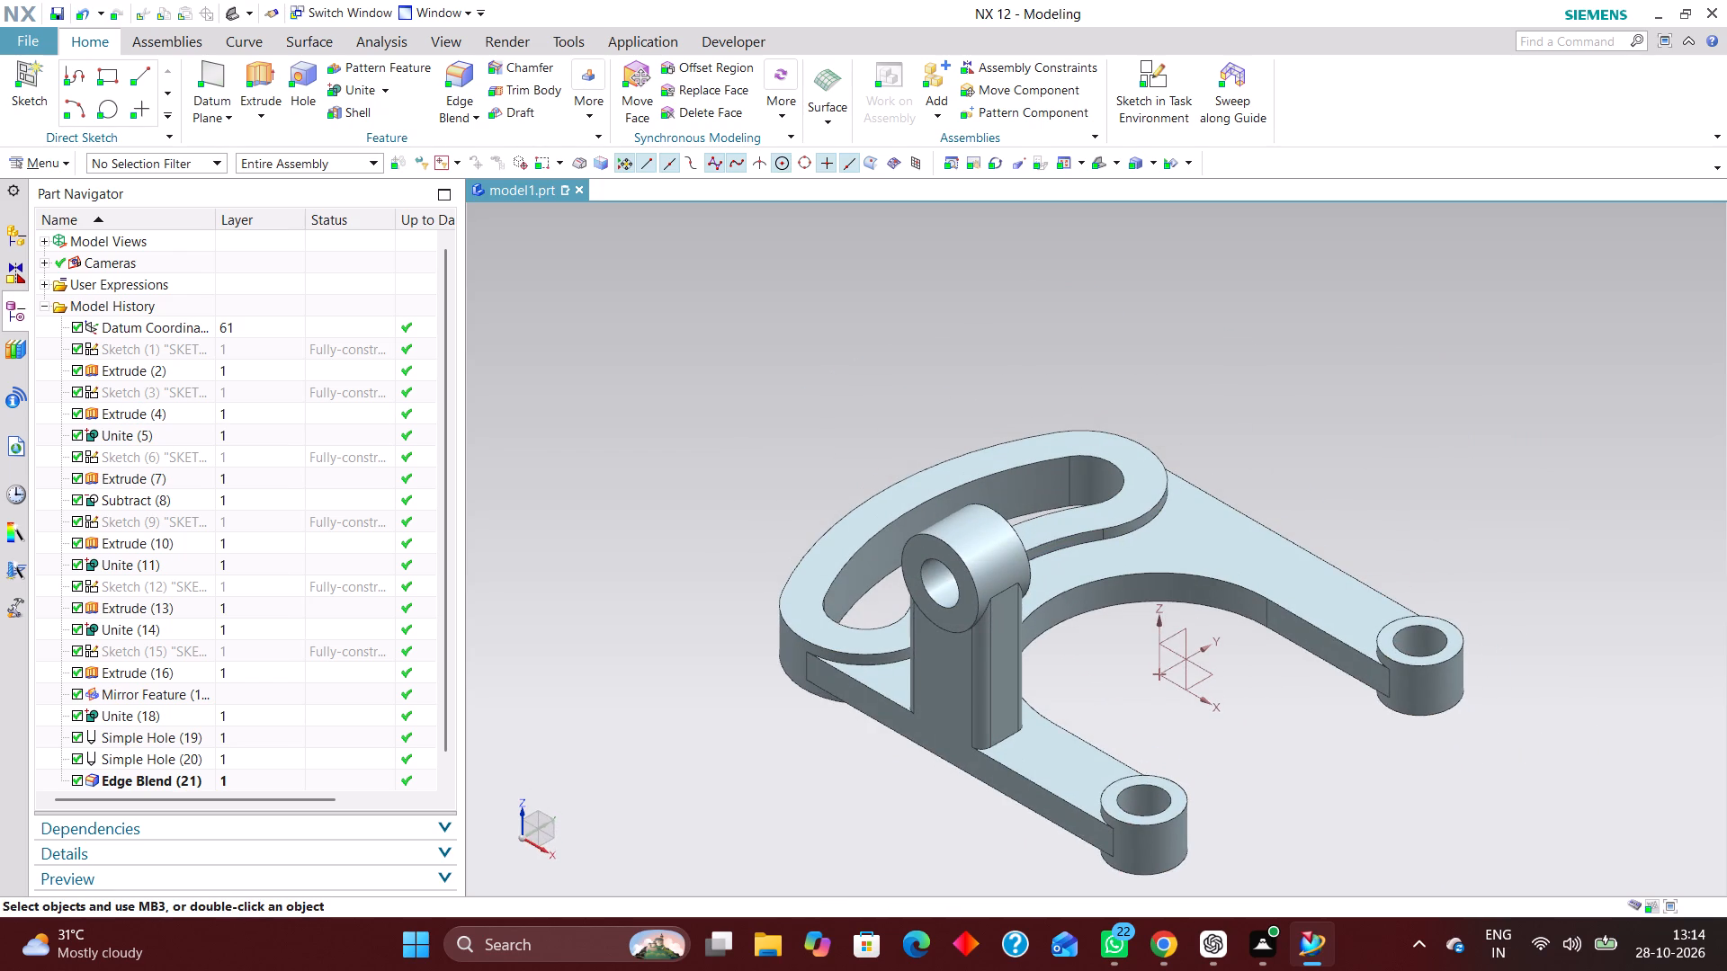
pyautogui.scroll(-3, 236, 722)
pyautogui.click(237, 753)
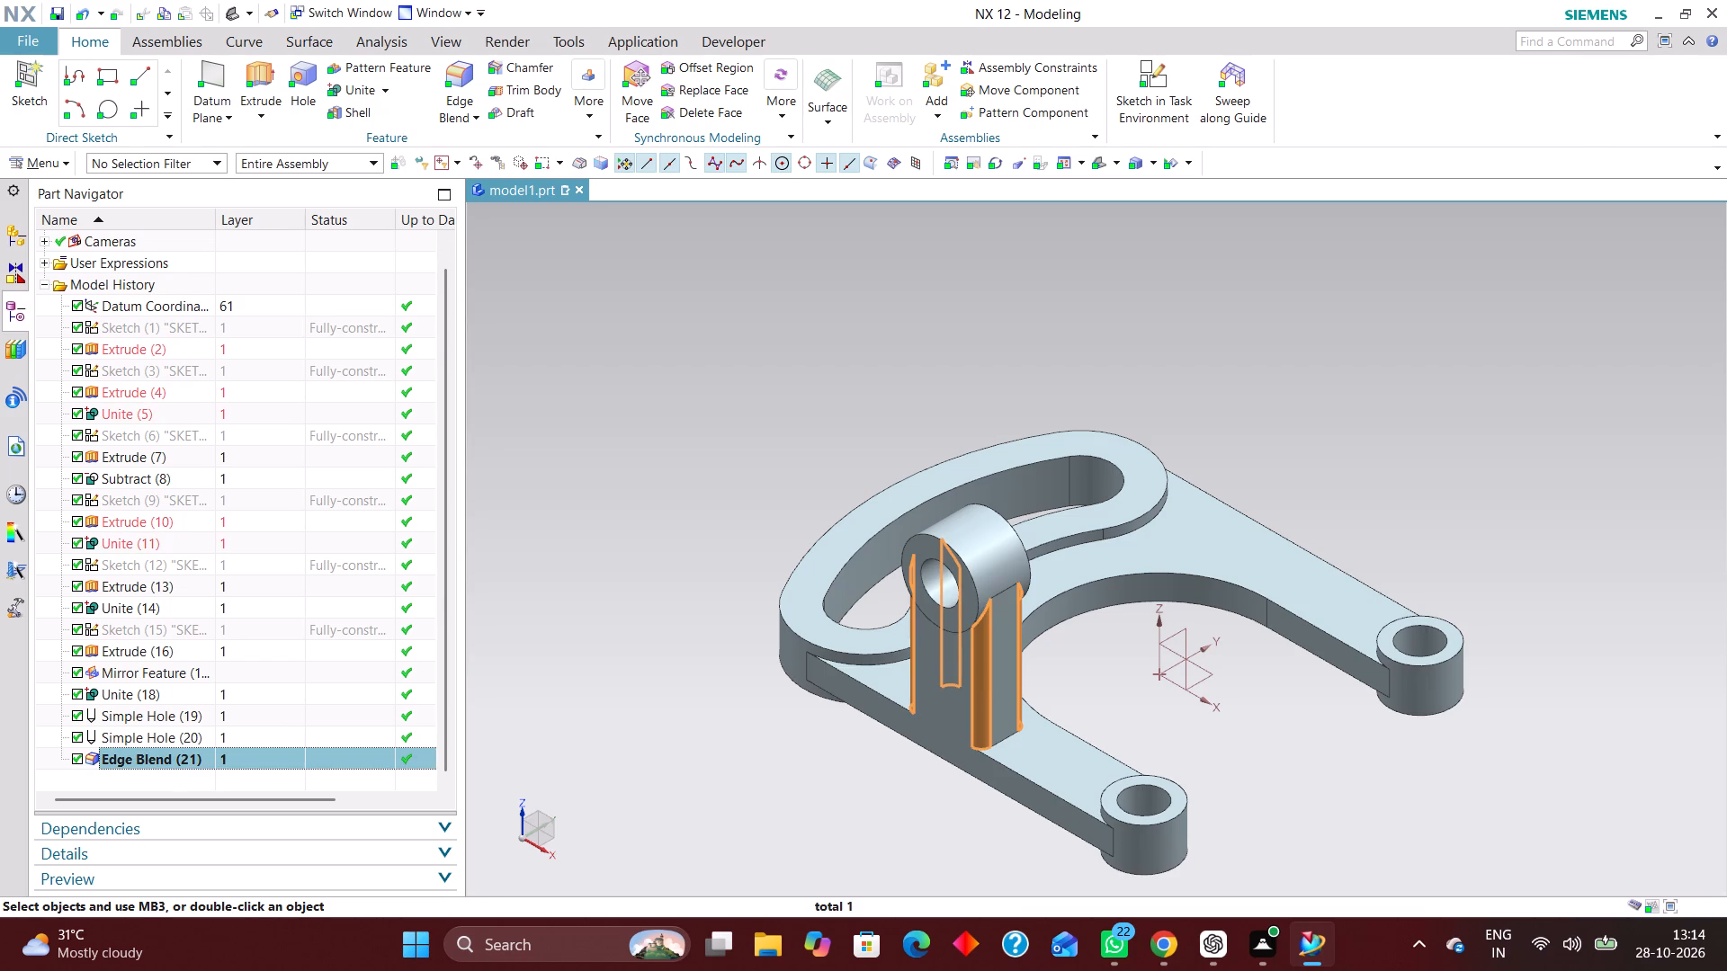
pyautogui.rightClick(240, 753)
pyautogui.click(310, 396)
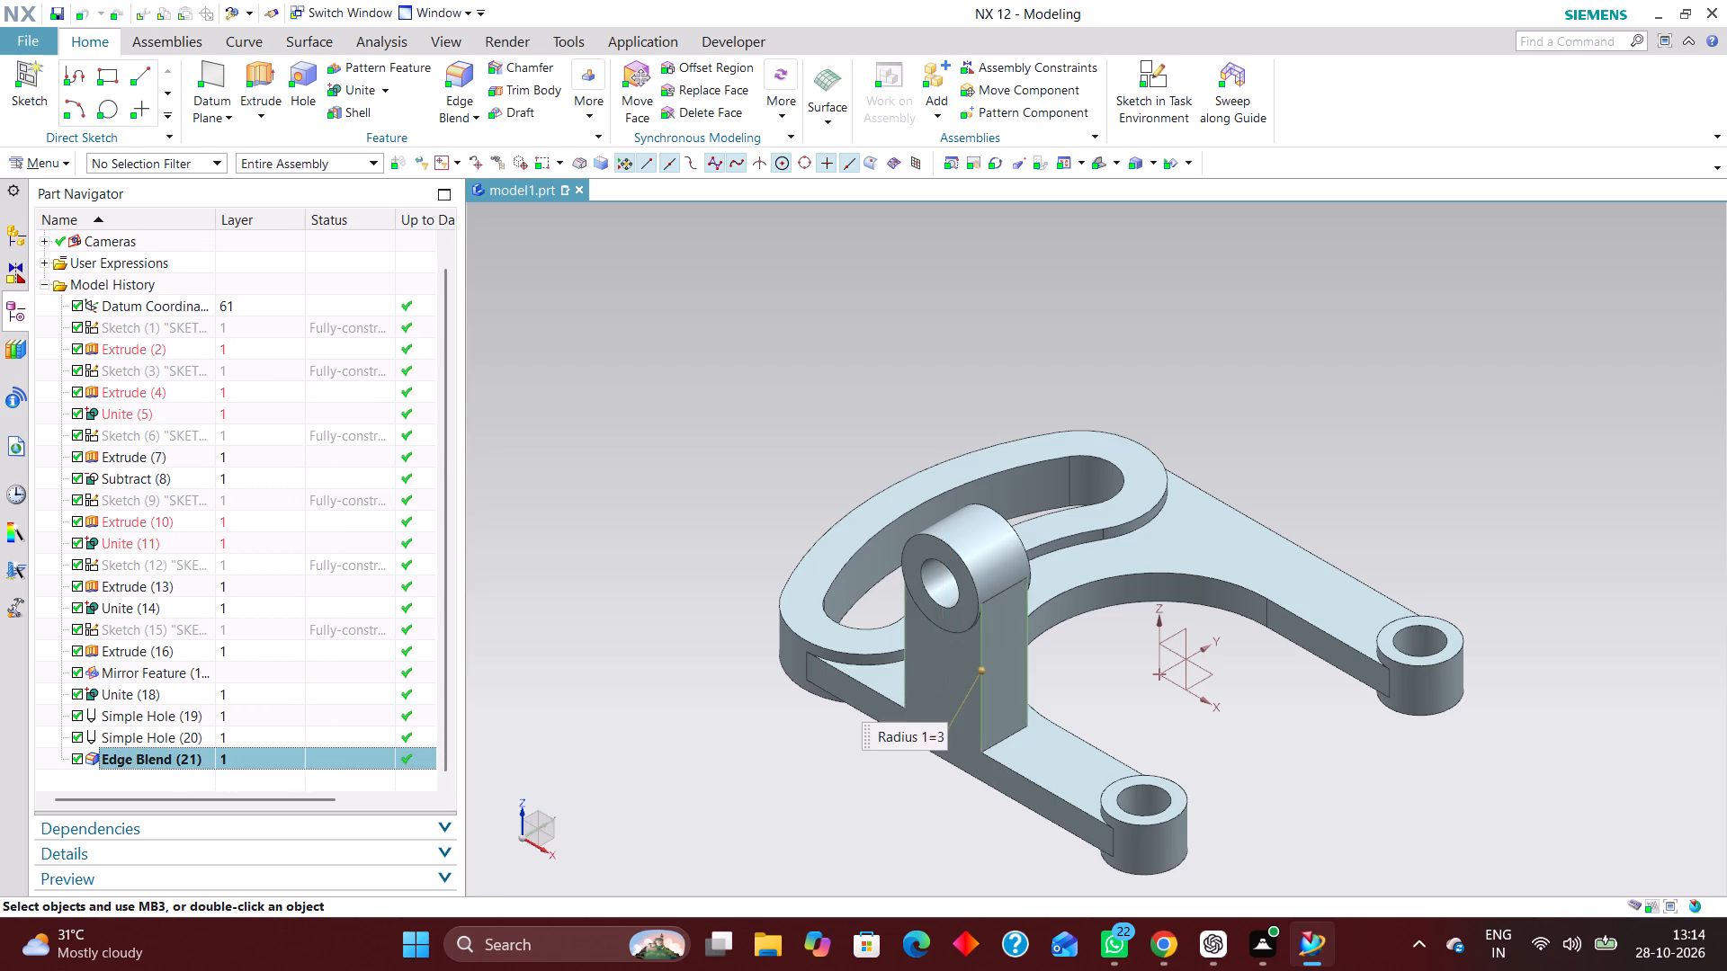
pyautogui.keyDown('shift'); pyautogui.moveTo(1141, 643); pyautogui.dragTo(1034, 639, button='middle'); pyautogui.keyUp('shift')
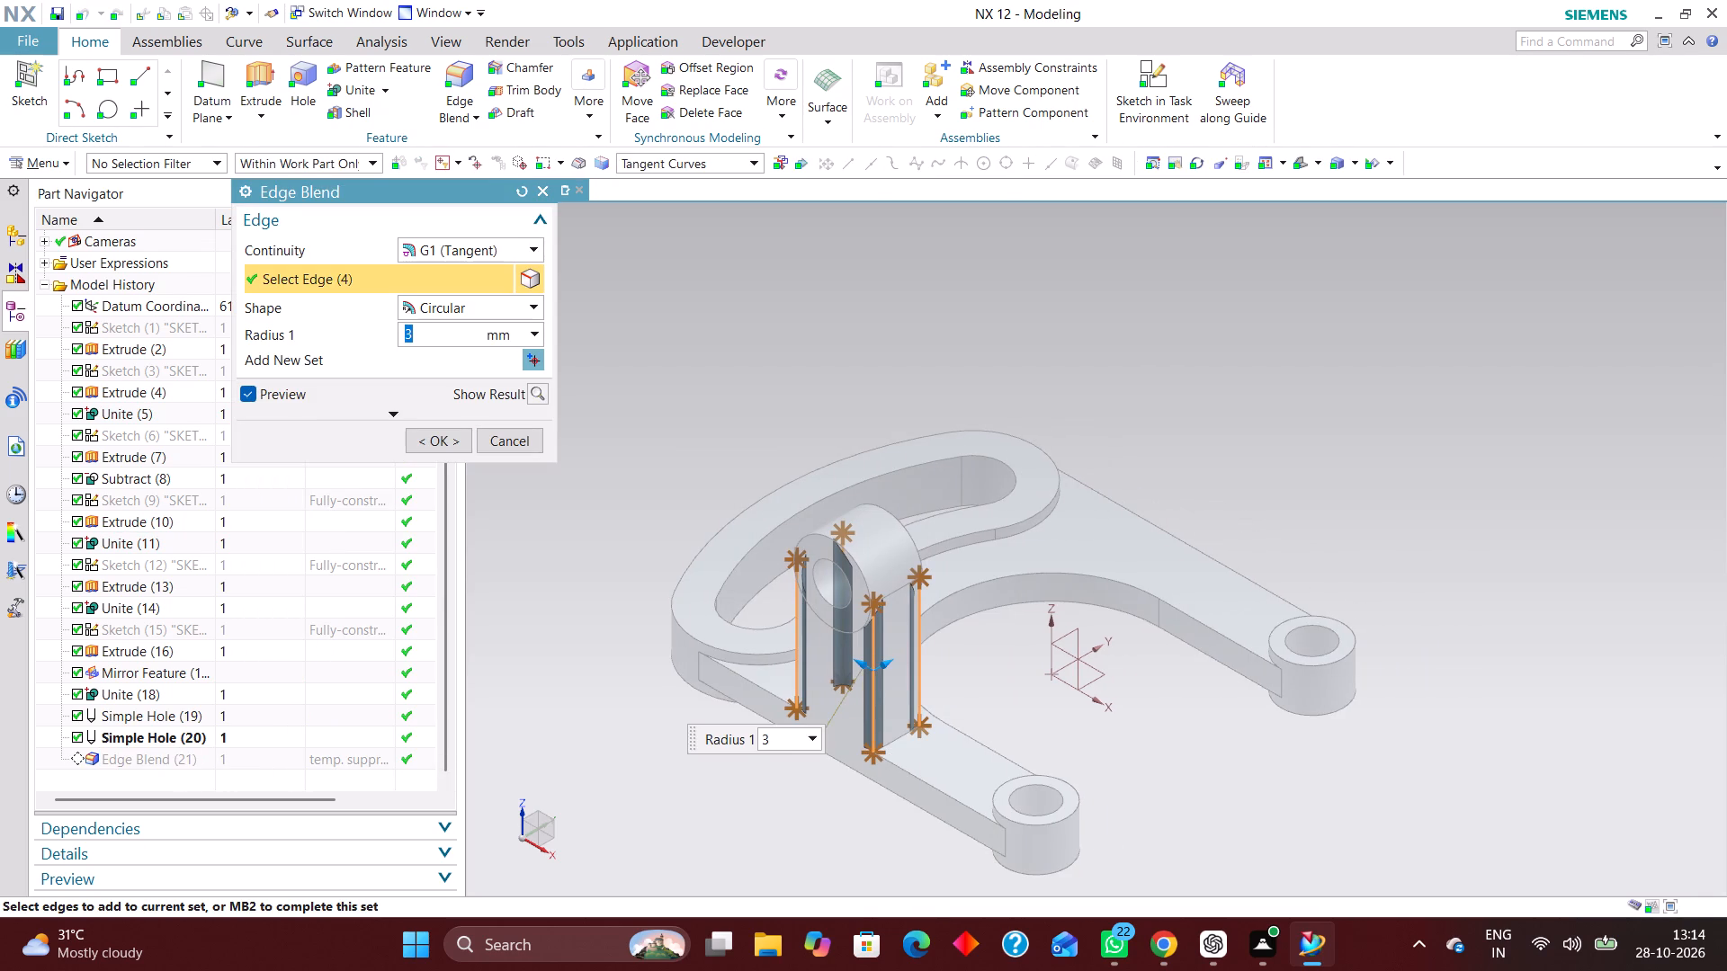
pyautogui.moveTo(987, 646); pyautogui.dragTo(886, 652, button='middle')
pyautogui.keyDown('shift'); pyautogui.click(831, 660); pyautogui.keyUp('shift')
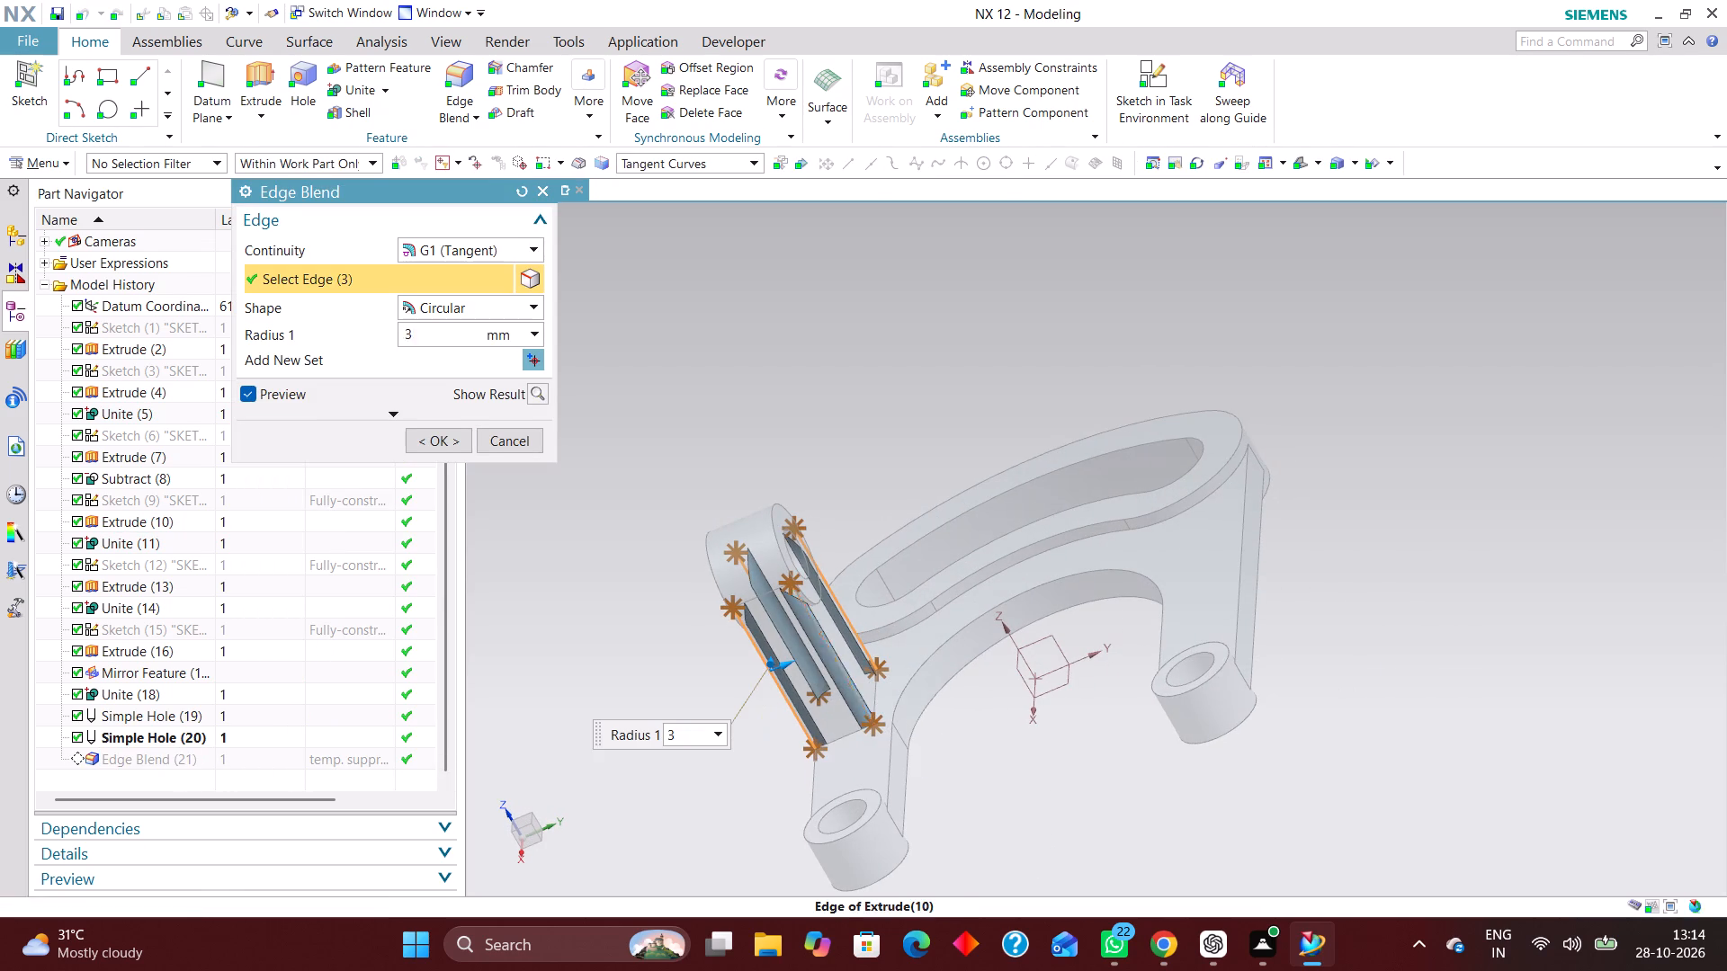
pyautogui.moveTo(934, 653); pyautogui.dragTo(894, 677, button='middle')
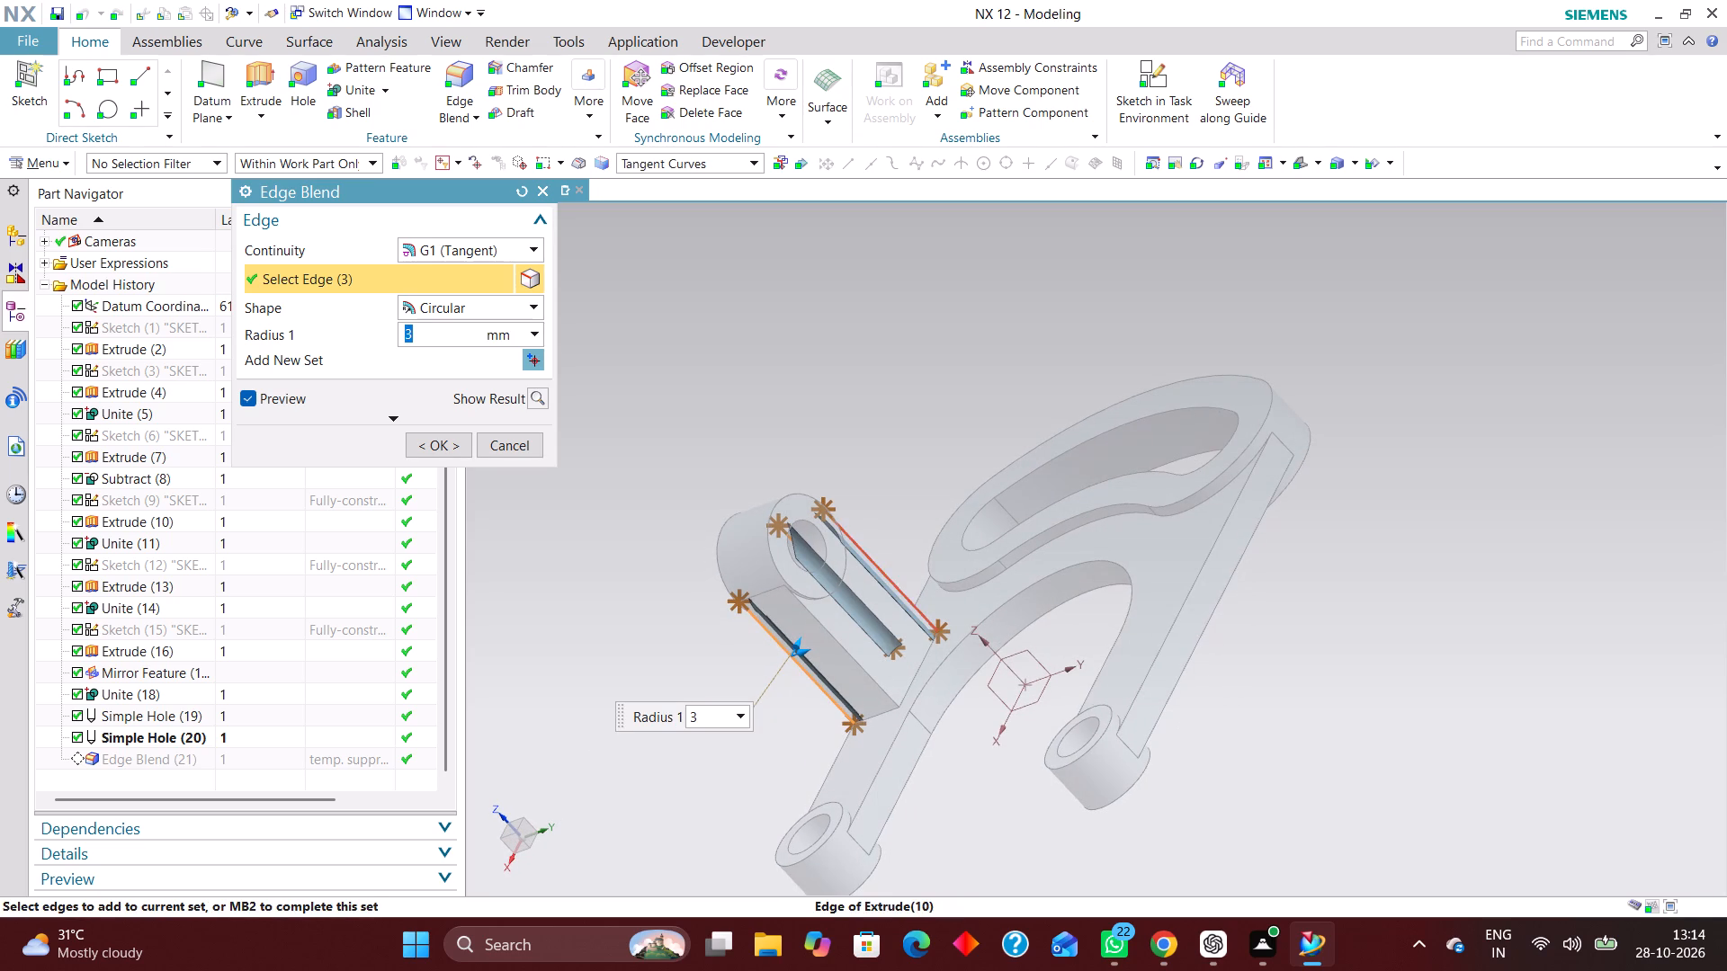
pyautogui.keyDown('shift'); pyautogui.click(907, 596); pyautogui.keyUp('shift')
pyautogui.moveTo(992, 718); pyautogui.dragTo(1060, 683, button='middle')
pyautogui.scroll(1, 1060, 683)
pyautogui.click(451, 438)
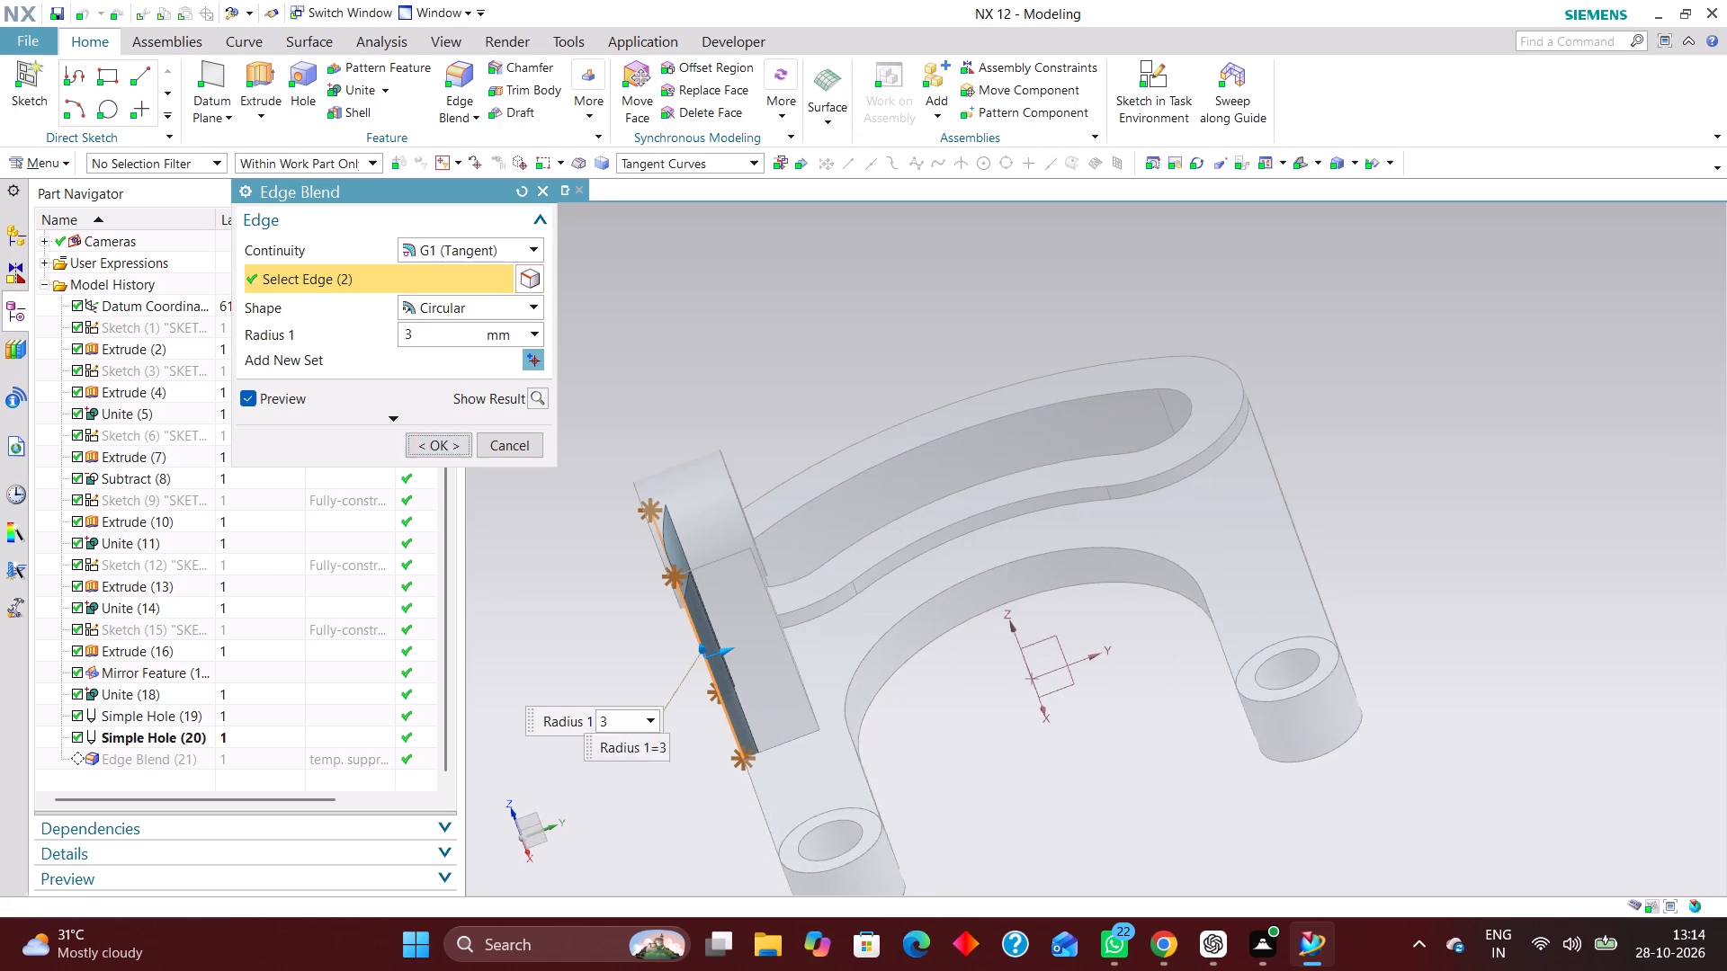
pyautogui.moveTo(989, 668); pyautogui.dragTo(1042, 631, button='middle')
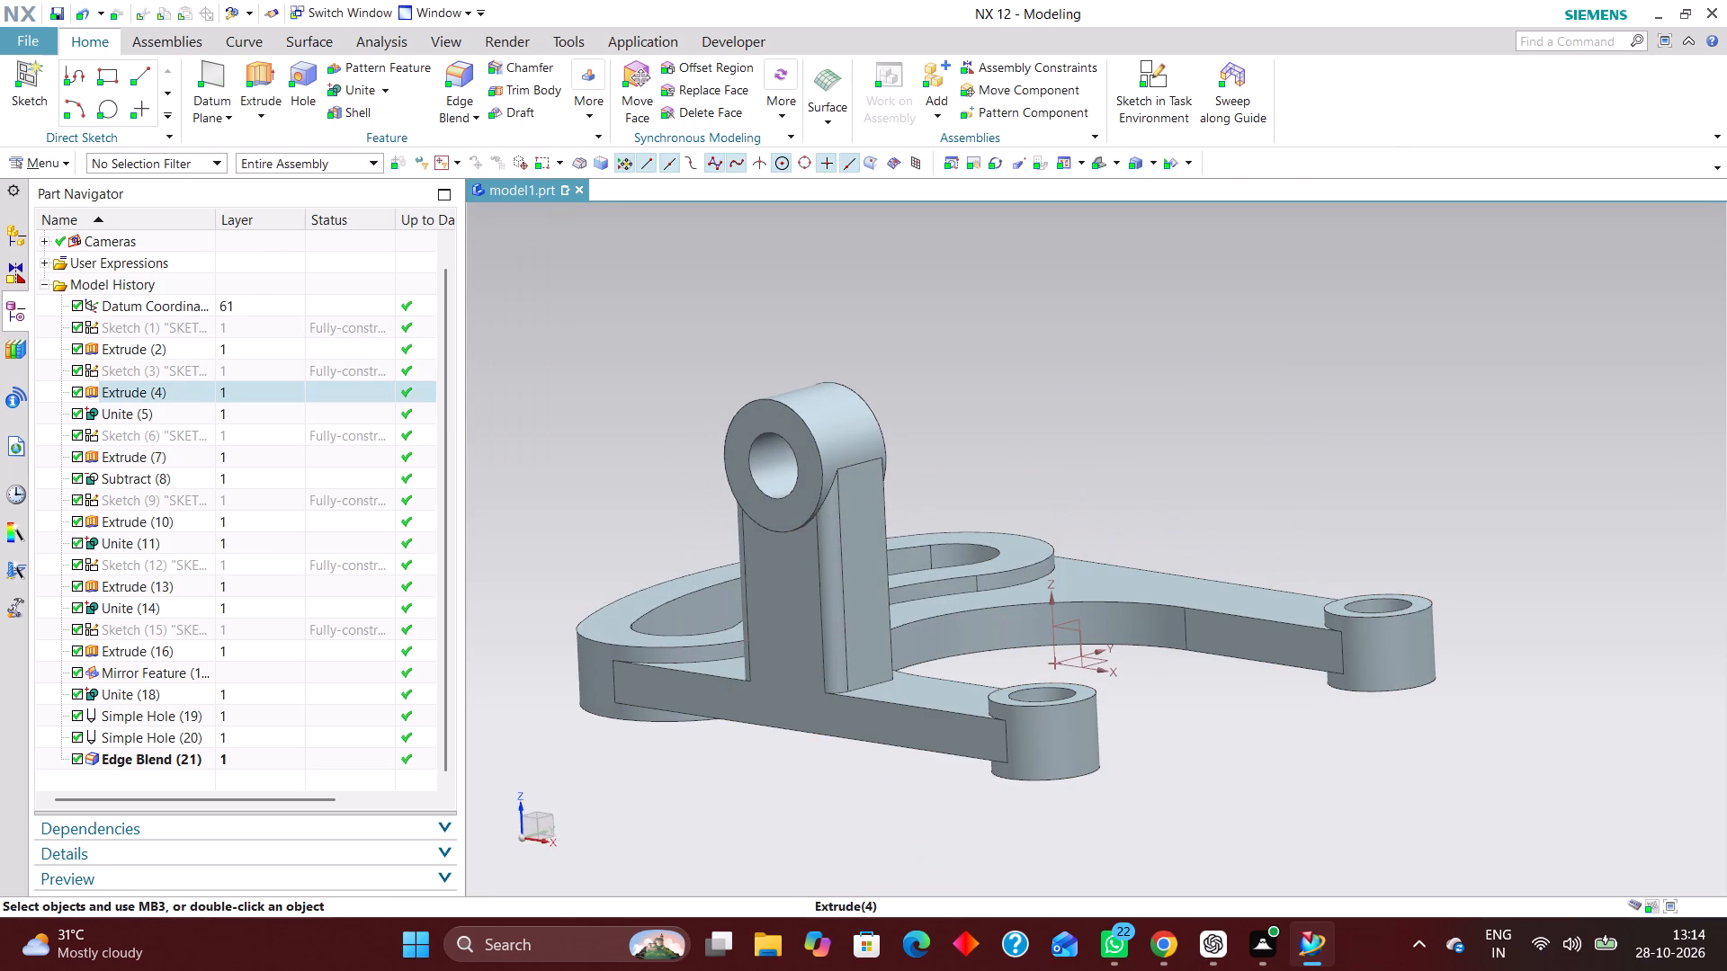
# Edit the upright's cylindrical boss extrusion, setting its start distance to 40 mm.
pyautogui.press('End')
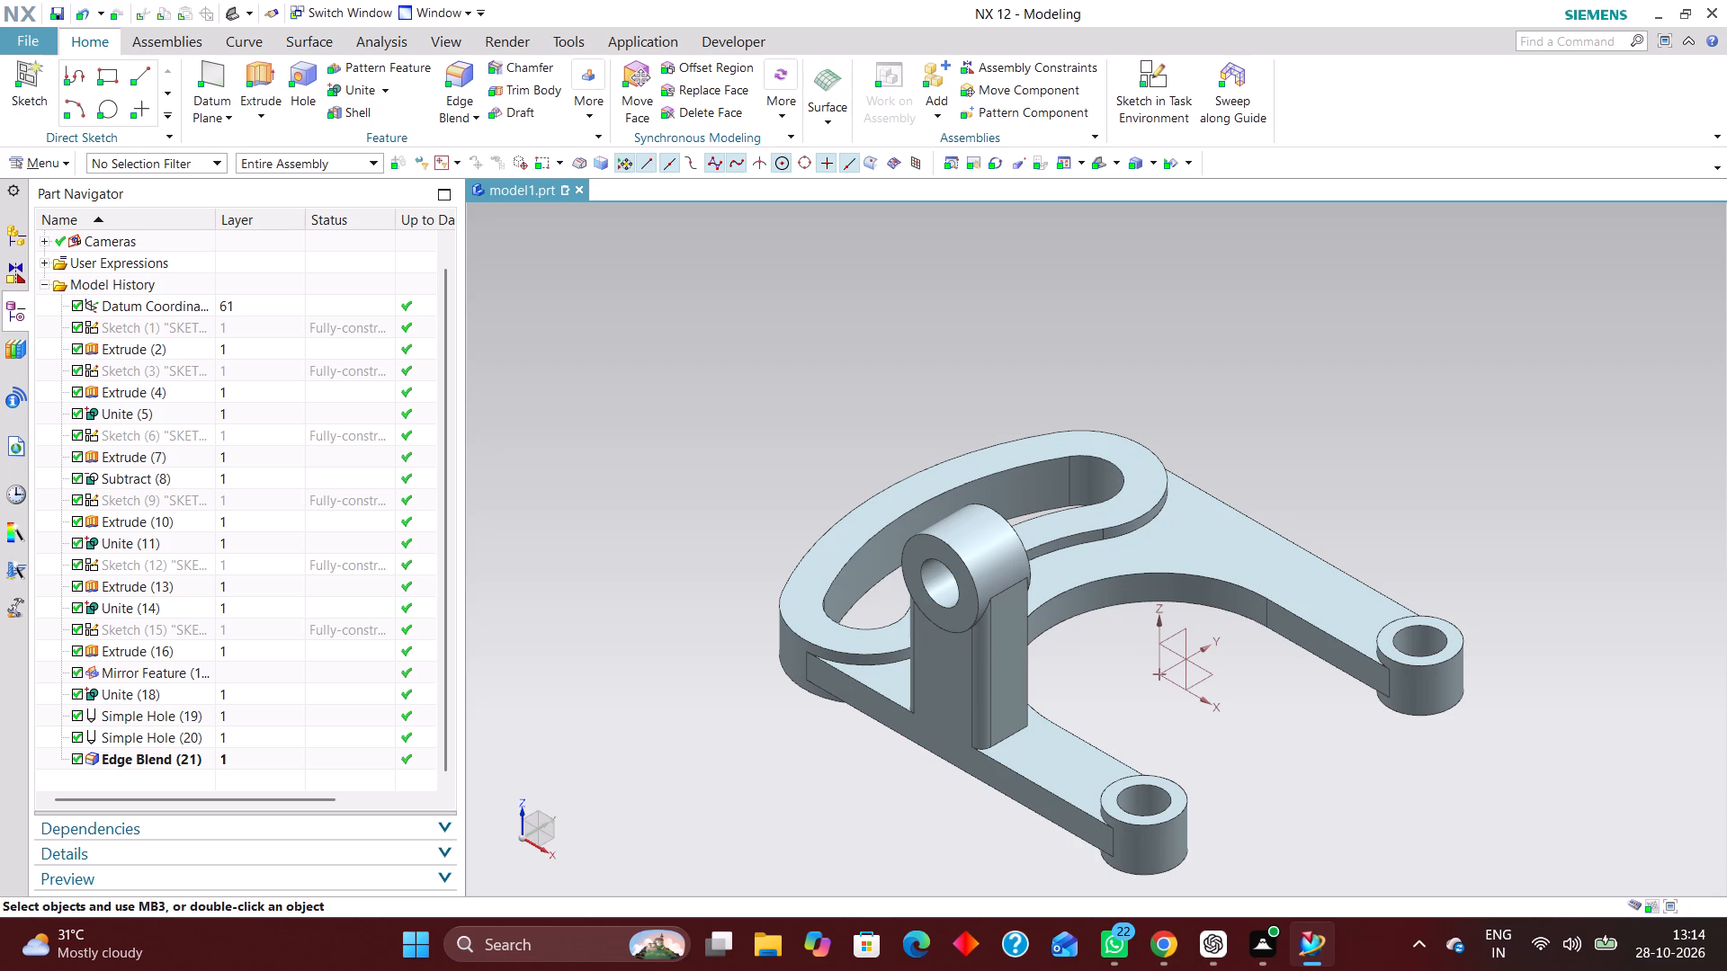
pyautogui.scroll(2, 1012, 587)
pyautogui.doubleClick(989, 534)
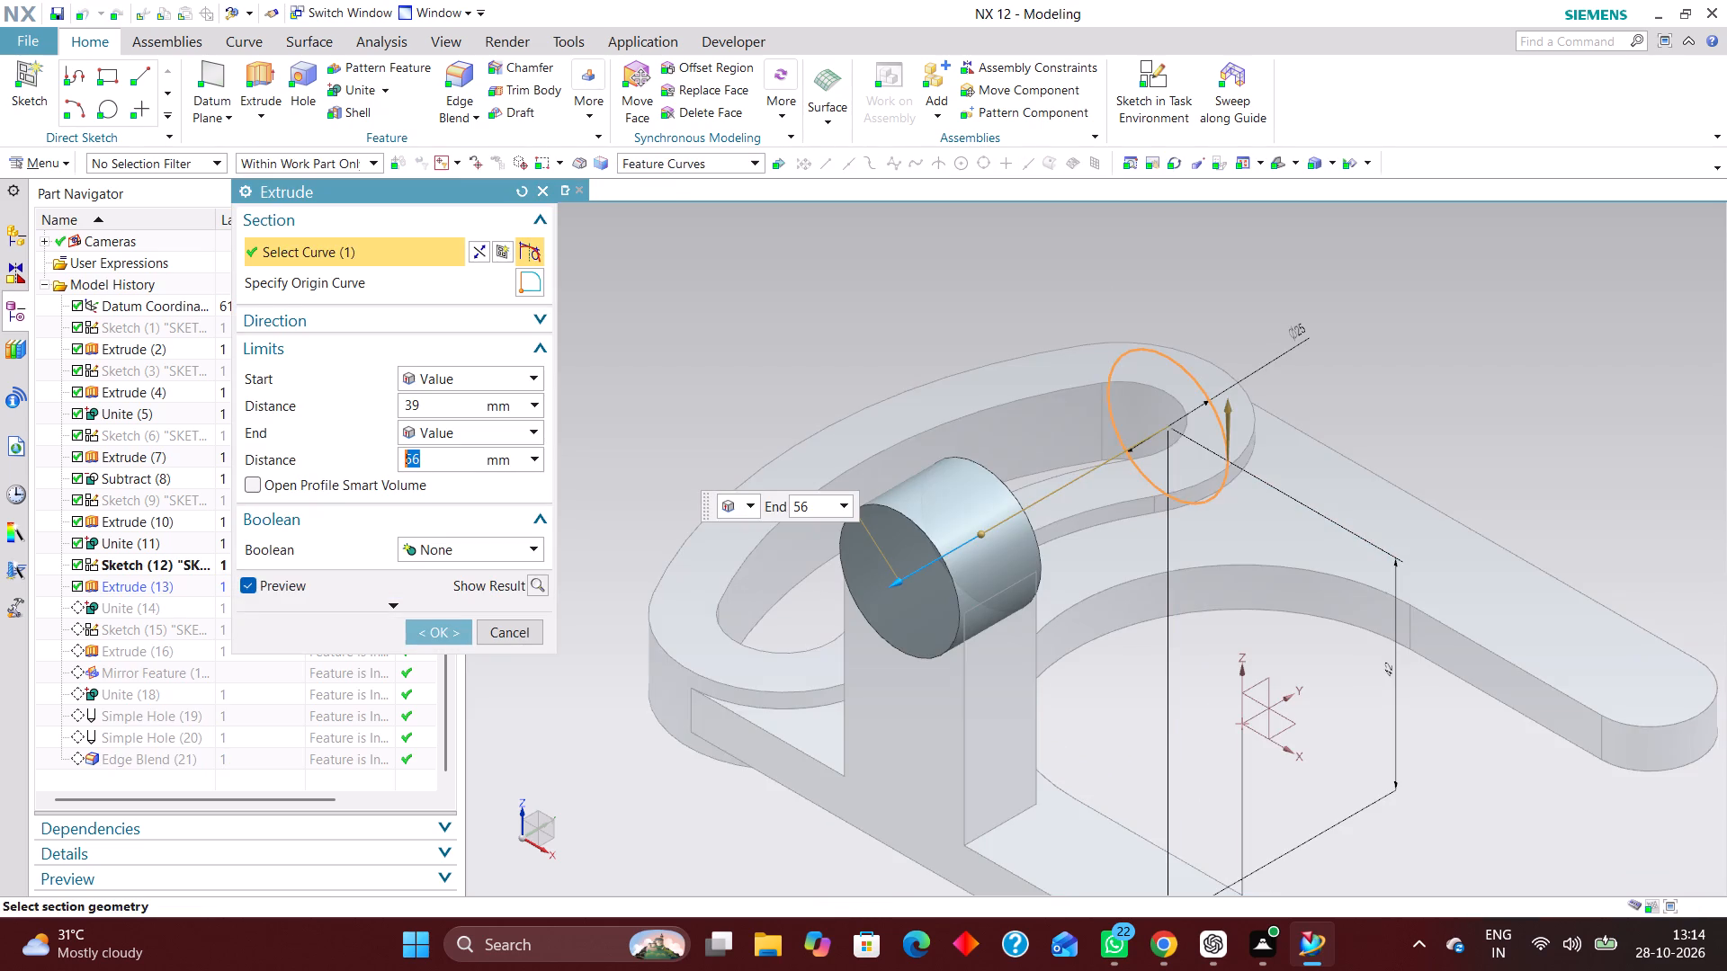
pyautogui.moveTo(1167, 614); pyautogui.dragTo(1073, 607, button='middle')
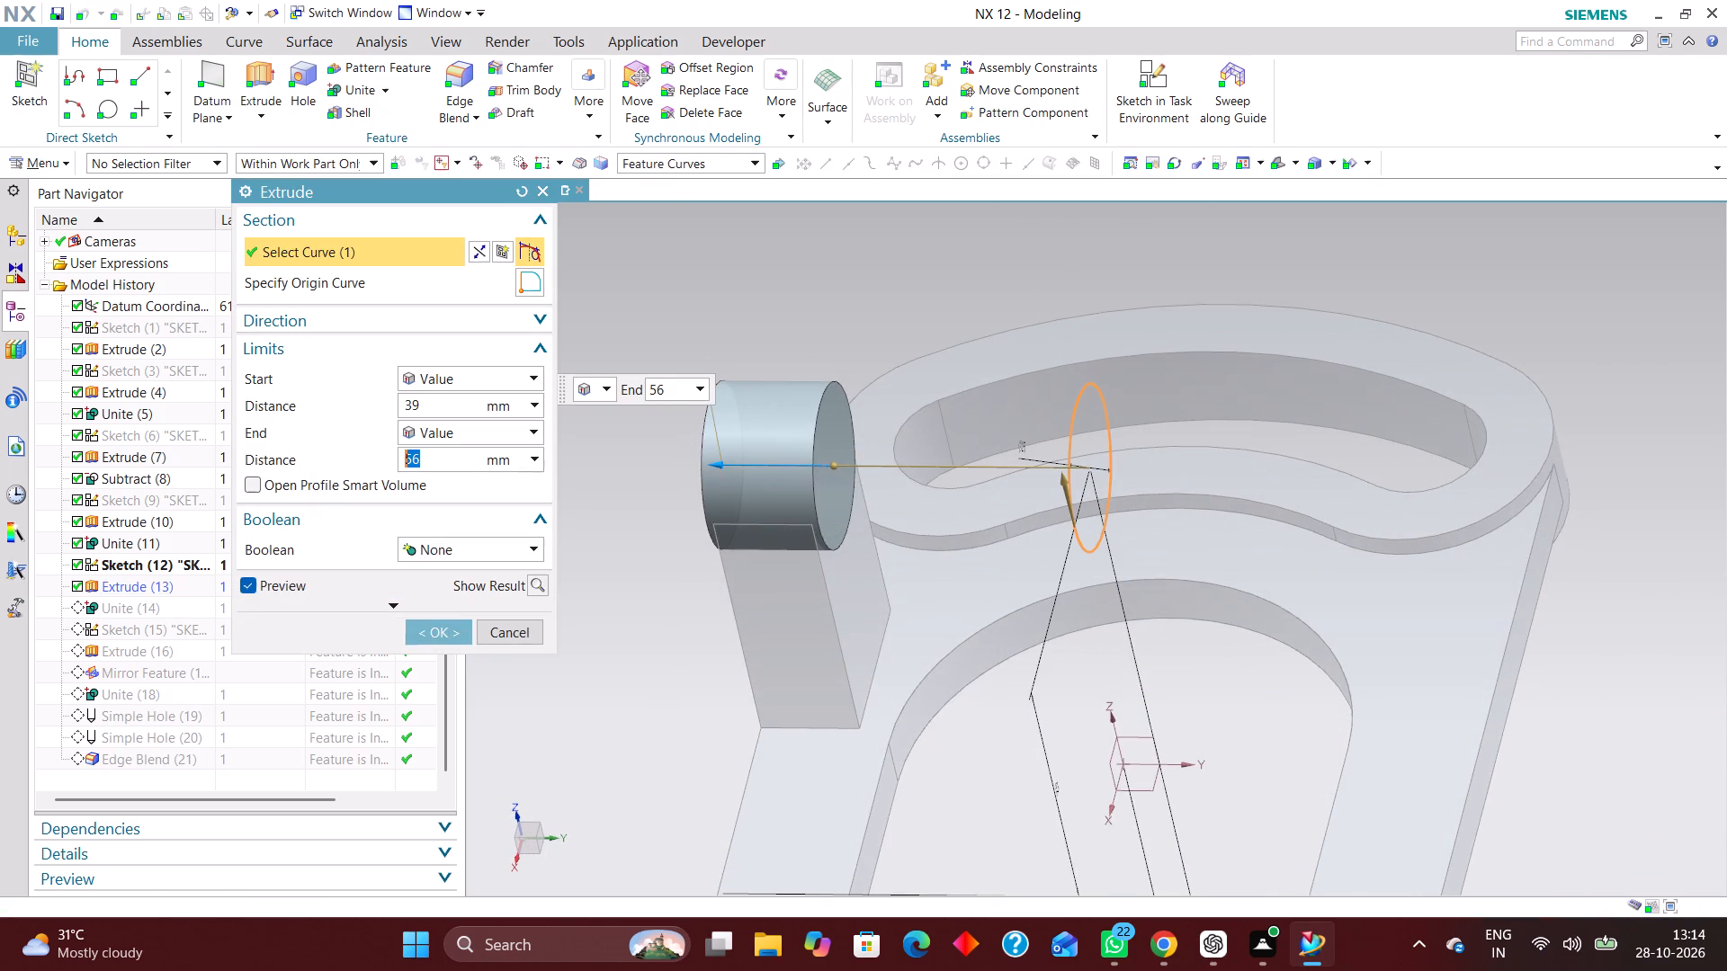
pyautogui.moveTo(1270, 293); pyautogui.dragTo(1075, 296, button='right')
pyautogui.moveTo(897, 559); pyautogui.dragTo(907, 466, button='middle')
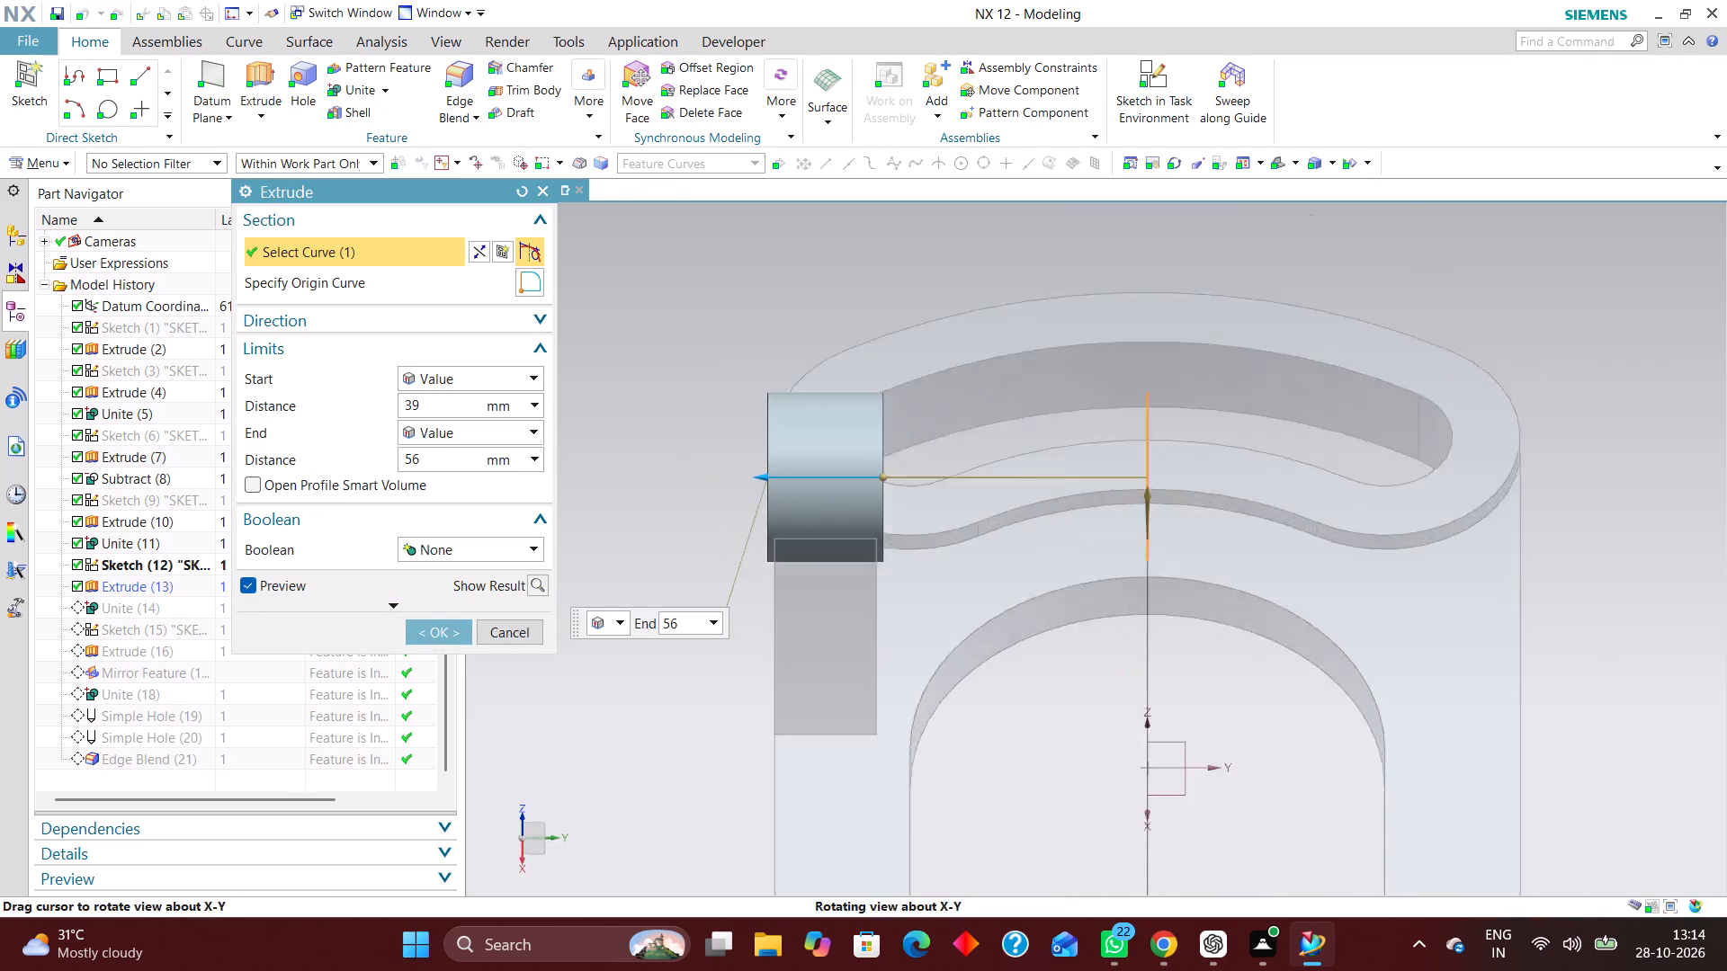
pyautogui.moveTo(907, 466); pyautogui.dragTo(908, 423, button='middle')
pyautogui.scroll(1, 908, 437)
pyautogui.moveTo(1189, 427); pyautogui.dragTo(1018, 428, button='right')
pyautogui.scroll(3, 857, 375)
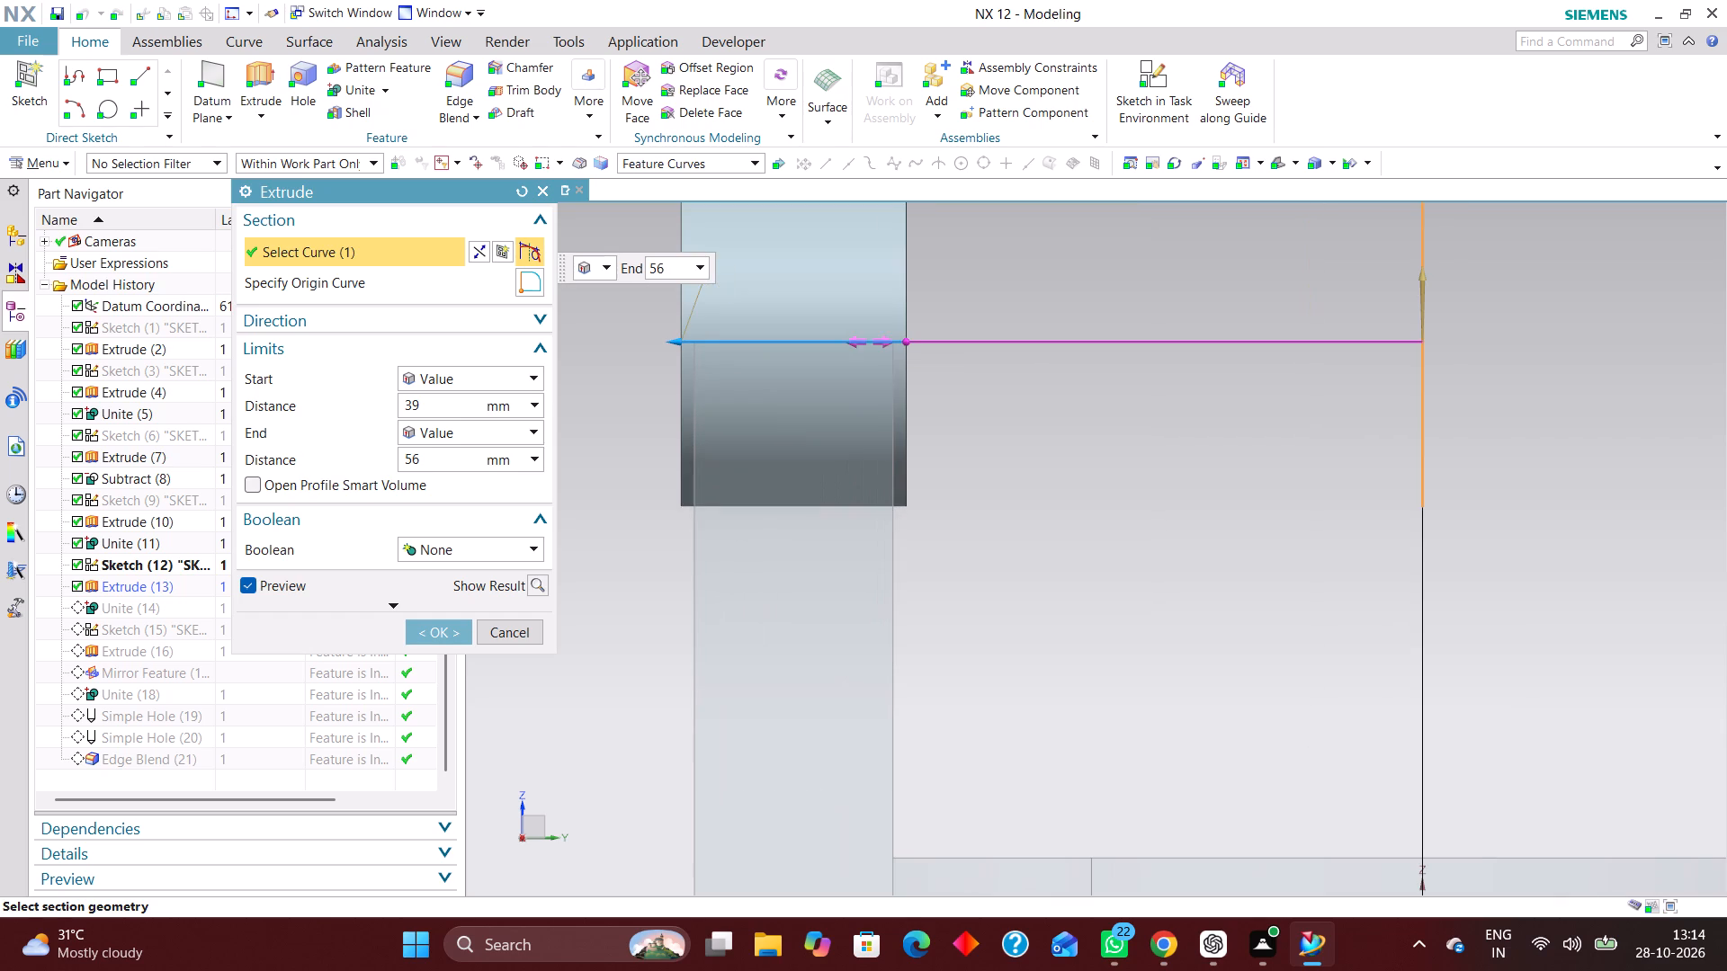
pyautogui.moveTo(909, 341); pyautogui.dragTo(899, 340)
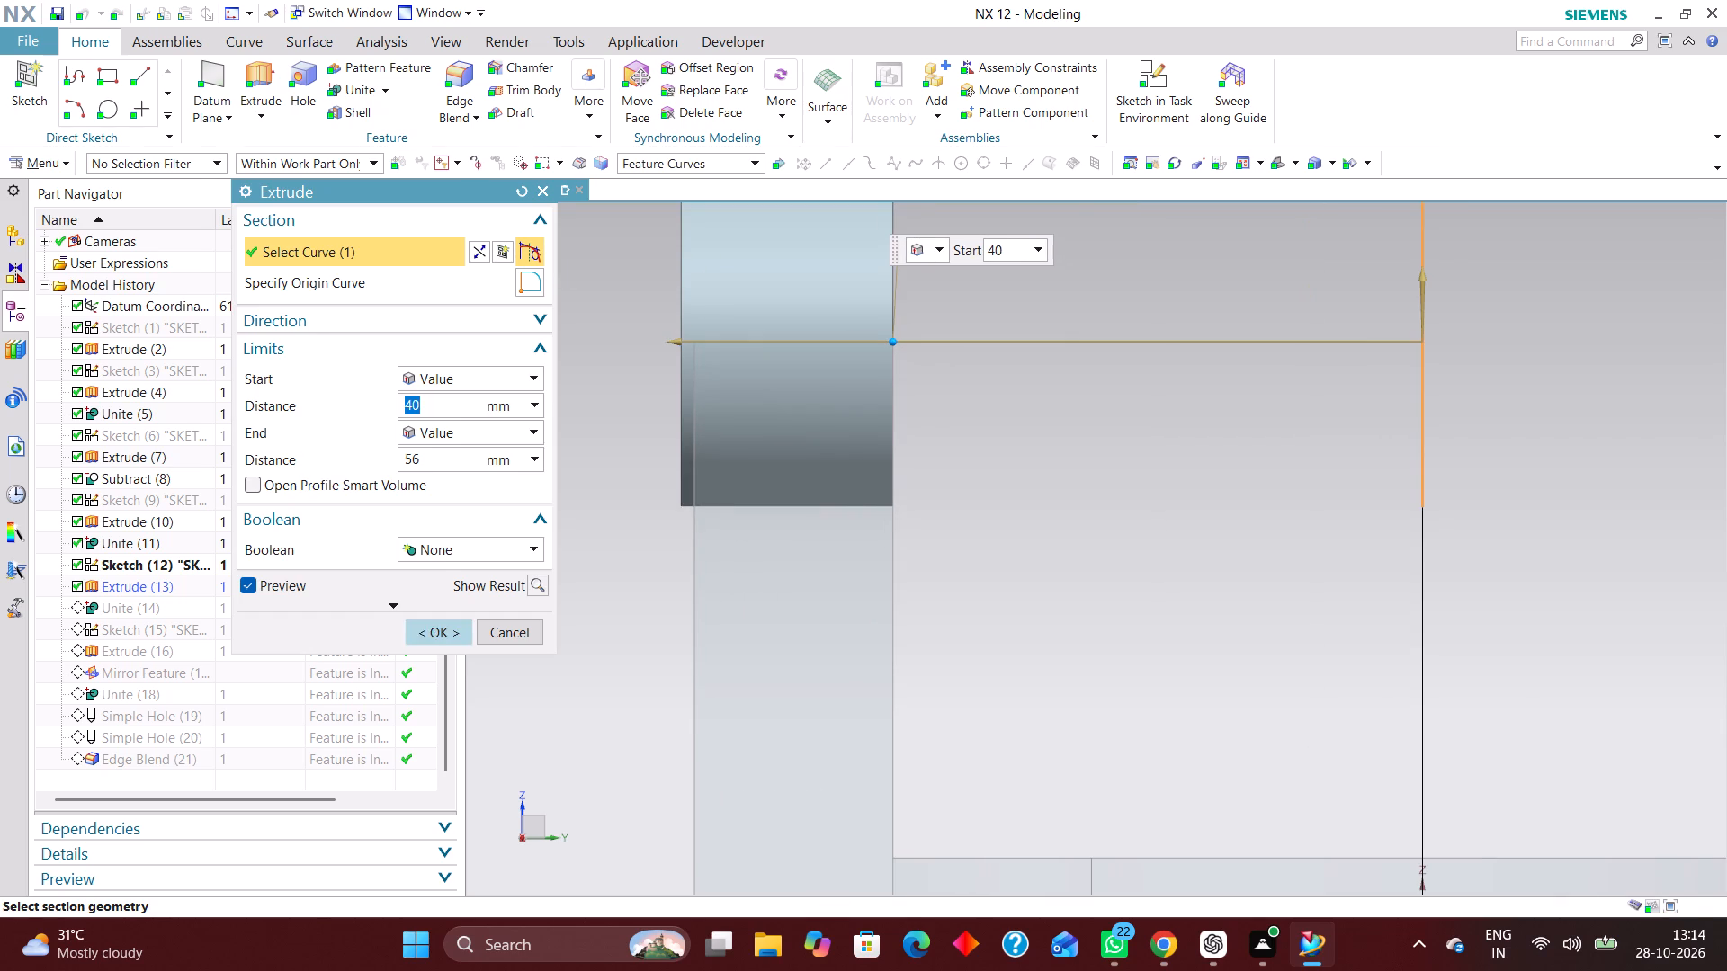
pyautogui.click(438, 631)
# Examine the bracket's upright, boss, slot and arms from several angles and zoom levels.
pyautogui.scroll(-2, 705, 560)
pyautogui.moveTo(808, 587); pyautogui.dragTo(853, 642, button='middle')
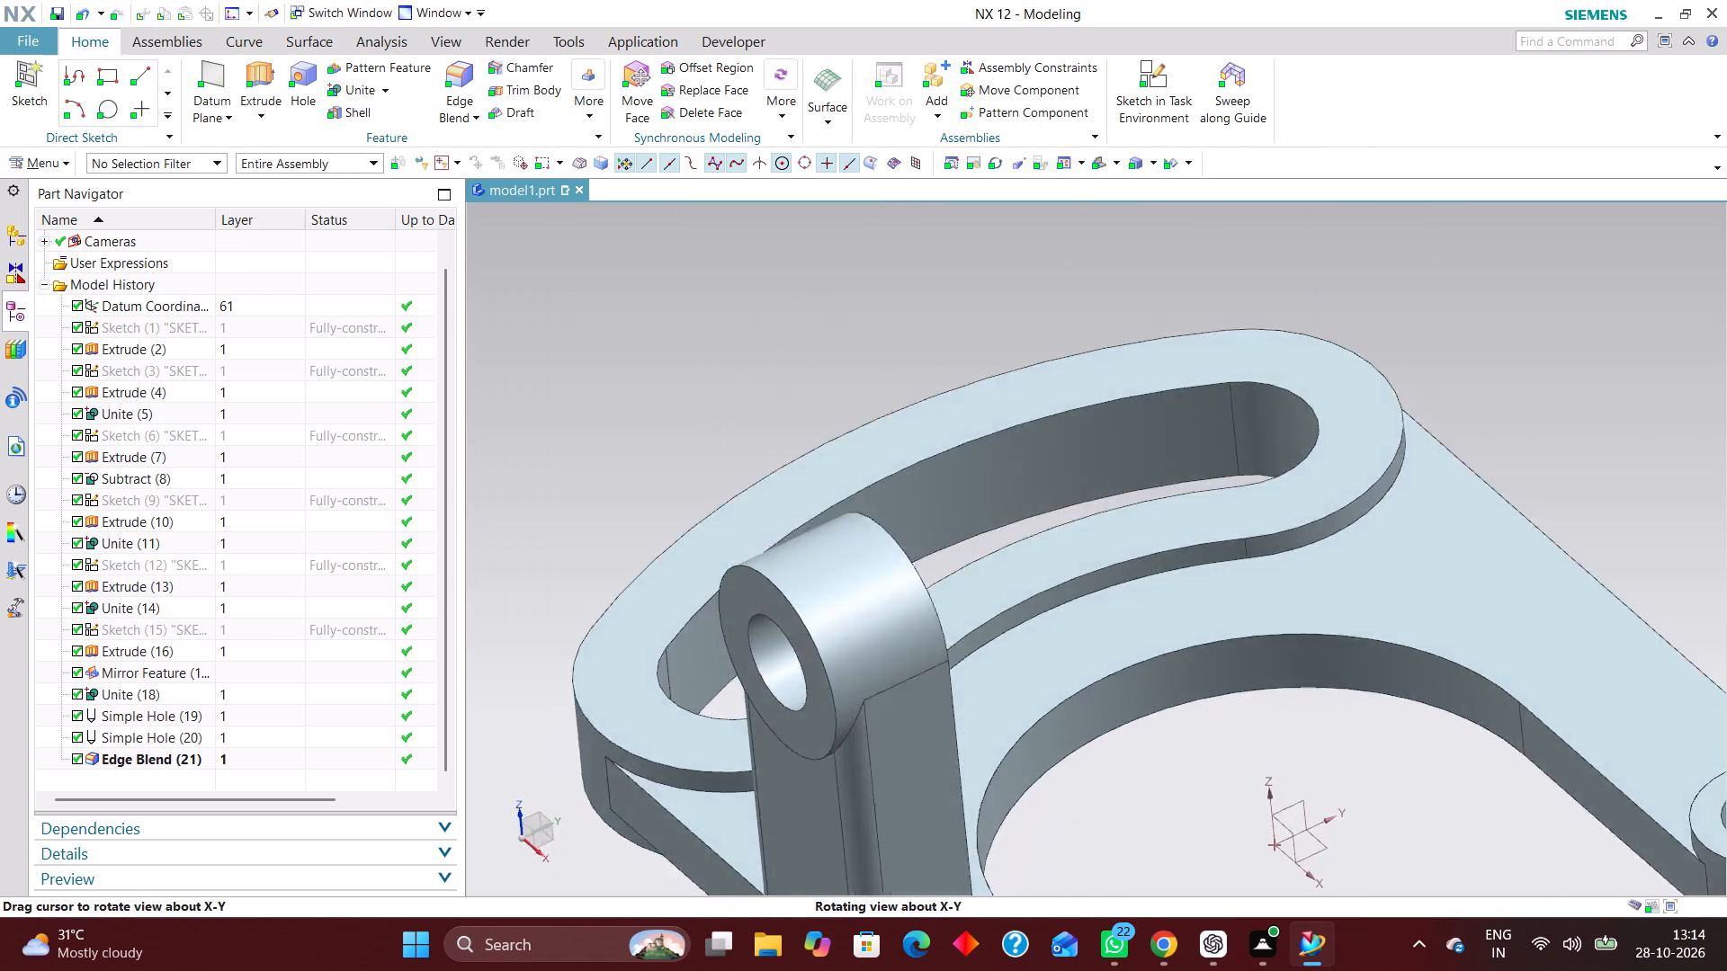
pyautogui.moveTo(853, 642); pyautogui.dragTo(853, 643, button='middle')
pyautogui.moveTo(838, 652); pyautogui.dragTo(785, 653, button='middle')
pyautogui.moveTo(771, 654); pyautogui.dragTo(746, 655, button='middle')
pyautogui.middleClick(735, 659)
pyautogui.moveTo(795, 647); pyautogui.dragTo(884, 599, button='middle')
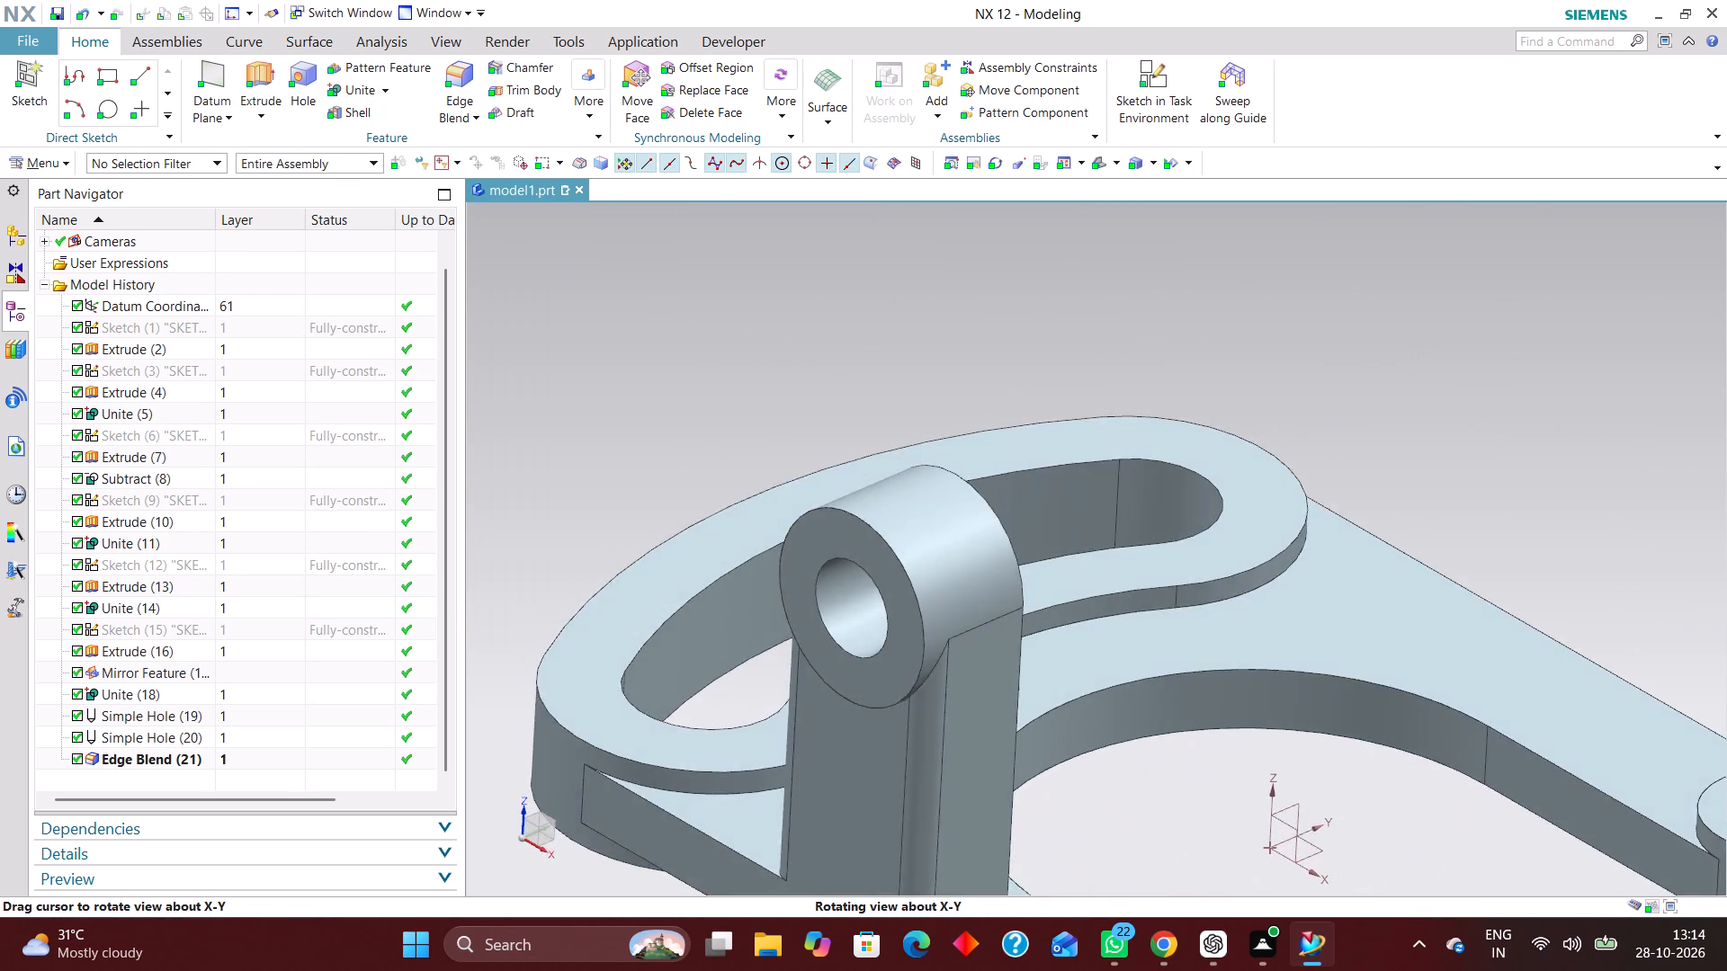
pyautogui.moveTo(884, 599); pyautogui.dragTo(882, 596, button='middle')
pyautogui.scroll(1, 910, 574)
pyautogui.scroll(-4, 1105, 553)
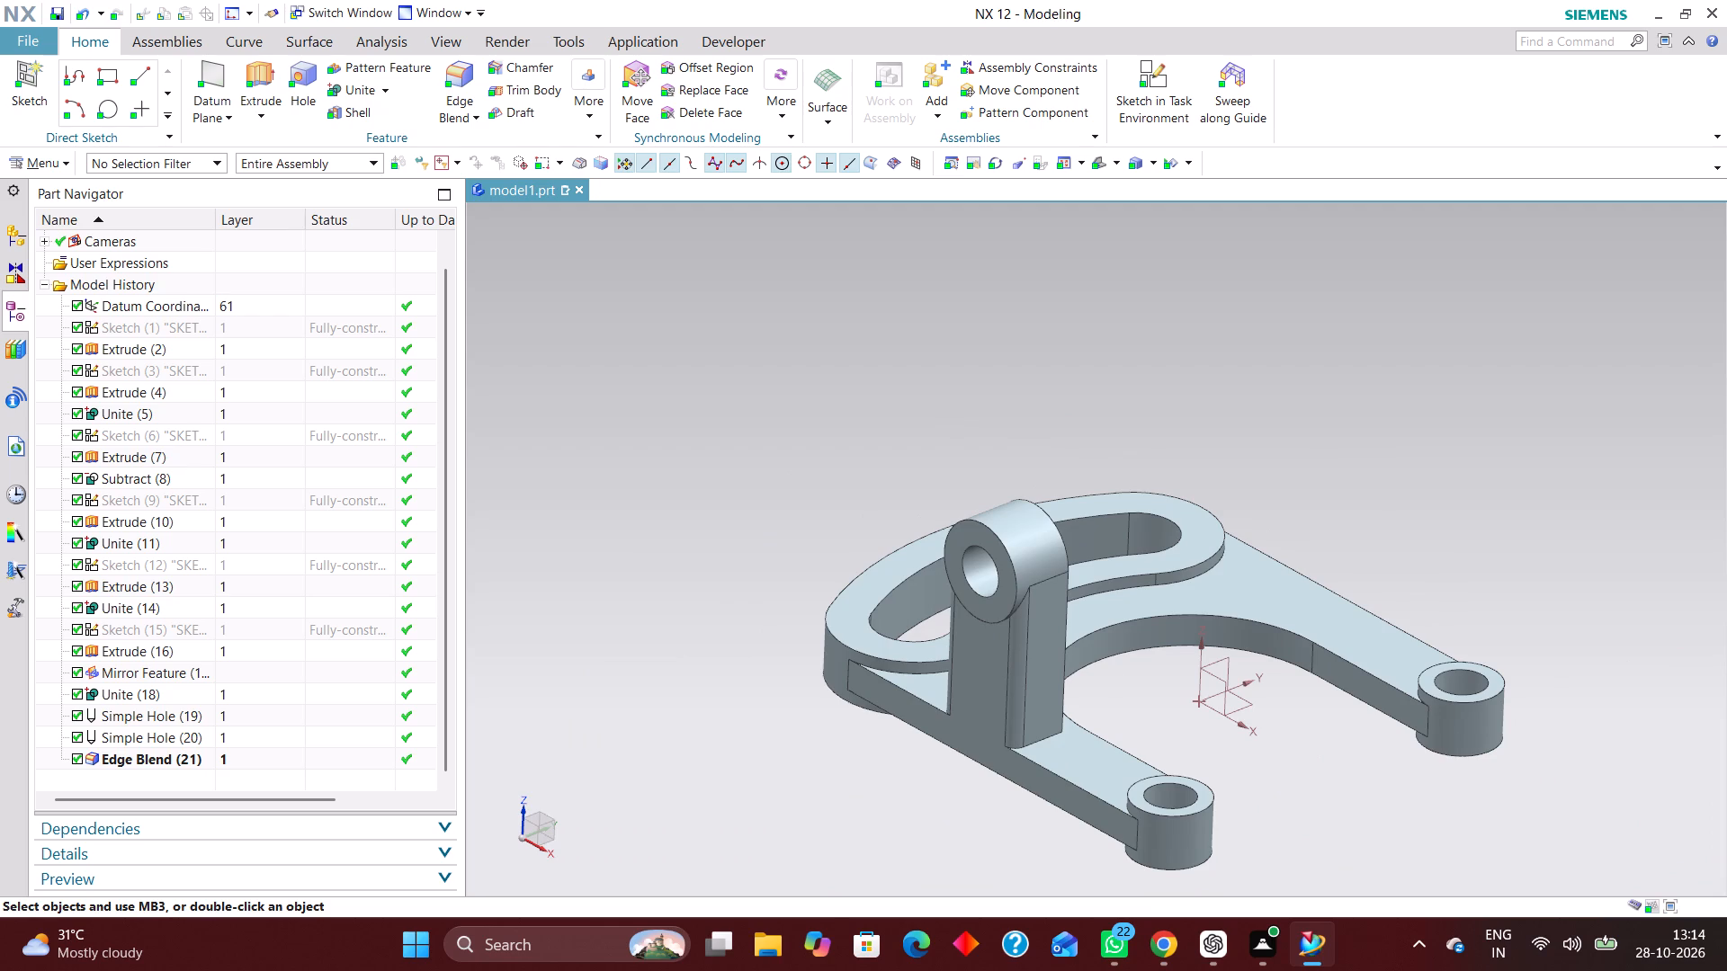
pyautogui.press('End')
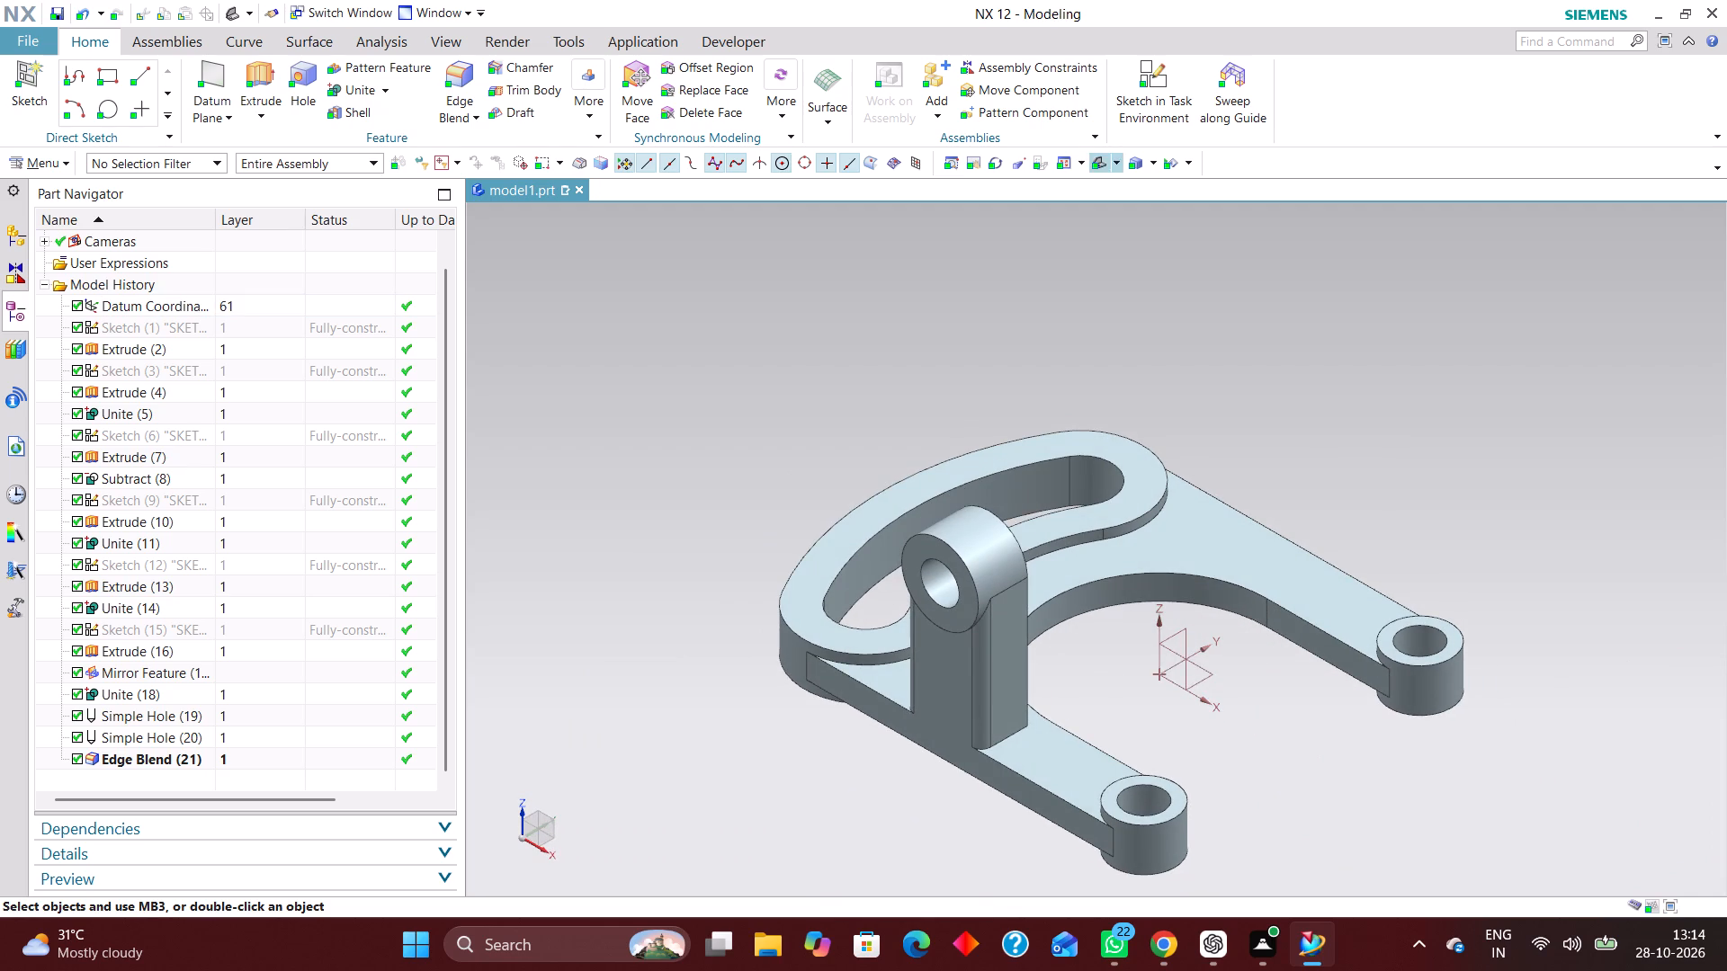
pyautogui.click(1097, 160)
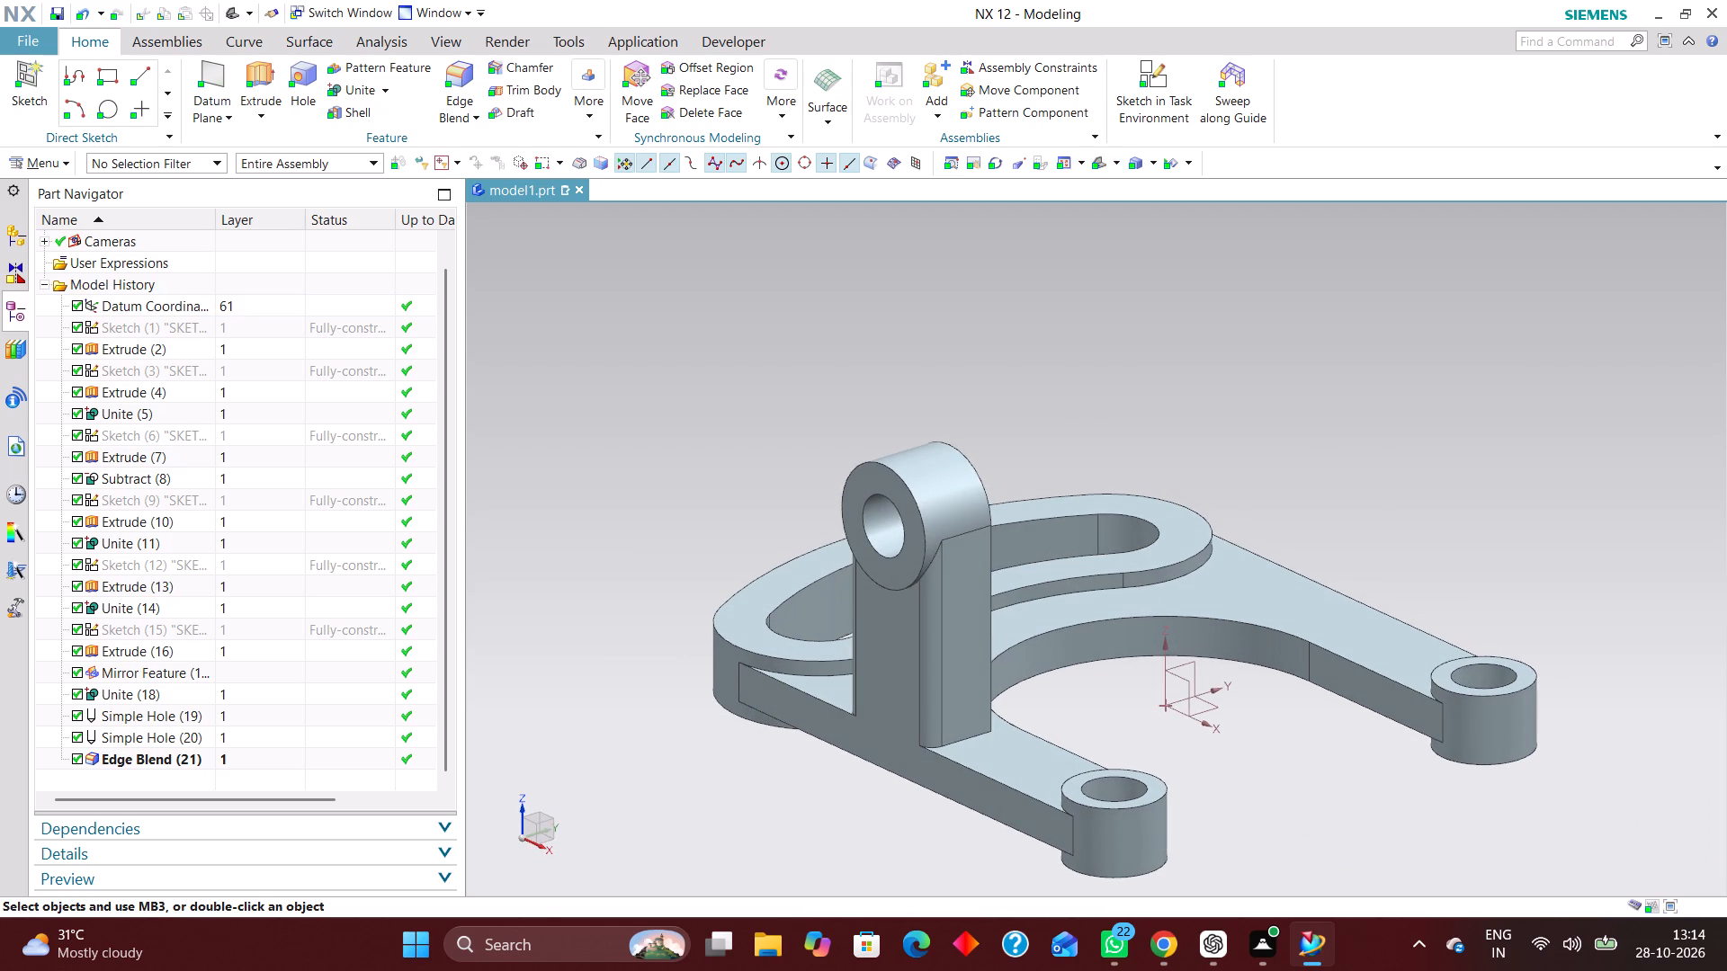
pyautogui.scroll(-4, 1064, 486)
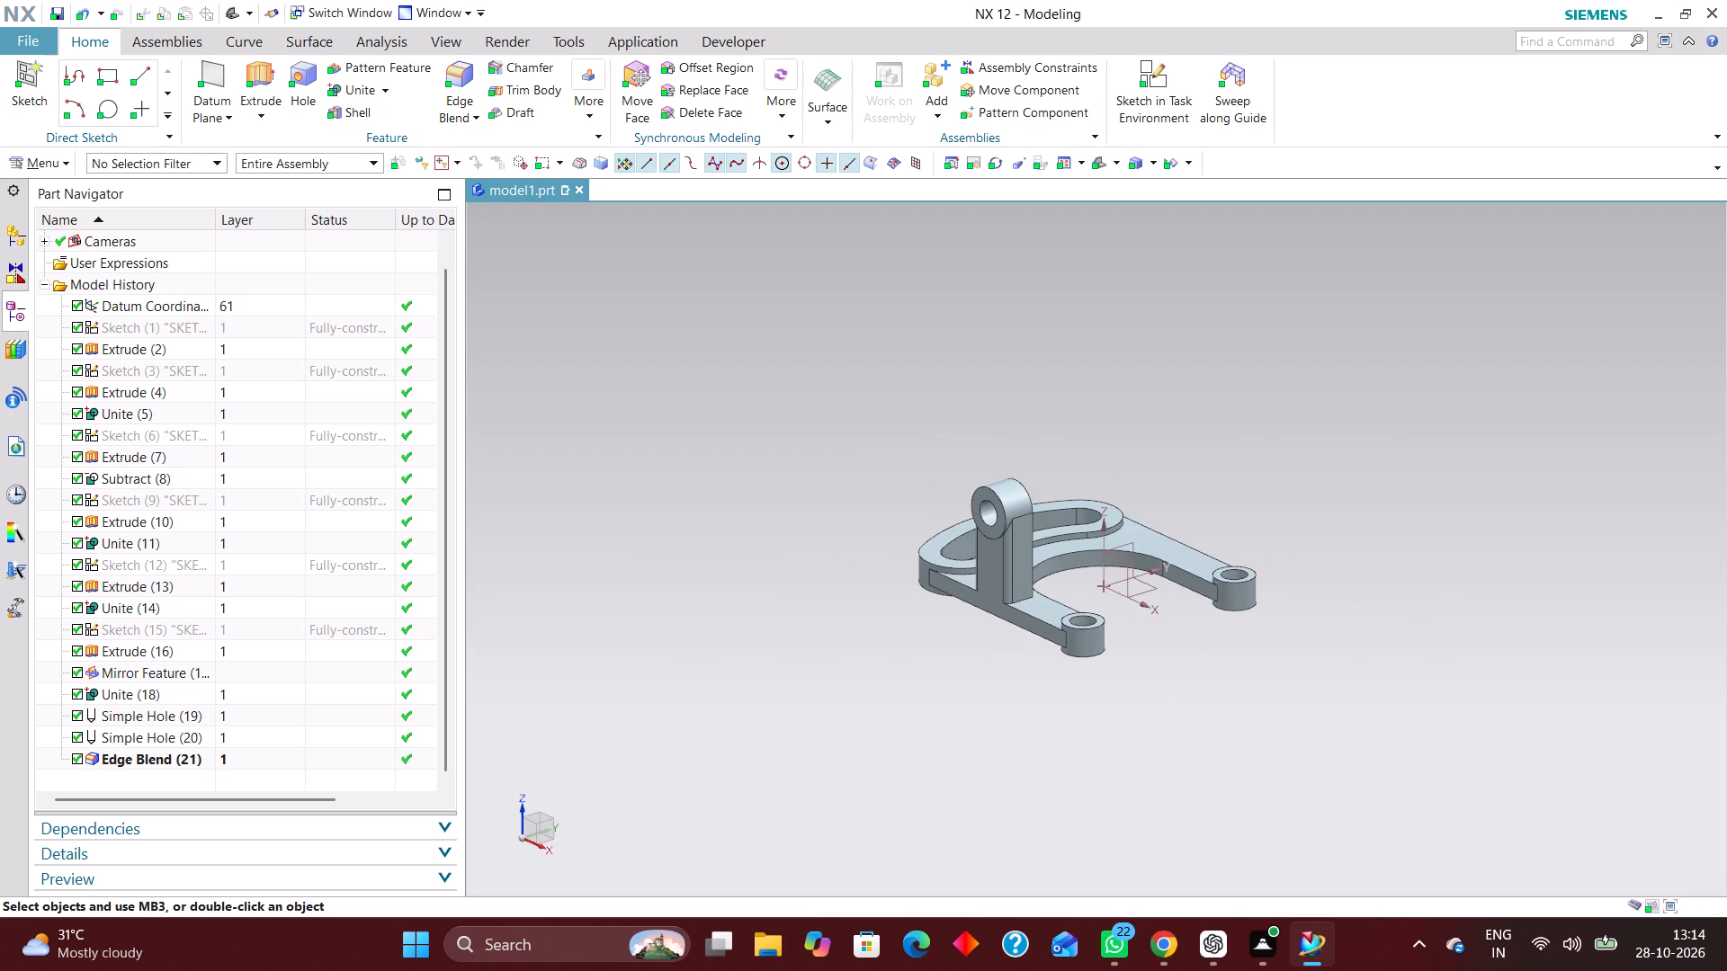
pyautogui.scroll(3, 889, 592)
pyautogui.scroll(-2, 734, 562)
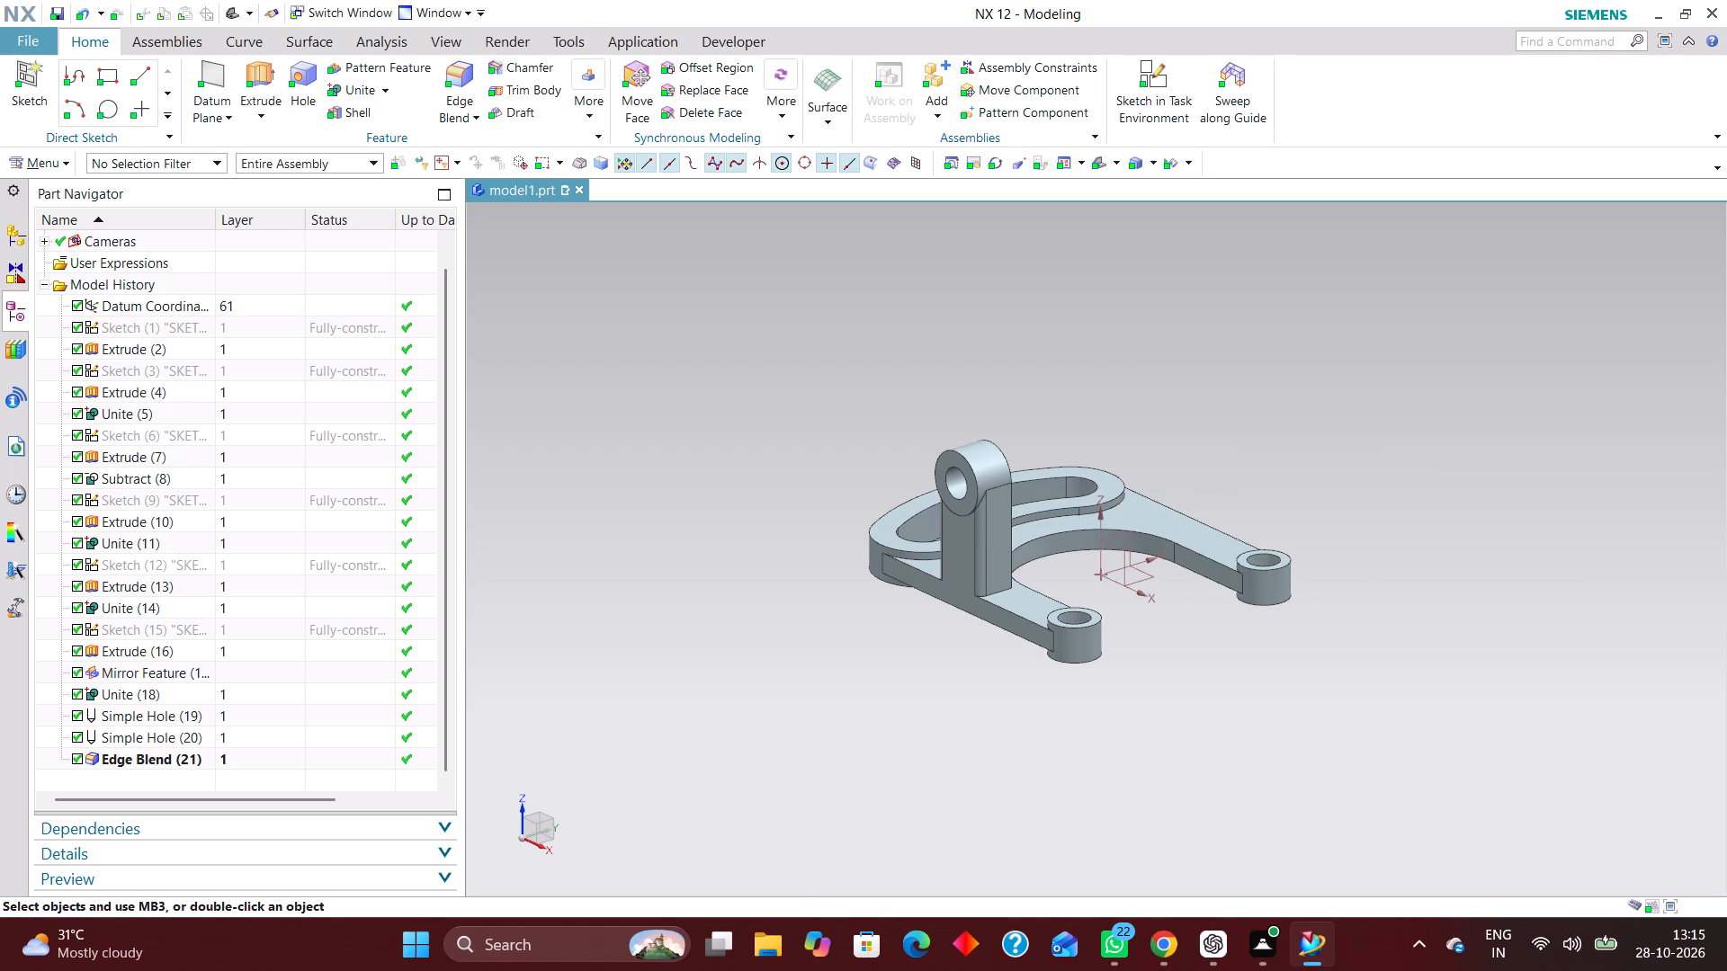
pyautogui.scroll(2, 1196, 668)
pyautogui.moveTo(1111, 687); pyautogui.dragTo(1132, 716, button='middle')
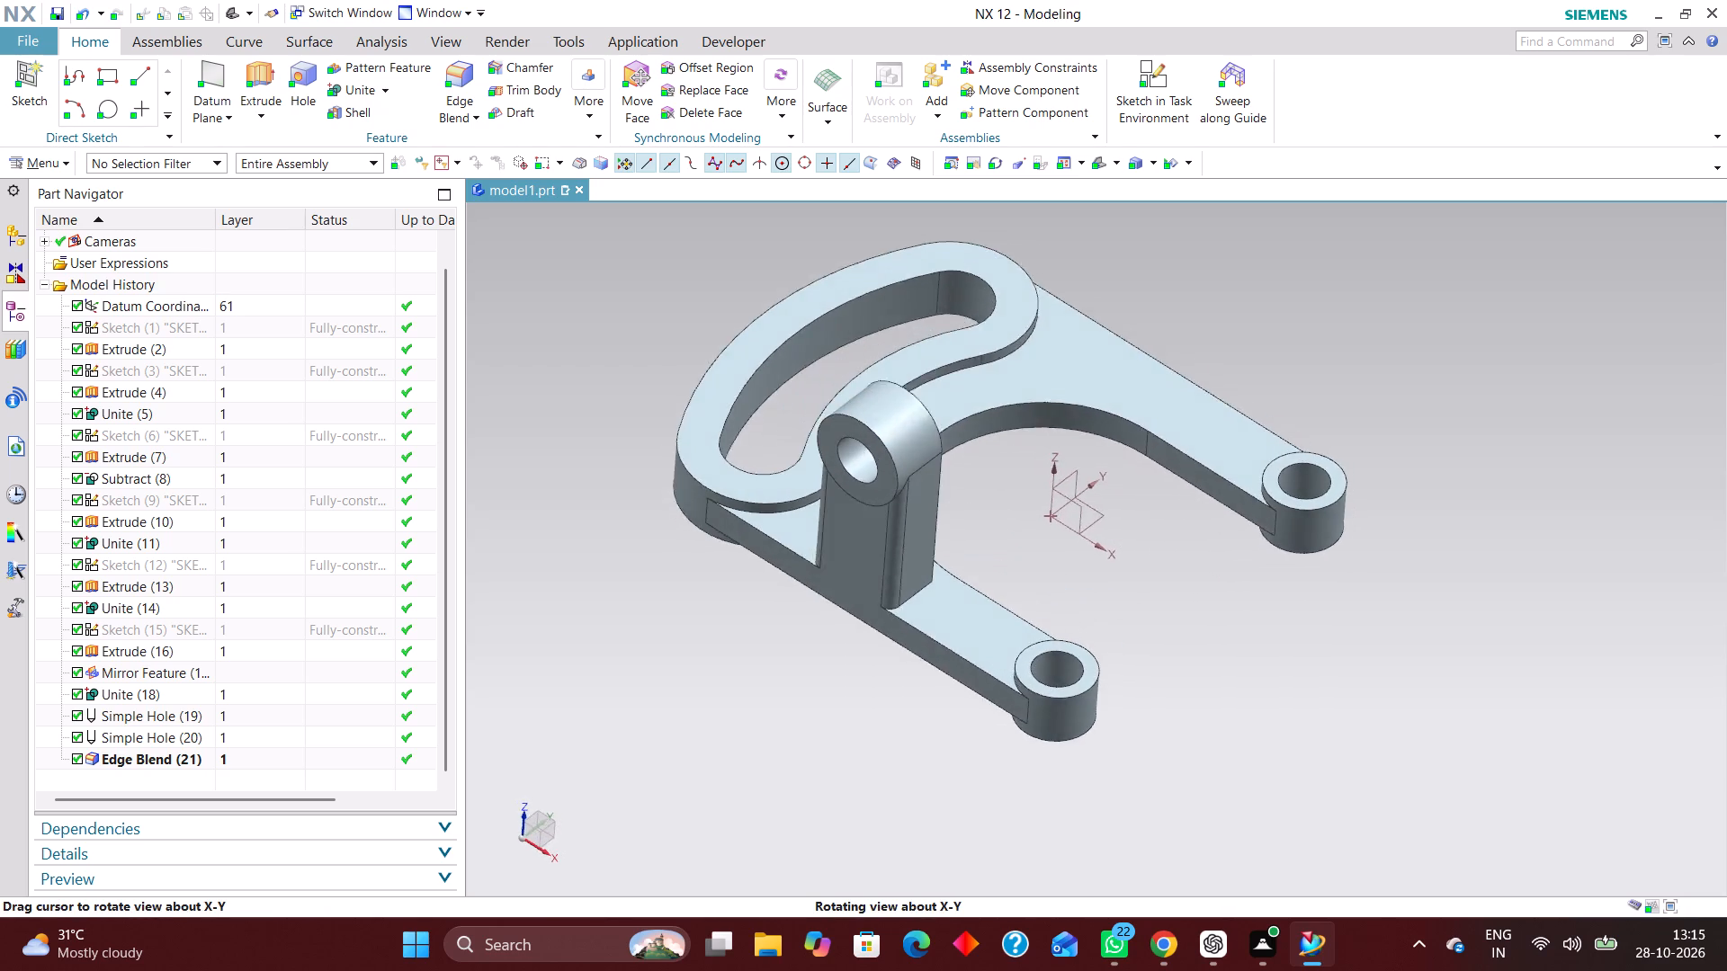
pyautogui.moveTo(1132, 716); pyautogui.dragTo(1128, 706, button='middle')
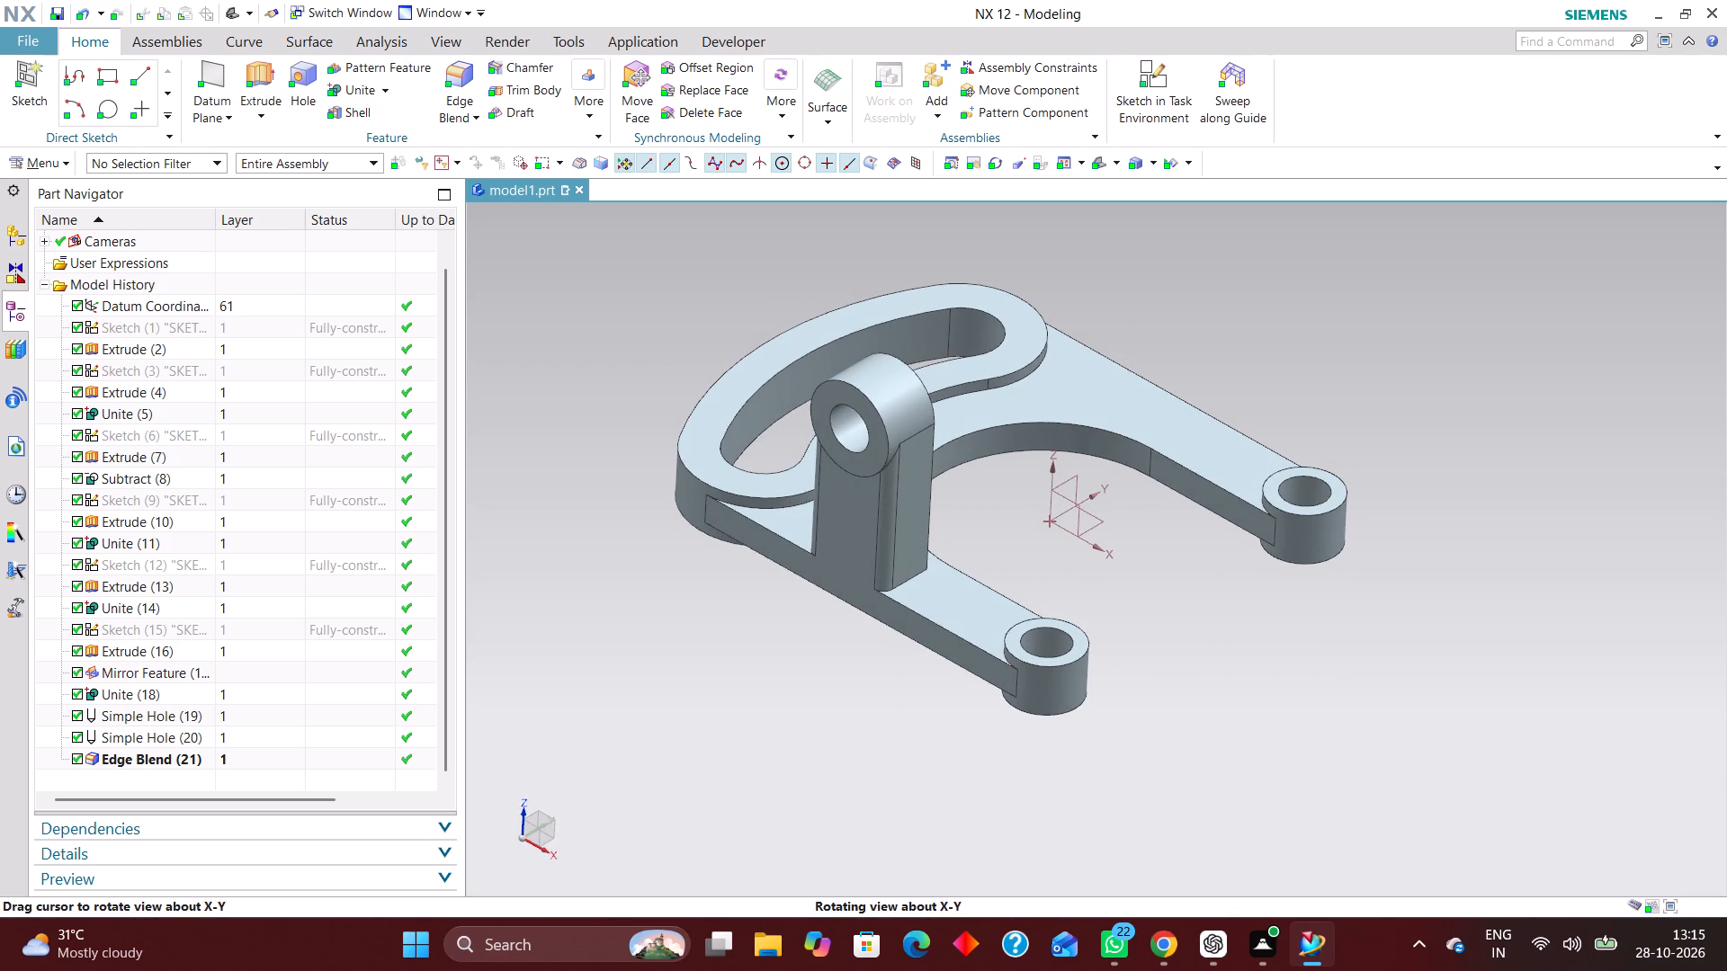
pyautogui.moveTo(1128, 706); pyautogui.dragTo(1115, 707, button='middle')
pyautogui.moveTo(1120, 715); pyautogui.dragTo(1159, 728, button='middle')
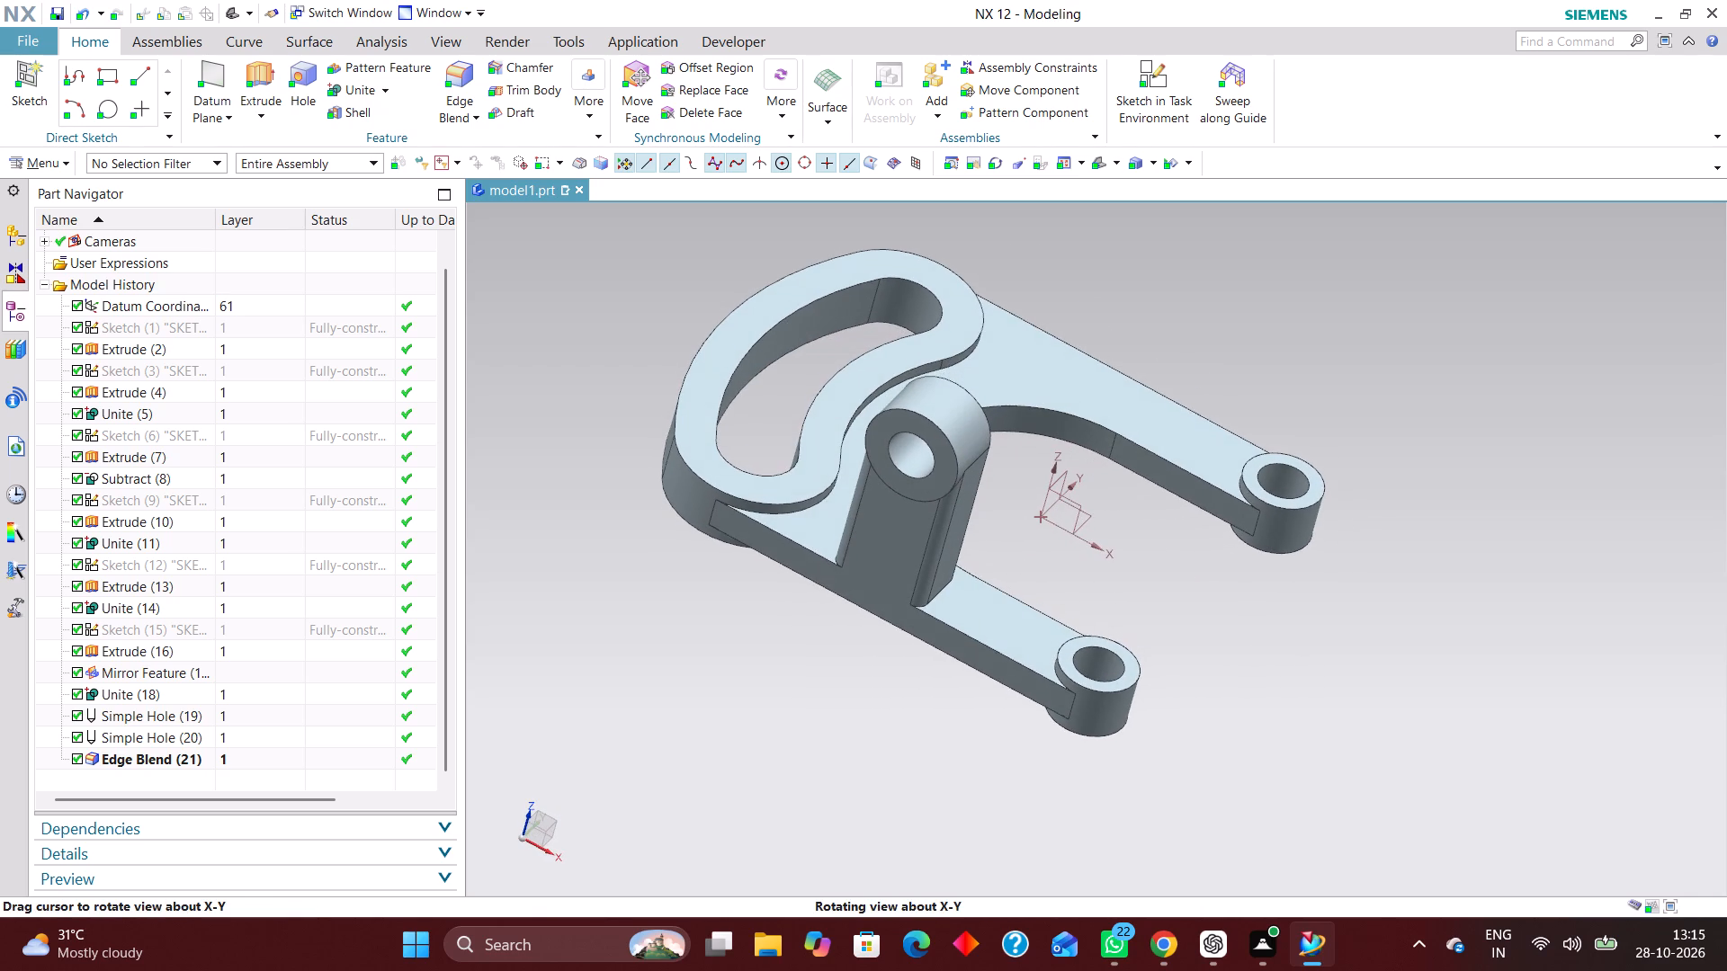
# Start a one-plane section view of the bracket and compare the cuts along the X, Y and Z planes.
pyautogui.hotkey('ctrl', 'h')
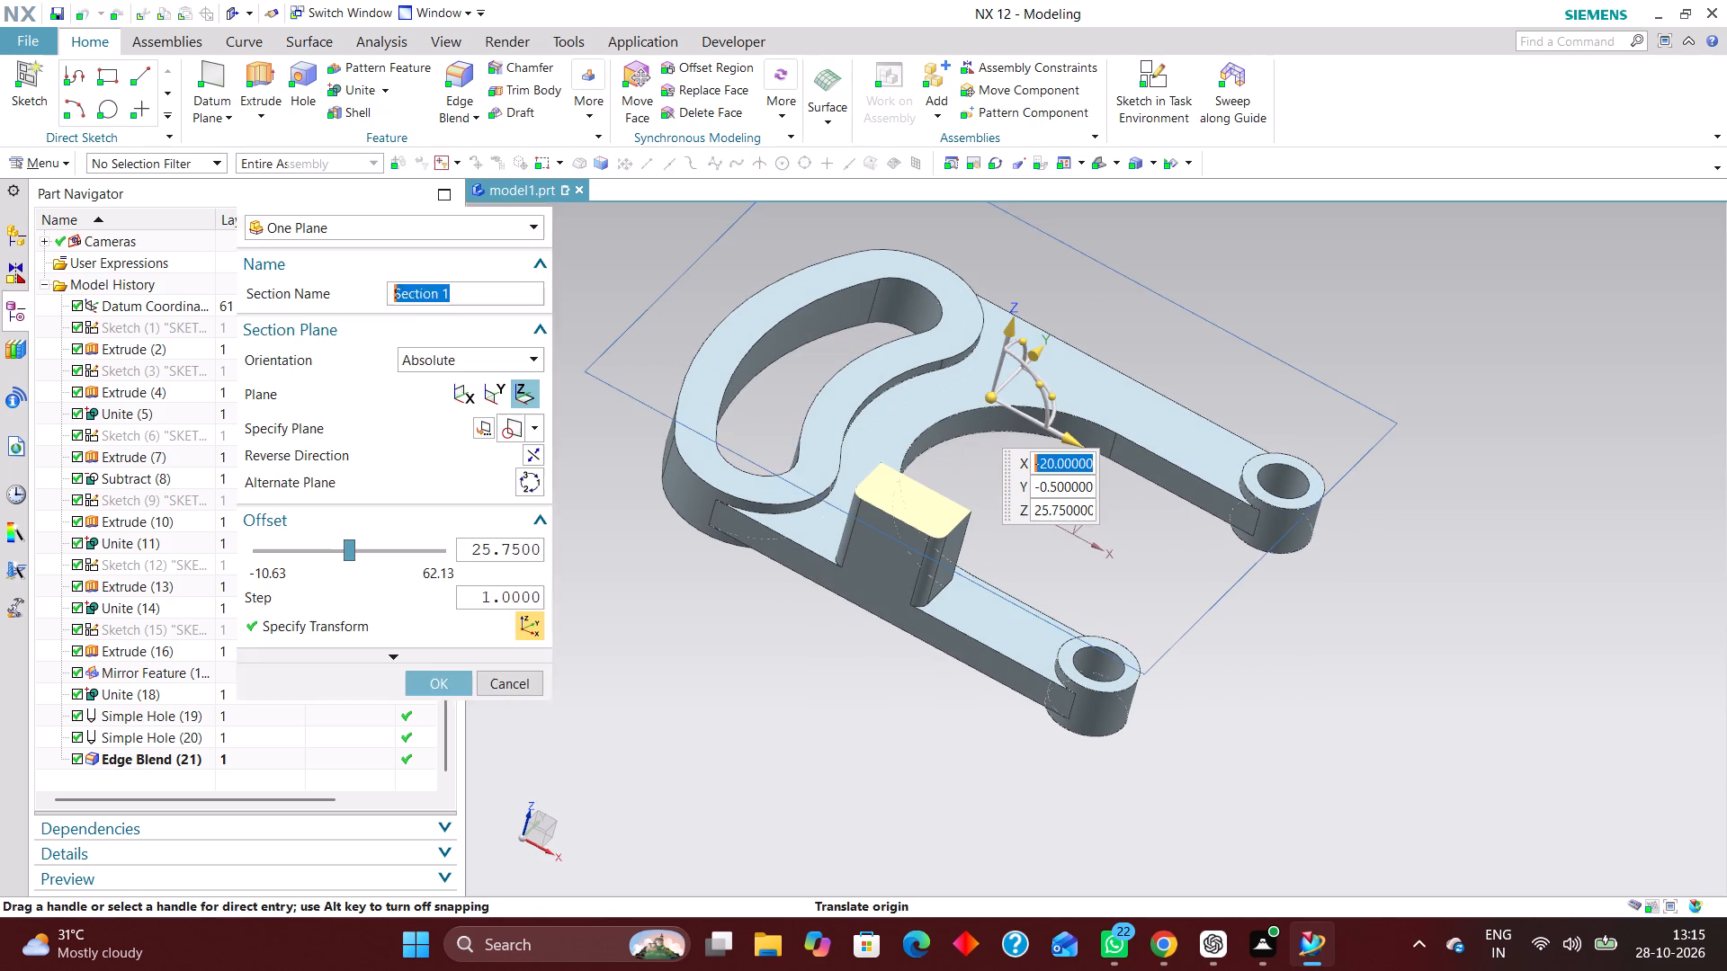
pyautogui.click(461, 396)
pyautogui.click(494, 392)
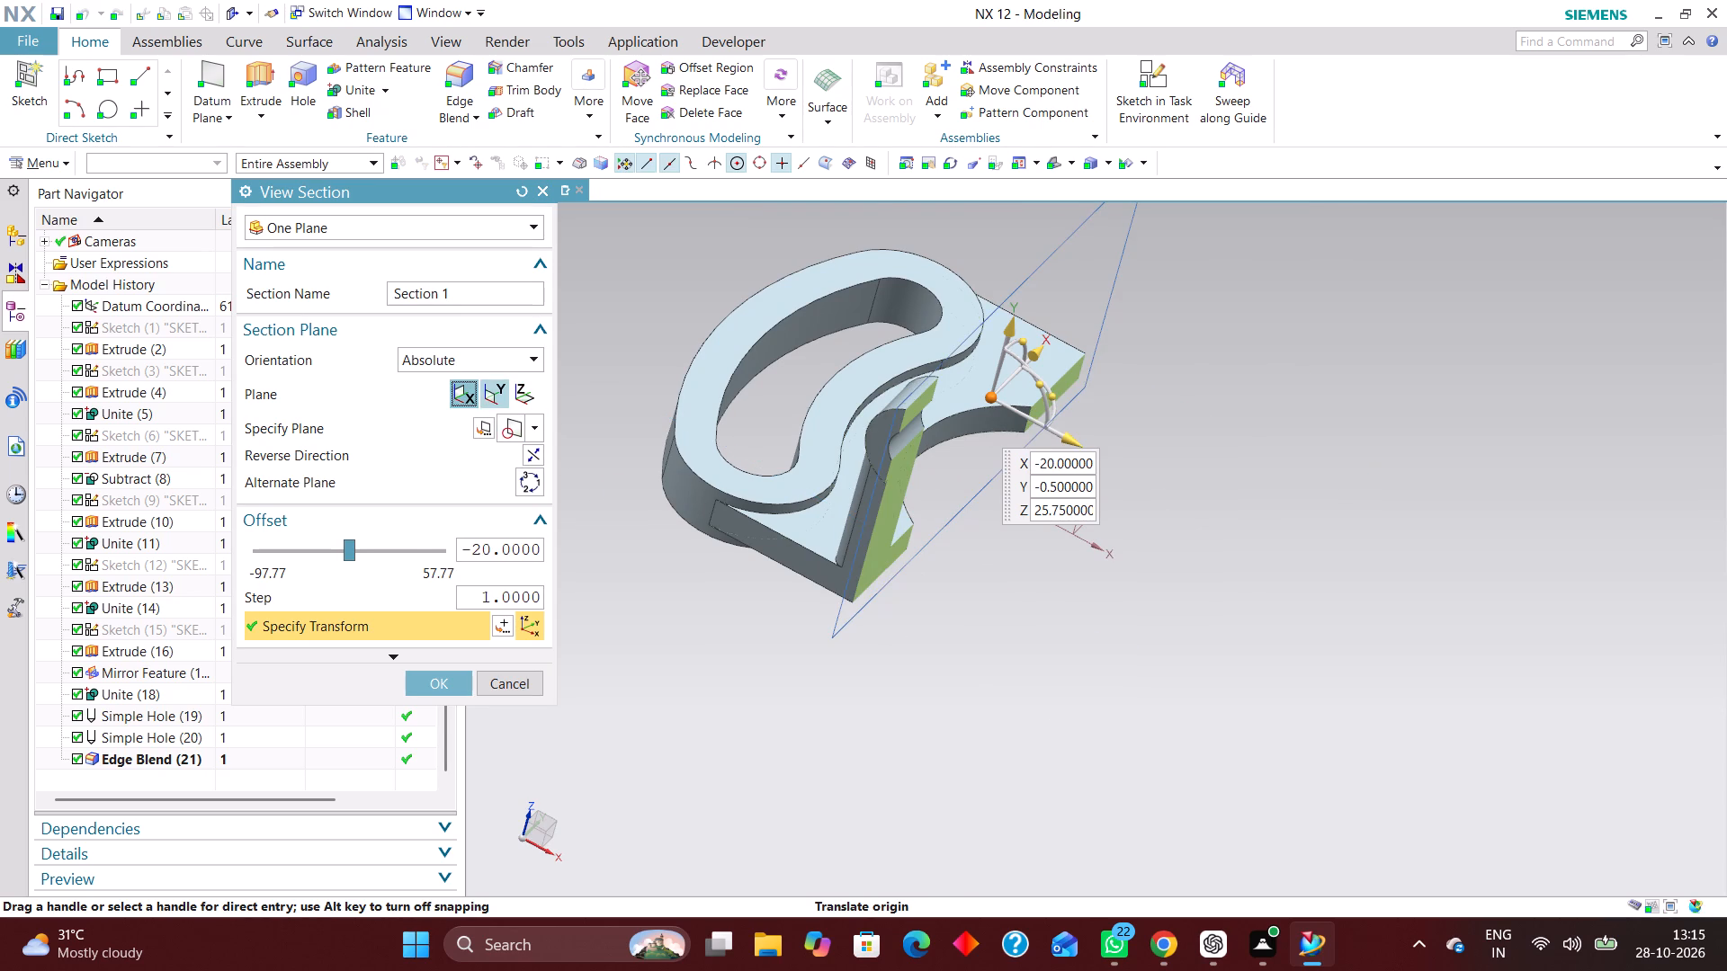
pyautogui.click(466, 396)
pyautogui.click(489, 392)
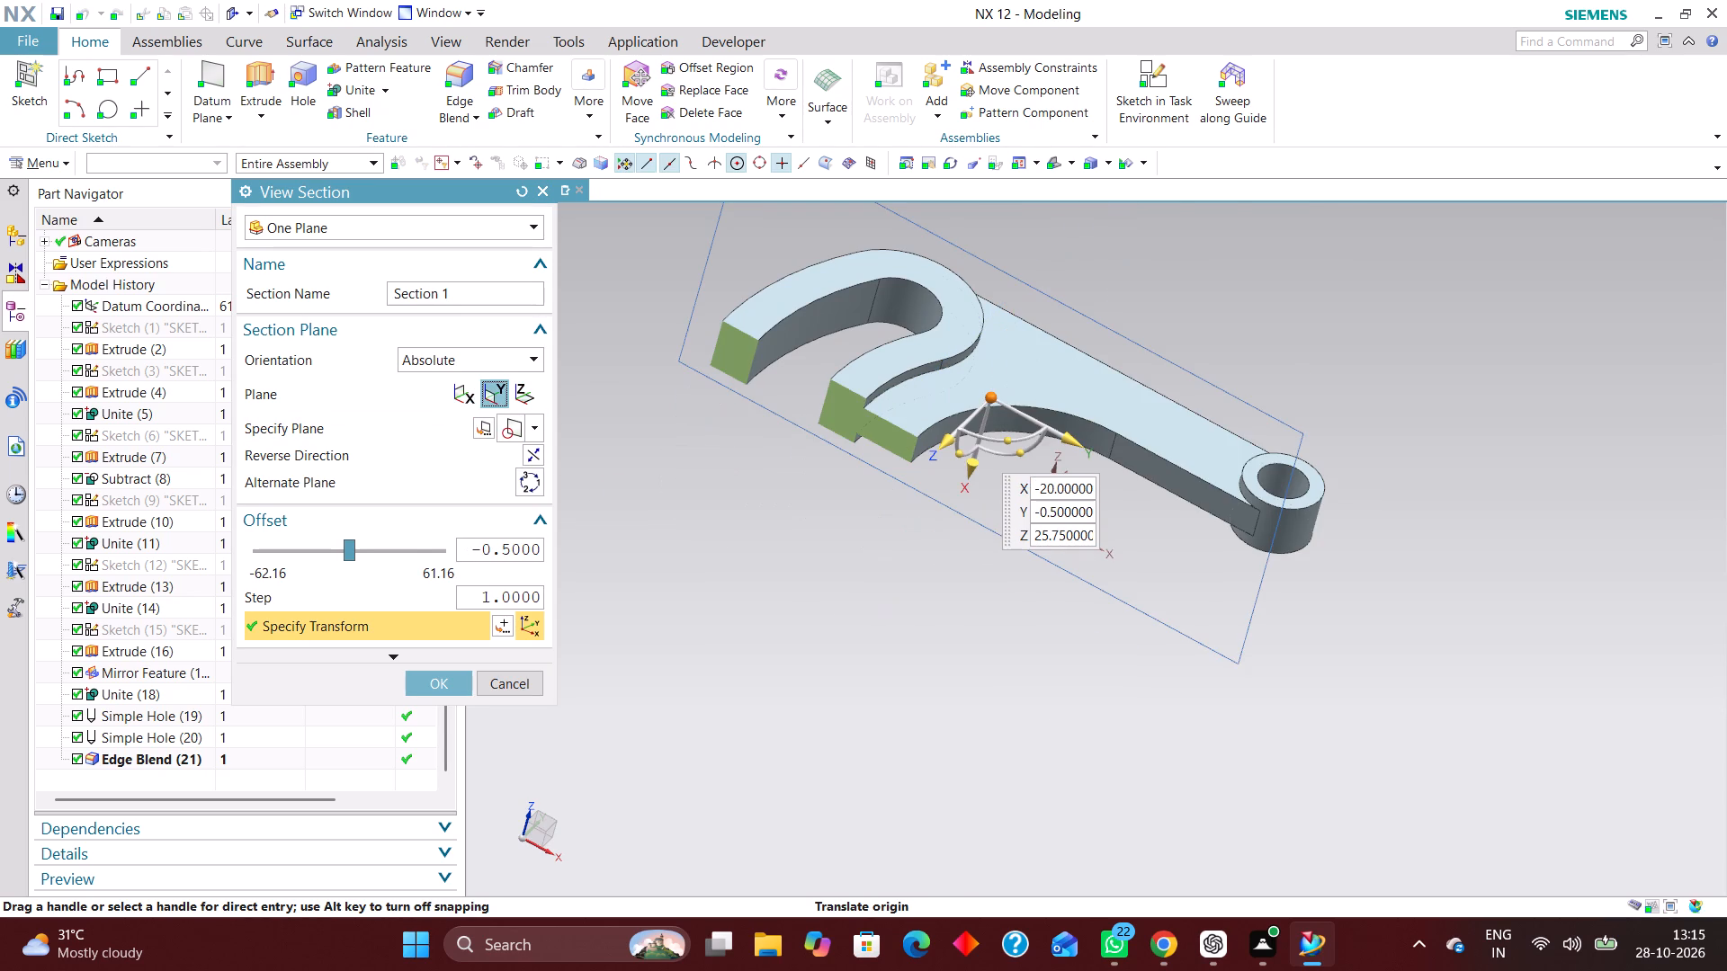
pyautogui.click(524, 393)
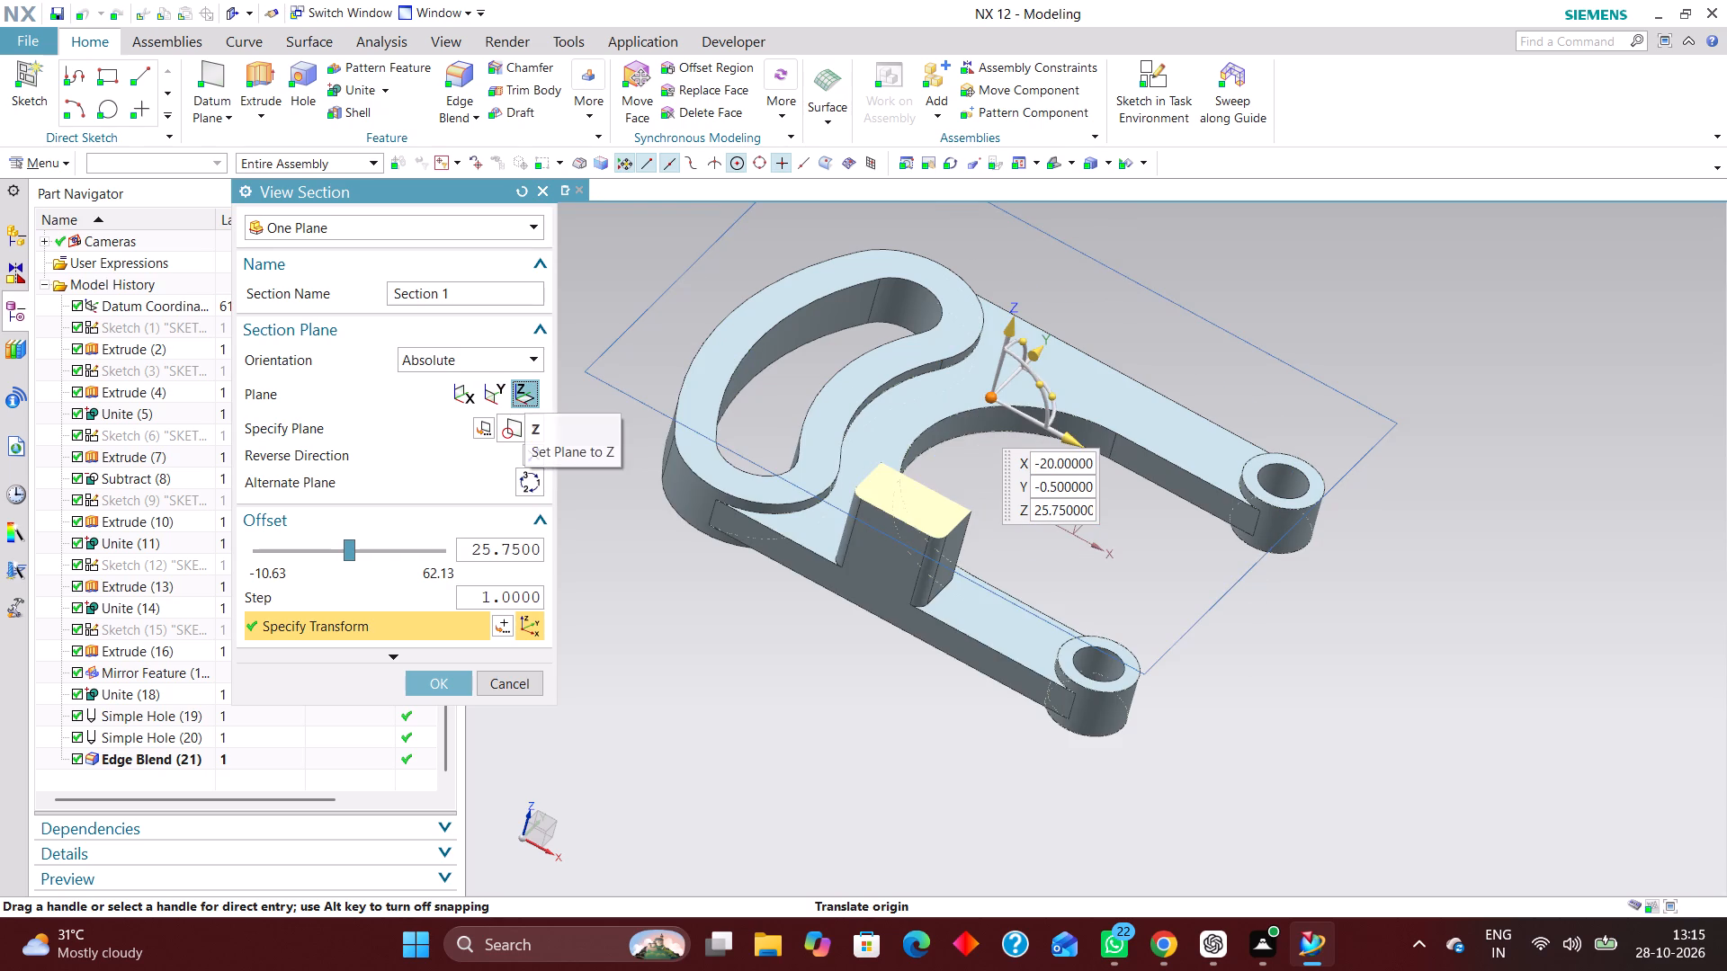
# Section the bracket on the X plane with the cut direction reversed and examine the upright, boss and arms from several angles.
pyautogui.click(470, 394)
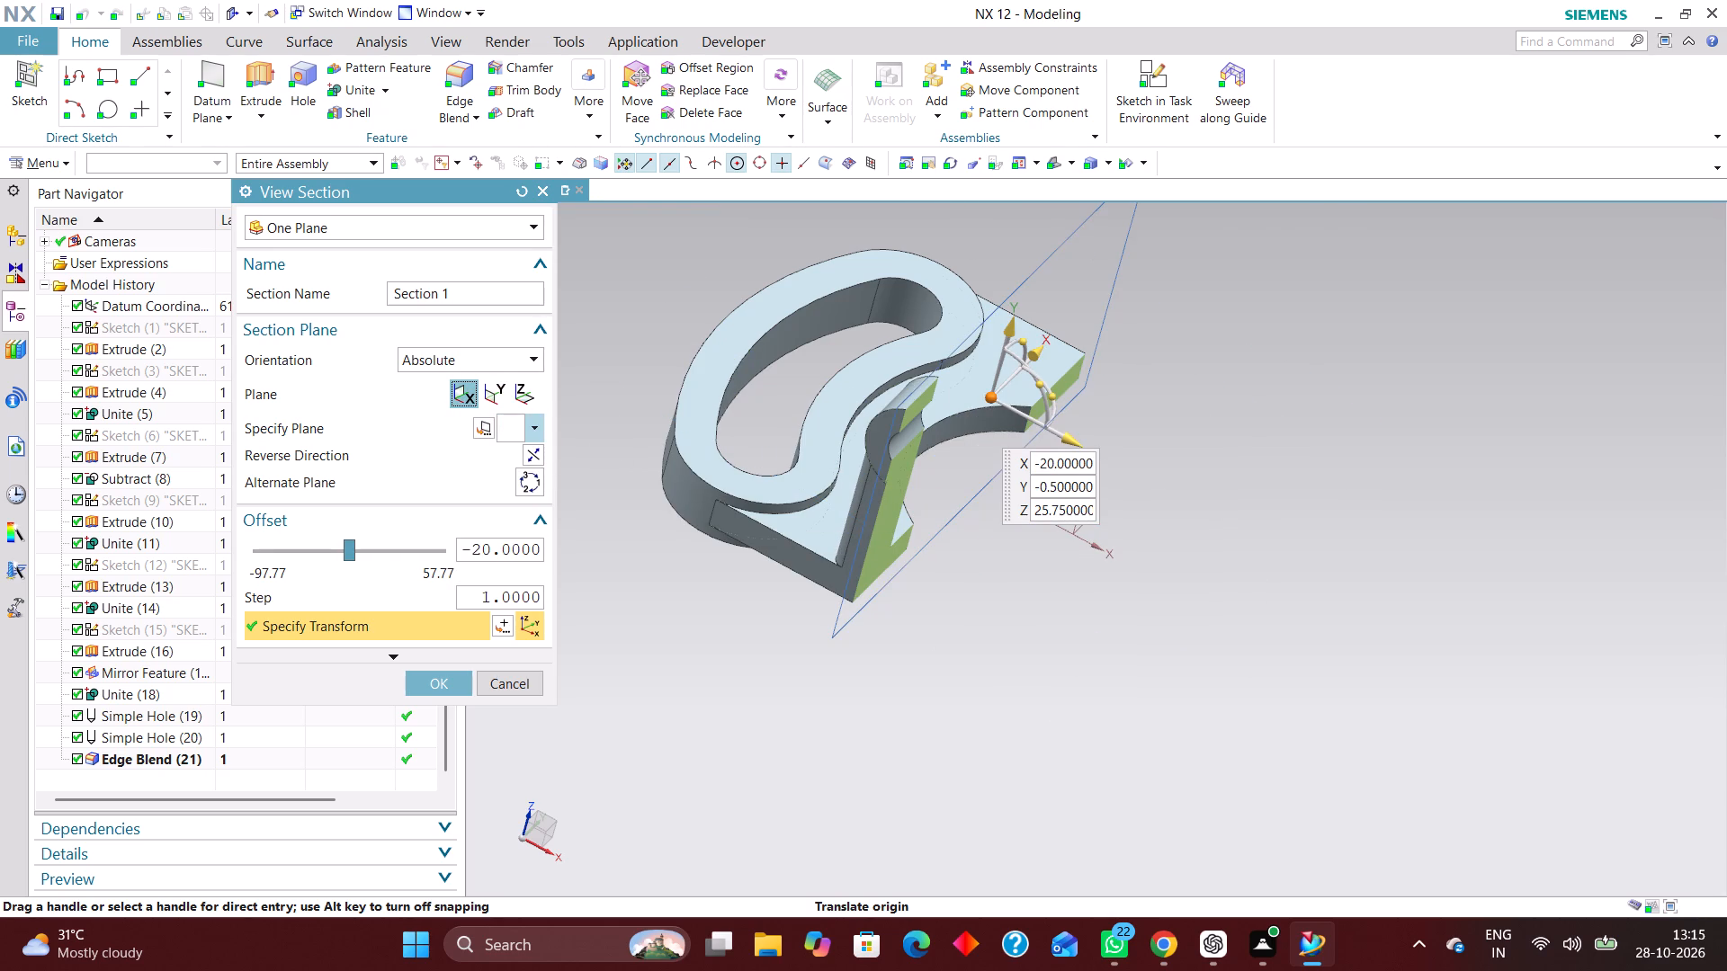
pyautogui.click(531, 450)
pyautogui.moveTo(1415, 672); pyautogui.dragTo(1459, 643, button='middle')
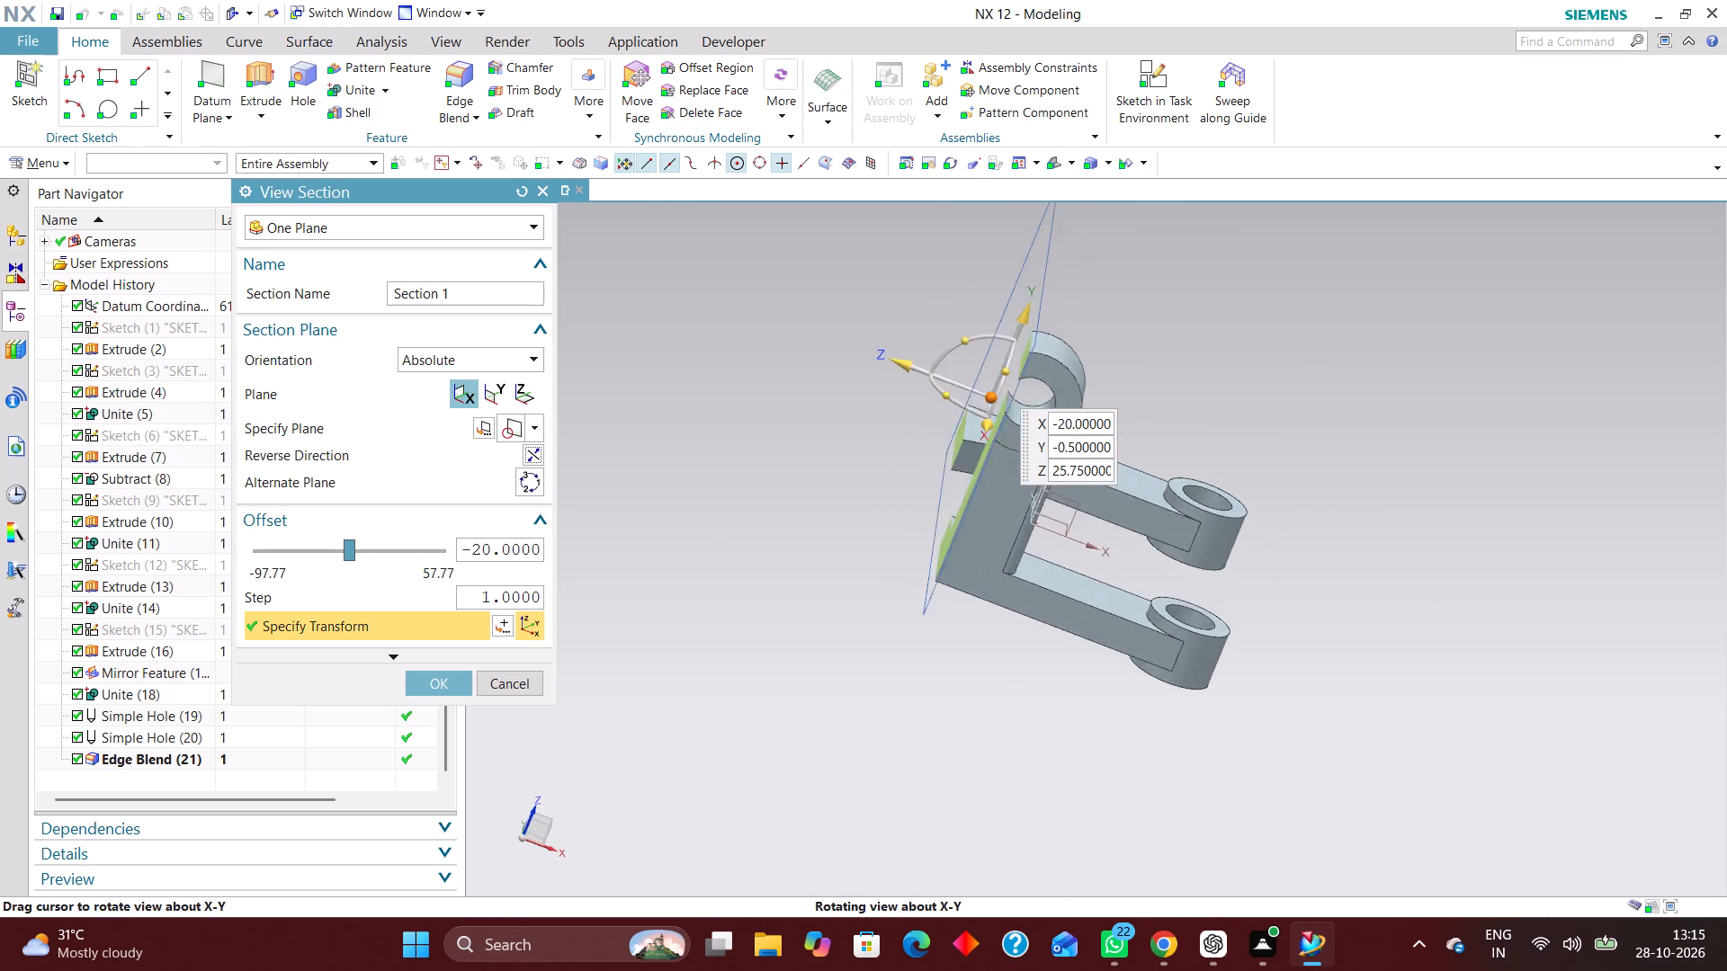
pyautogui.moveTo(1459, 643); pyautogui.dragTo(1561, 758, button='middle')
pyautogui.scroll(1, 1478, 667)
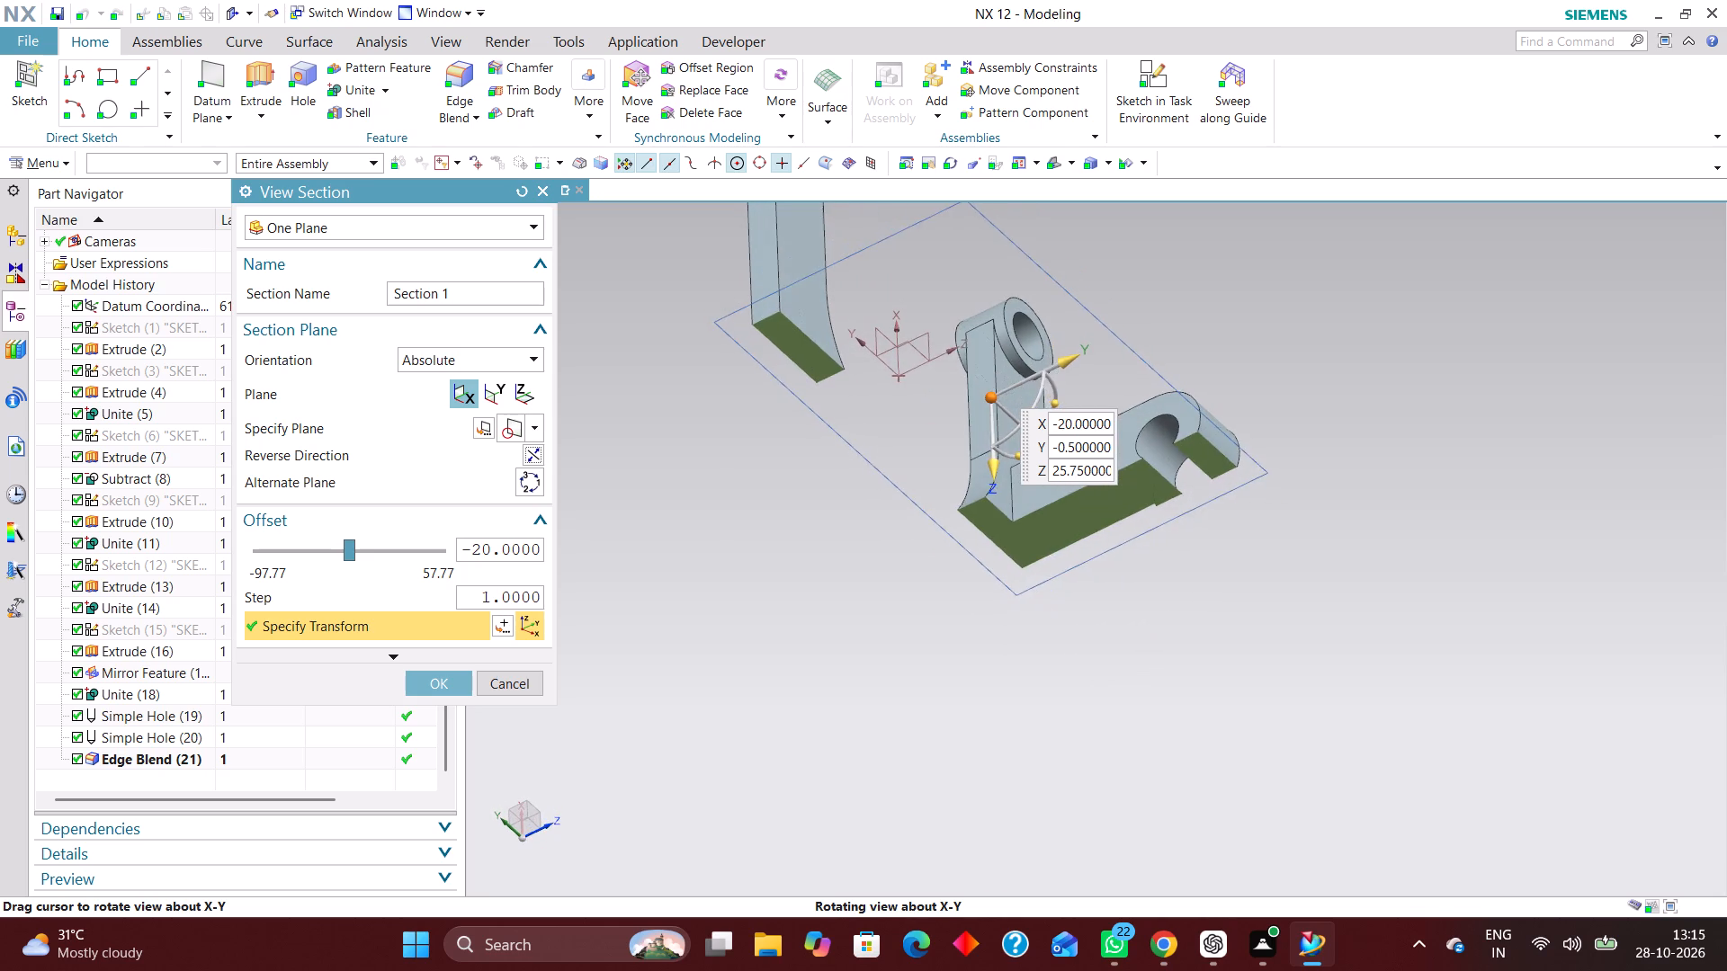
pyautogui.moveTo(1561, 758); pyautogui.dragTo(1558, 755, button='middle')
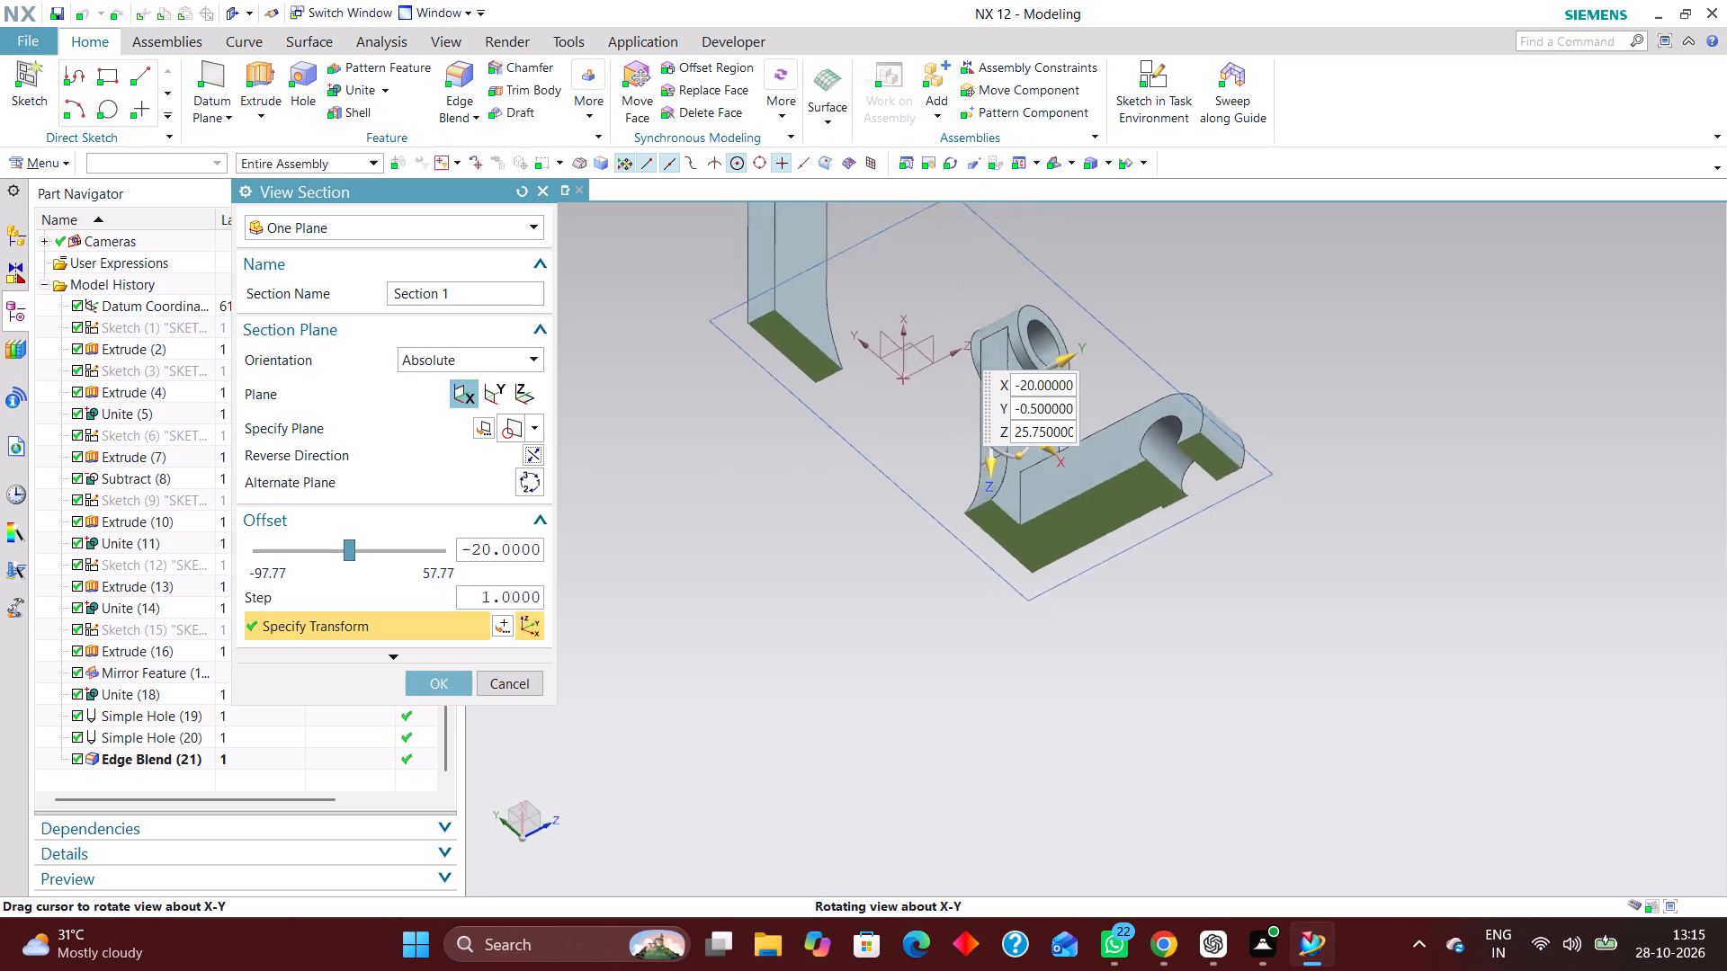
pyautogui.moveTo(1558, 755); pyautogui.dragTo(1451, 691, button='middle')
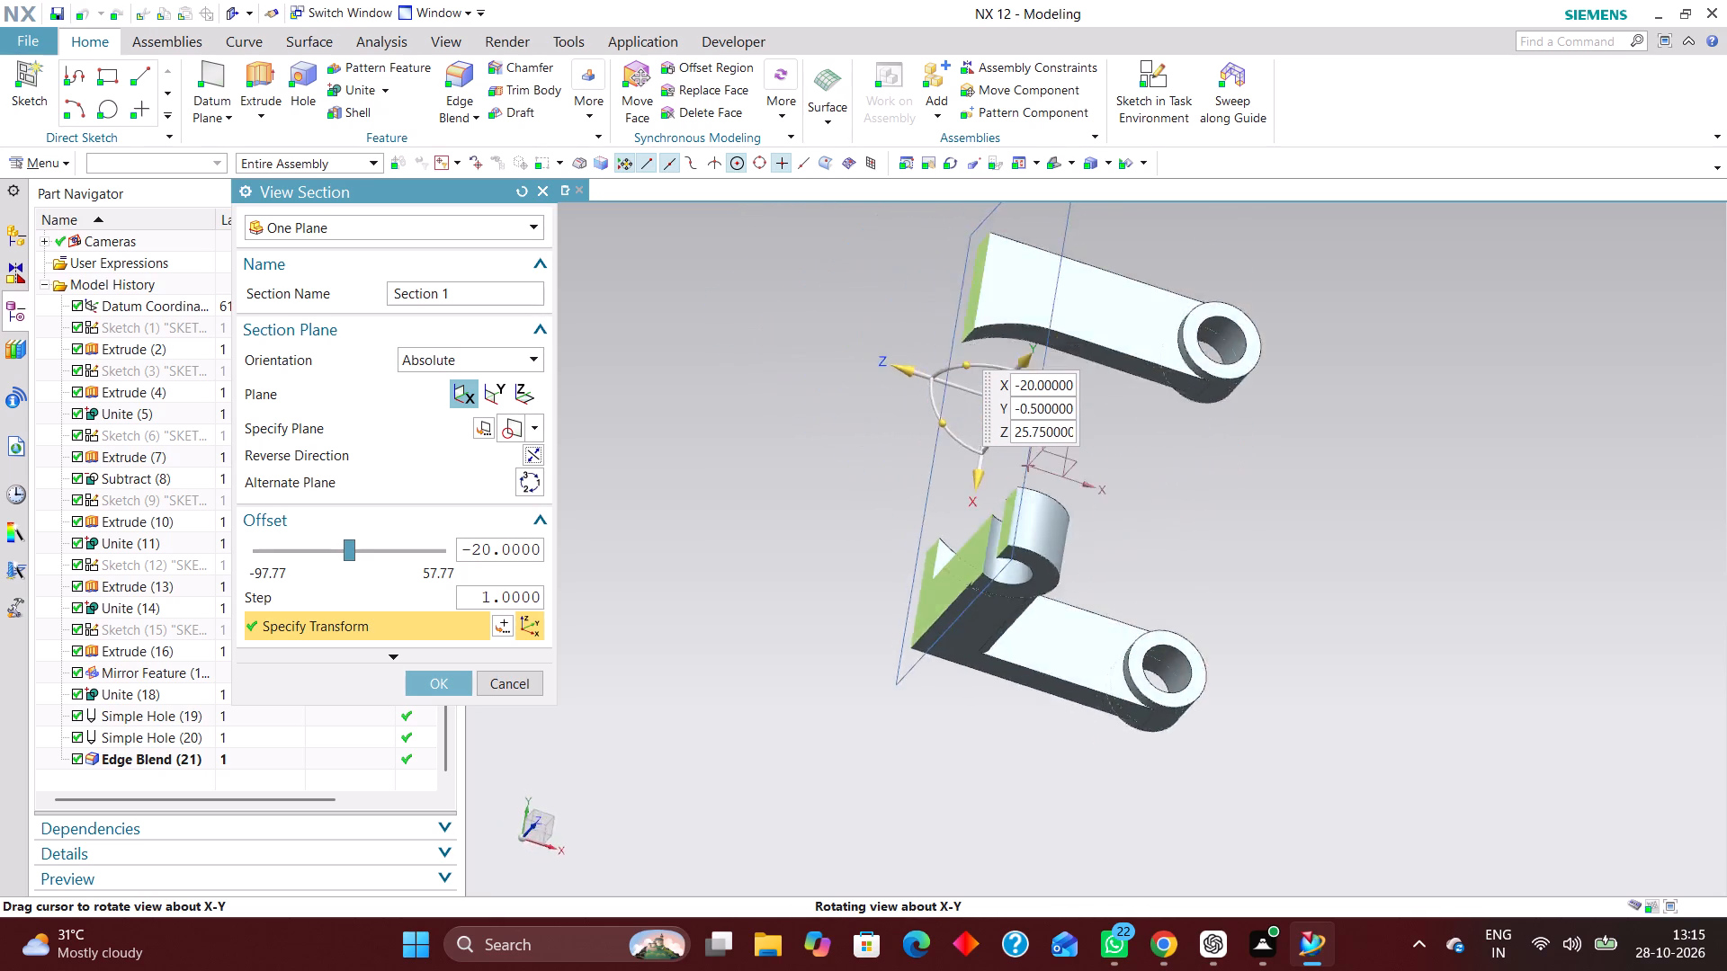
pyautogui.moveTo(1451, 691); pyautogui.dragTo(1506, 721, button='middle')
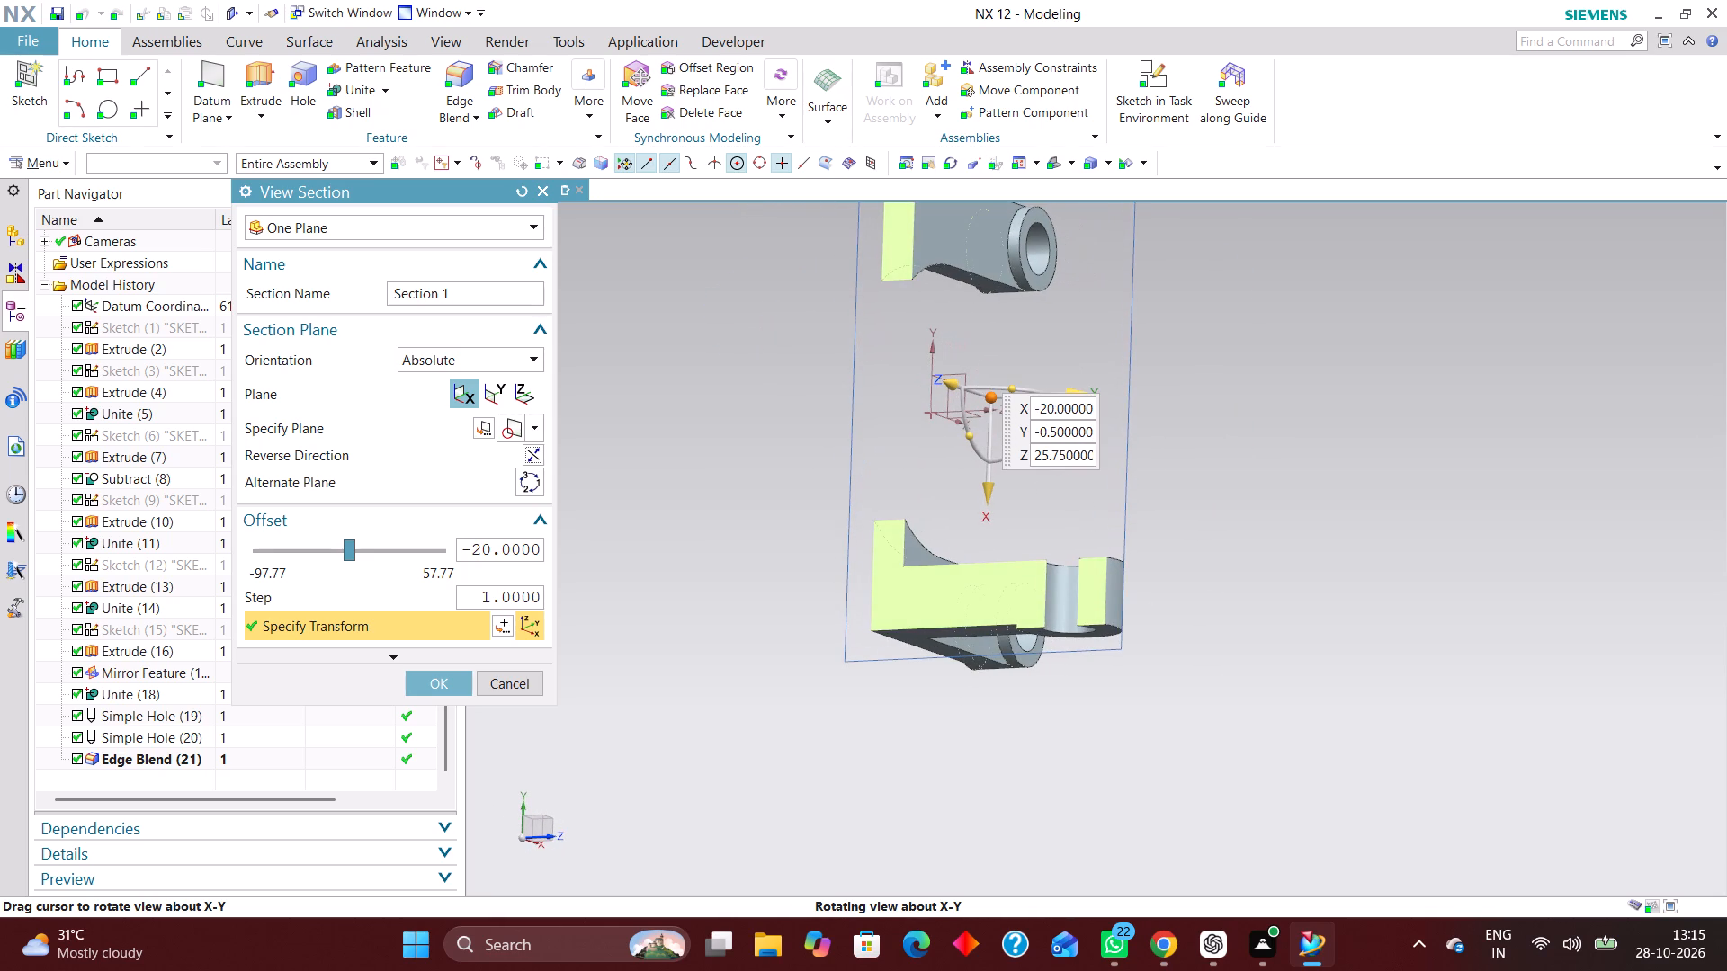
pyautogui.moveTo(1506, 721); pyautogui.dragTo(1508, 738, button='middle')
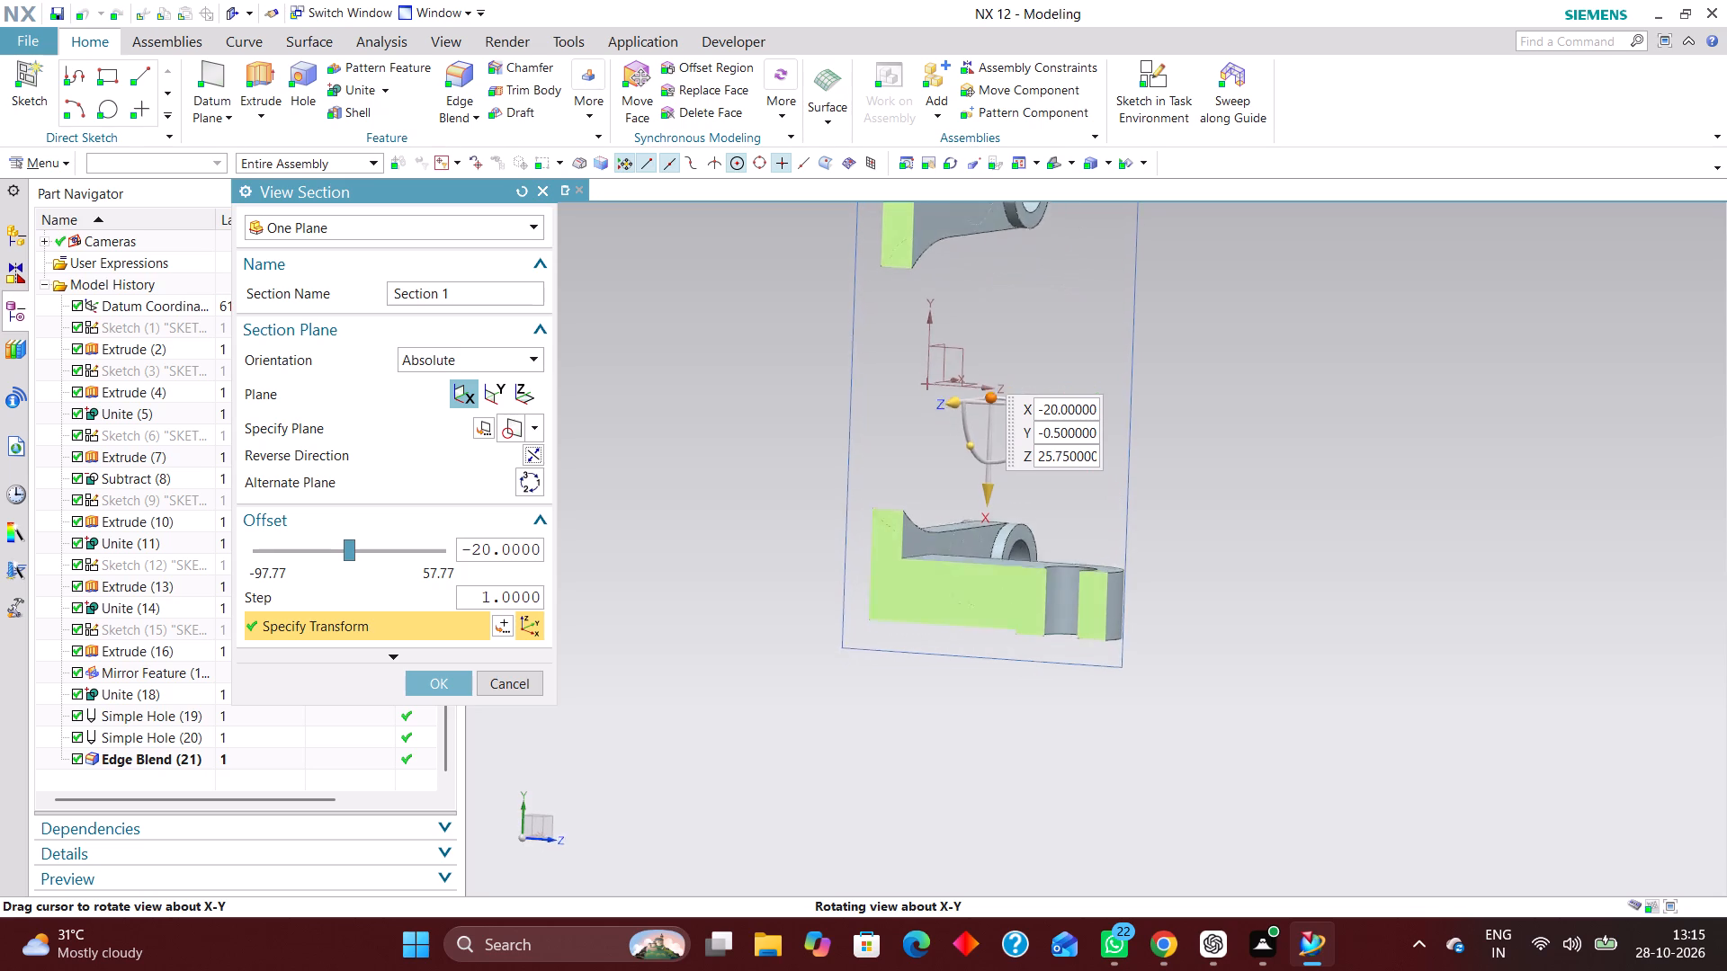
pyautogui.moveTo(1508, 738); pyautogui.dragTo(1508, 717, button='middle')
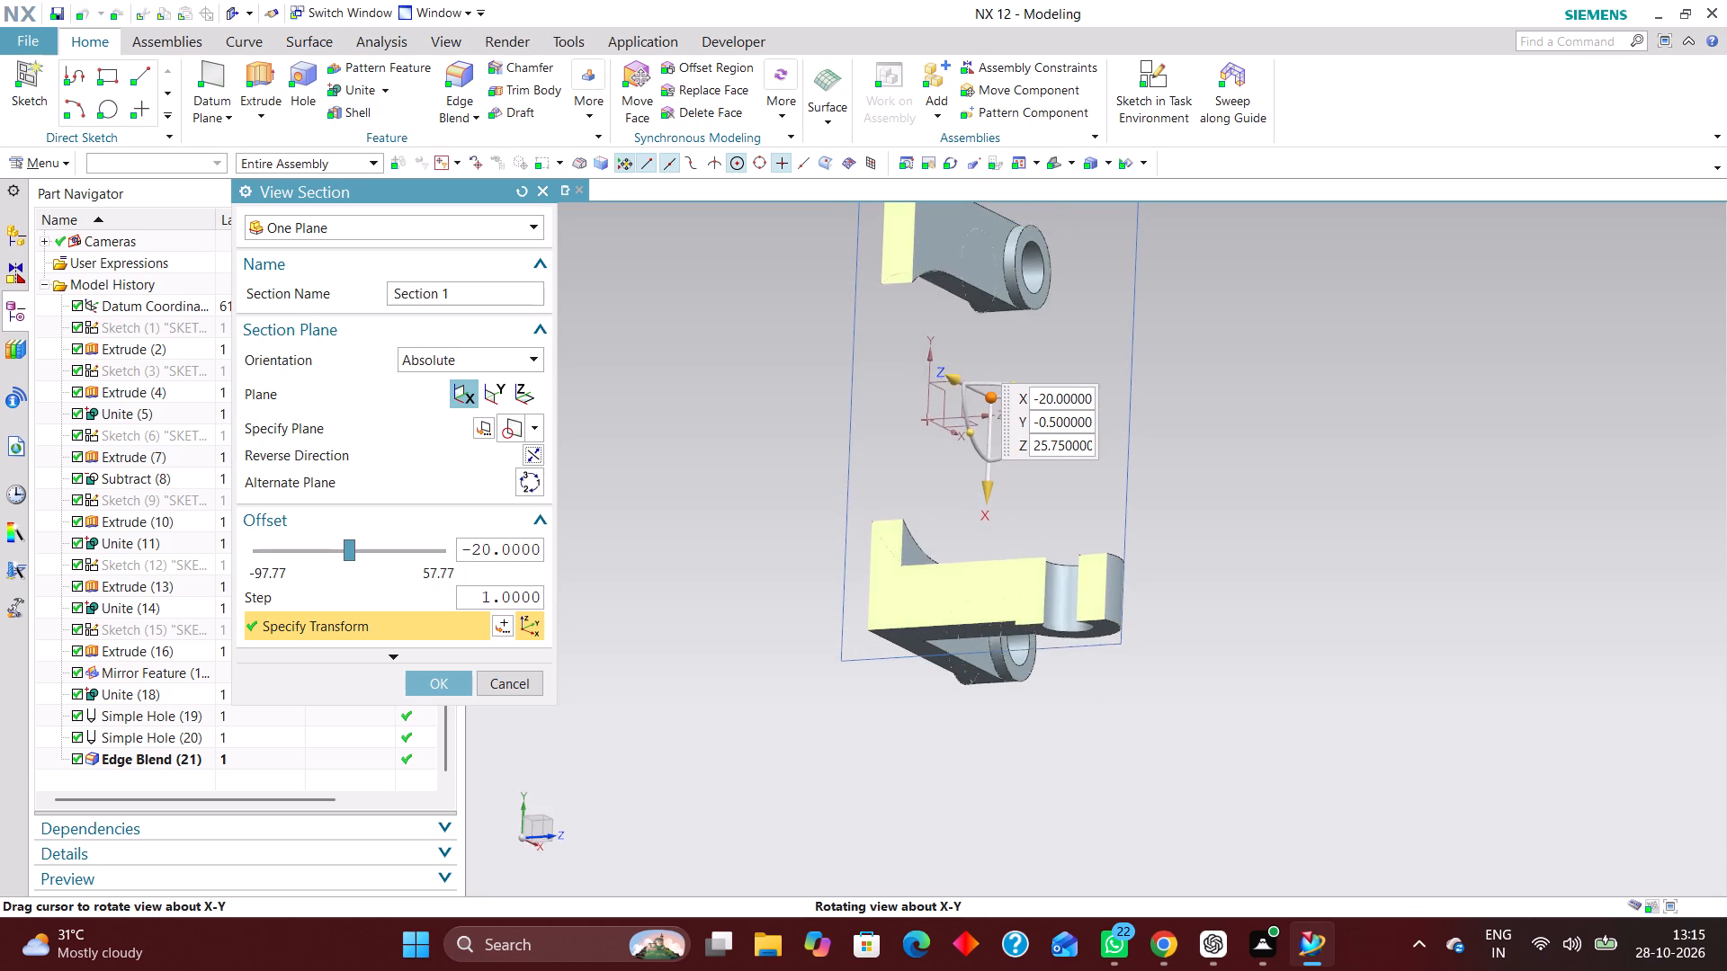
pyautogui.moveTo(1508, 717); pyautogui.dragTo(1510, 723, button='middle')
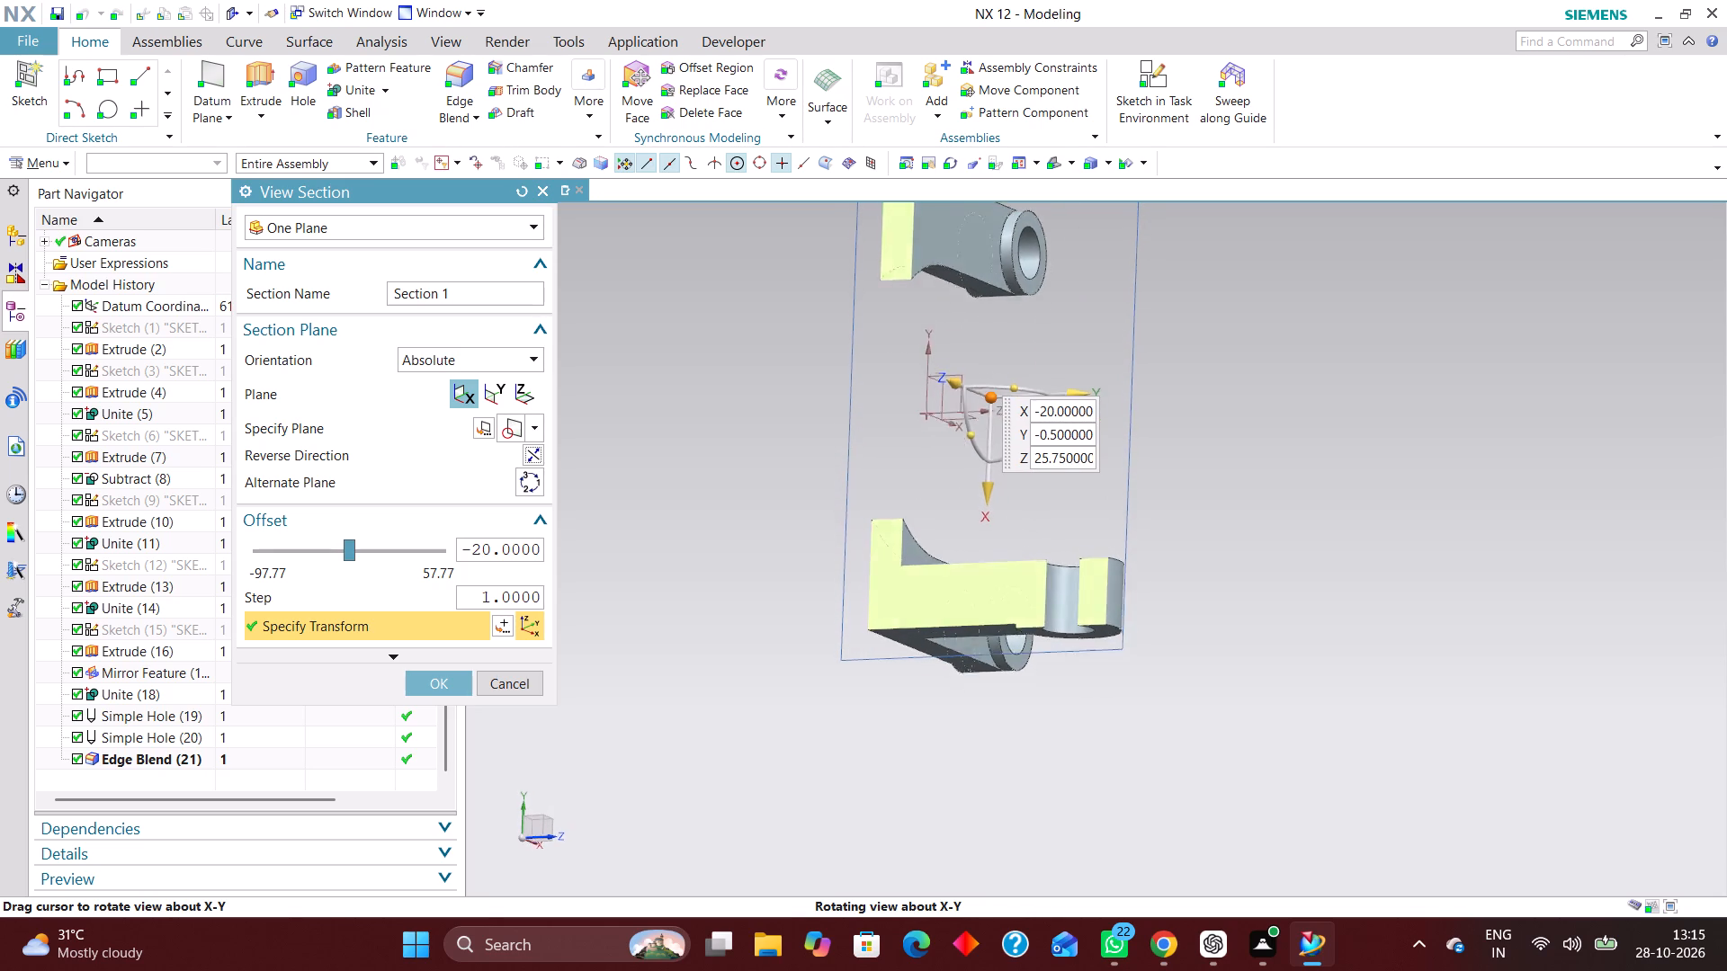
pyautogui.moveTo(1510, 723); pyautogui.dragTo(1523, 736, button='middle')
pyautogui.moveTo(1524, 714); pyautogui.dragTo(1310, 699, button='right')
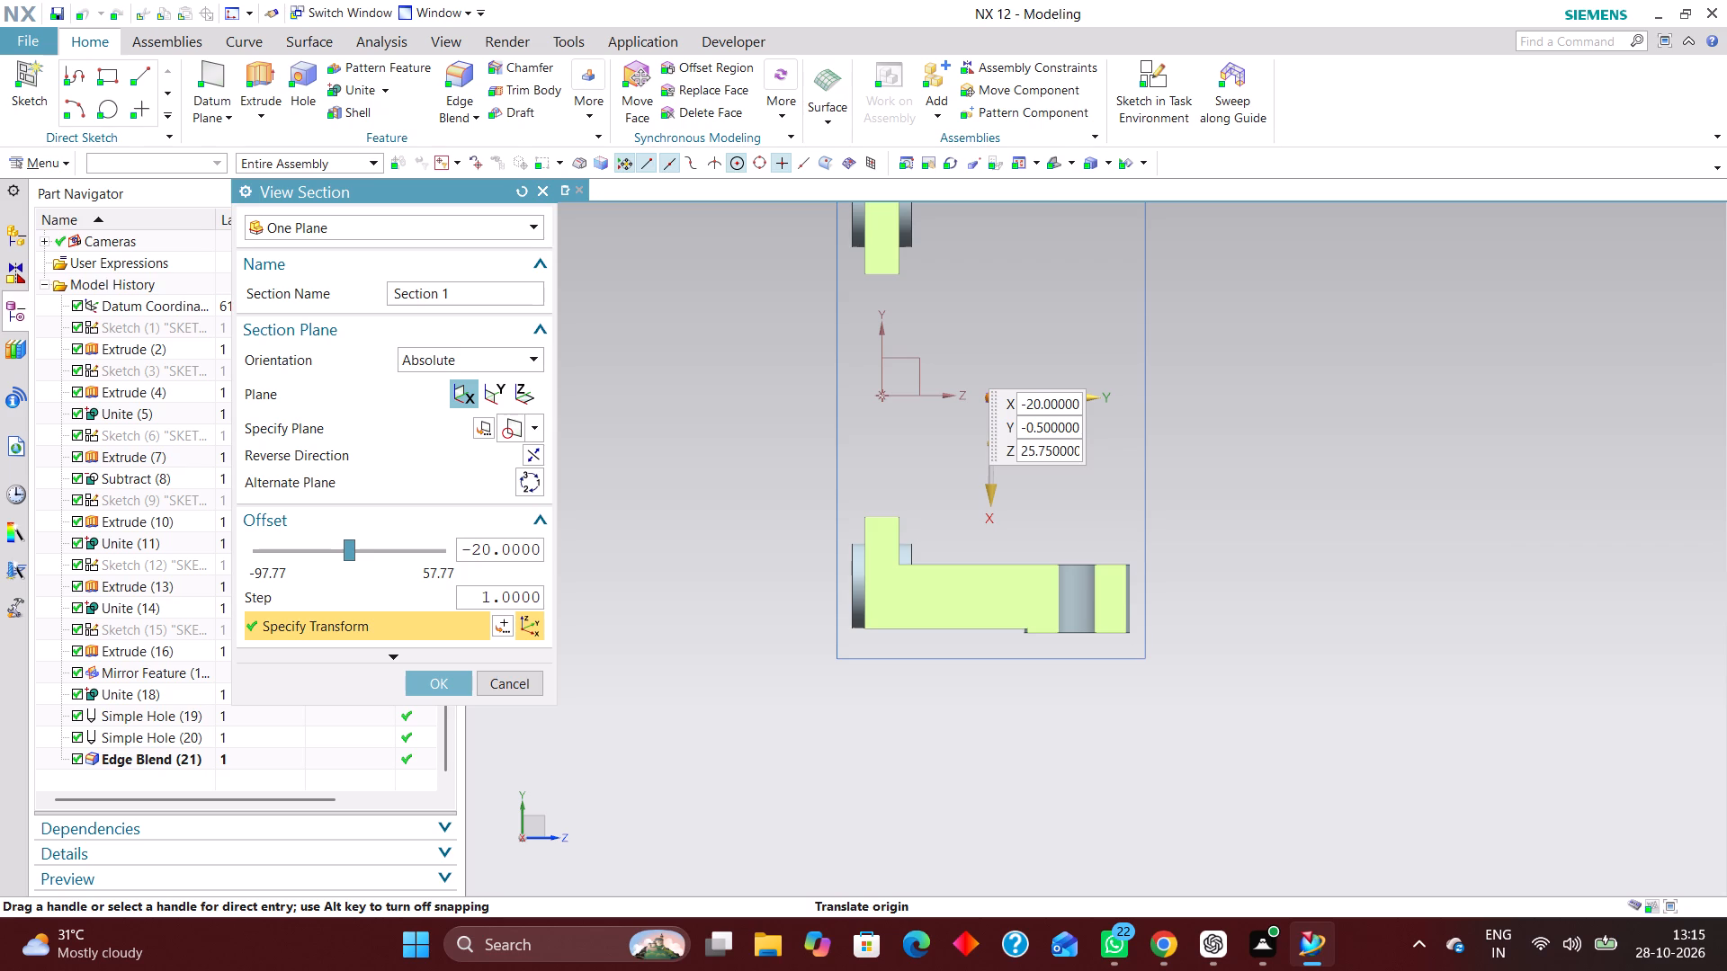
pyautogui.scroll(-1, 1409, 690)
pyautogui.moveTo(1312, 496); pyautogui.dragTo(1209, 481, button='middle')
pyautogui.moveTo(1353, 609); pyautogui.dragTo(1350, 505, button='middle')
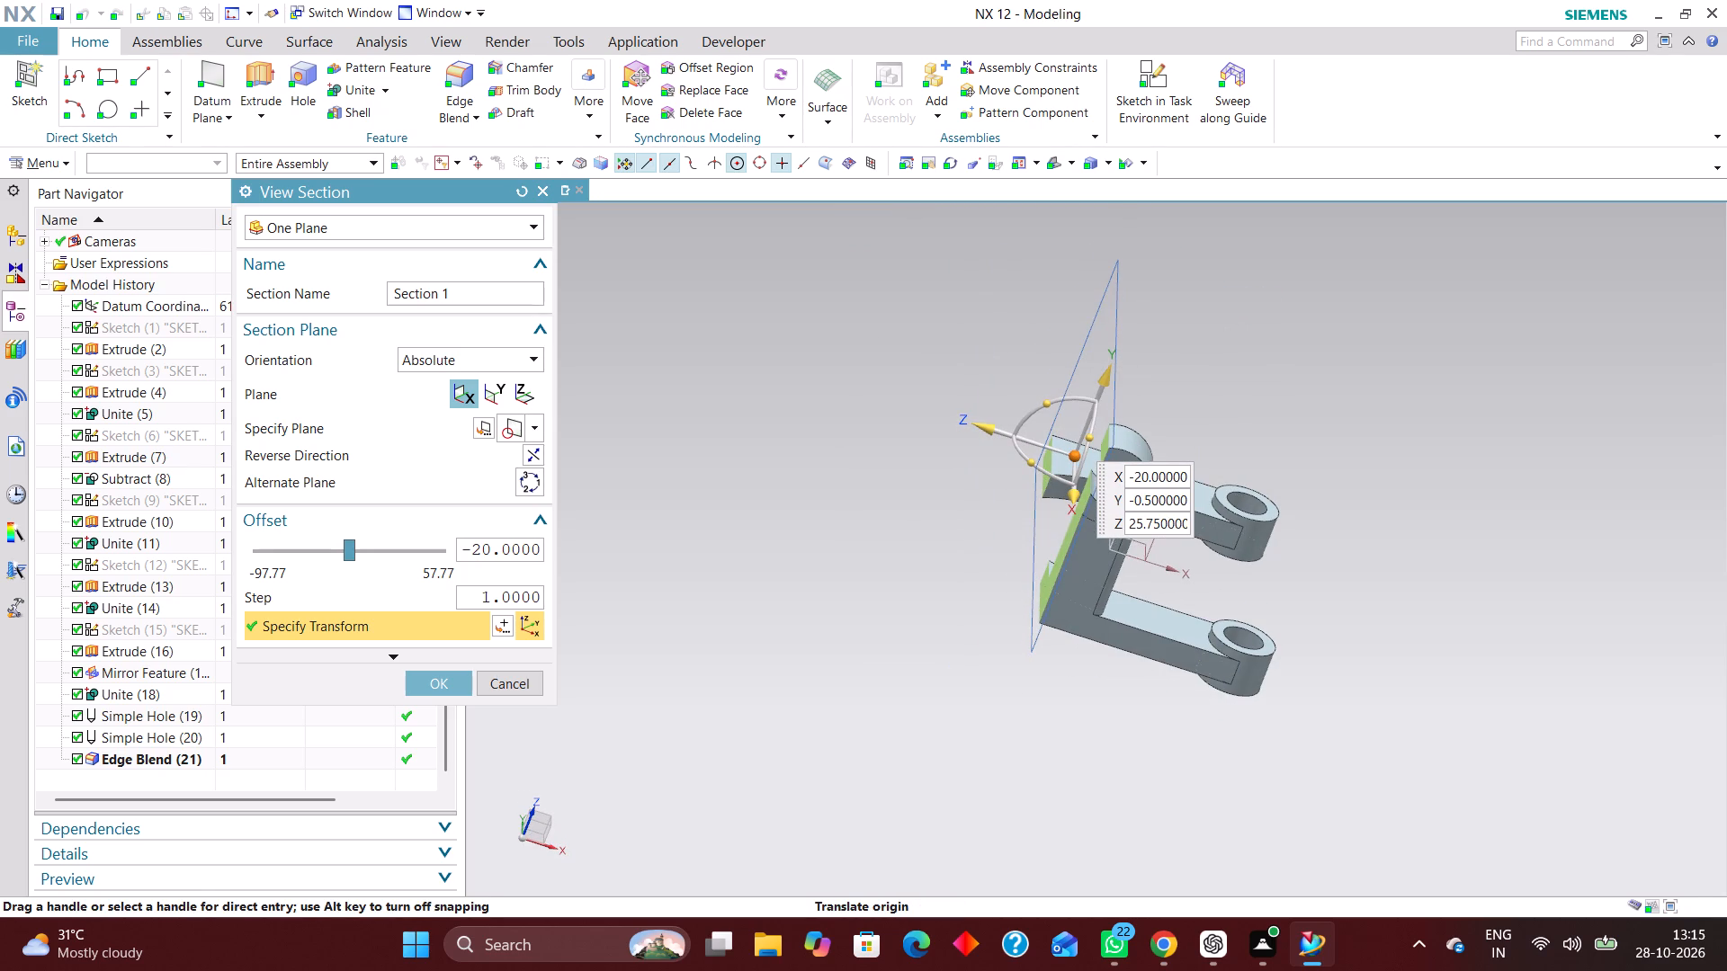
pyautogui.scroll(1, 1160, 545)
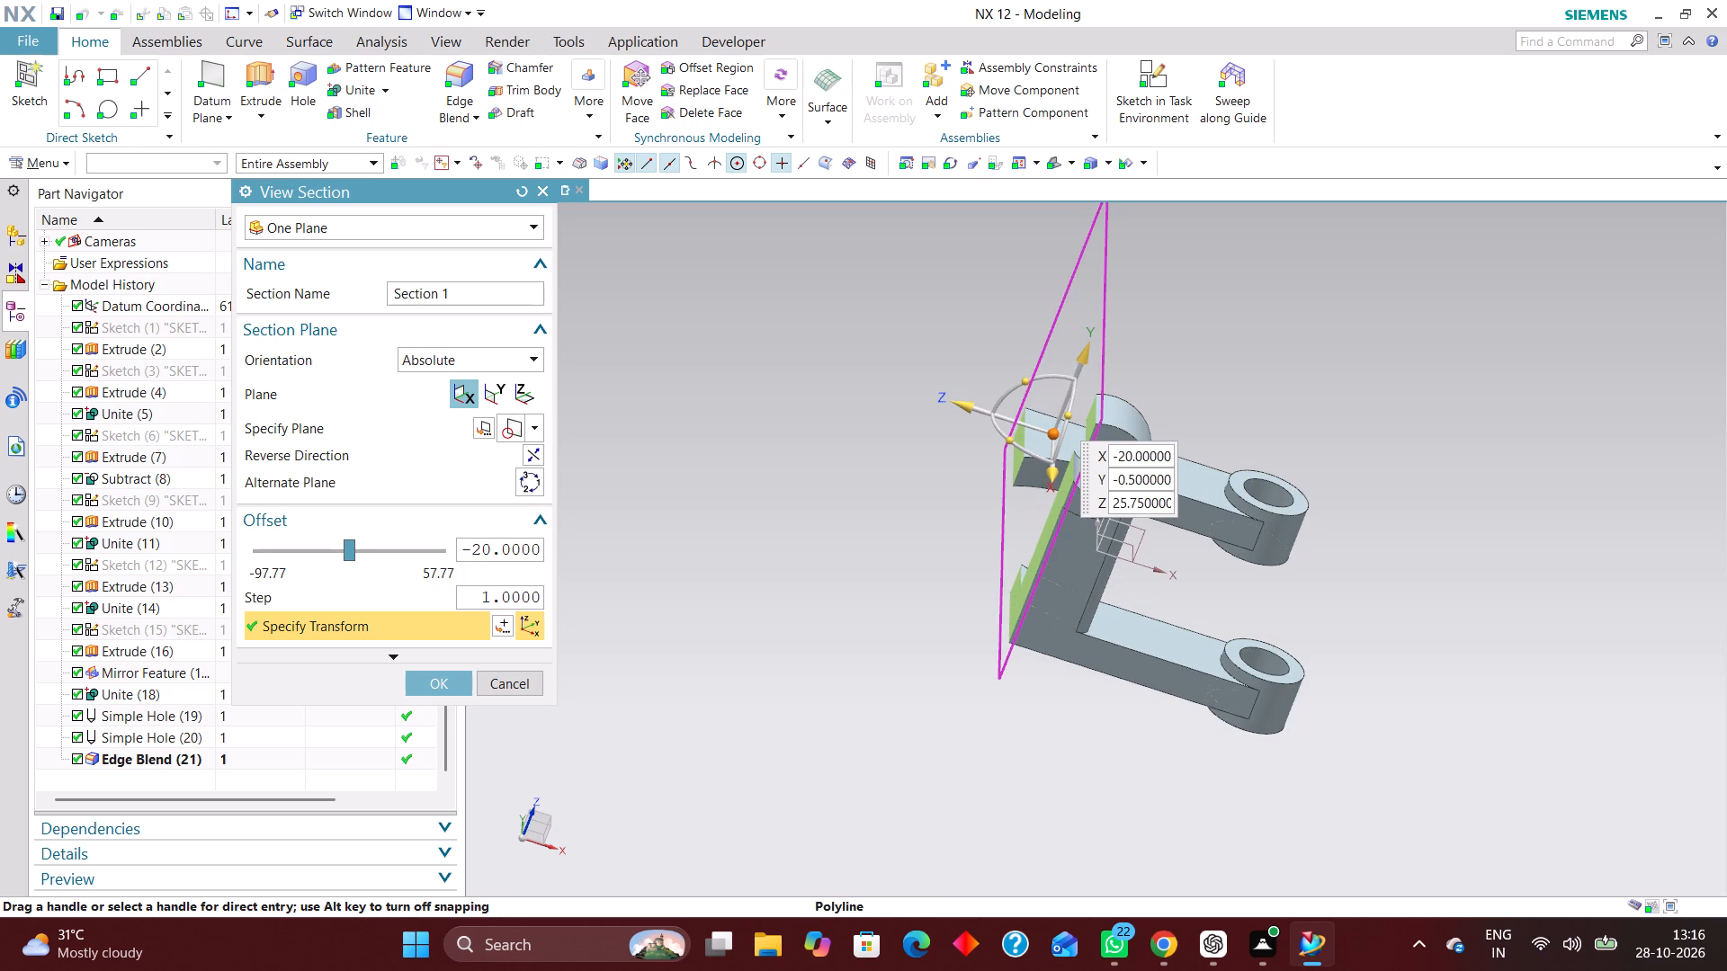
# Move the X section plane to an offset of 14 mm and examine the cut ends of the two arms.
pyautogui.moveTo(957, 399); pyautogui.dragTo(1058, 419)
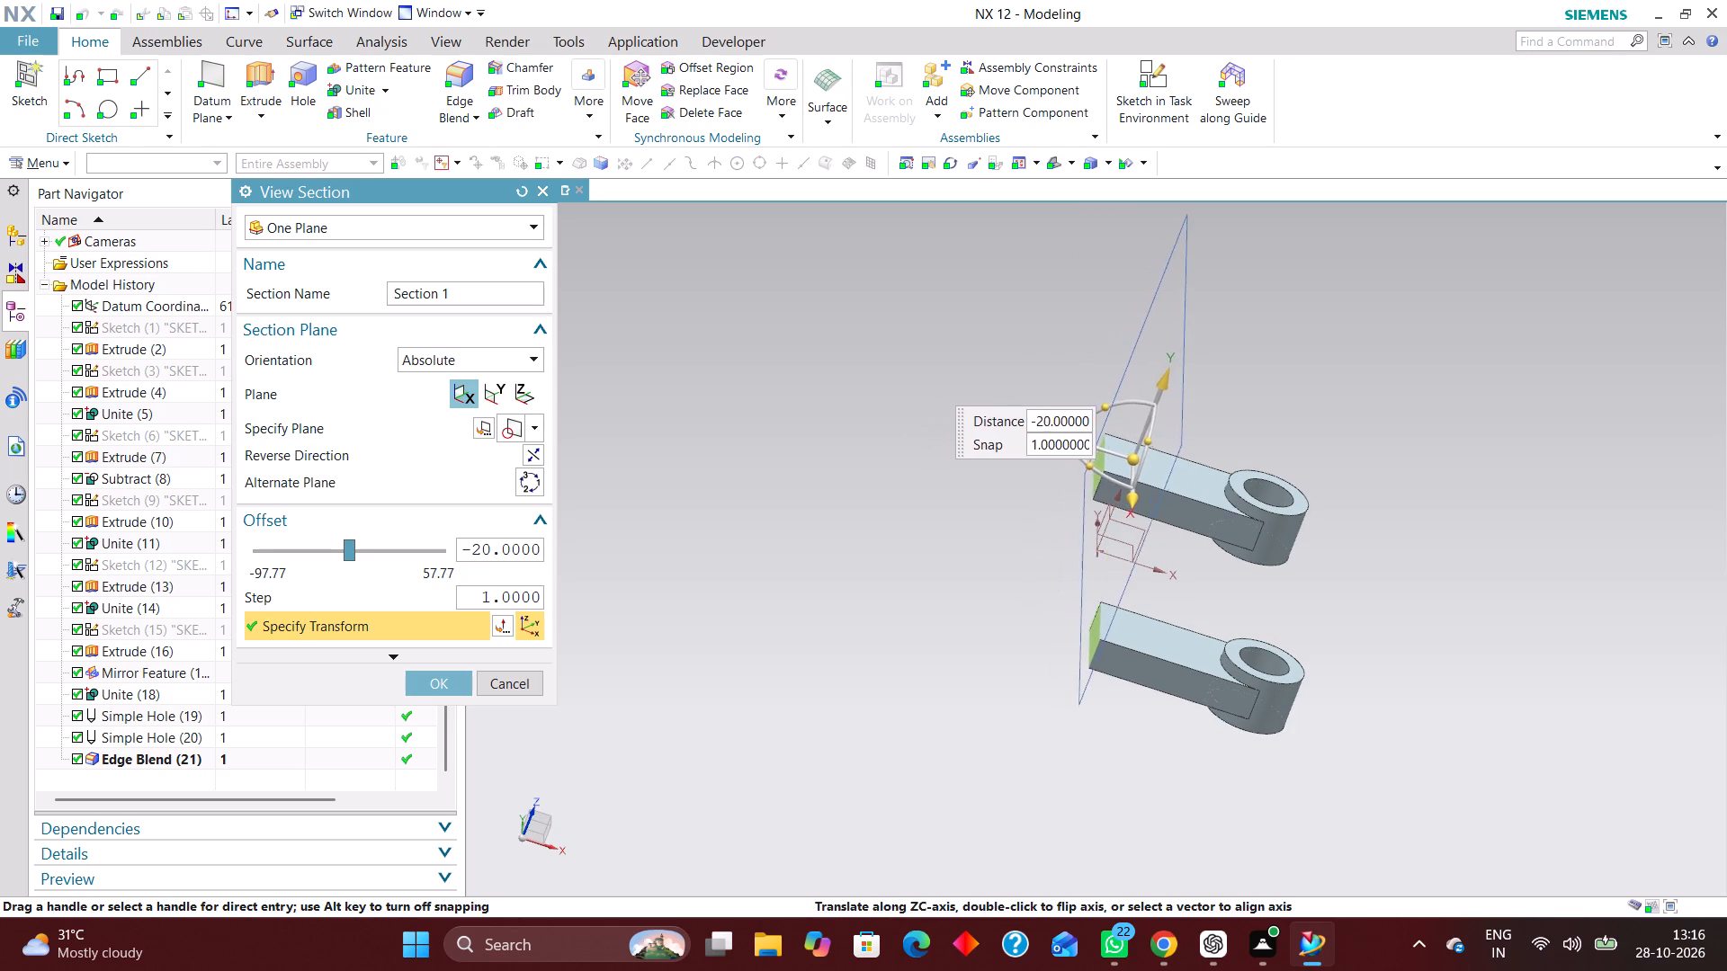
pyautogui.moveTo(1058, 419); pyautogui.dragTo(1115, 436)
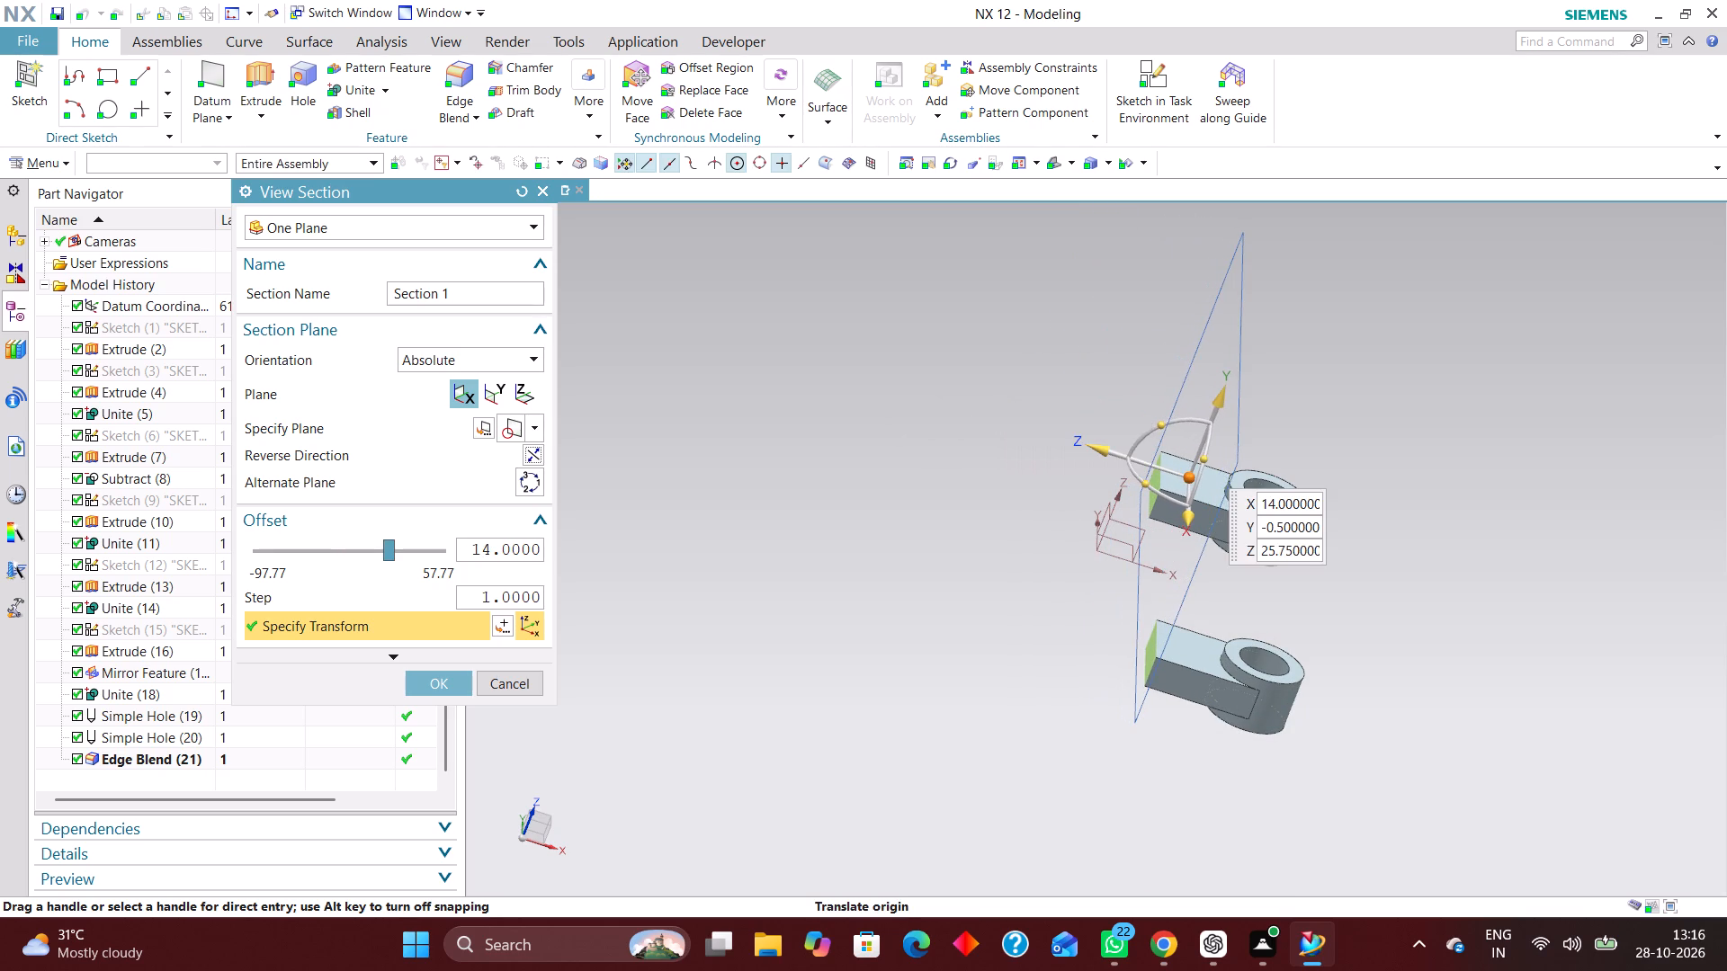
pyautogui.scroll(1, 1426, 462)
pyautogui.moveTo(1426, 465); pyautogui.dragTo(1427, 555, button='middle')
pyautogui.moveTo(1463, 485); pyautogui.dragTo(1328, 491, button='right')
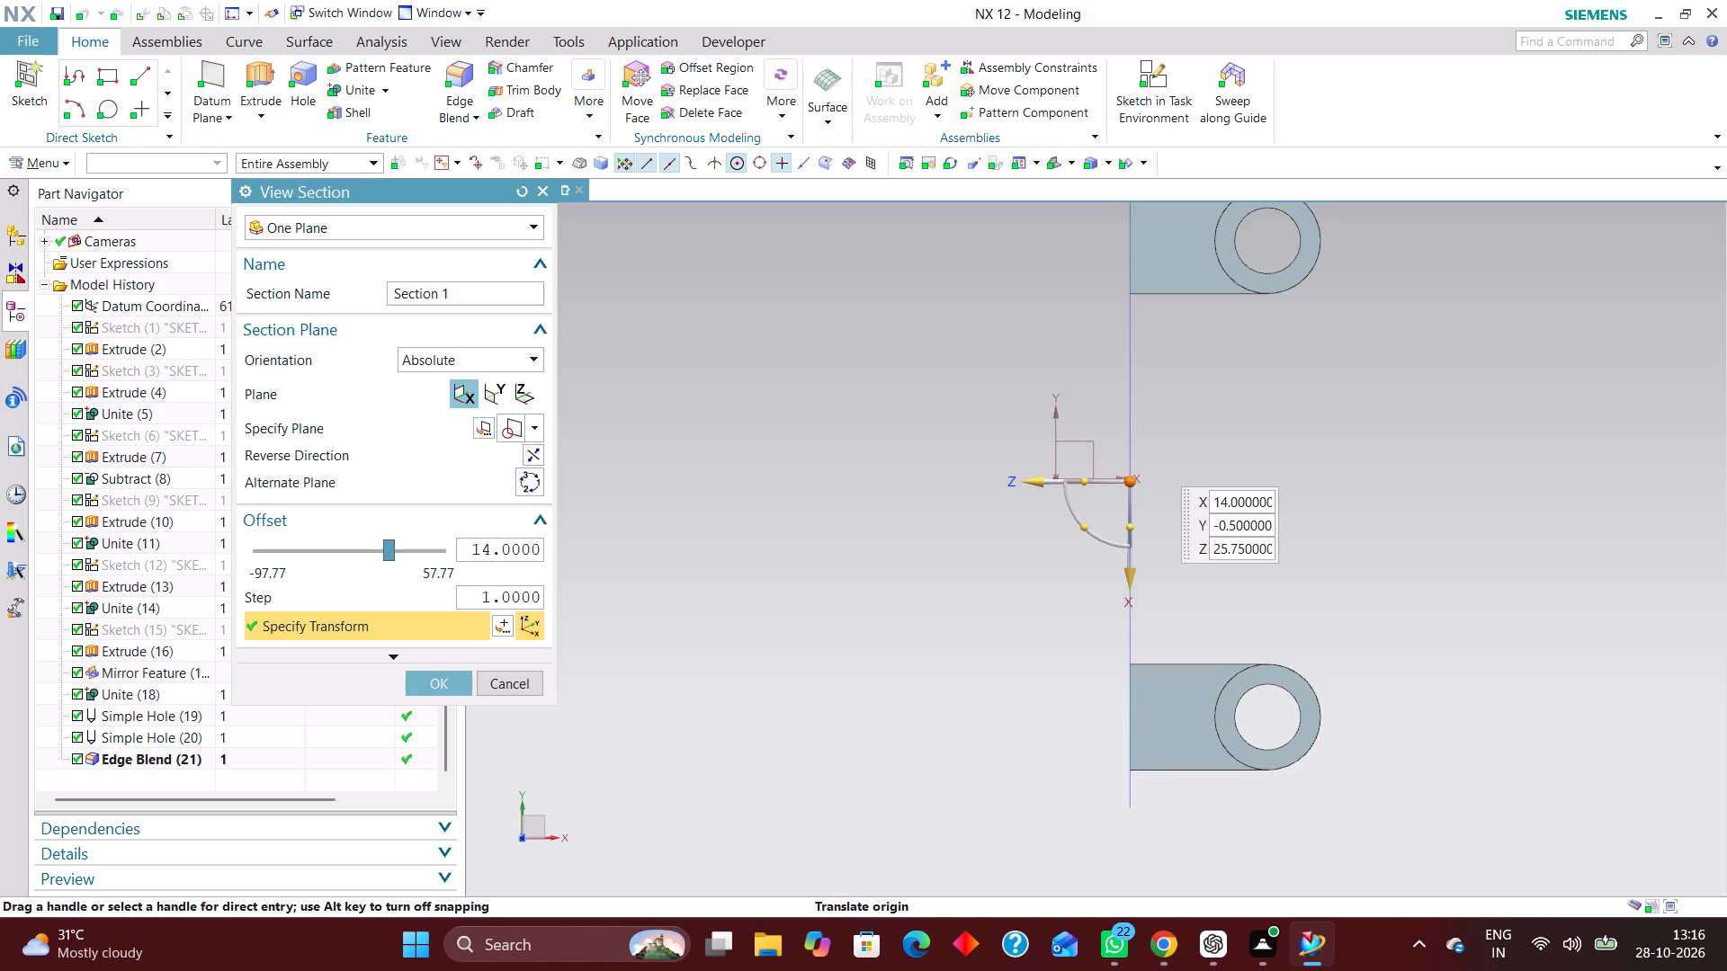
pyautogui.moveTo(1412, 619); pyautogui.dragTo(1416, 535, button='middle')
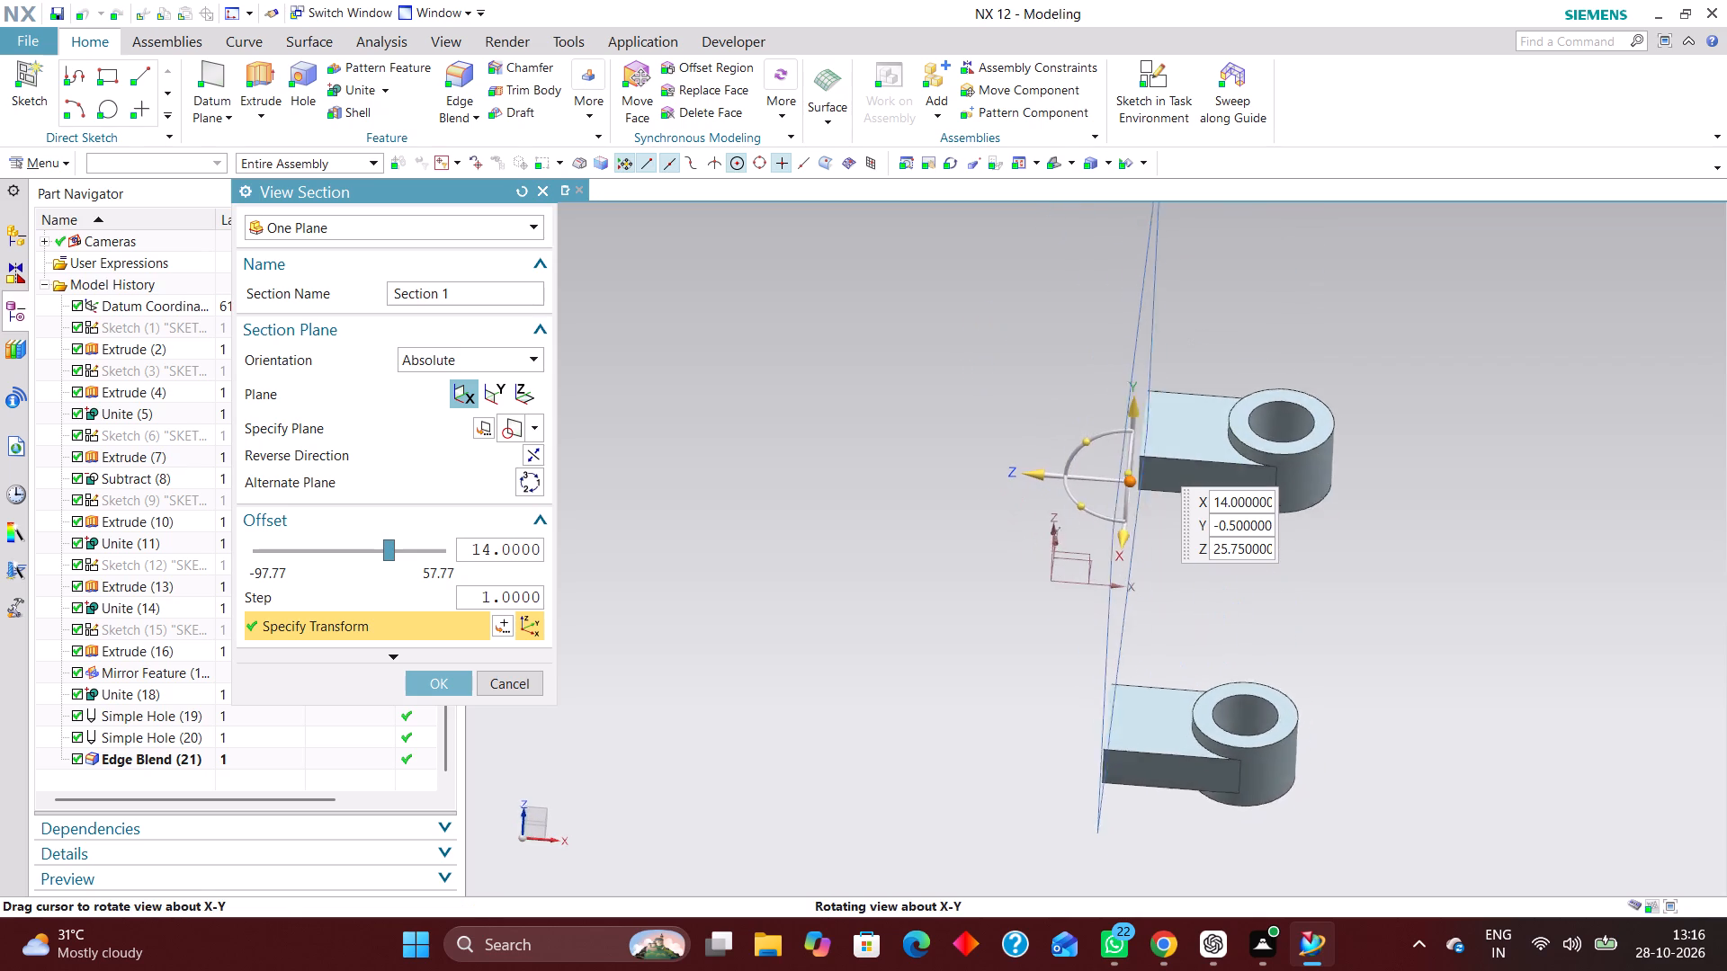
pyautogui.moveTo(1416, 535); pyautogui.dragTo(1418, 545, button='middle')
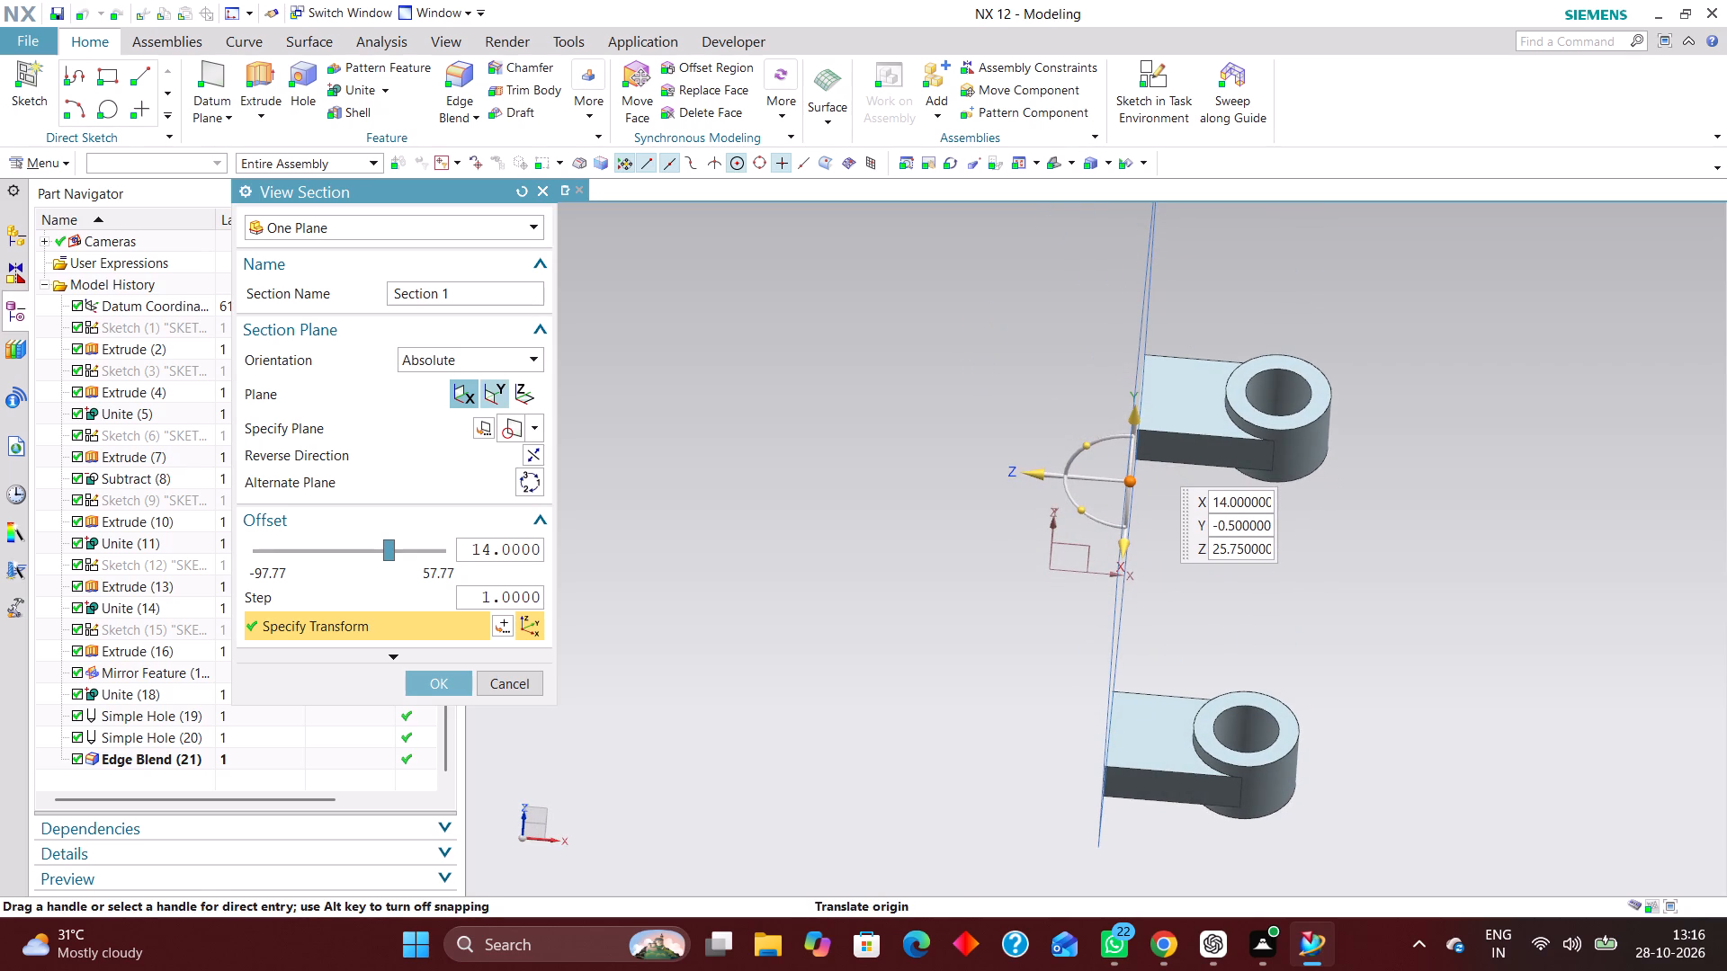
# Reverse the cut direction, move the X section plane to -18 mm through the upright's boss, and view the cut square-on.
pyautogui.click(532, 452)
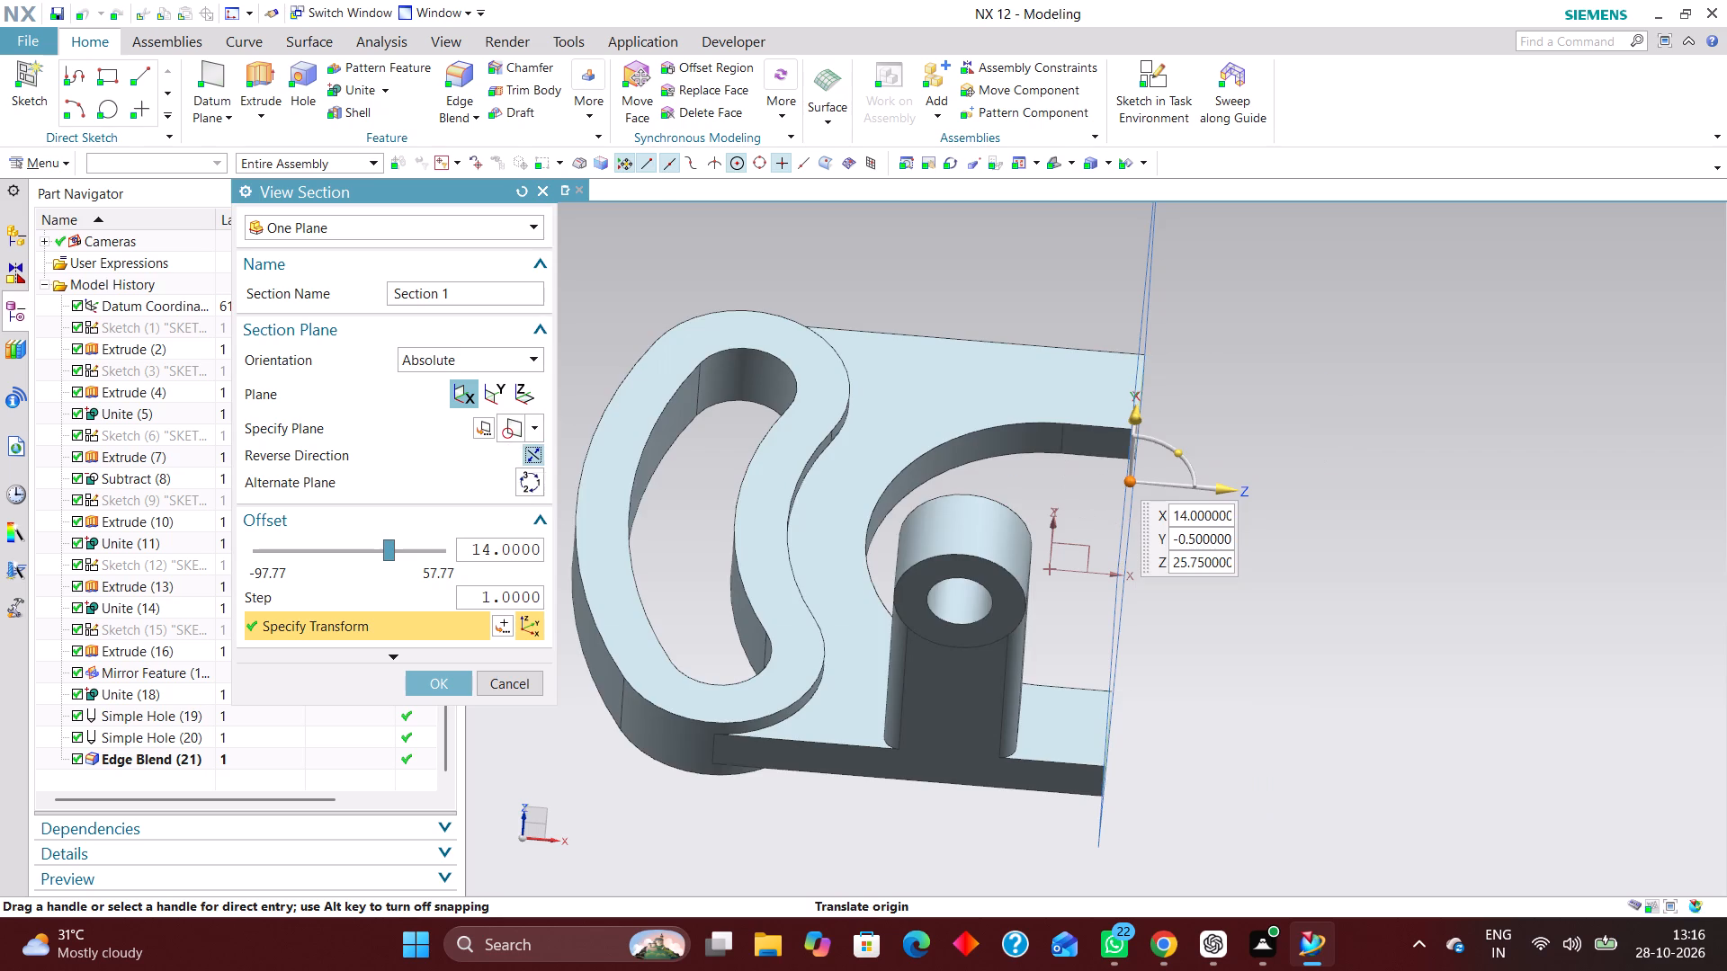
pyautogui.moveTo(1306, 531); pyautogui.dragTo(1265, 460, button='middle')
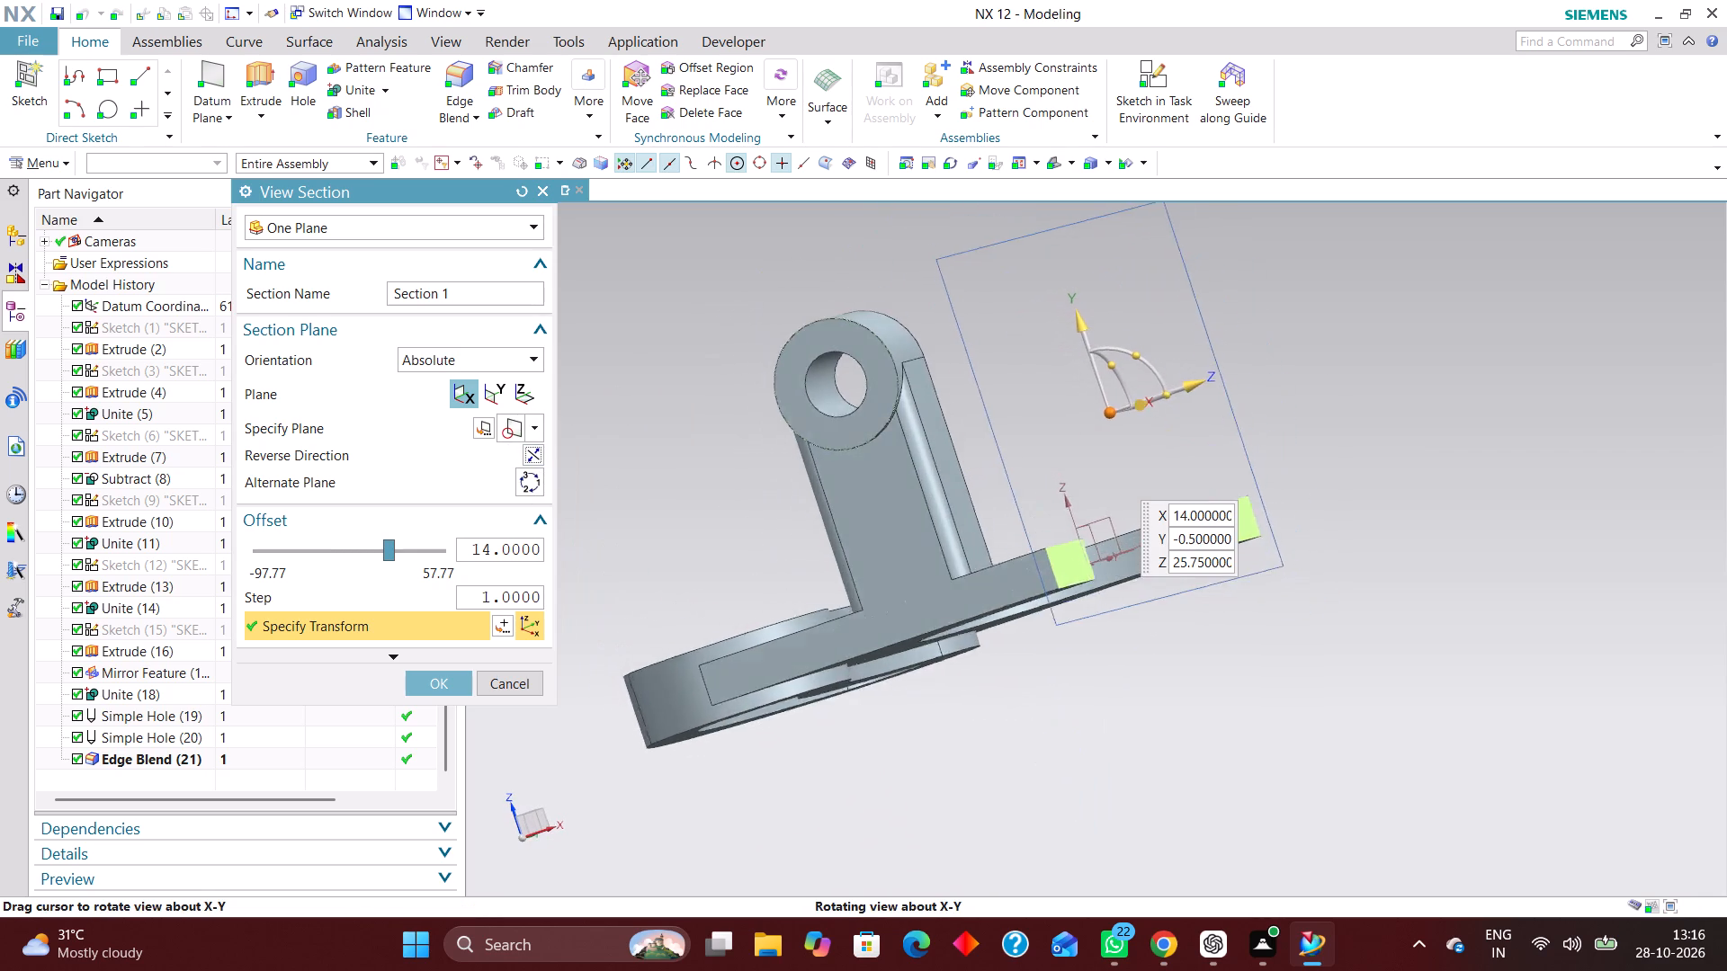
pyautogui.moveTo(1265, 460); pyautogui.dragTo(1269, 468, button='middle')
pyautogui.moveTo(1212, 388); pyautogui.dragTo(1186, 398)
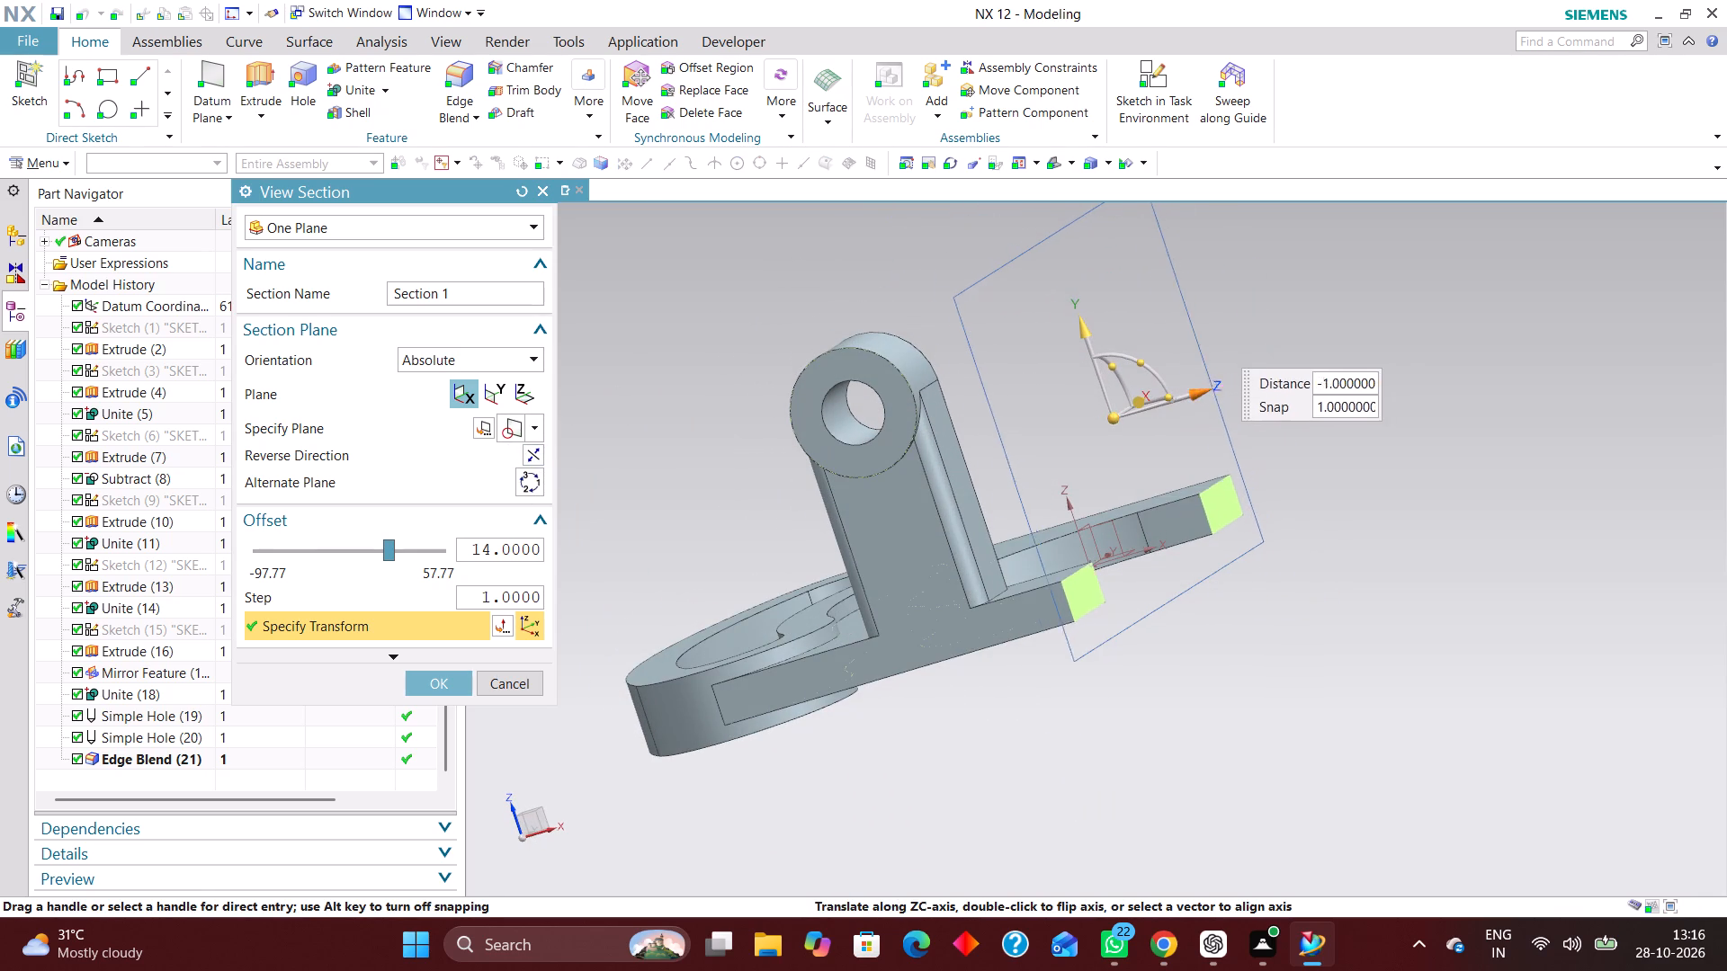
pyautogui.moveTo(1186, 398); pyautogui.dragTo(1040, 427)
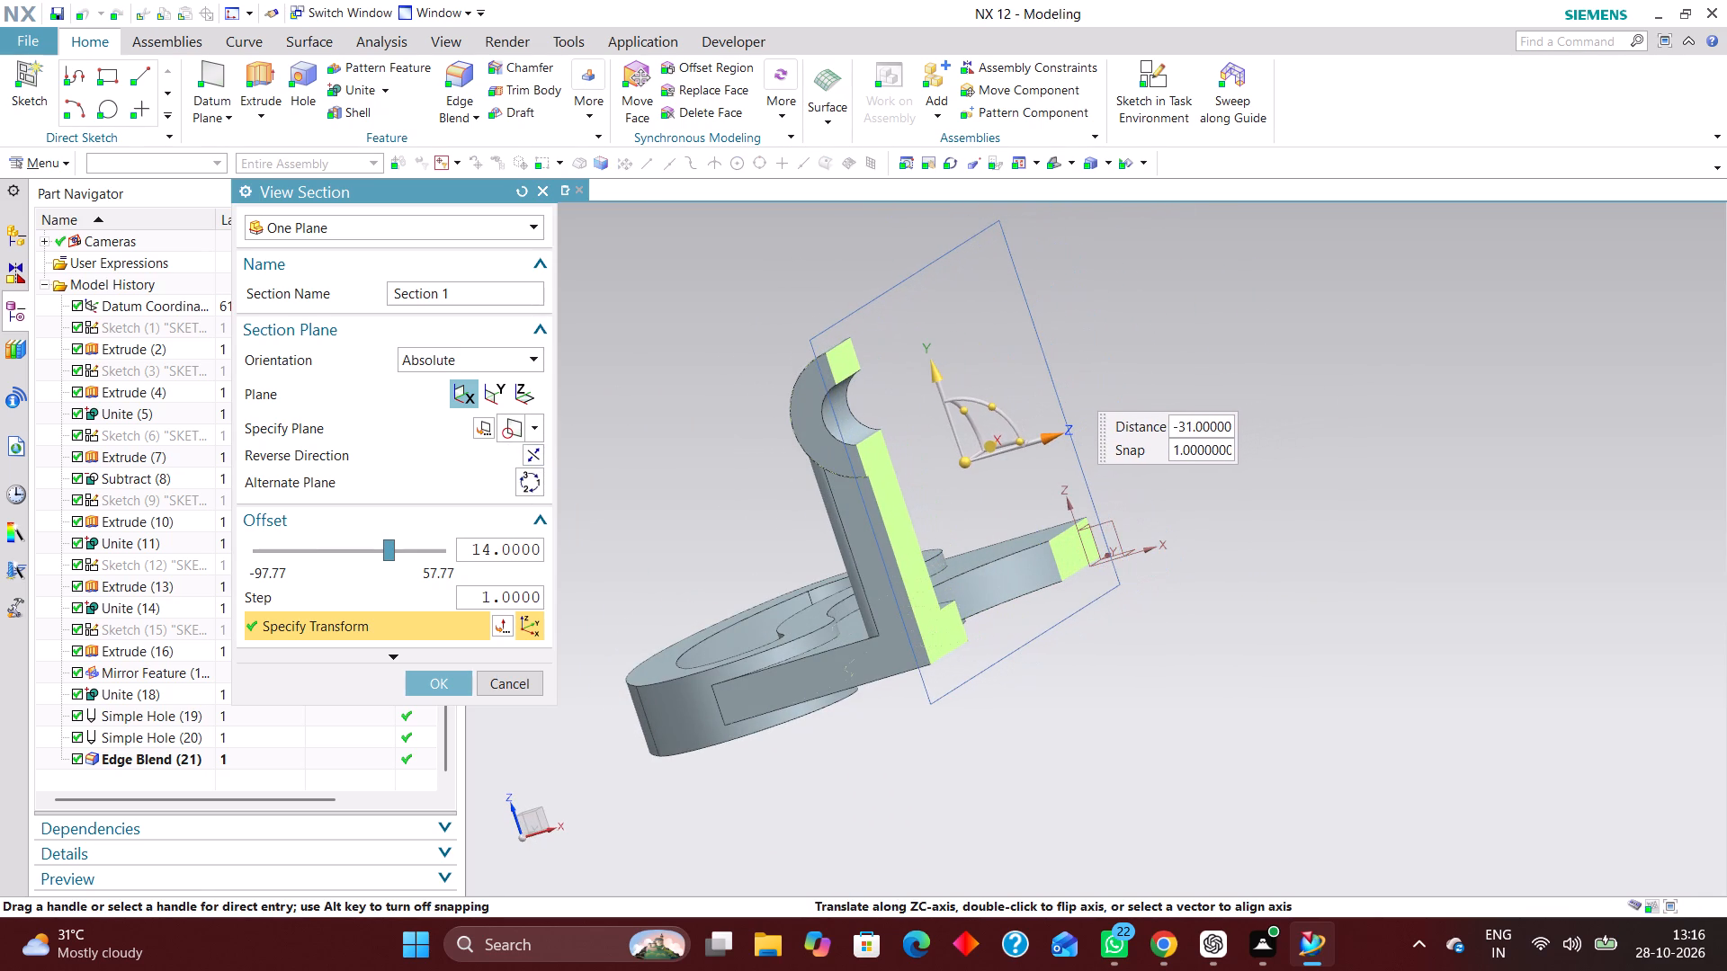
pyautogui.moveTo(1040, 427); pyautogui.dragTo(1031, 429)
pyautogui.moveTo(1356, 400); pyautogui.dragTo(1363, 482, button='middle')
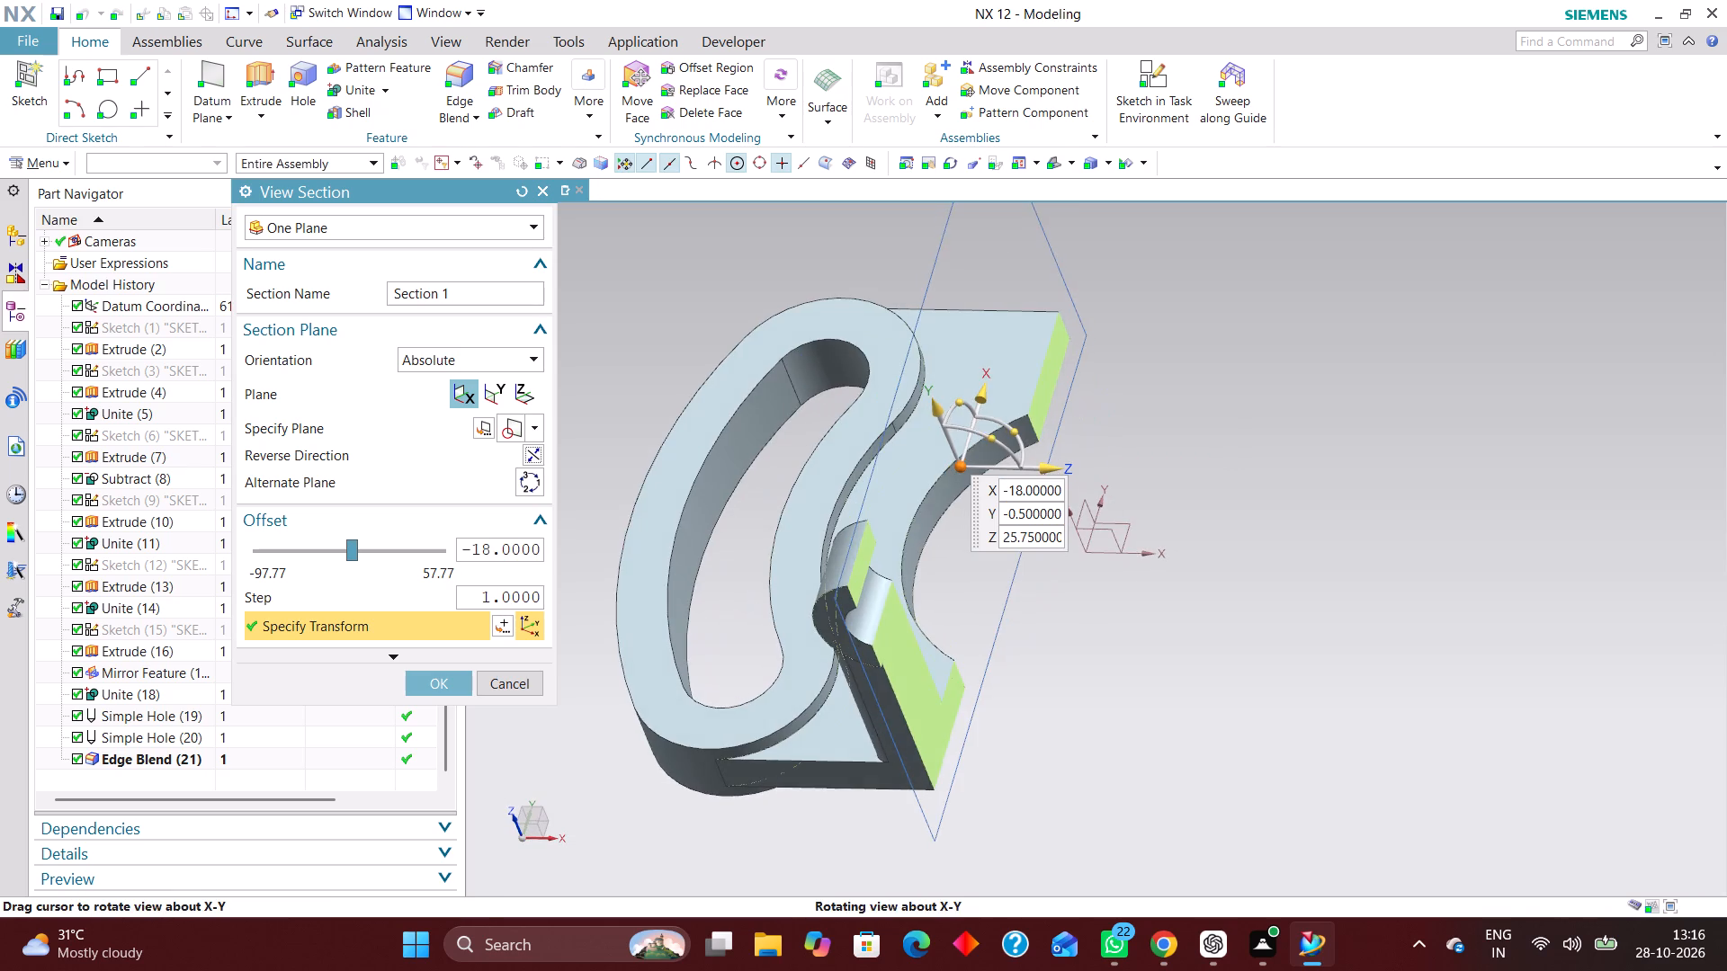
pyautogui.moveTo(1381, 464); pyautogui.dragTo(1157, 437, button='right')
pyautogui.moveTo(1257, 594); pyautogui.dragTo(1244, 513, button='middle')
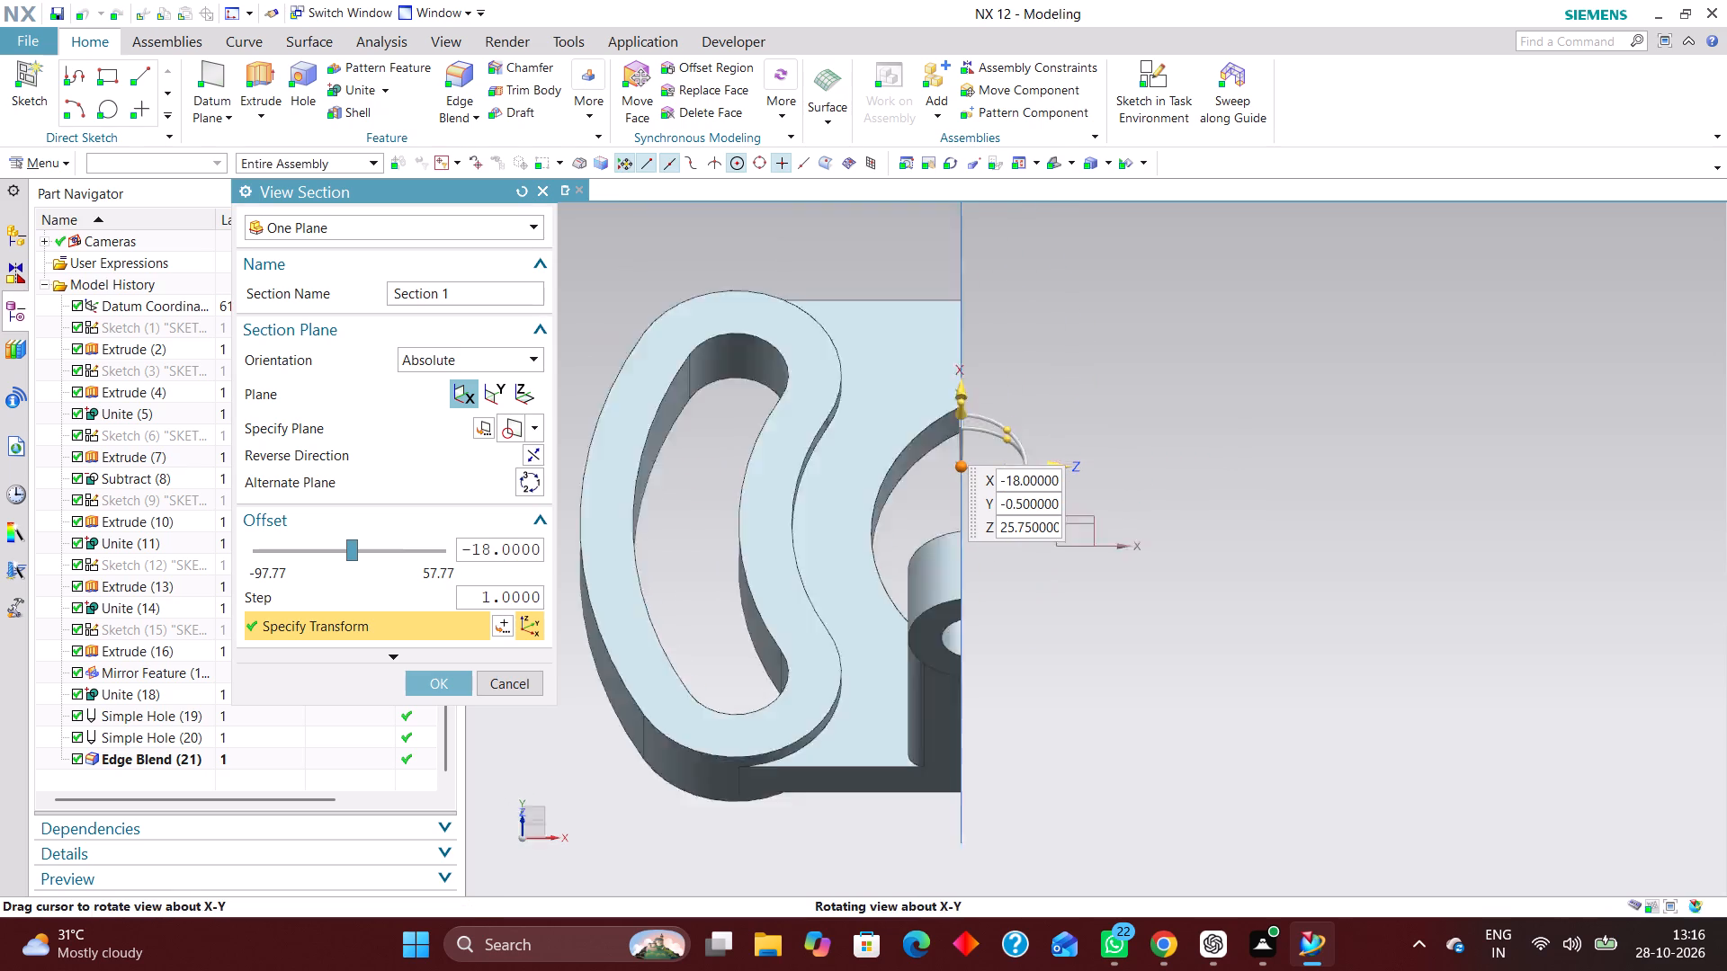
pyautogui.moveTo(1244, 513); pyautogui.dragTo(1179, 453, button='middle')
pyautogui.moveTo(1445, 439); pyautogui.dragTo(1224, 408, button='right')
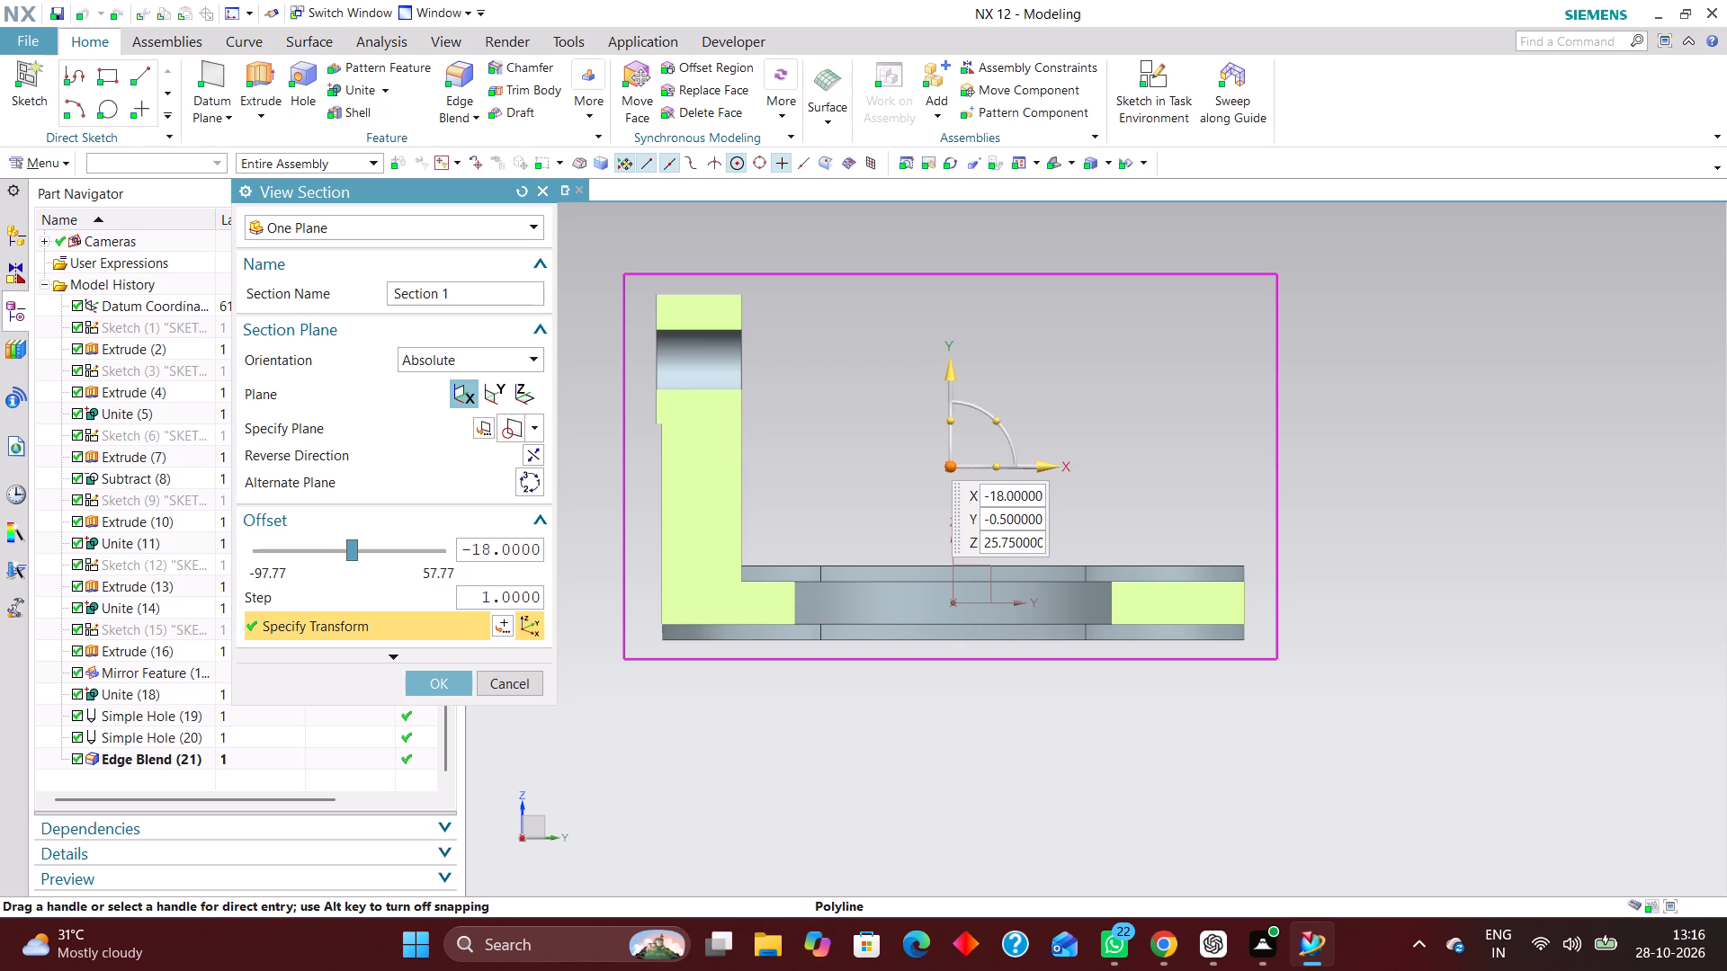
# Examine the sectioned upright, boss hole and base plate profile from several angles, and discard the section view.
pyautogui.scroll(1, 867, 709)
pyautogui.moveTo(870, 702); pyautogui.dragTo(909, 673, button='middle')
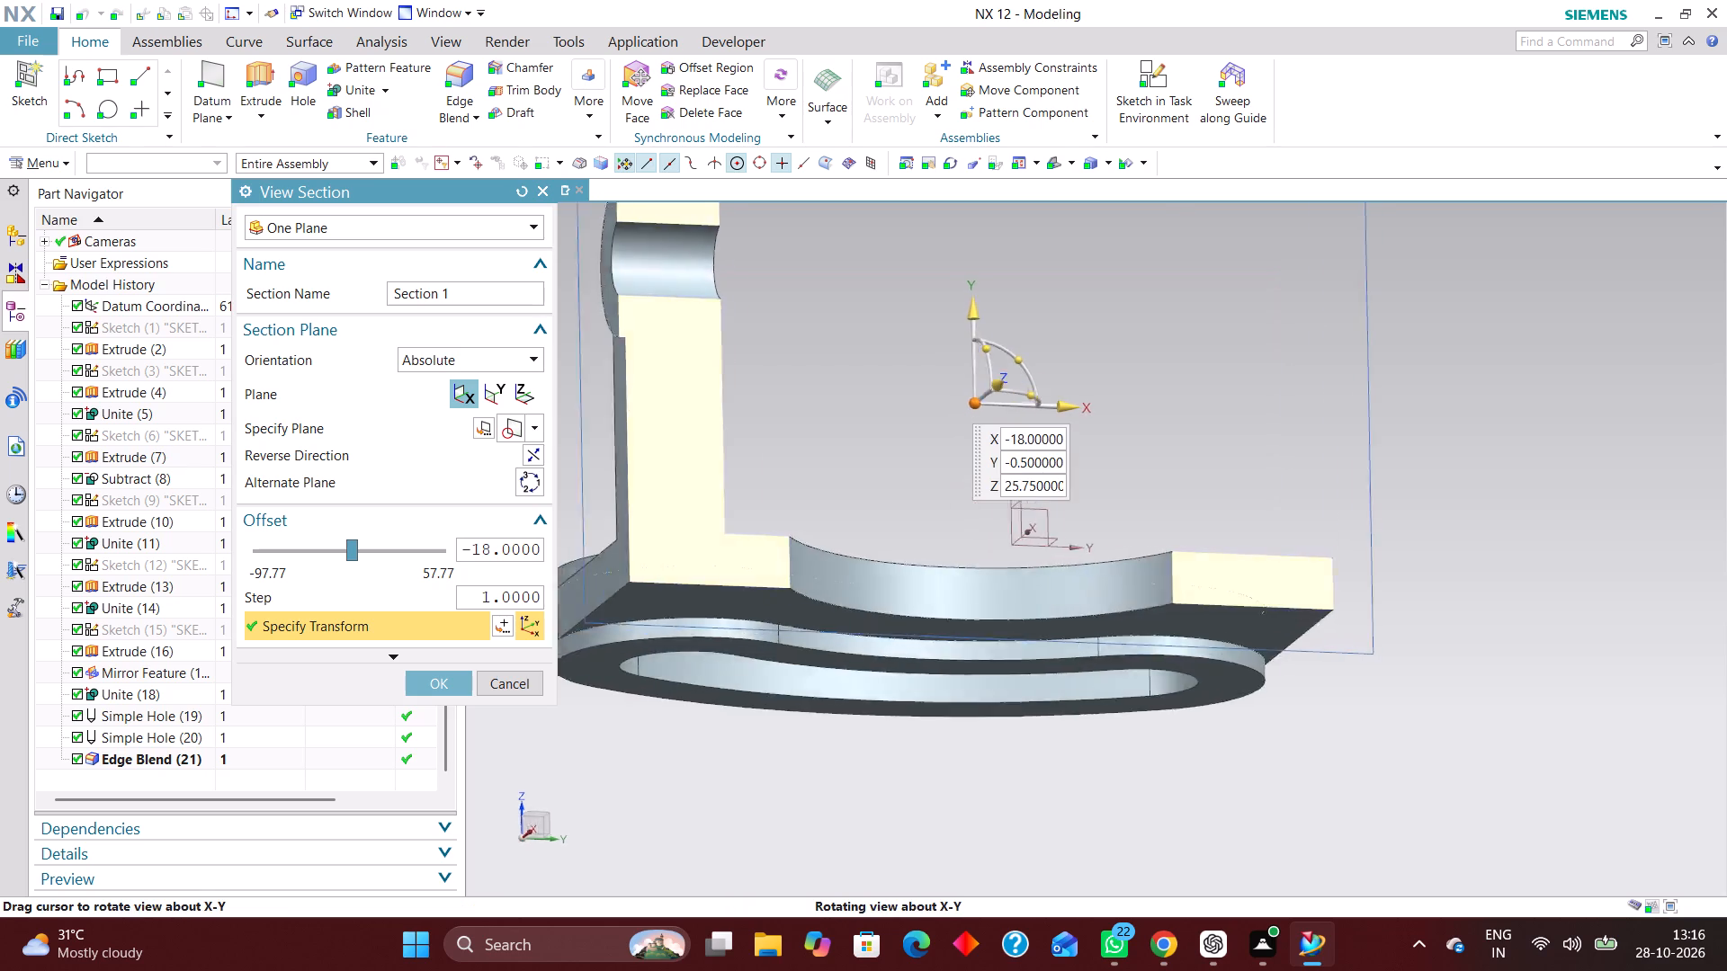
pyautogui.moveTo(909, 673); pyautogui.dragTo(921, 775, button='middle')
pyautogui.scroll(1, 983, 756)
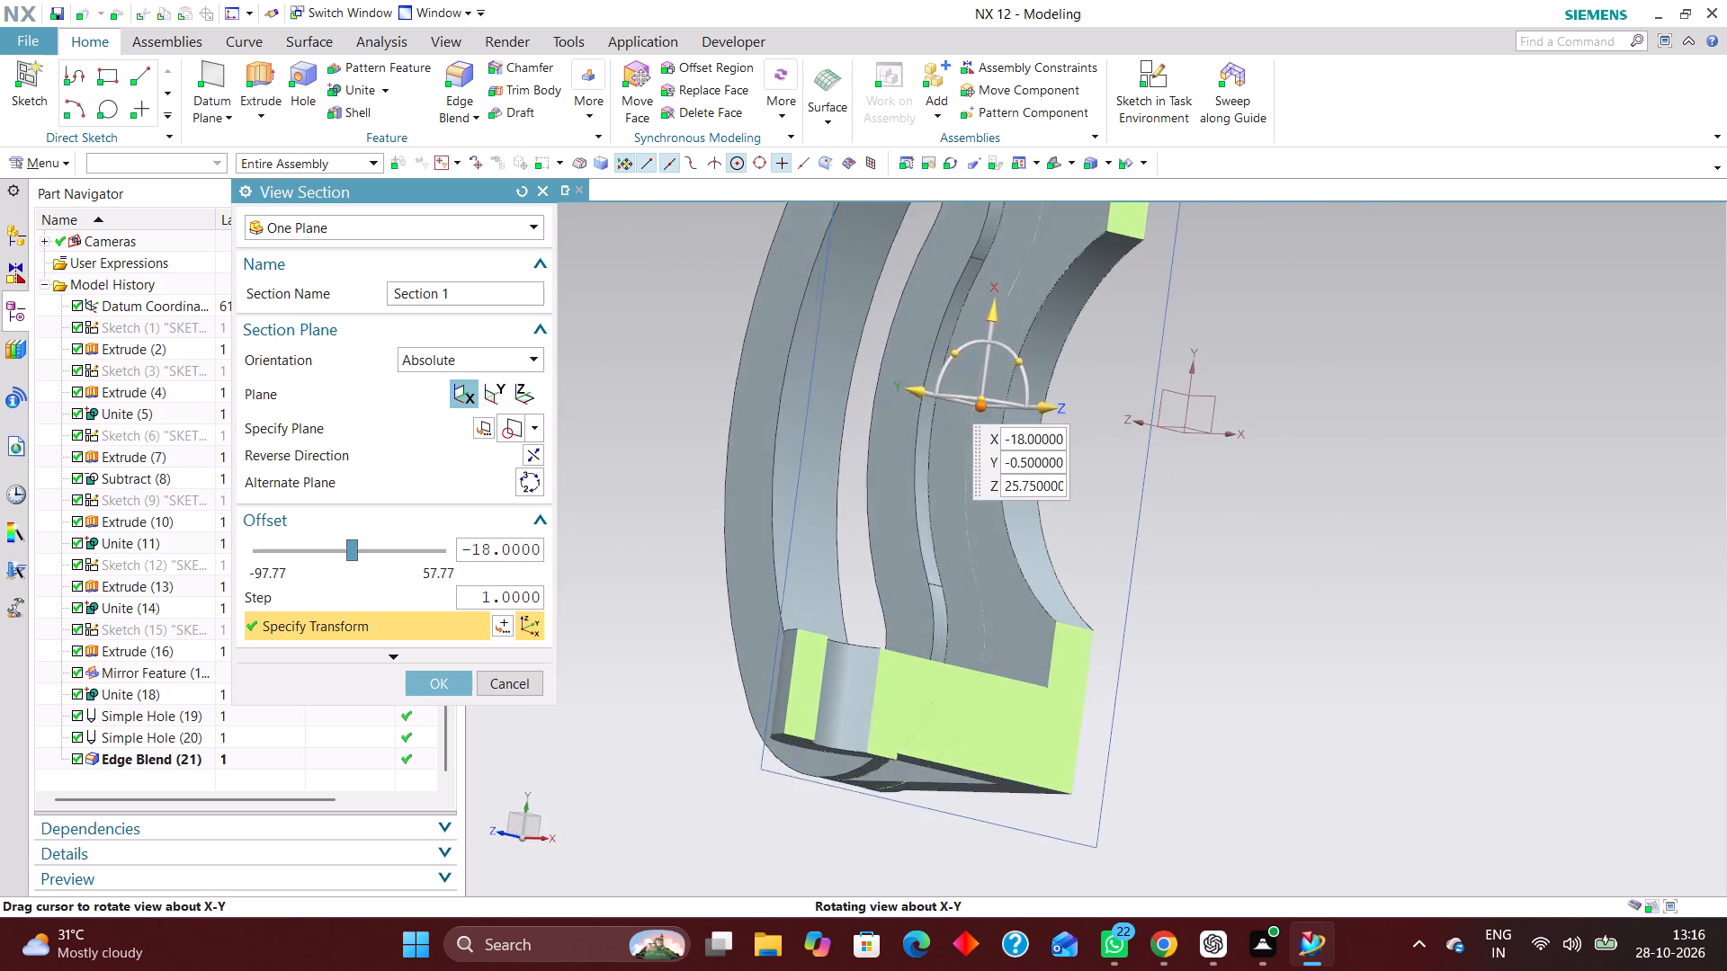
pyautogui.moveTo(921, 775); pyautogui.dragTo(912, 779, button='middle')
pyautogui.moveTo(1363, 676); pyautogui.dragTo(1157, 643, button='right')
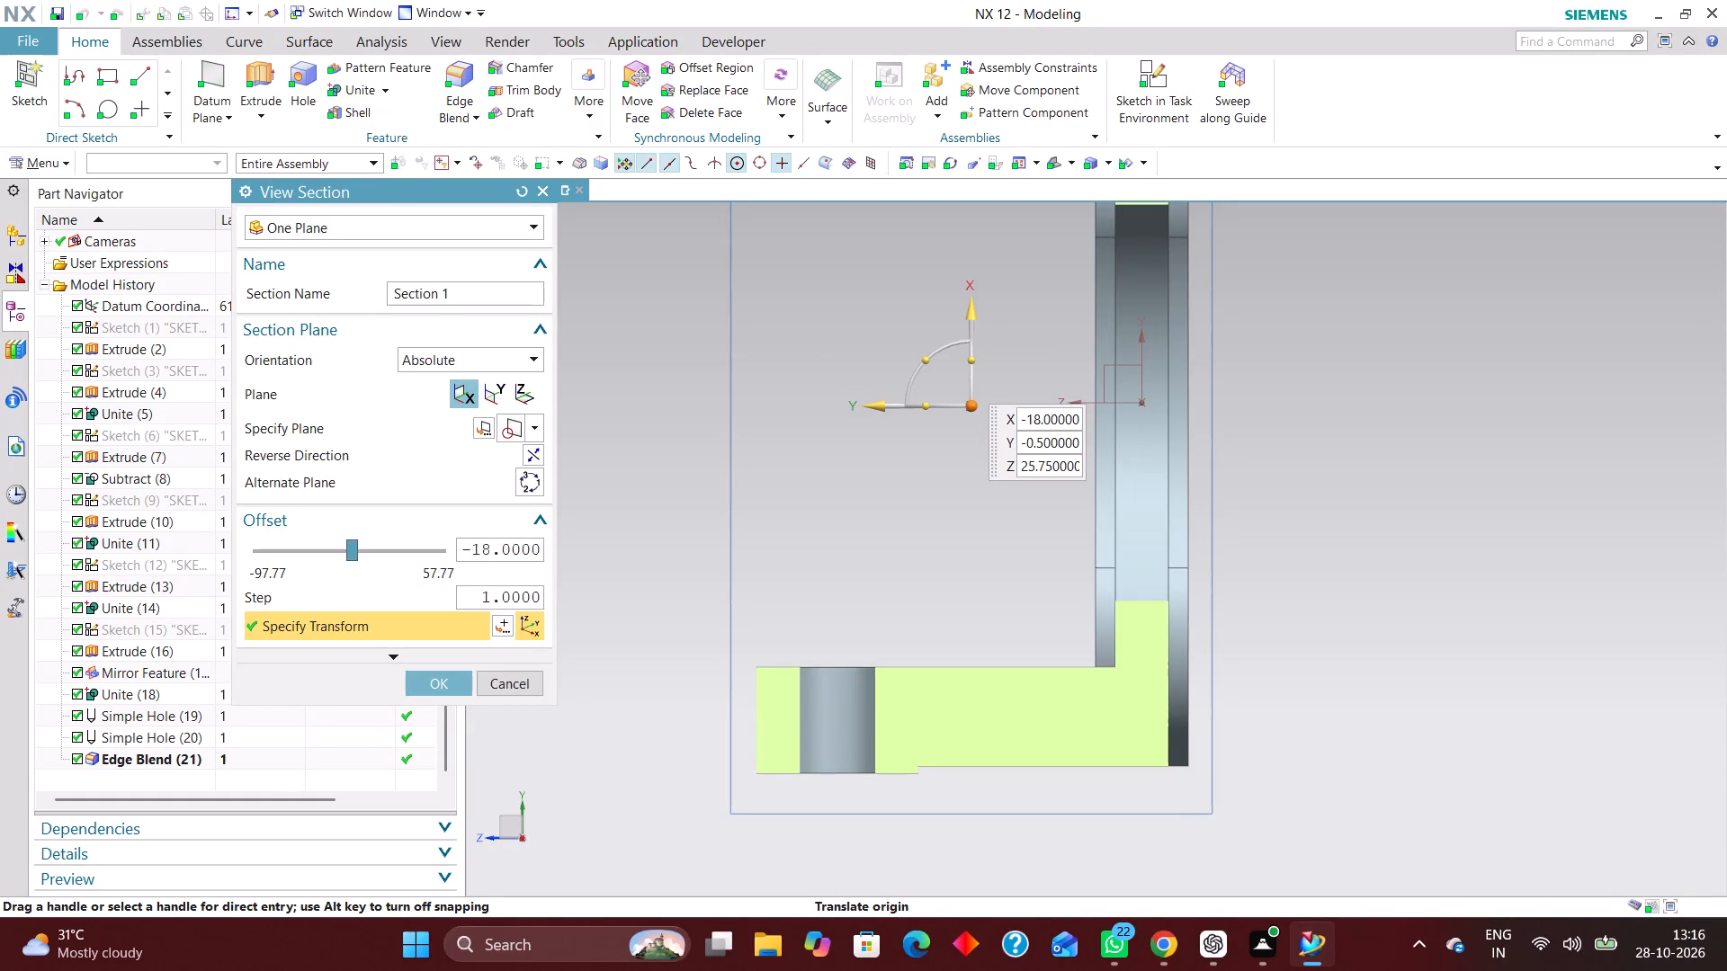
pyautogui.scroll(-3, 1215, 616)
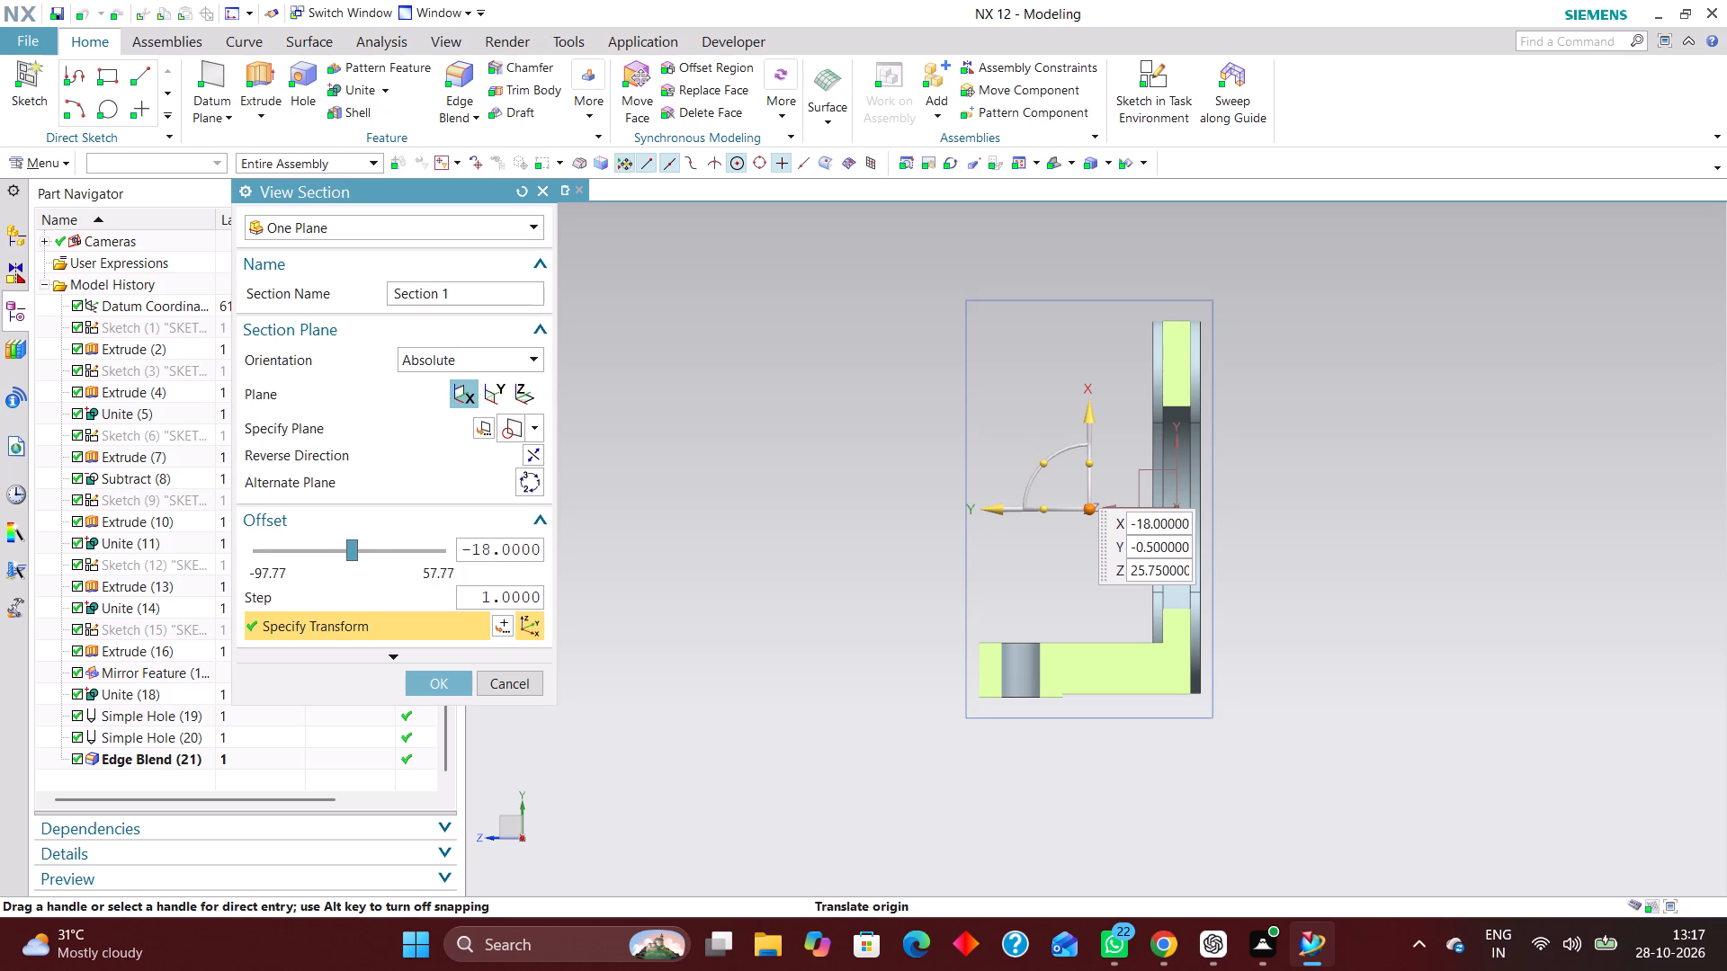
pyautogui.scroll(-2, 1169, 393)
pyautogui.scroll(6, 1183, 344)
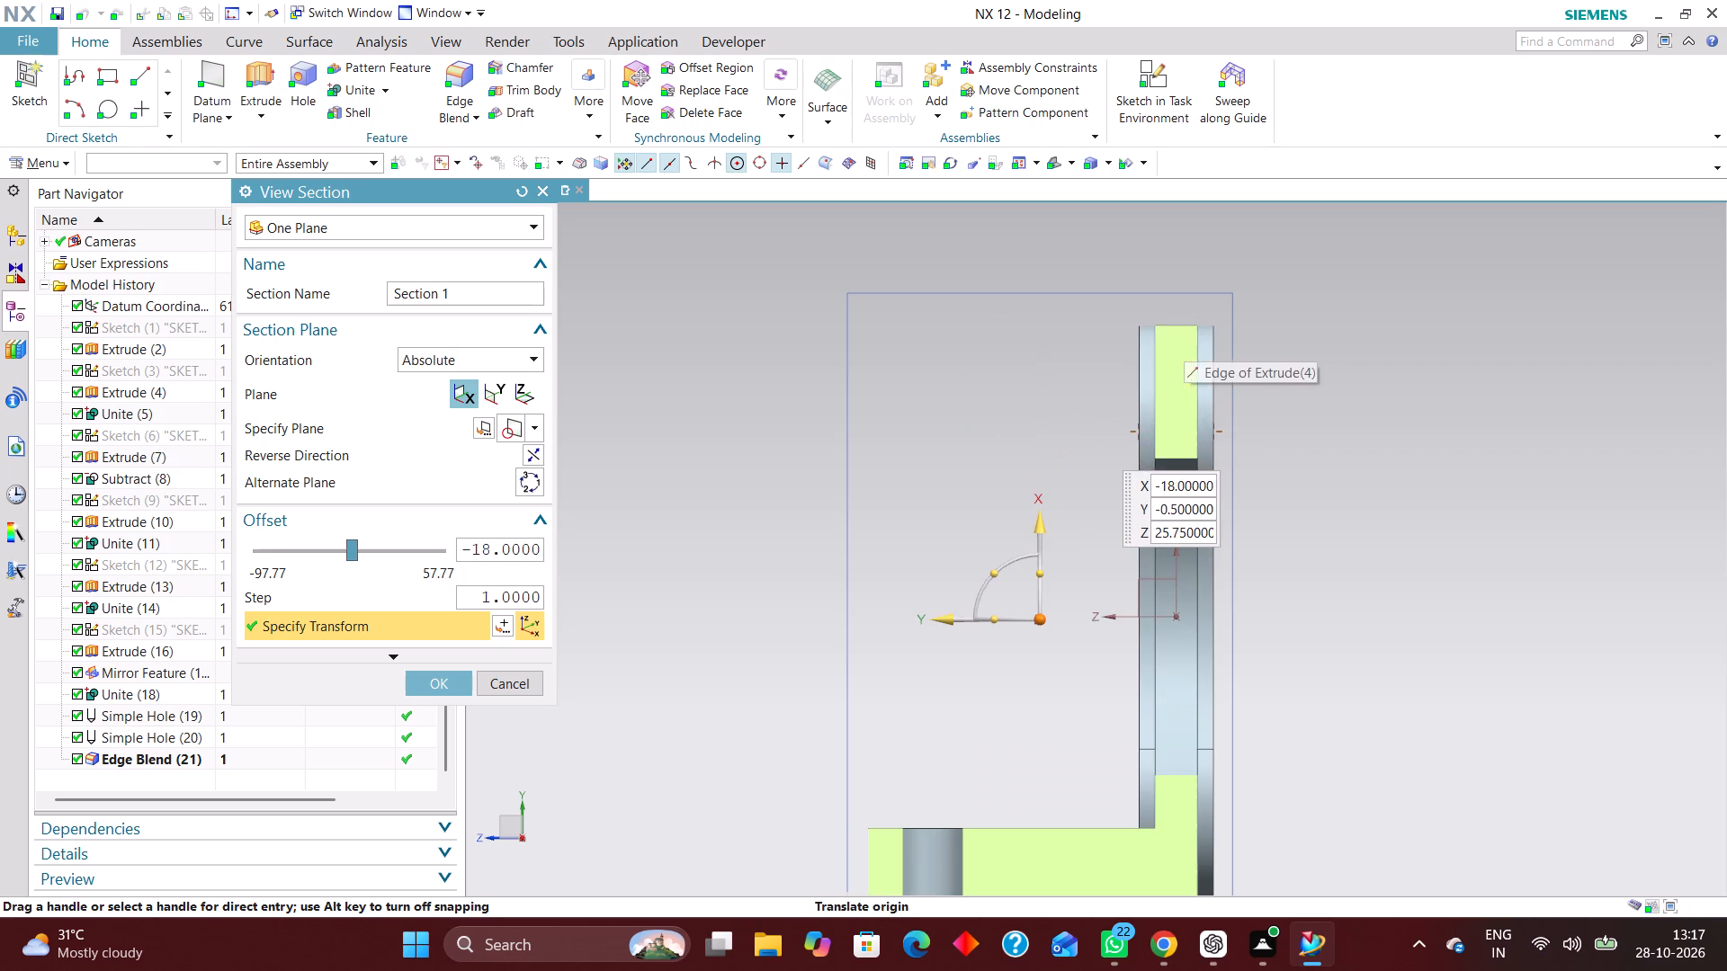
pyautogui.click(521, 677)
pyautogui.scroll(-4, 837, 386)
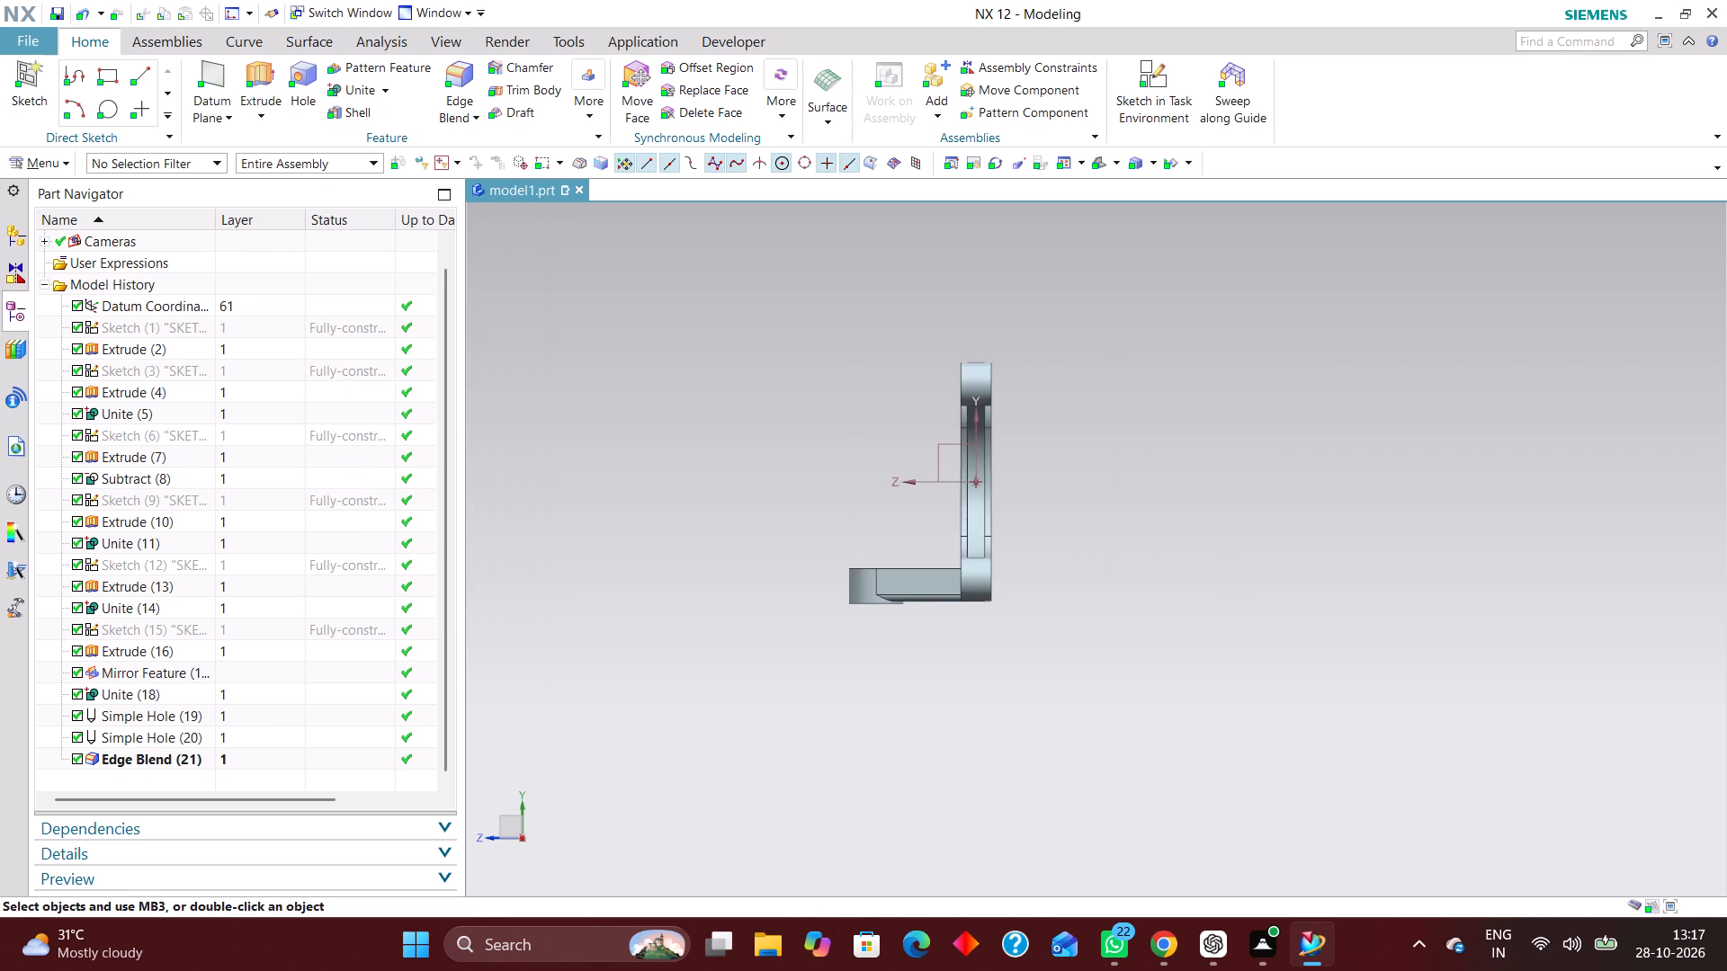
# Examine the whole bracket from several angles, checking the curved slot, the upright with its boss and the two arms.
pyautogui.scroll(1, 855, 423)
pyautogui.moveTo(871, 417); pyautogui.dragTo(989, 344, button='middle')
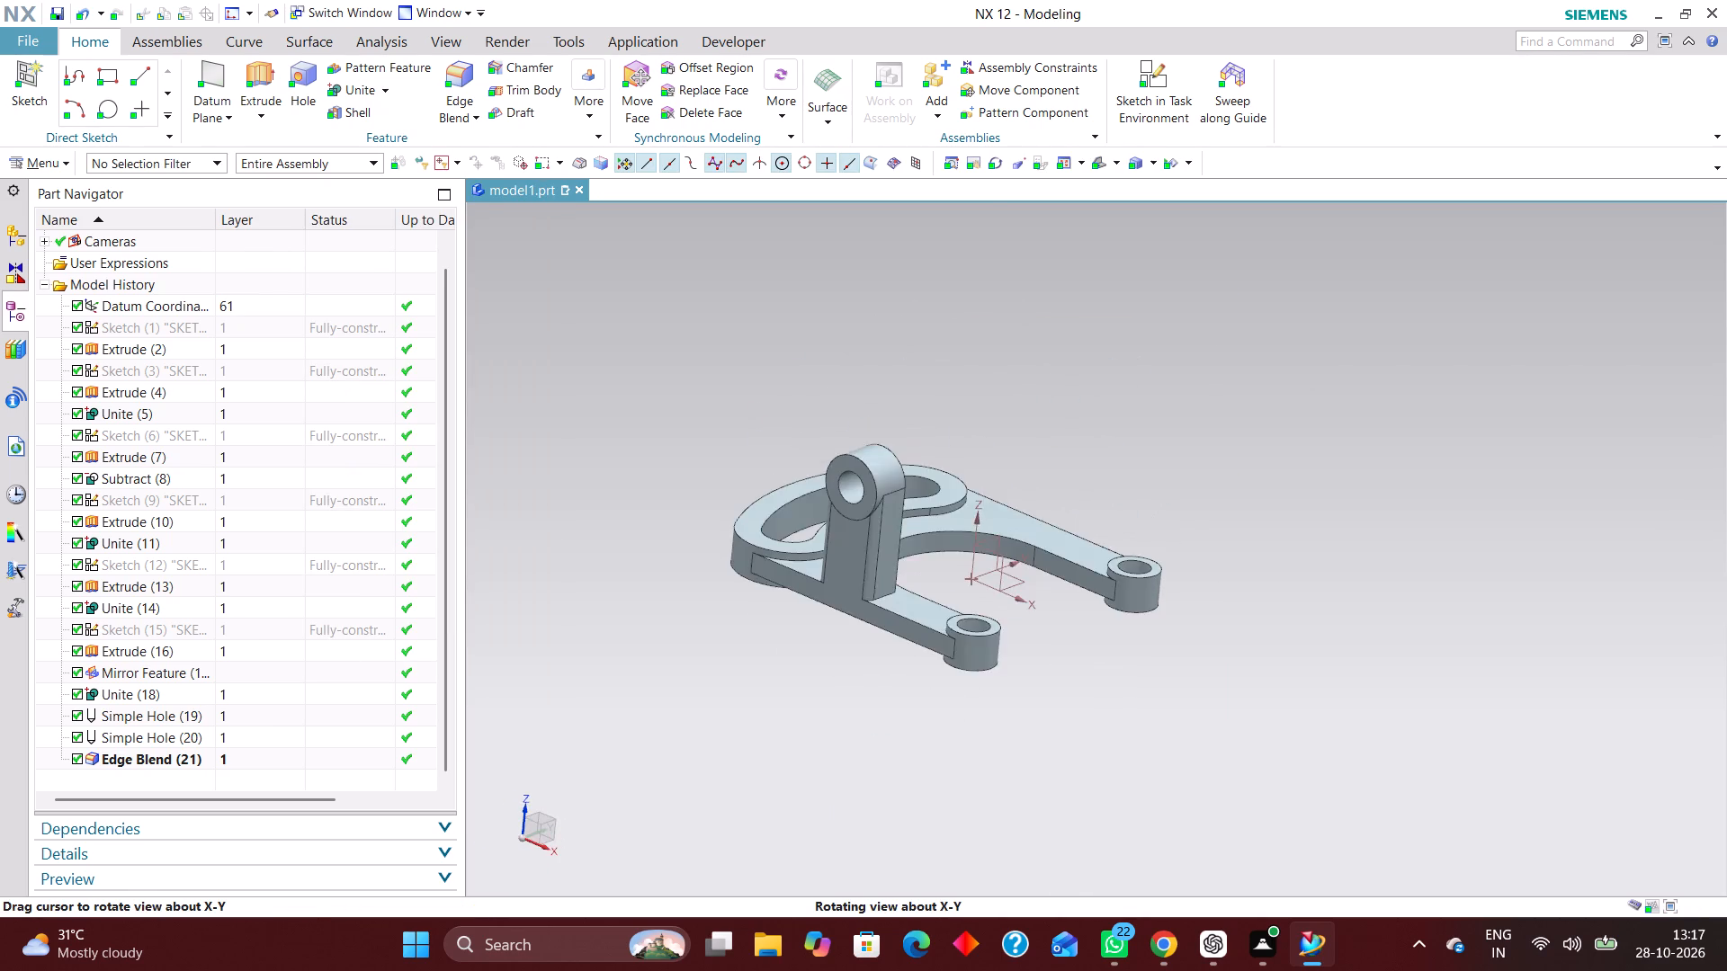
pyautogui.moveTo(989, 344); pyautogui.dragTo(989, 352, button='middle')
pyautogui.scroll(5, 742, 458)
pyautogui.scroll(-3, 936, 462)
pyautogui.moveTo(849, 446); pyautogui.dragTo(897, 466, button='middle')
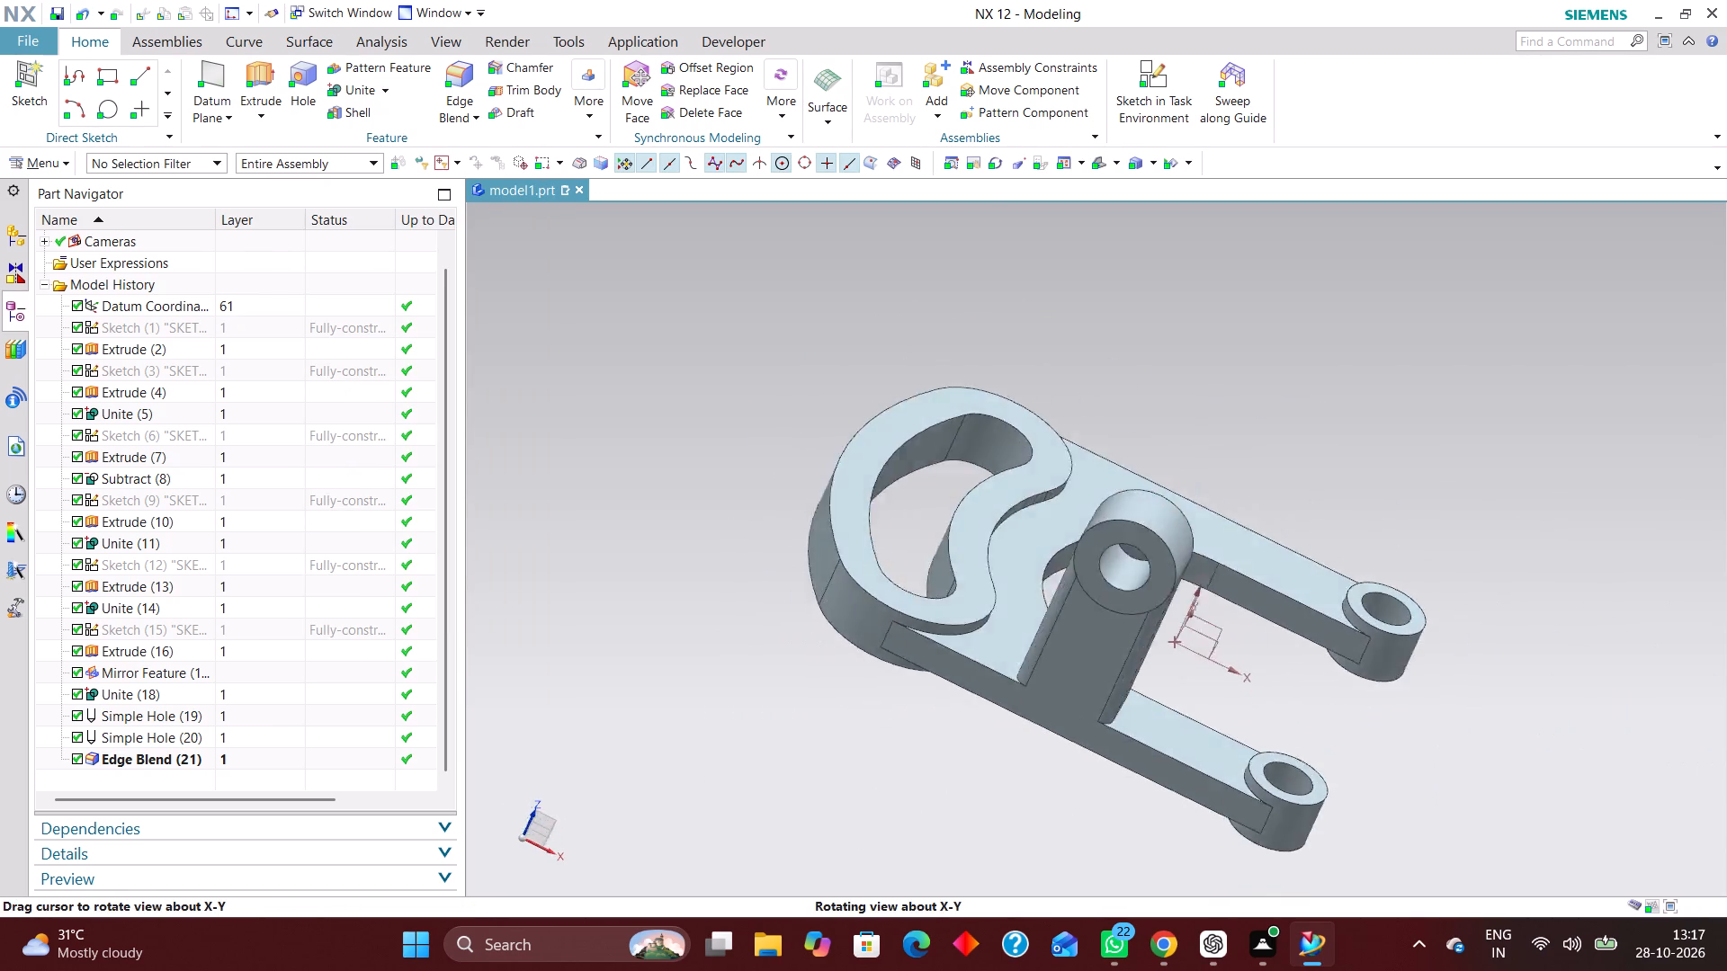
pyautogui.moveTo(897, 466); pyautogui.dragTo(896, 464, button='middle')
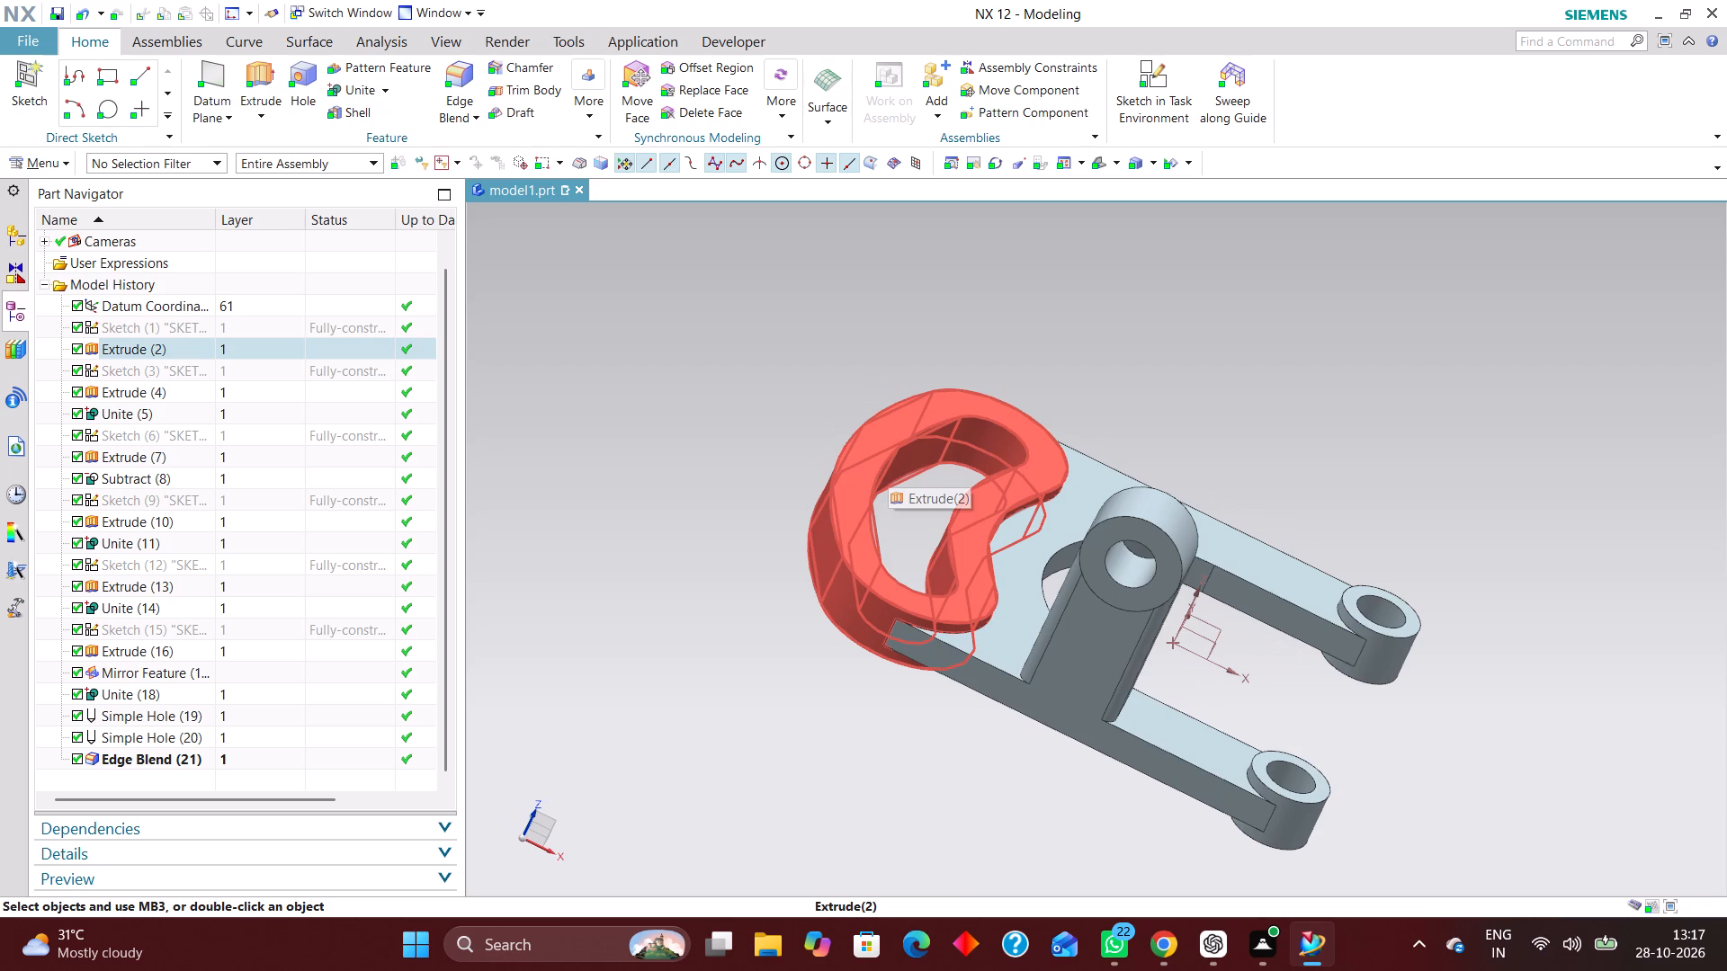
pyautogui.middleClick(888, 464)
pyautogui.middleClick(888, 464)
pyautogui.moveTo(888, 464); pyautogui.dragTo(855, 462, button='middle')
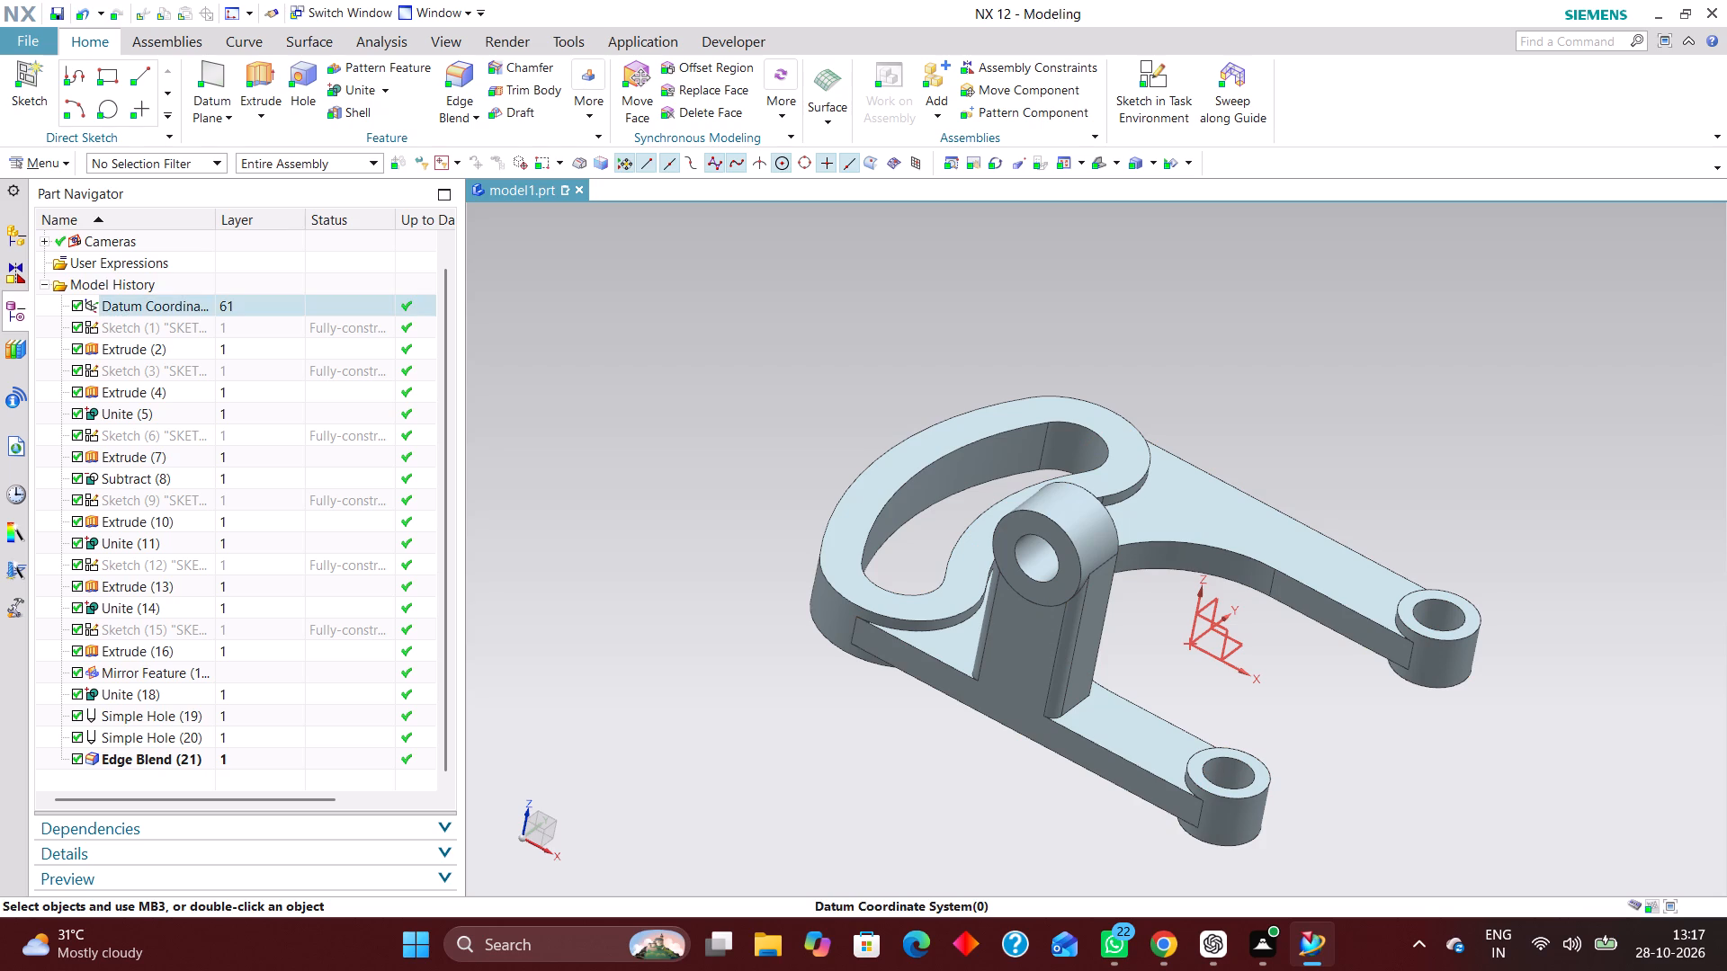
pyautogui.scroll(1, 1179, 637)
pyautogui.moveTo(1177, 635); pyautogui.dragTo(1117, 598, button='middle')
# Lengthen the boss extrusion on top of the upright outward, taking its end distance just past 58 mm with the start kept at 40 mm.
pyautogui.moveTo(1223, 348); pyautogui.dragTo(1073, 353, button='right')
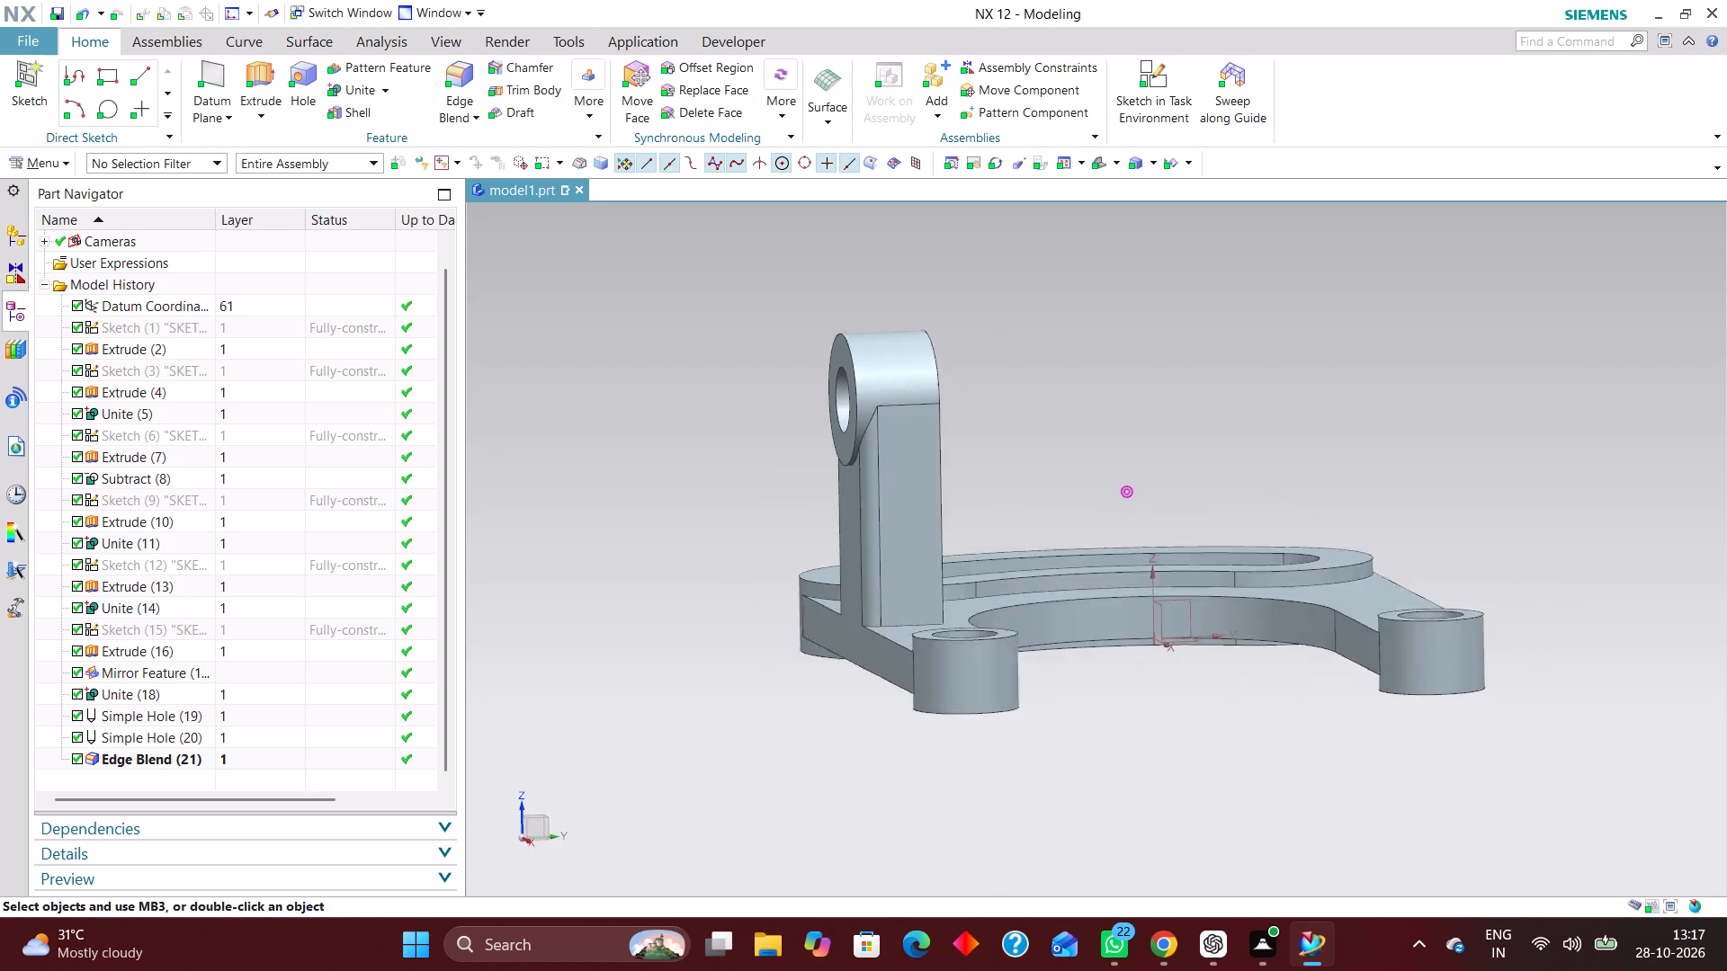
pyautogui.scroll(3, 833, 345)
pyautogui.doubleClick(854, 356)
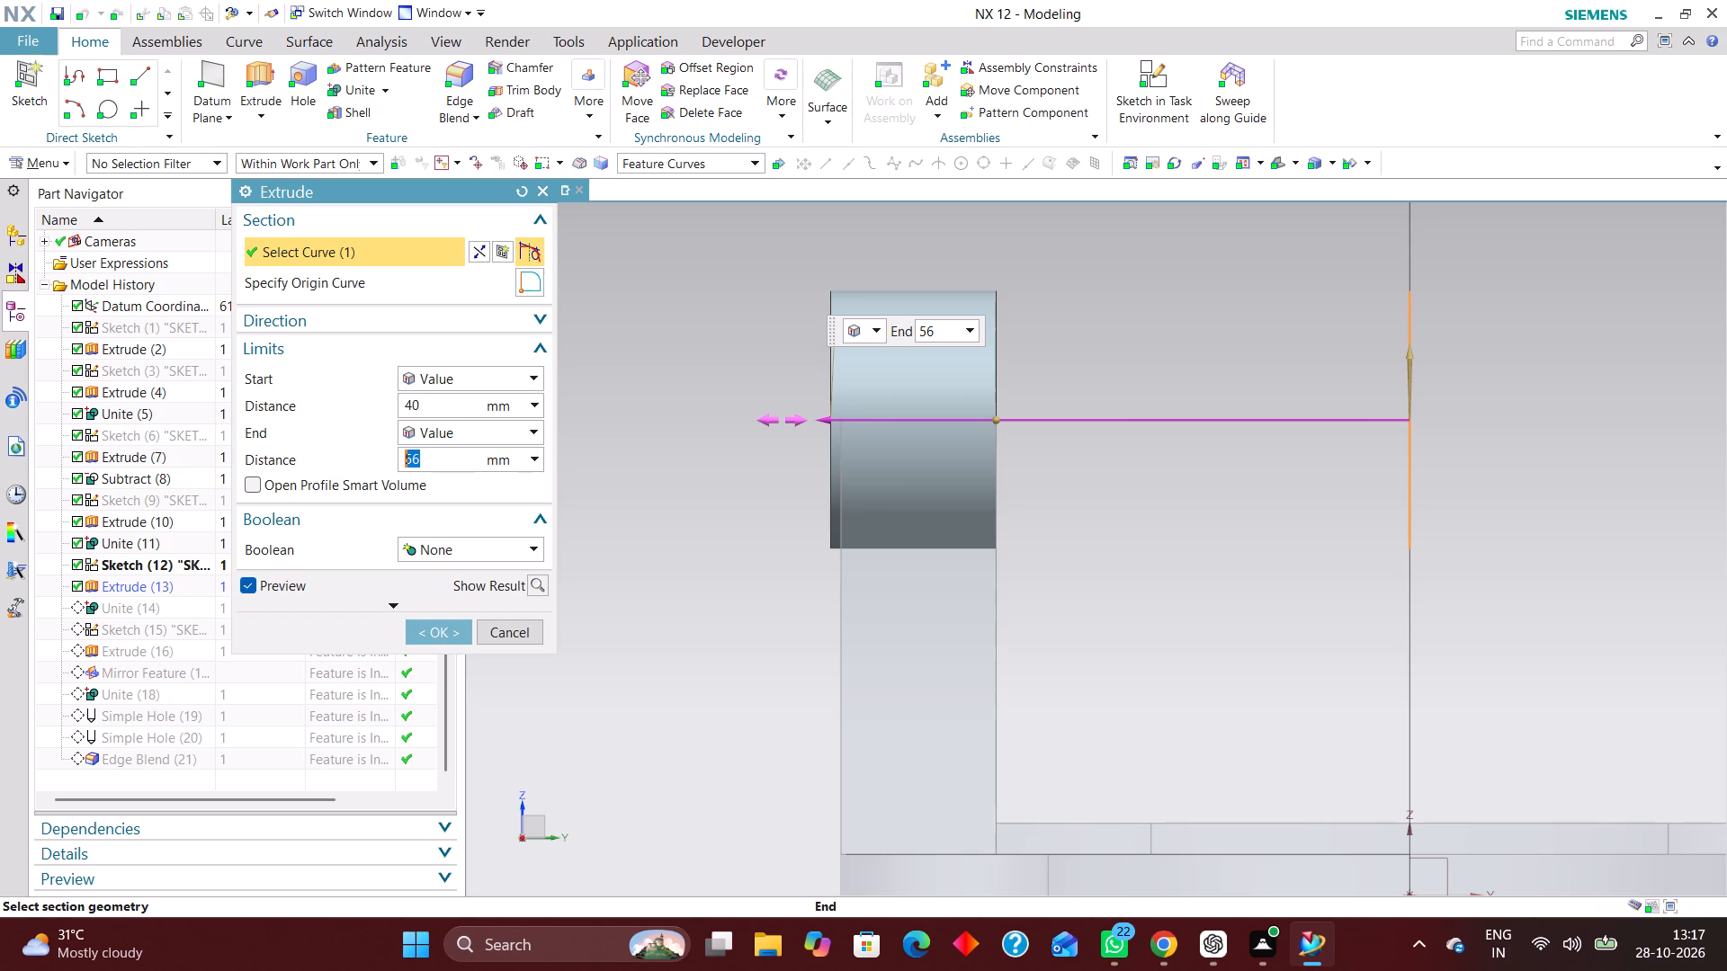
pyautogui.moveTo(822, 417); pyautogui.dragTo(832, 418)
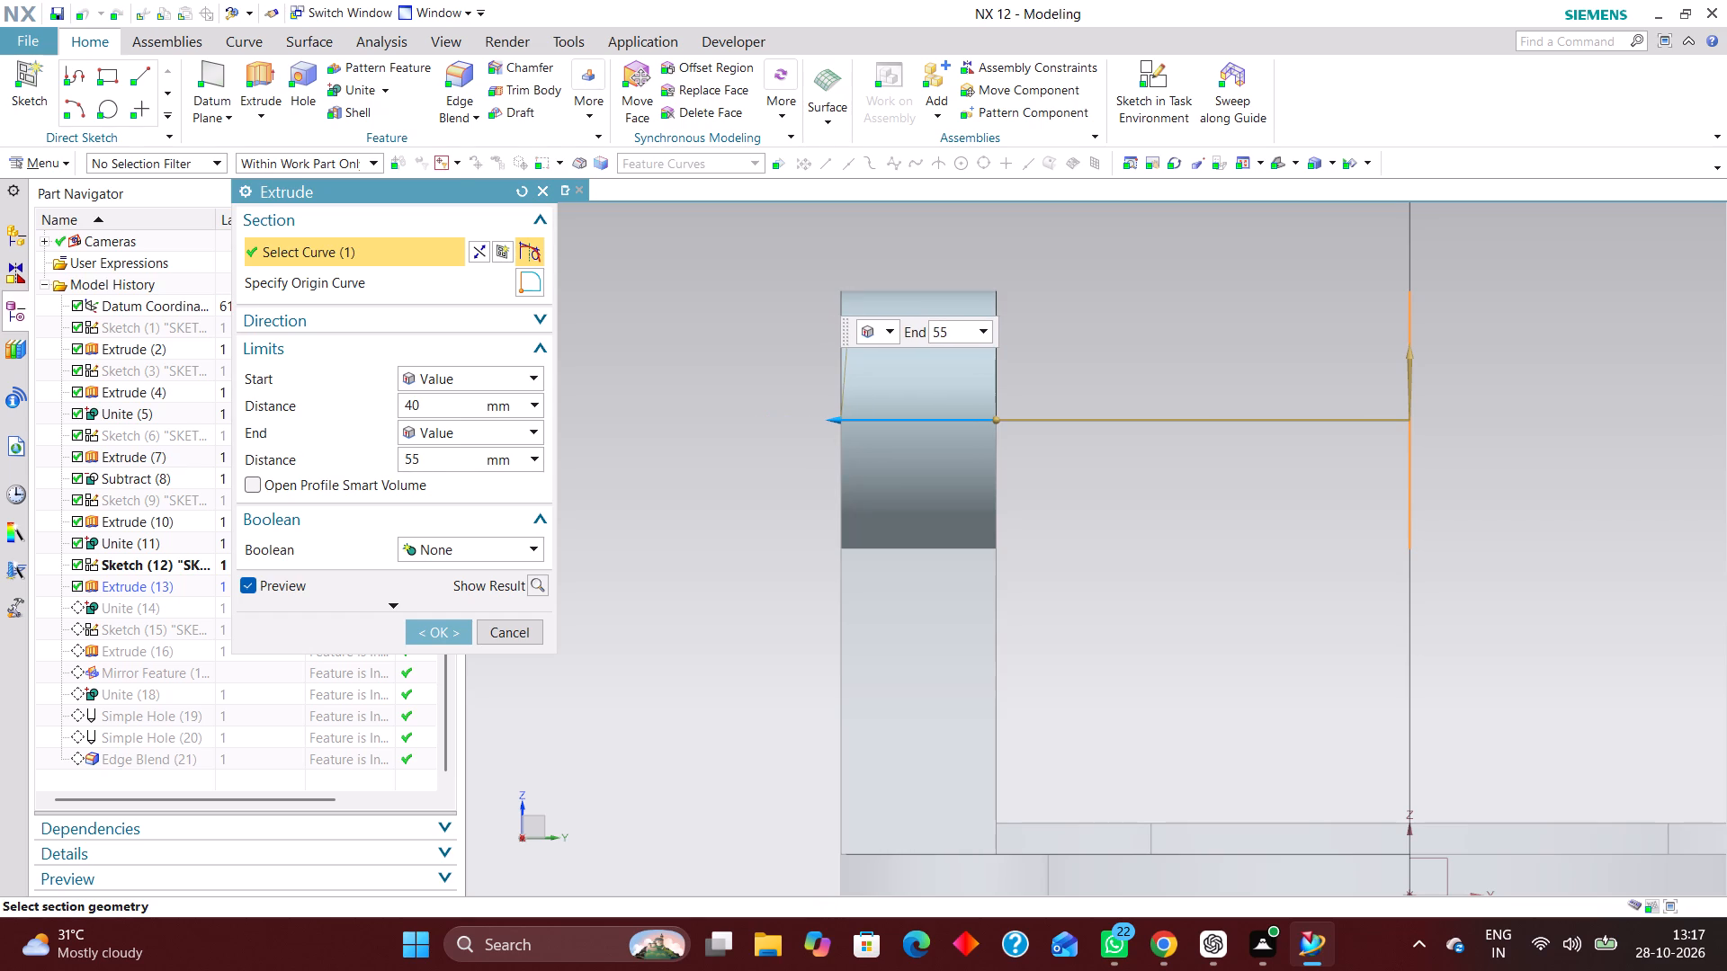
pyautogui.moveTo(832, 418); pyautogui.dragTo(819, 416)
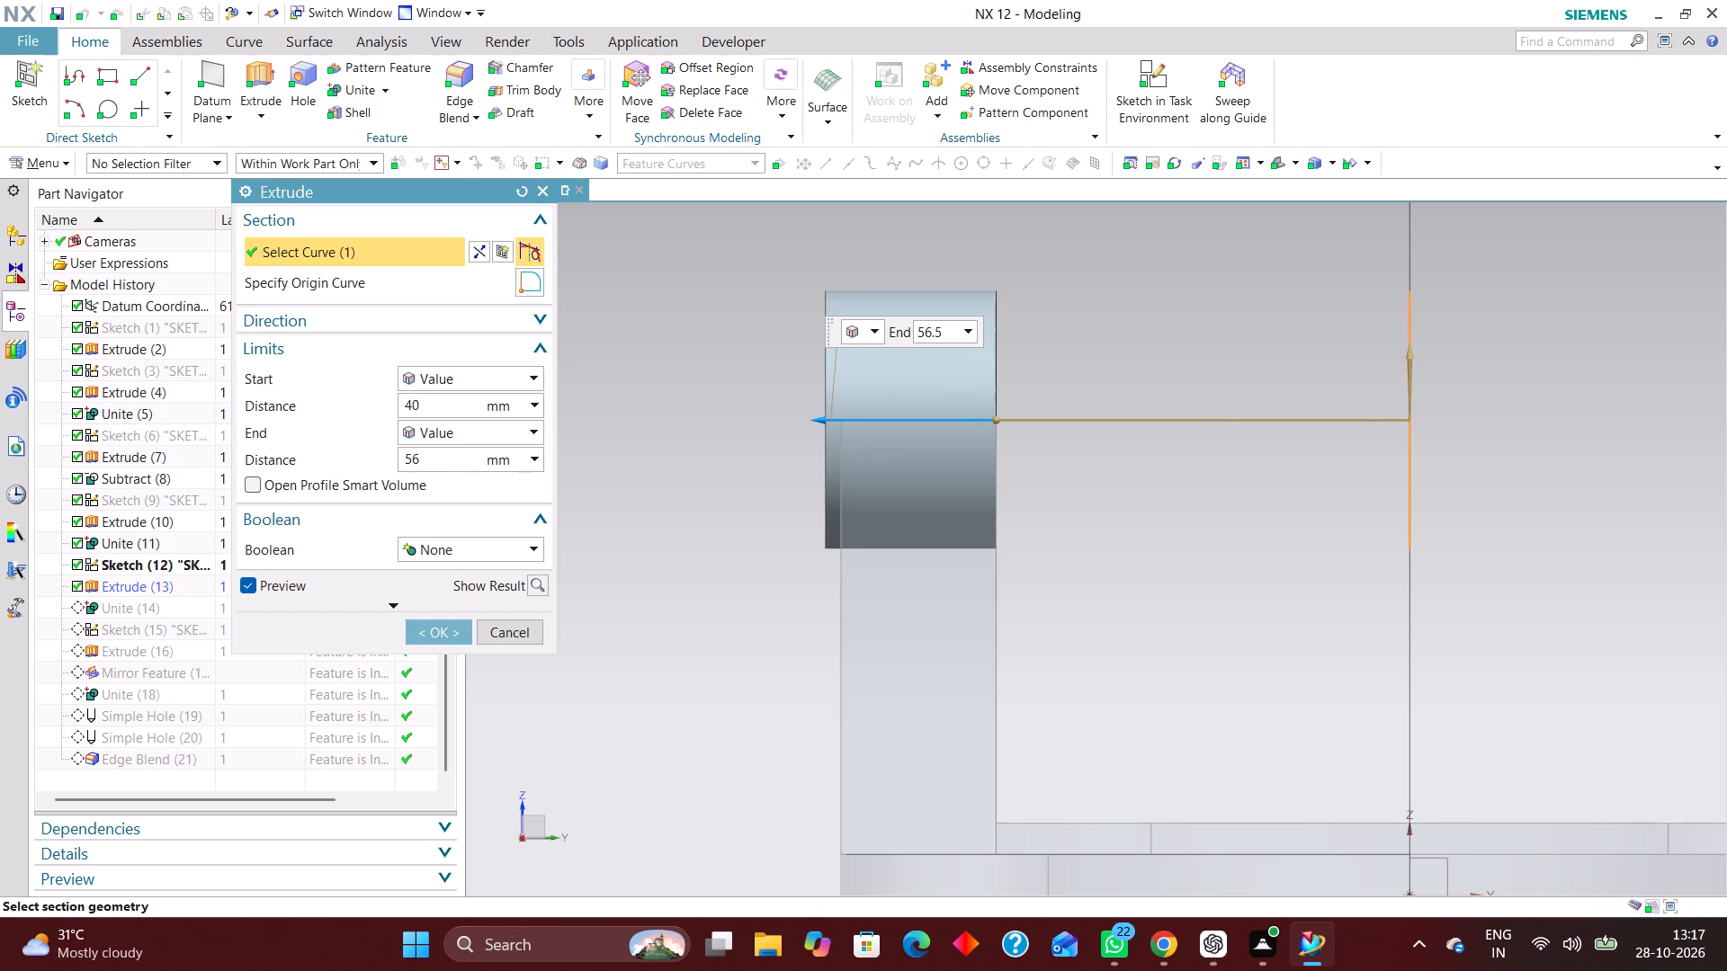
pyautogui.moveTo(819, 416); pyautogui.dragTo(800, 411)
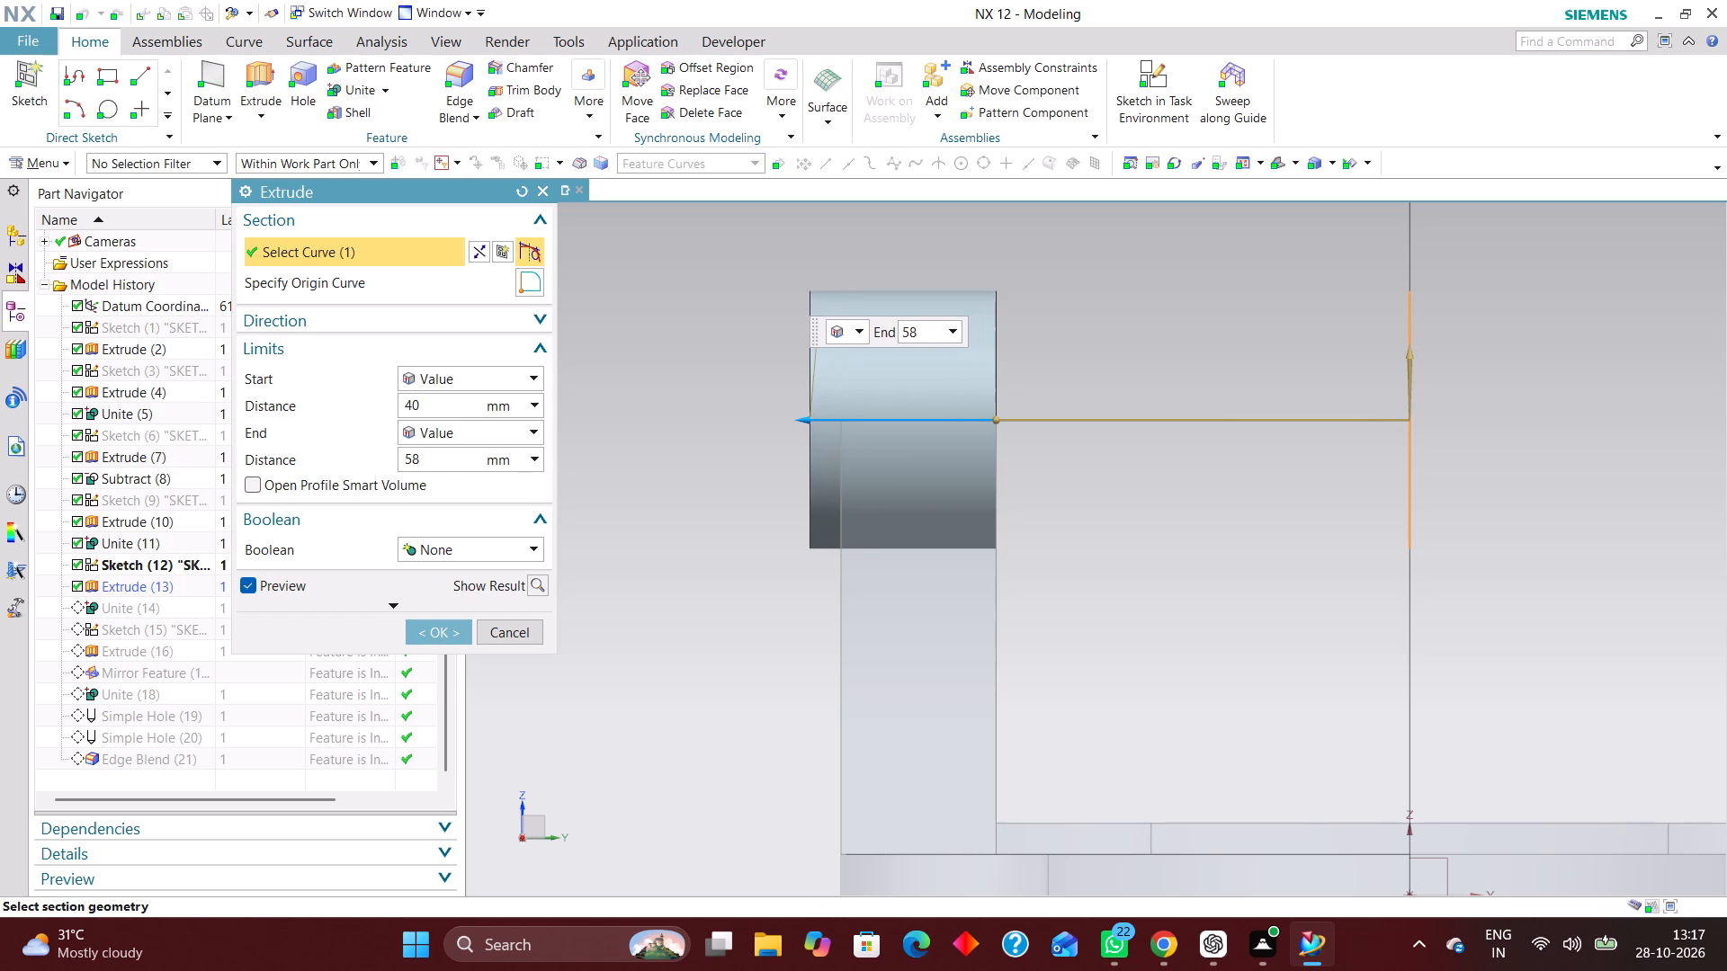
pyautogui.moveTo(800, 411); pyautogui.dragTo(791, 410)
pyautogui.click(452, 627)
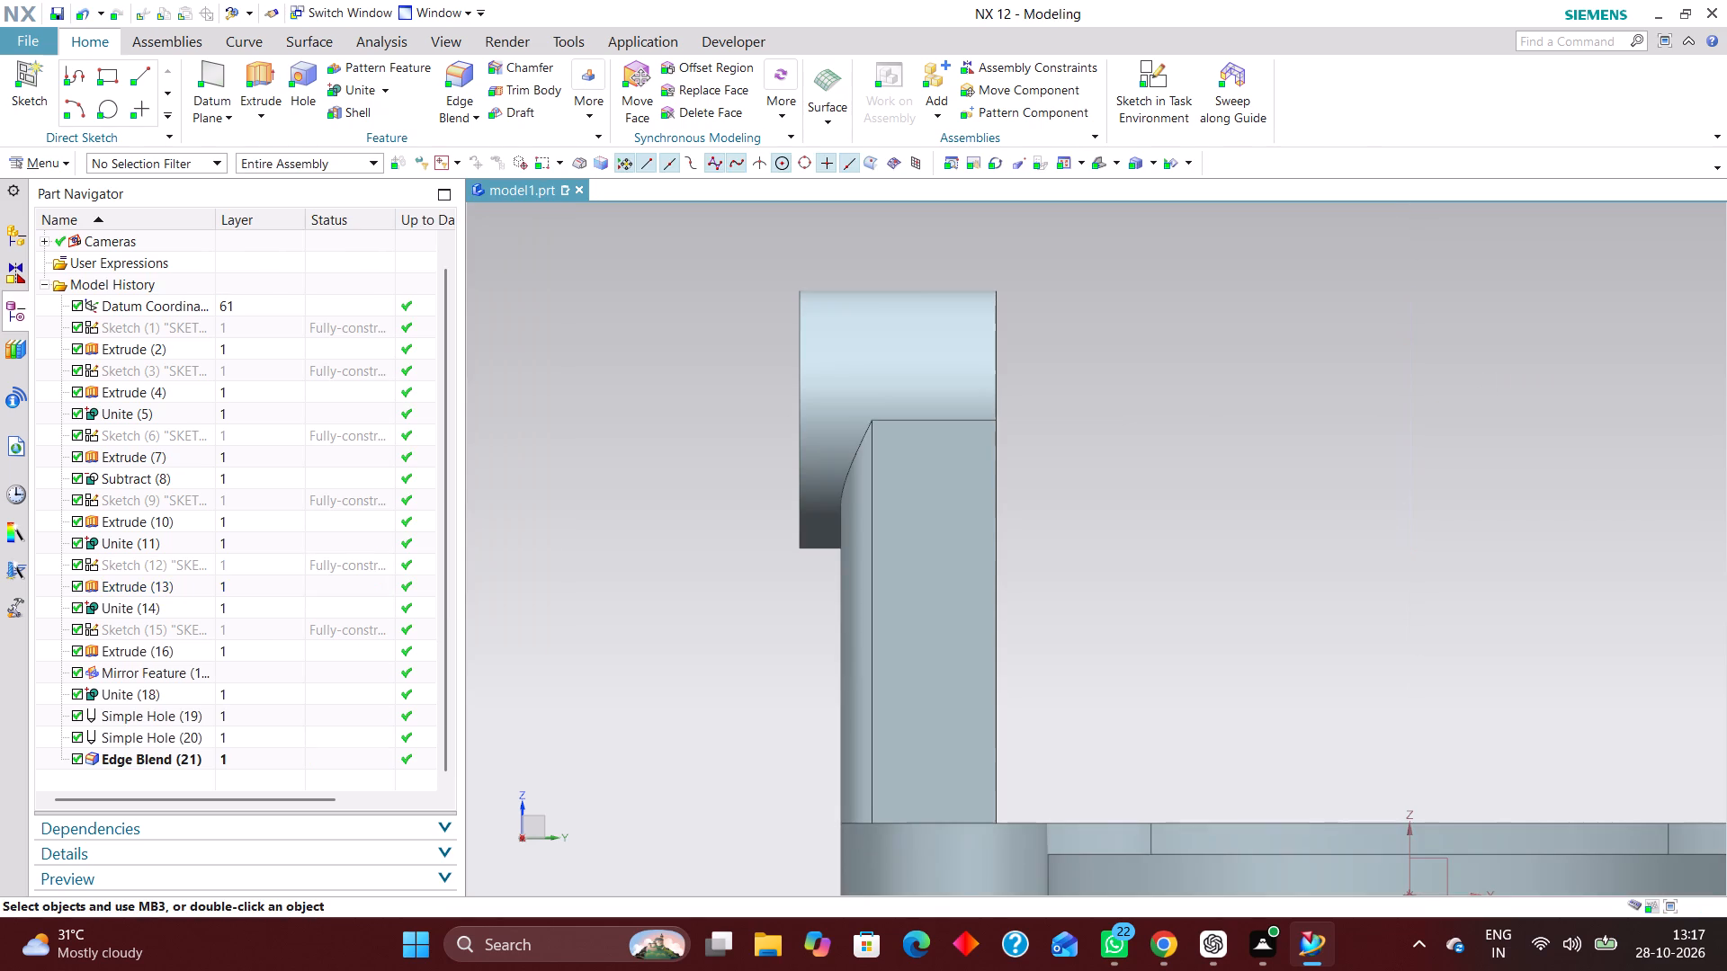
# Examine the lengthened boss and the rest of the bracket from several angles, finishing in an isometric view.
pyautogui.moveTo(684, 474); pyautogui.dragTo(741, 503, button='middle')
pyautogui.scroll(-2, 740, 467)
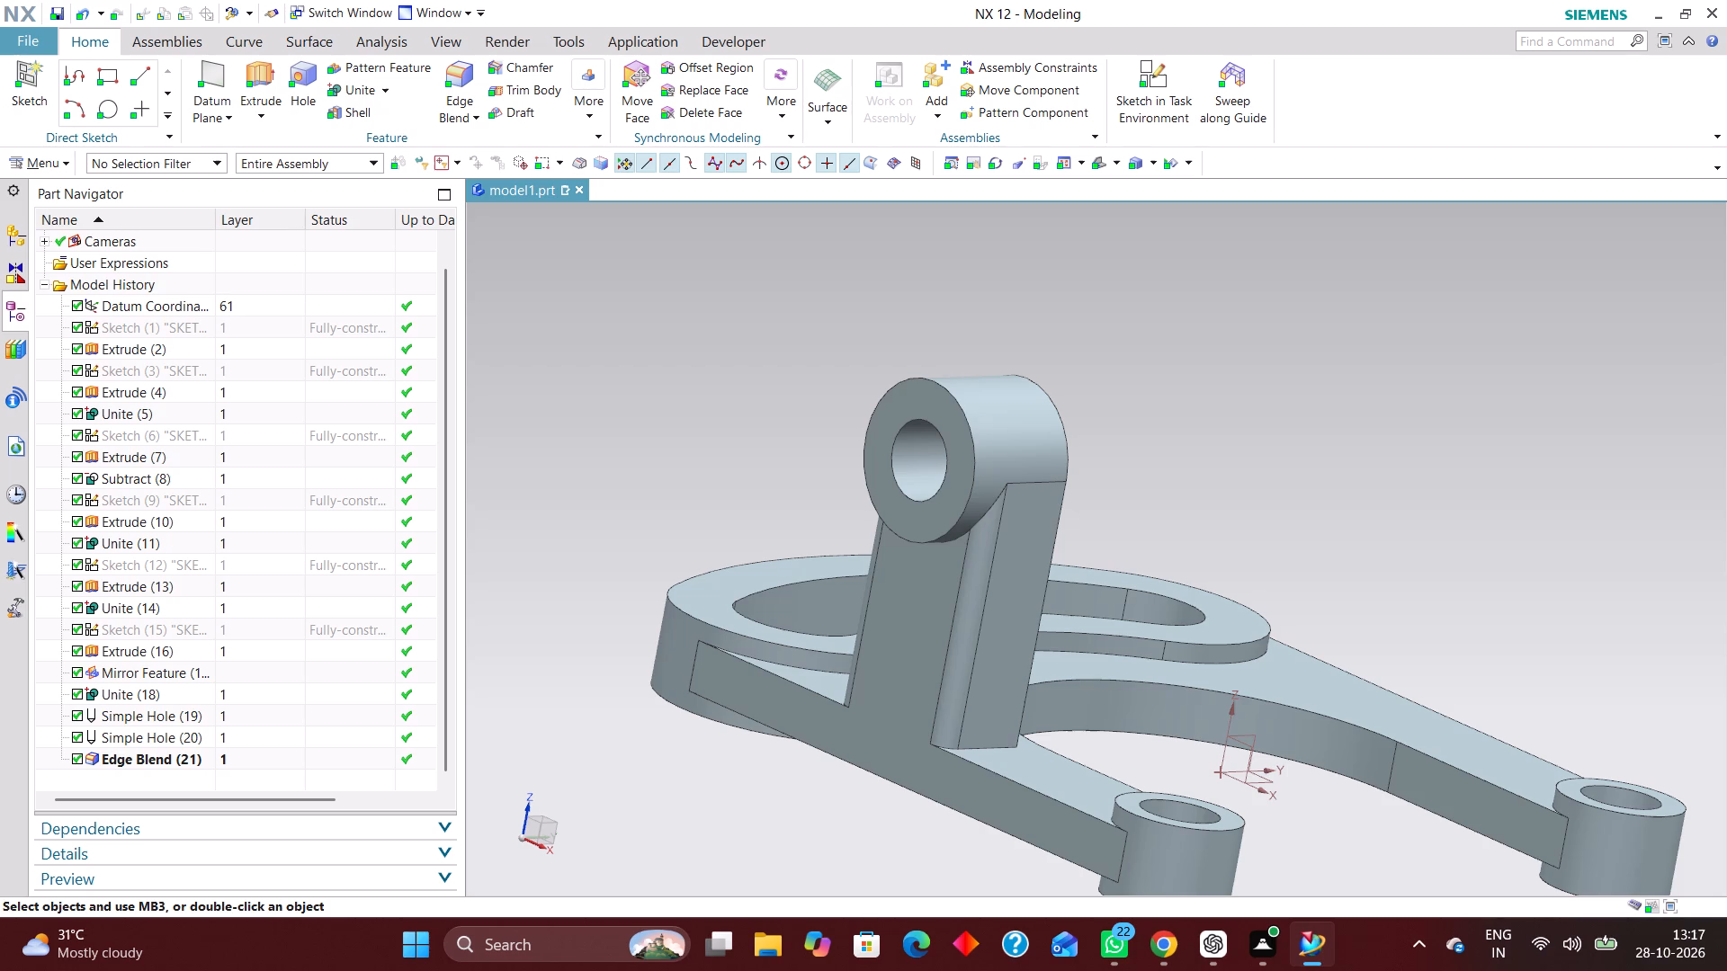
pyautogui.moveTo(1189, 420); pyautogui.dragTo(1130, 417, button='middle')
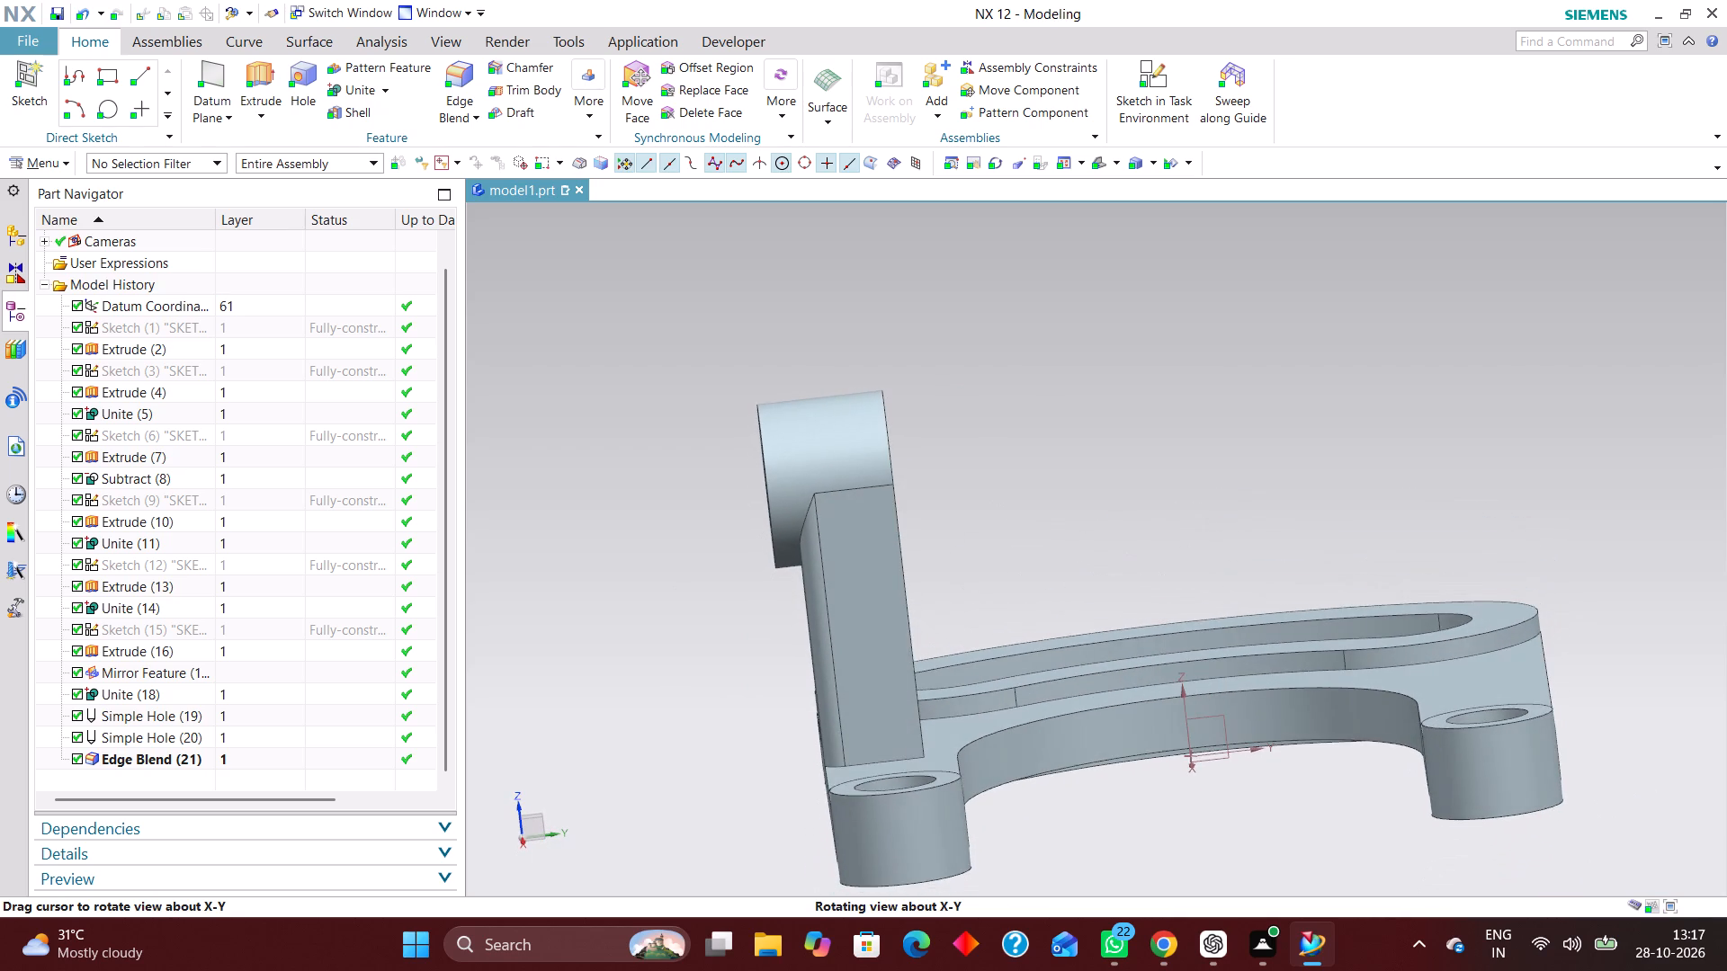
pyautogui.moveTo(1130, 417); pyautogui.dragTo(1130, 420, button='middle')
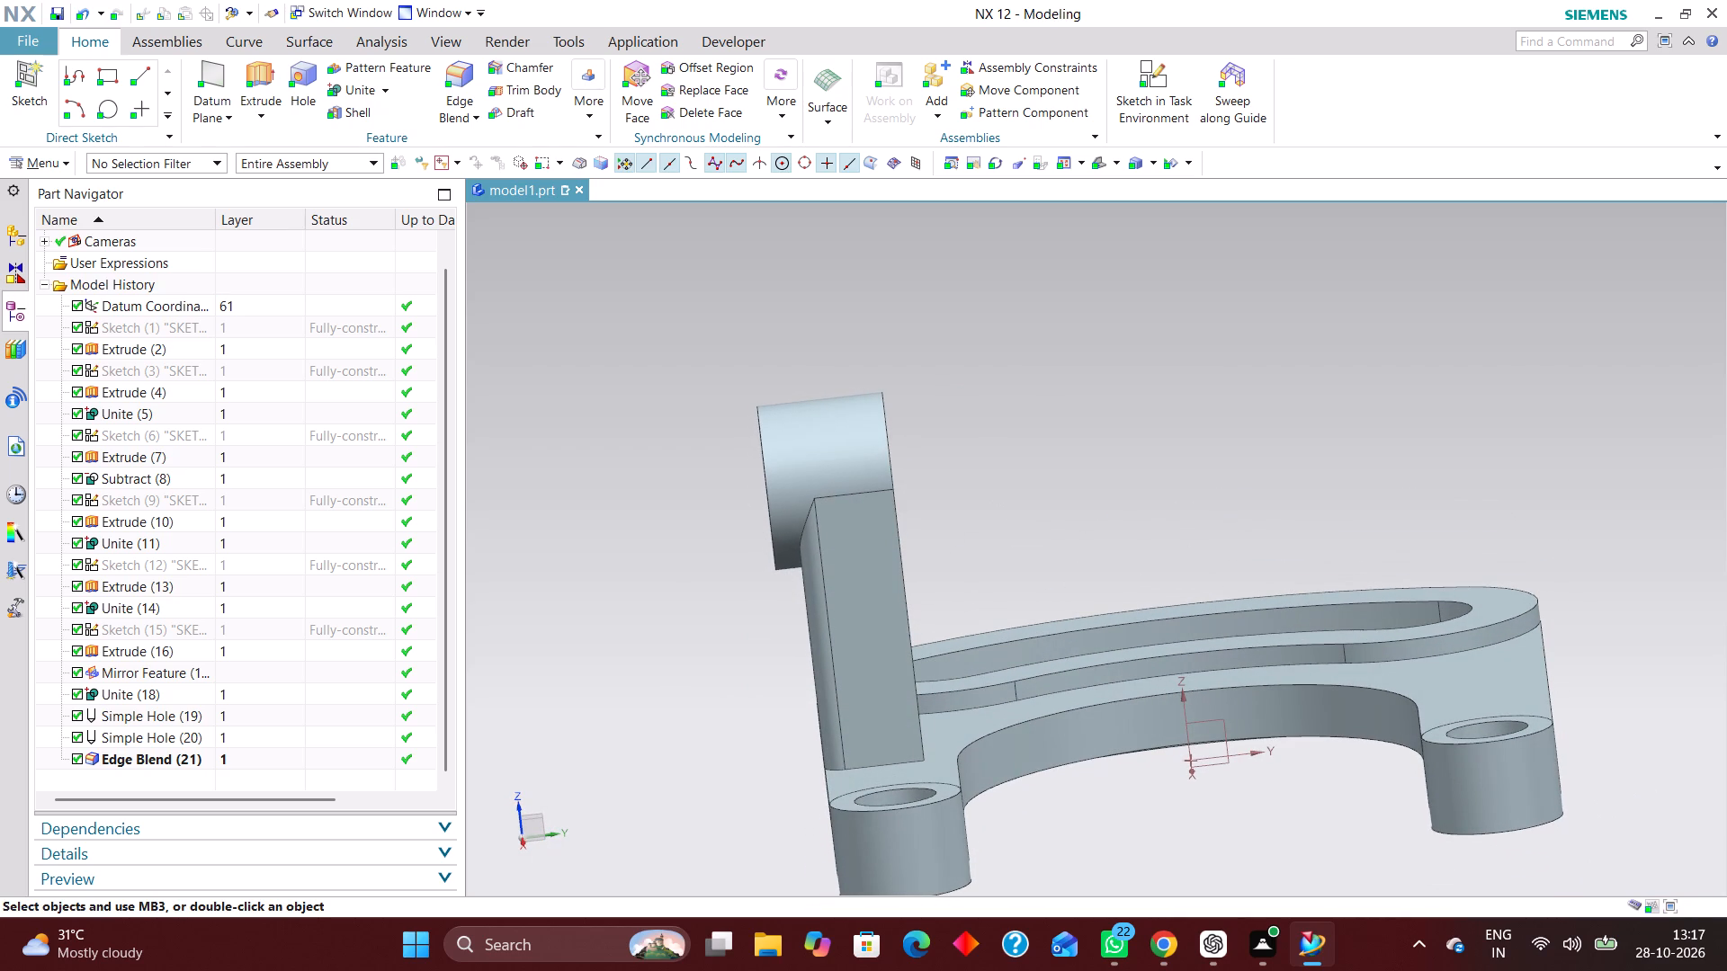
pyautogui.press('End')
pyautogui.press('End')
pyautogui.press('End')
pyautogui.press('End')
pyautogui.press('End')
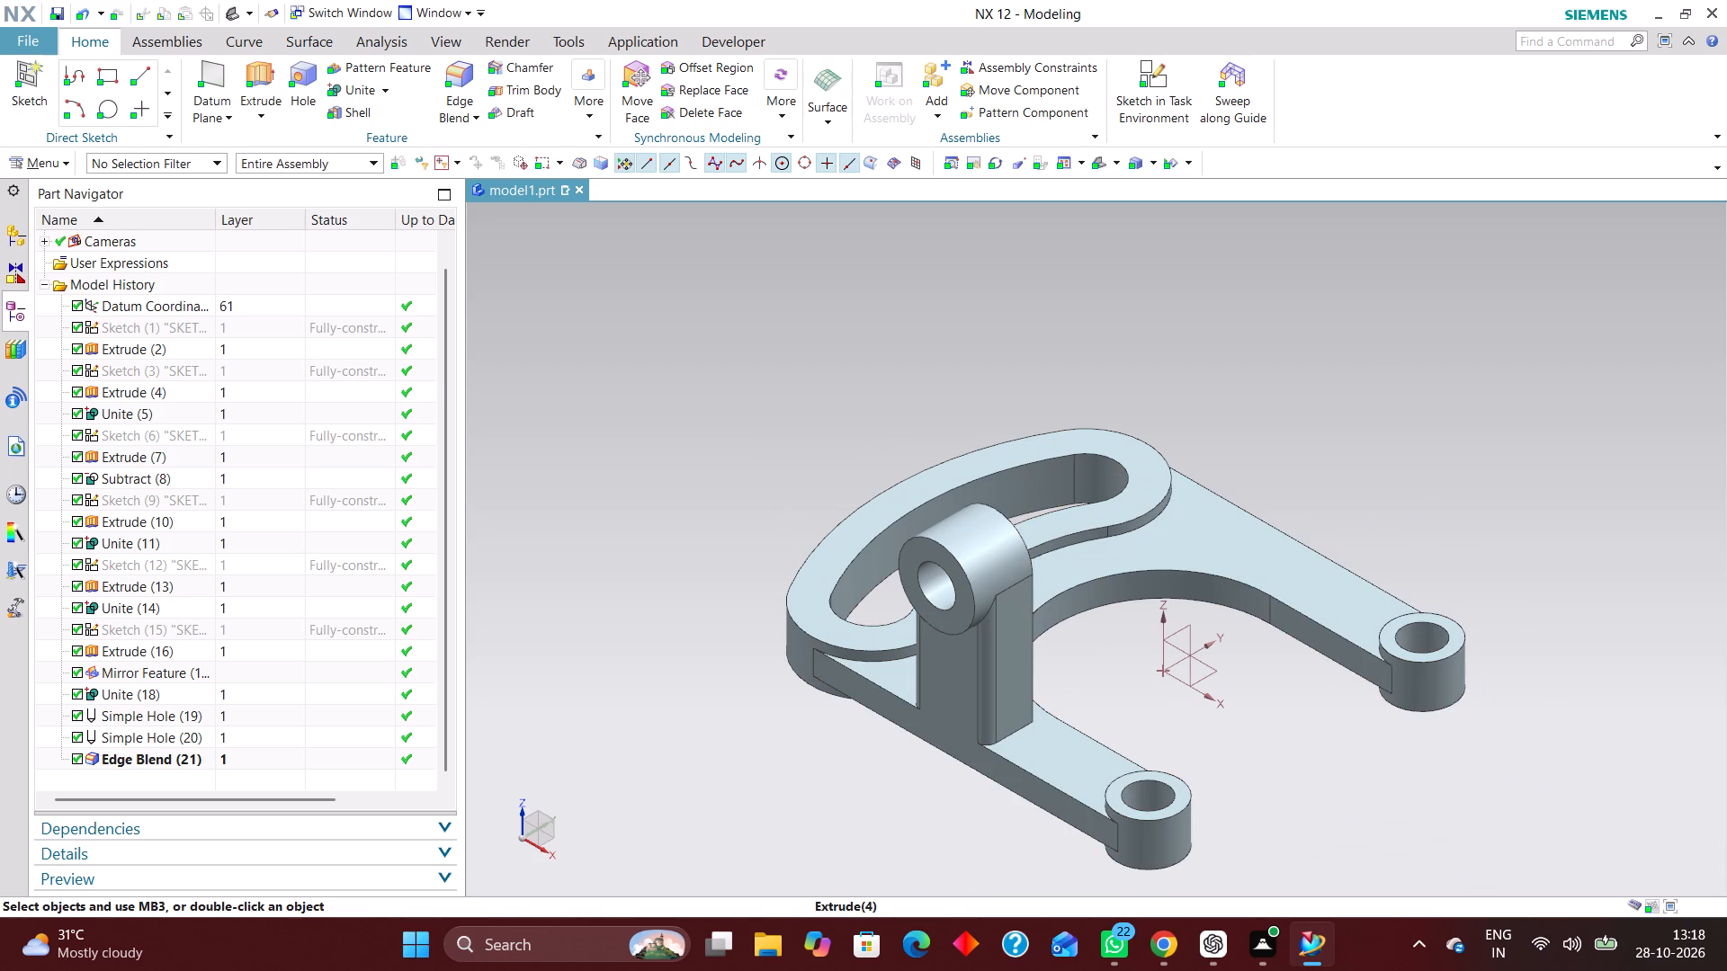
pyautogui.scroll(-2, 1363, 514)
pyautogui.scroll(2, 1374, 545)
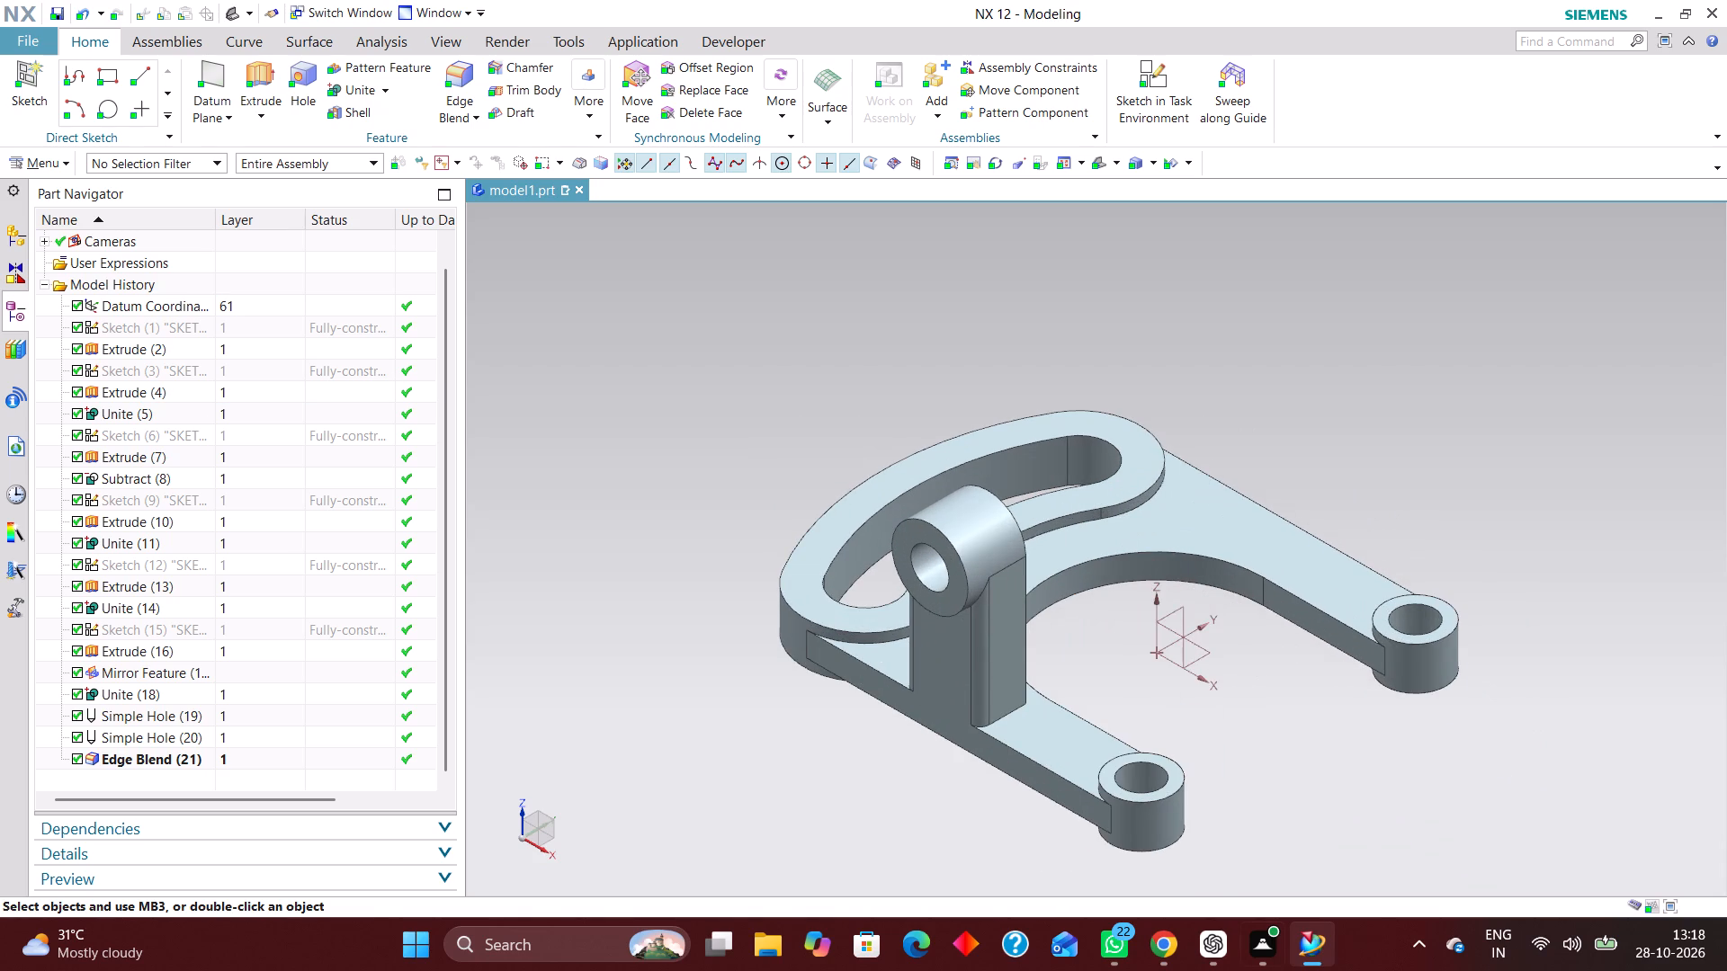
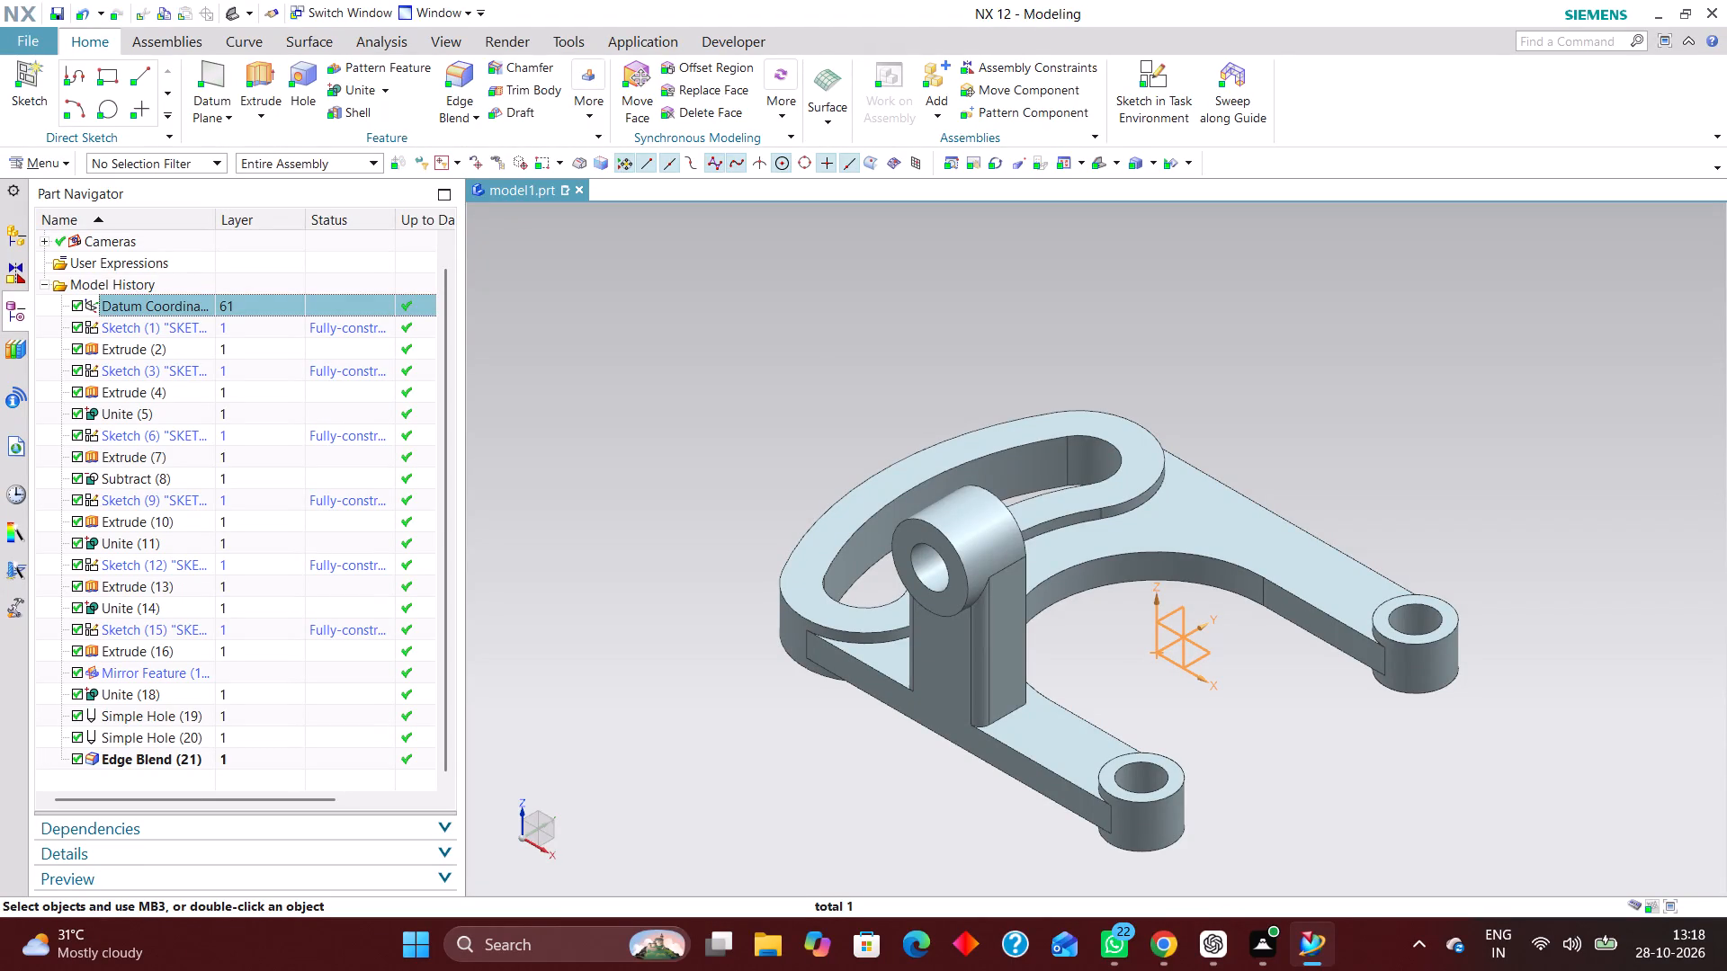
# Move the datum coordinate system to layer 220.
pyautogui.hotkey('ctrl', 'j')
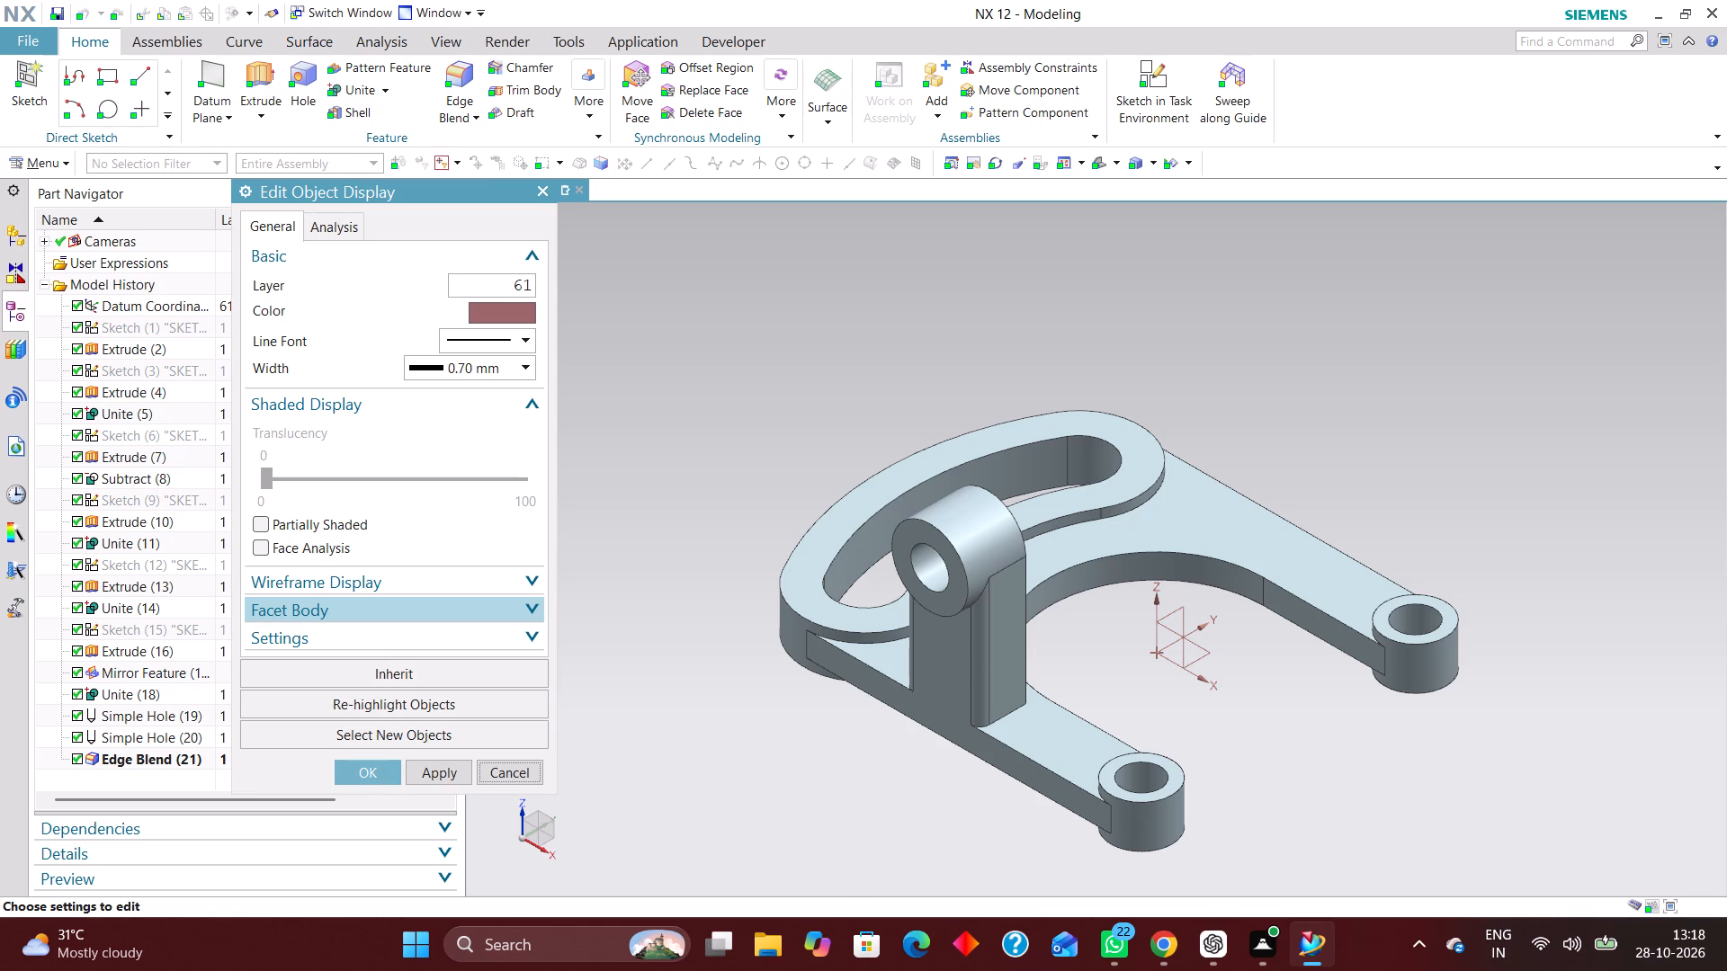
pyautogui.moveTo(510, 289); pyautogui.dragTo(590, 285)
pyautogui.moveTo(590, 285); pyautogui.dragTo(591, 285)
pyautogui.write('220')
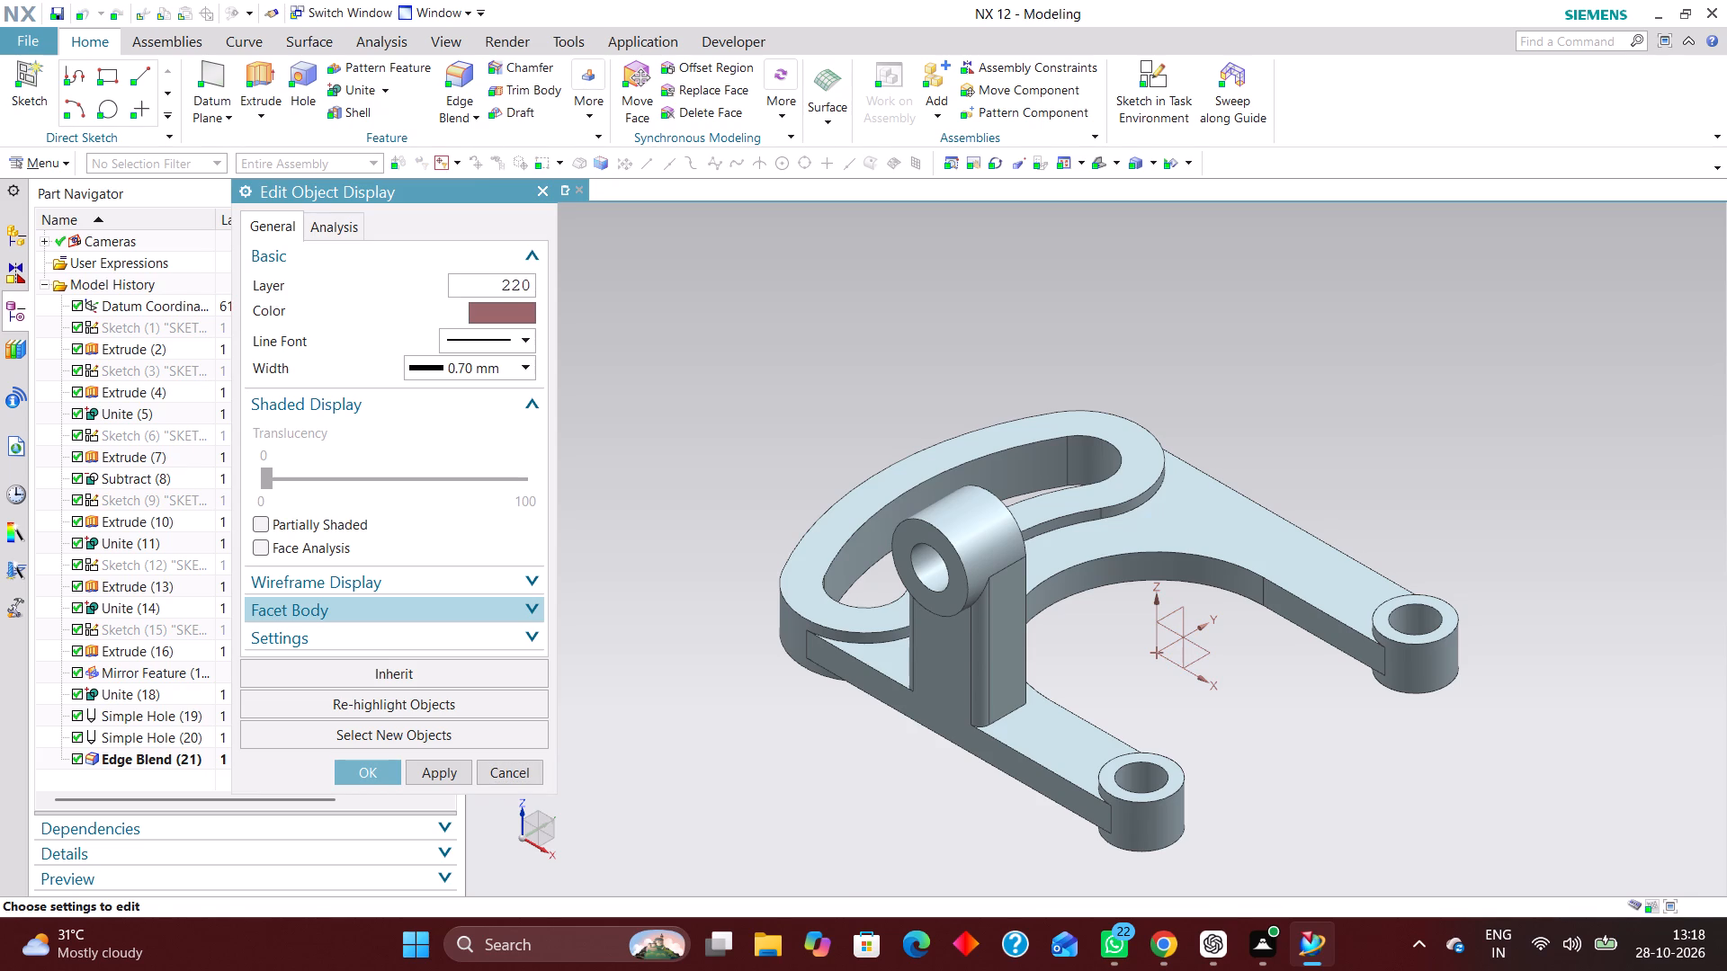
pyautogui.press('Return')
# Move the curved slot guide's outline sketch, Sketch (1), to layer 11.
pyautogui.click(252, 322)
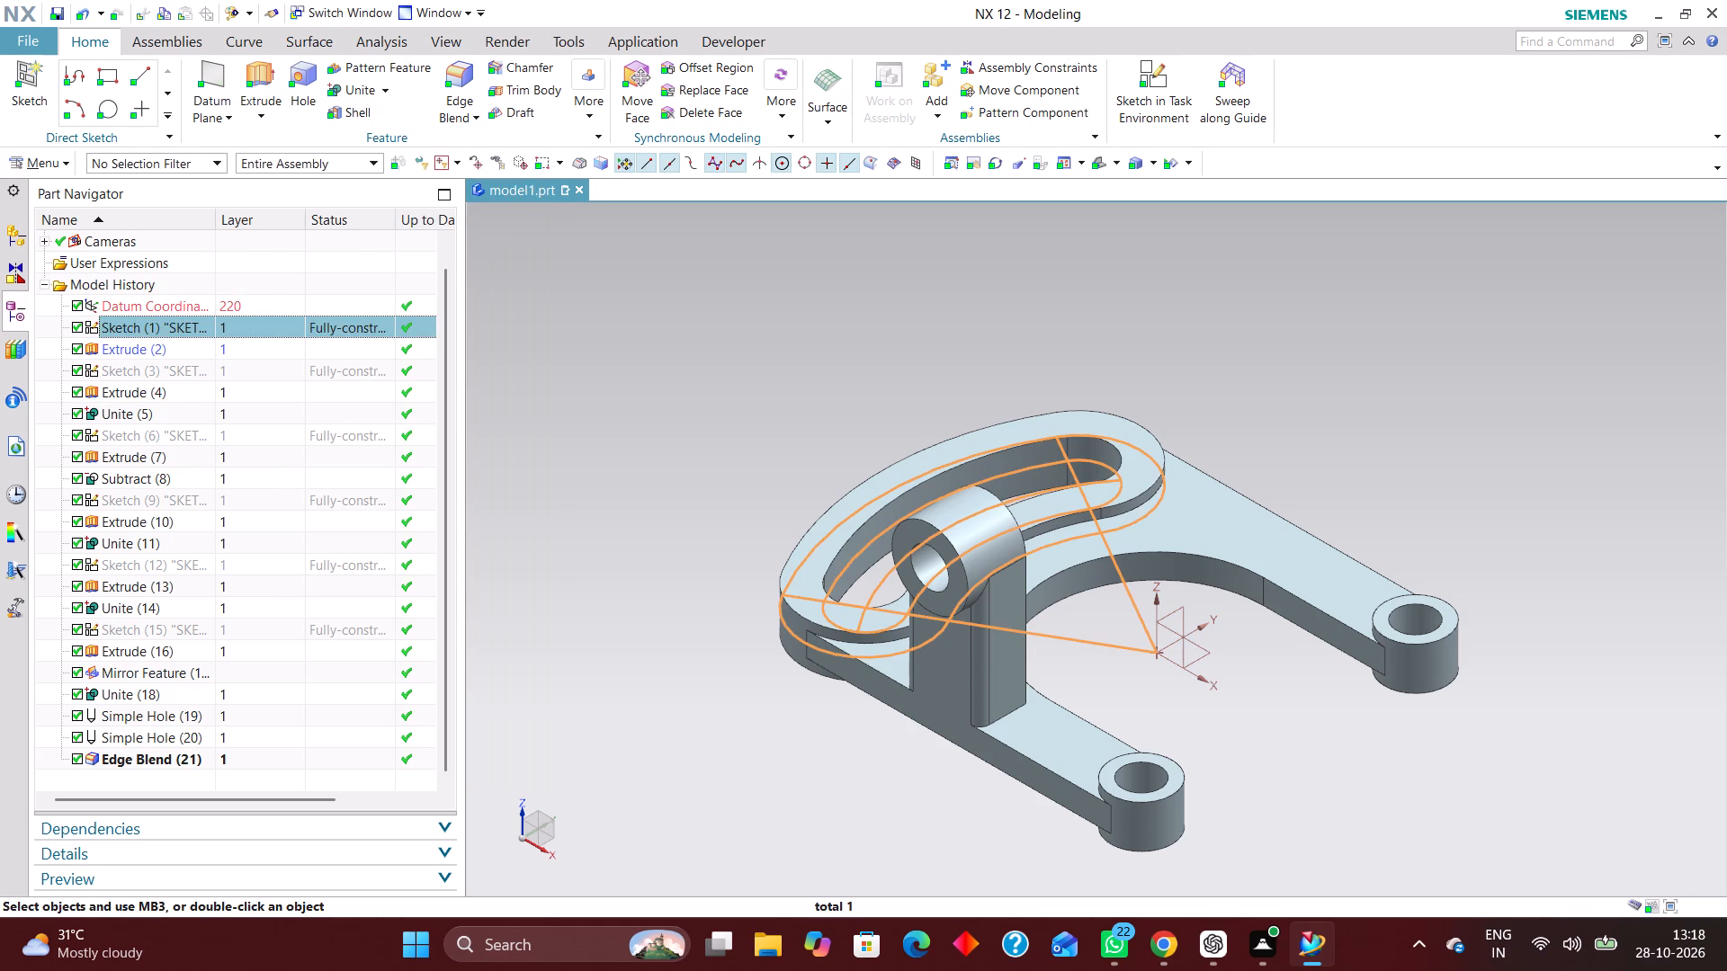
pyautogui.hotkey('ctrl', 'j')
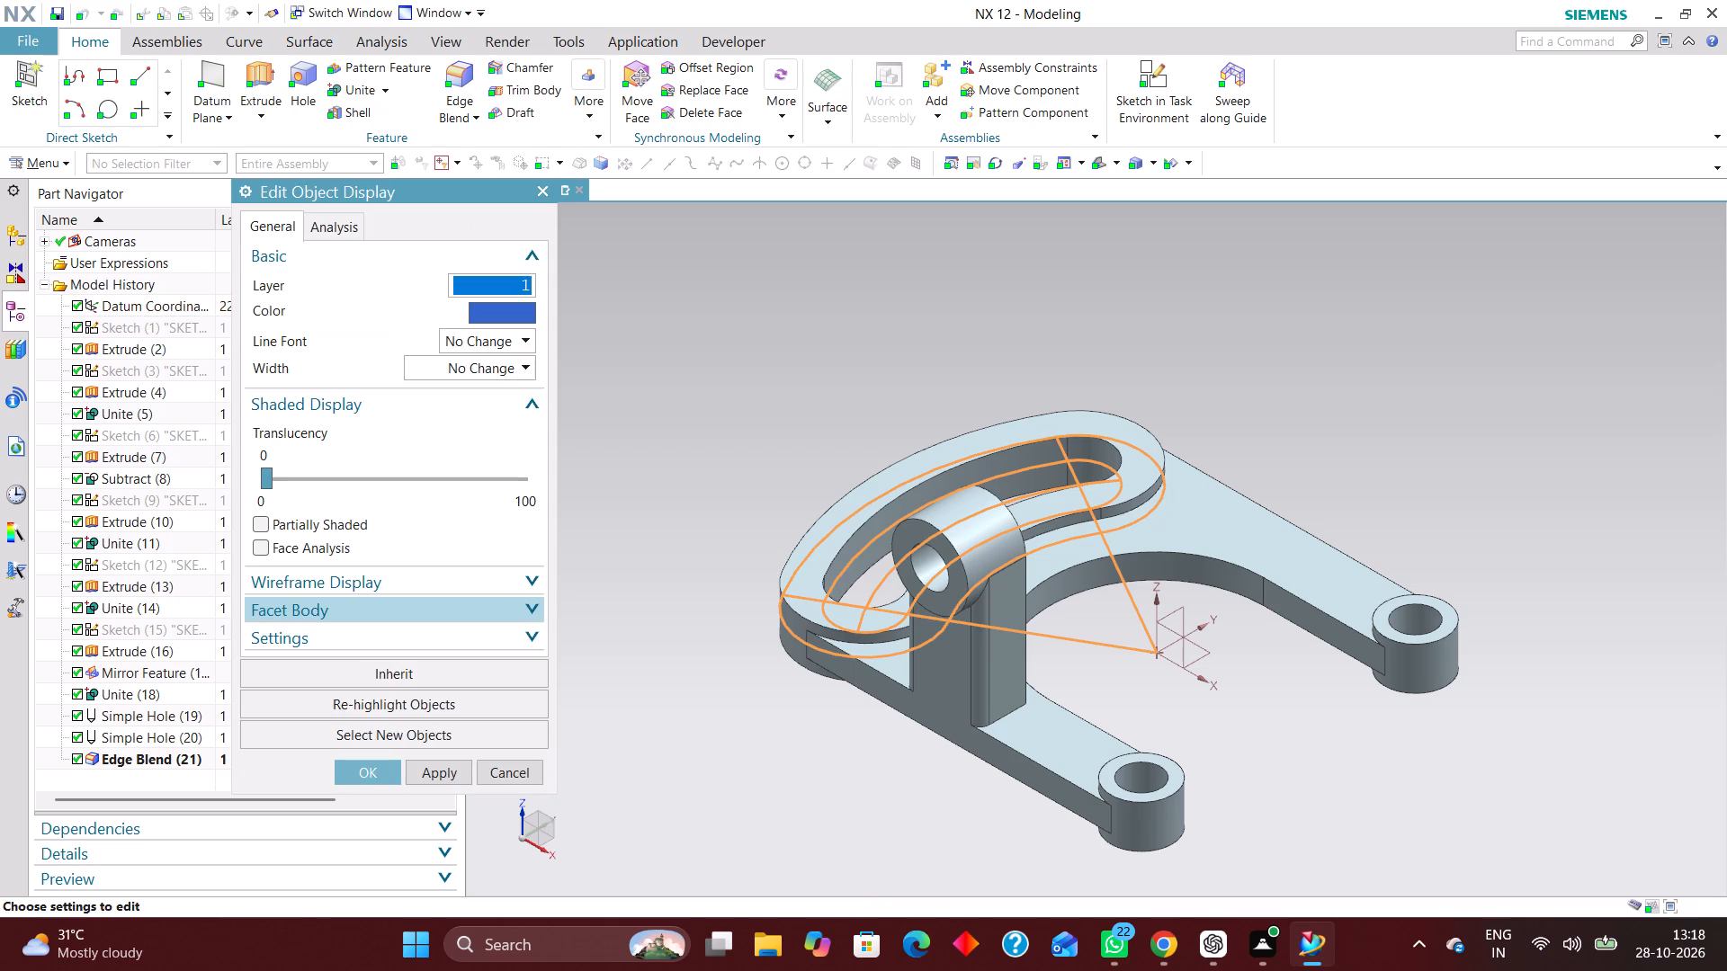
pyautogui.write('11')
pyautogui.press('Return')
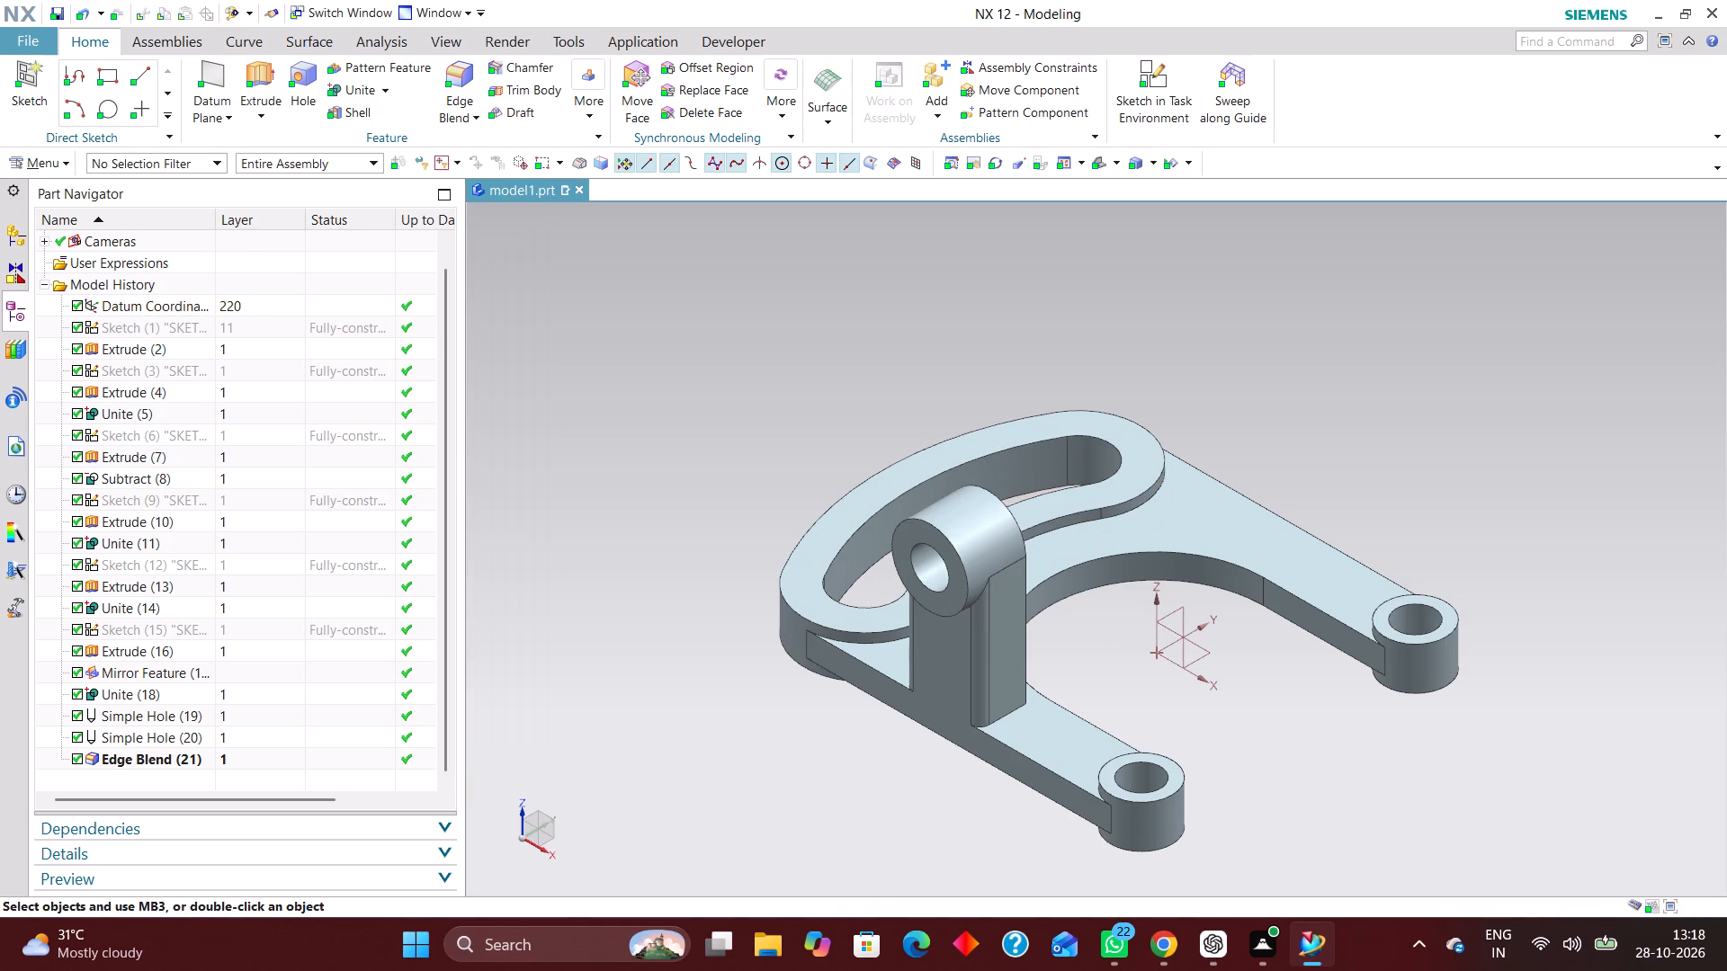
# Move the bracket's solid body to layer 2 by way of its first extrusion, Extrude (2).
pyautogui.click(222, 345)
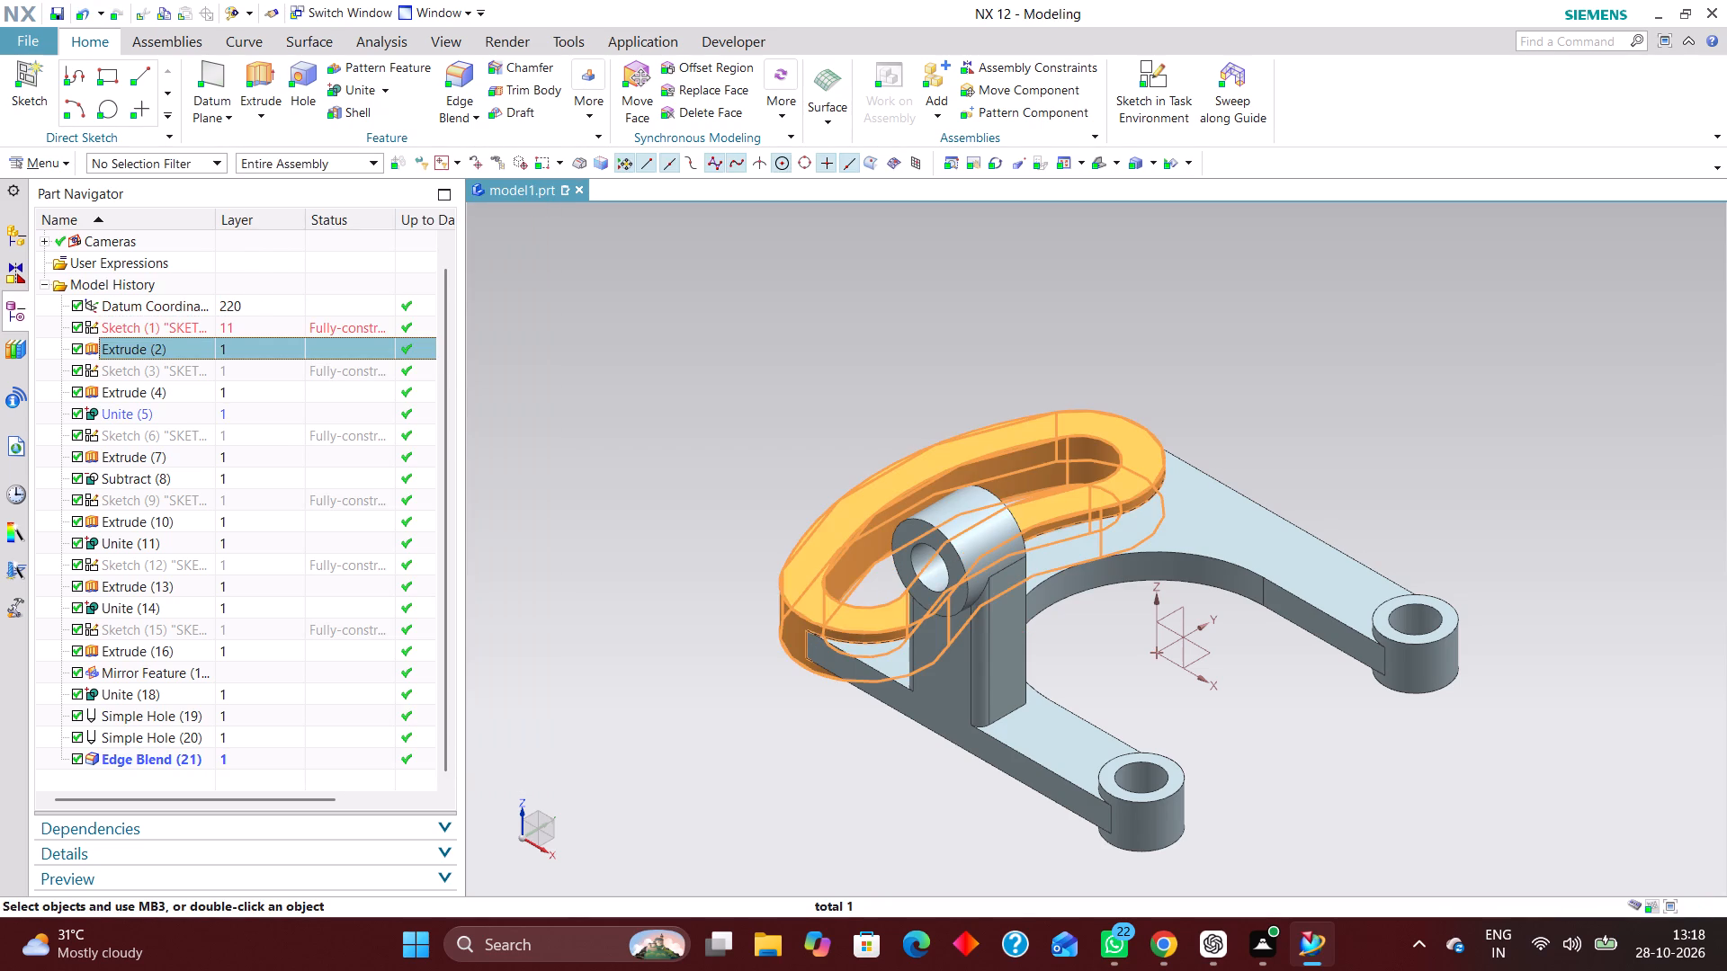
pyautogui.hotkey('ctrl', 'j')
pyautogui.press('2')
pyautogui.press('Return')
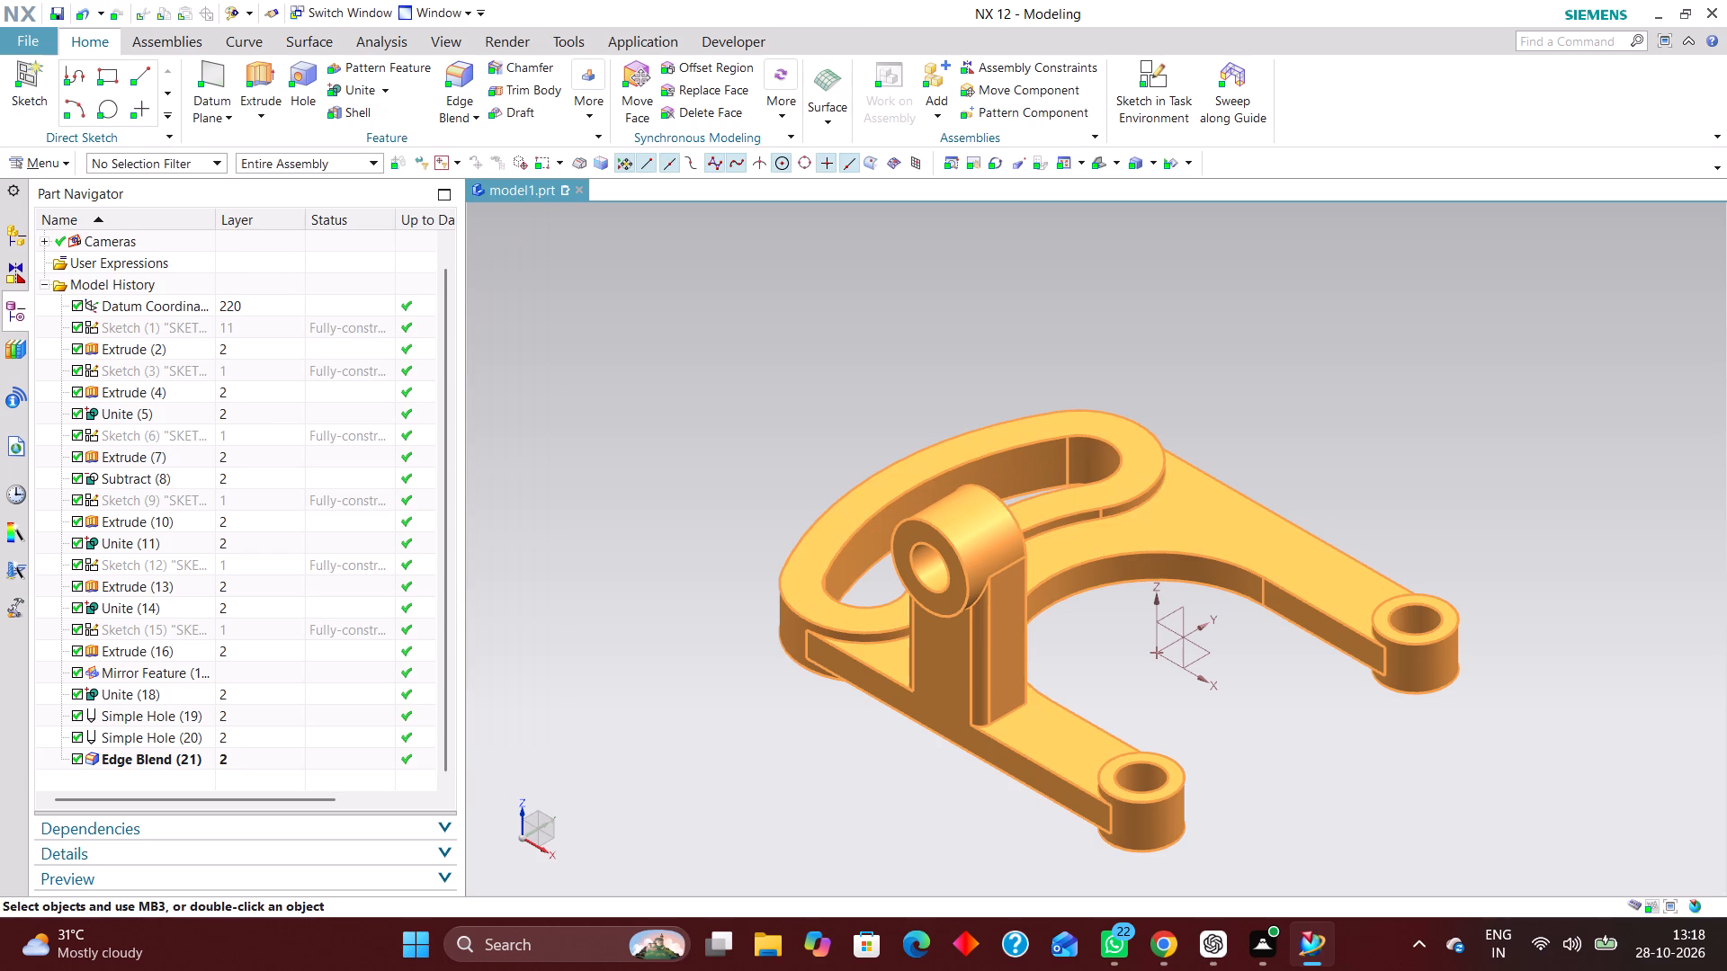
# Move the base plate outline, Sketch (3), to layer 12 and the slot cut profile, Sketch (6), to layer 13.
pyautogui.click(235, 368)
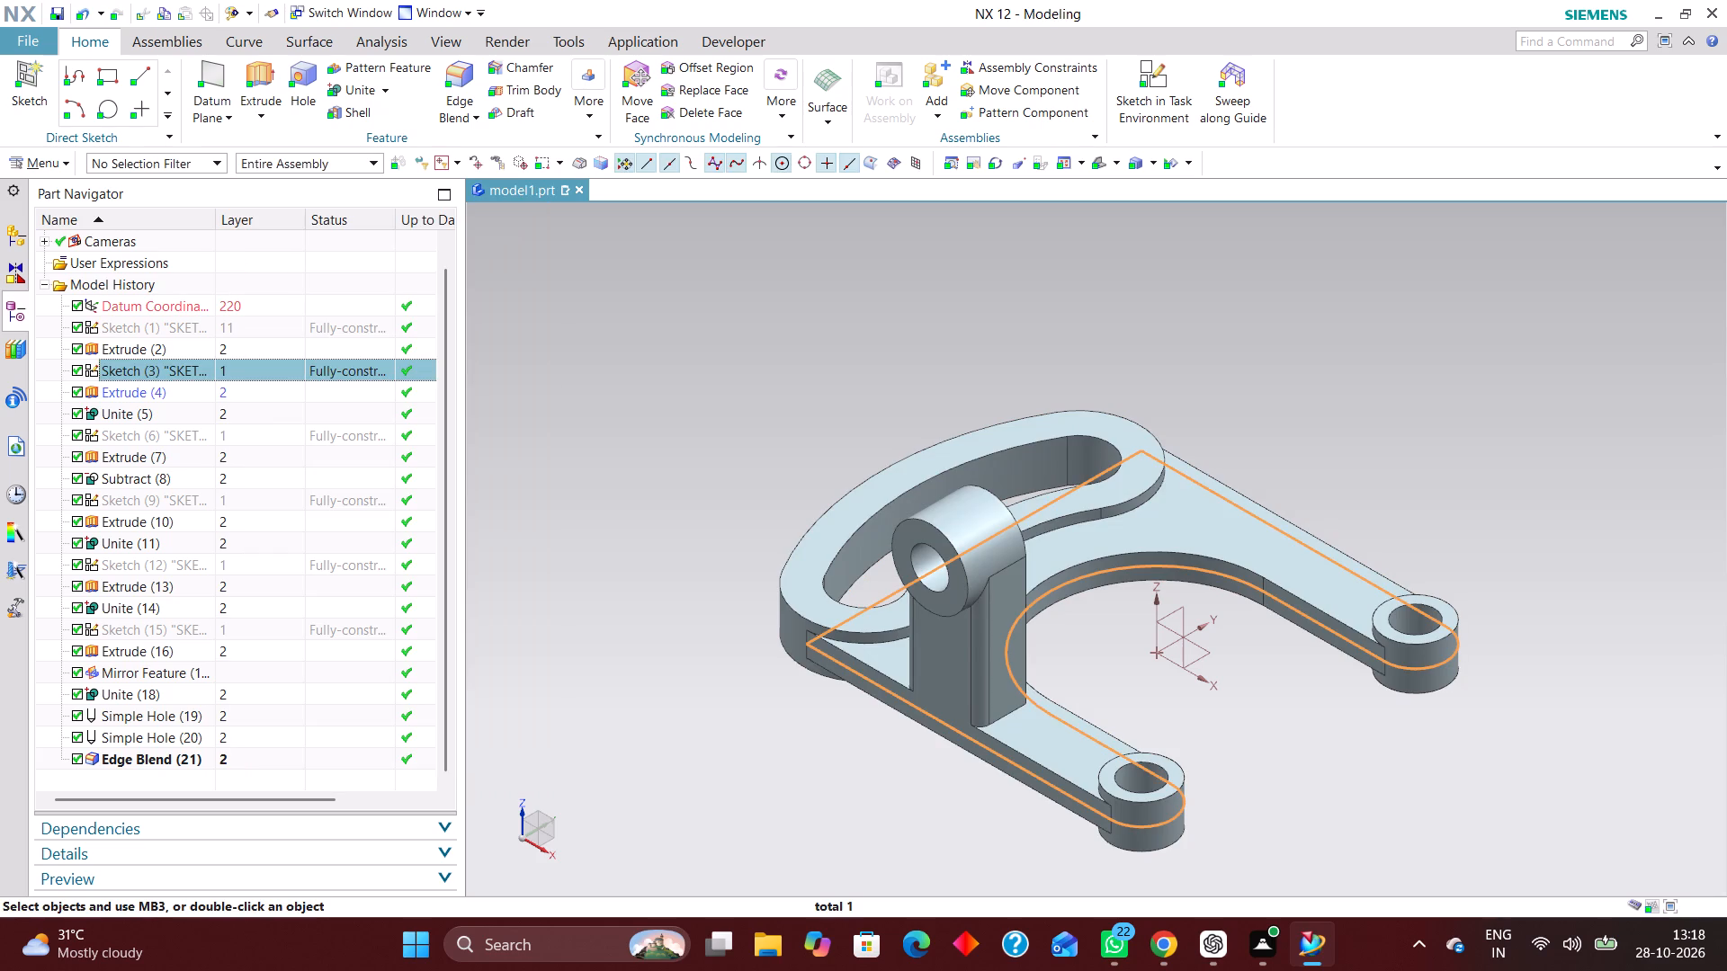
pyautogui.hotkey('ctrl', 'j')
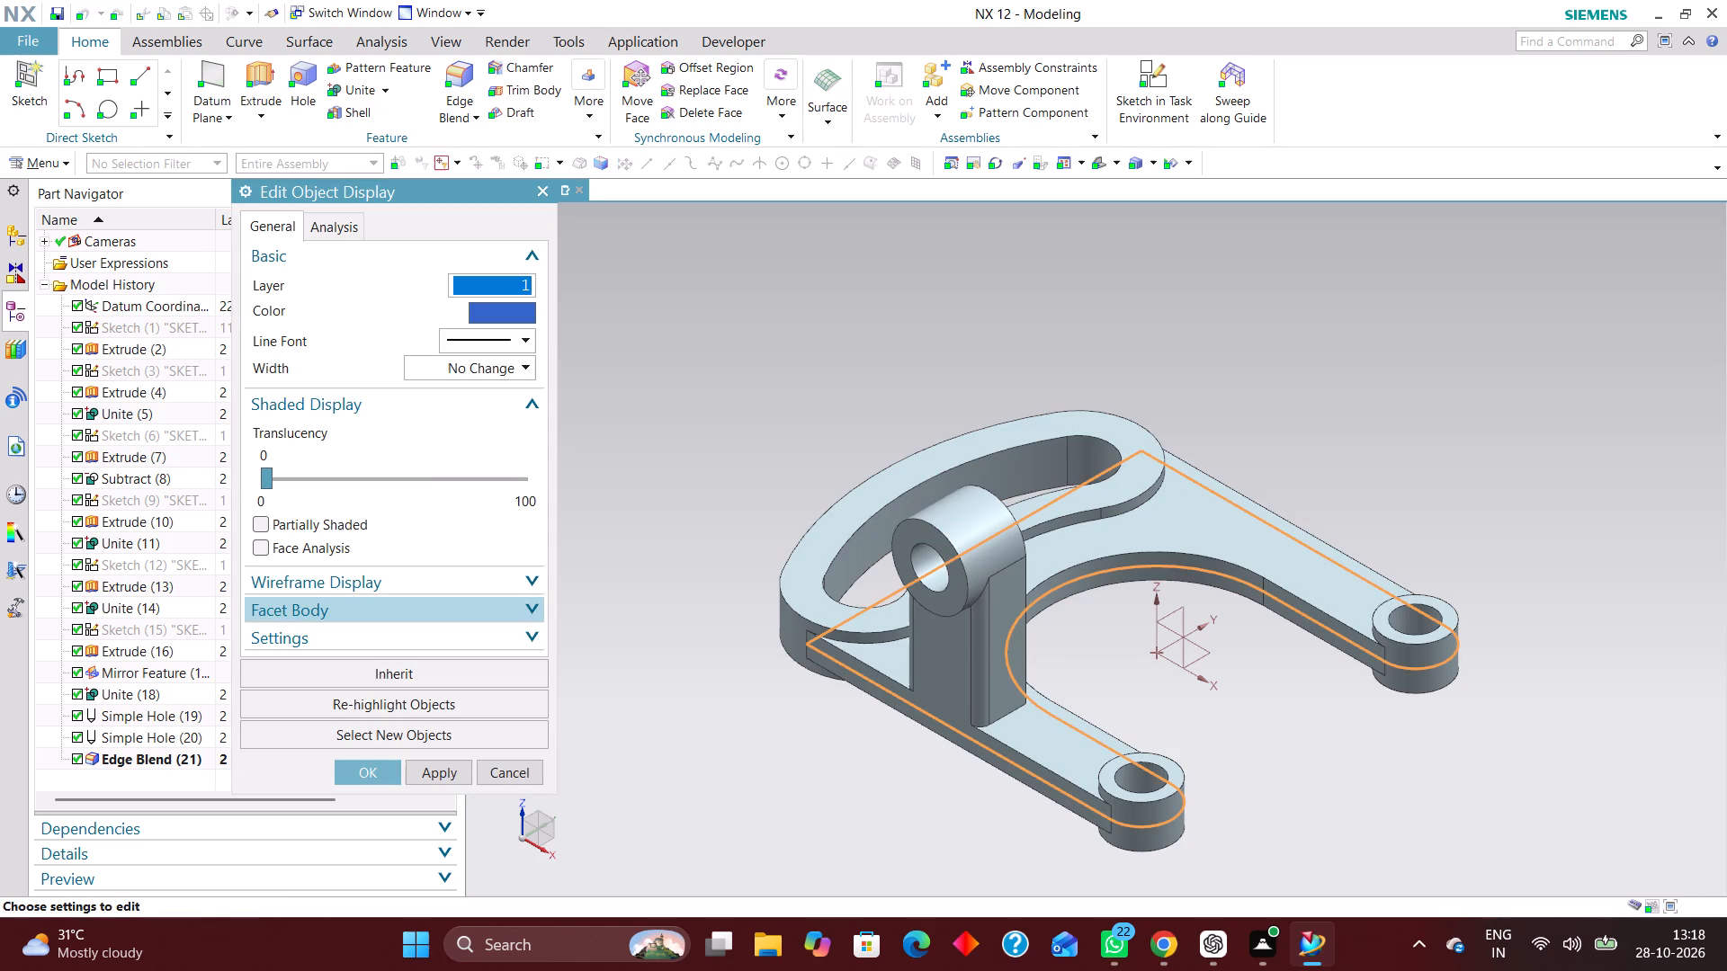
pyautogui.write('12')
pyautogui.press('Return')
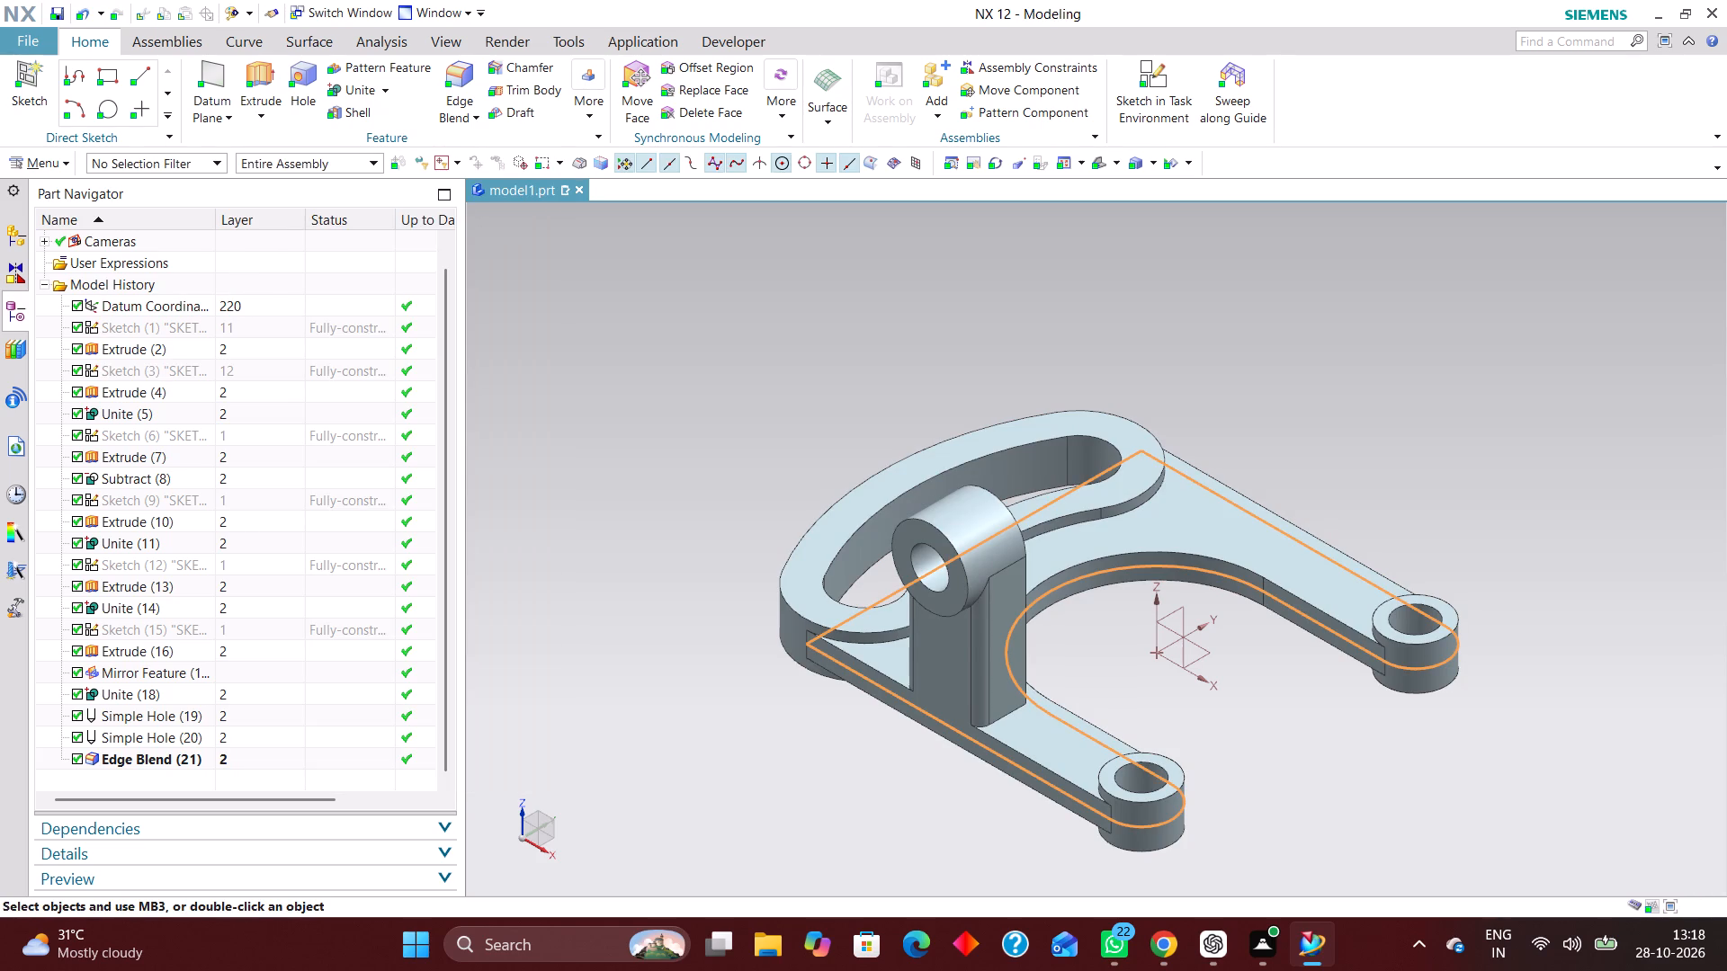
pyautogui.click(208, 429)
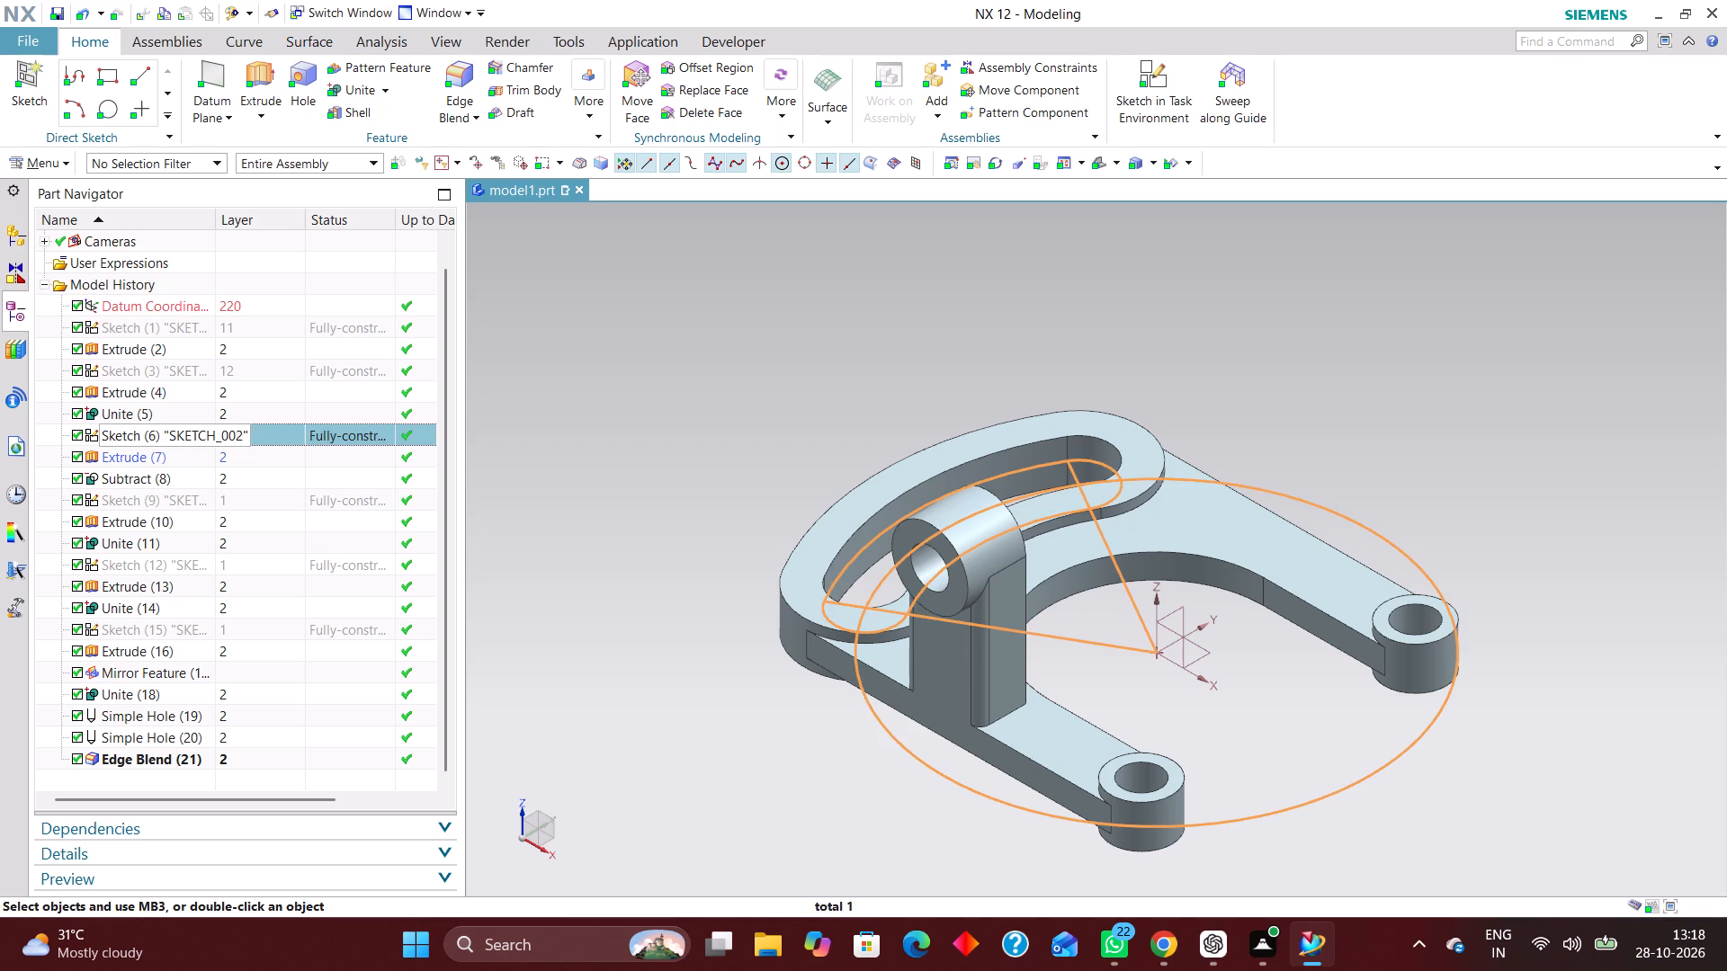
pyautogui.hotkey('ctrl', 'j')
pyautogui.write('13')
pyautogui.press('Return')
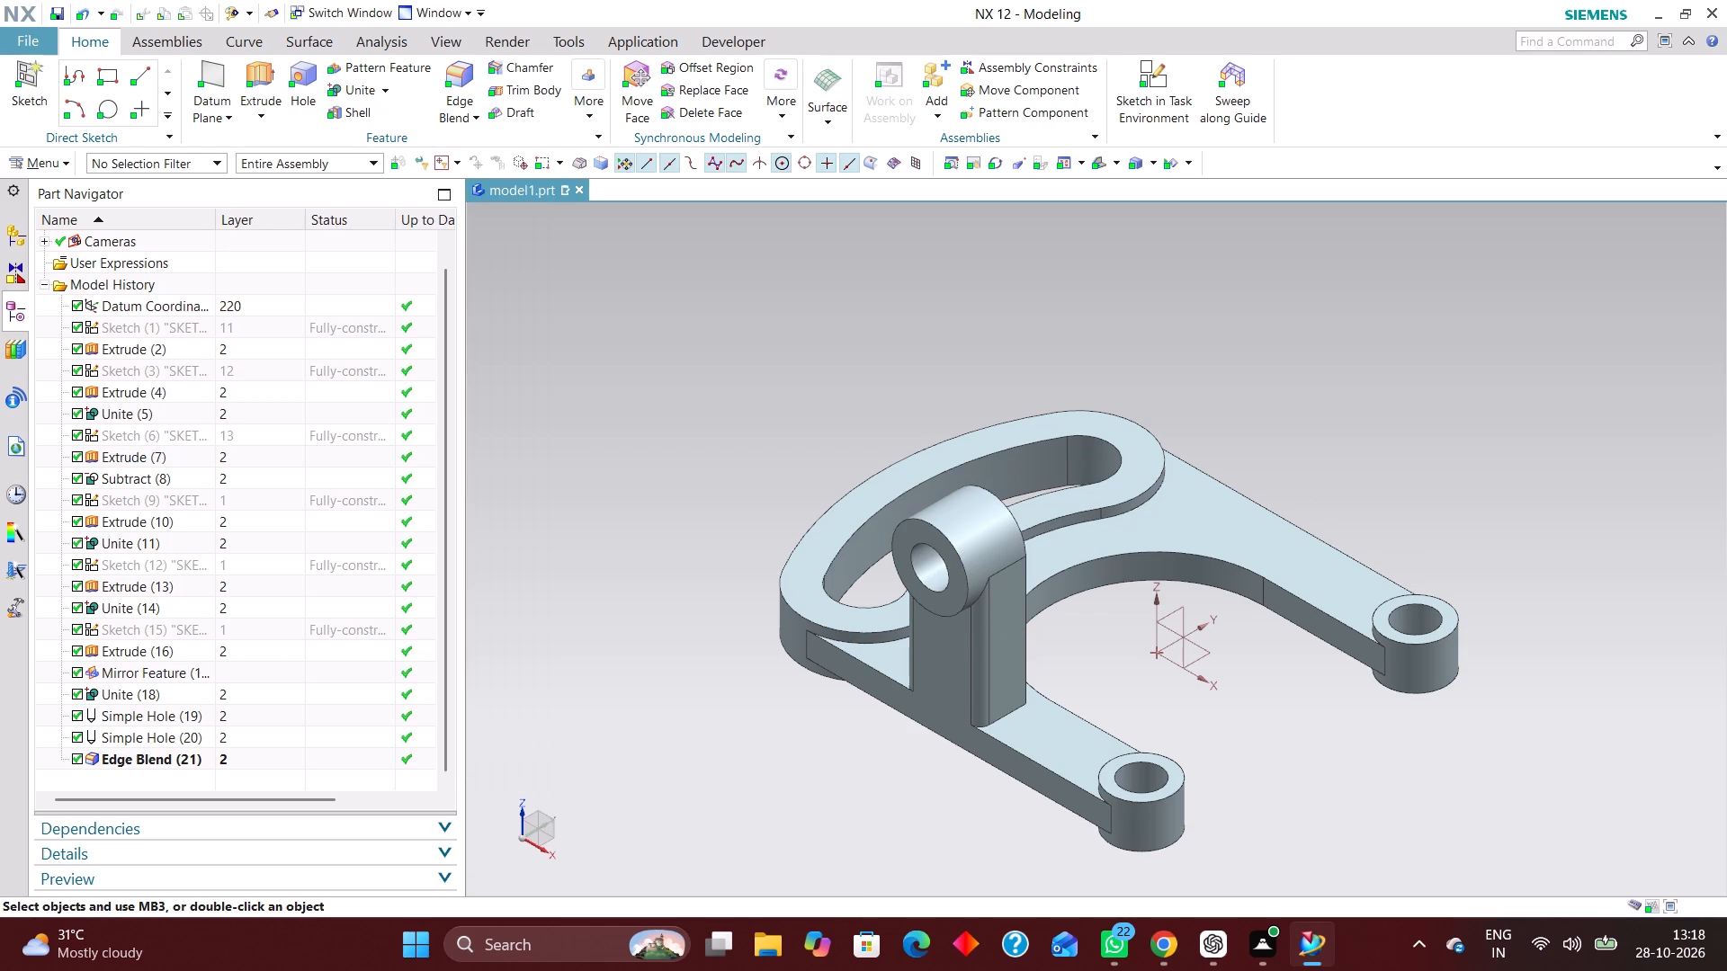
# Move the upright's rectangle, Sketch (9), to layer 14 and the upright boss circle, Sketch (12), to layer 15.
pyautogui.click(240, 494)
pyautogui.hotkey('ctrl', 'j')
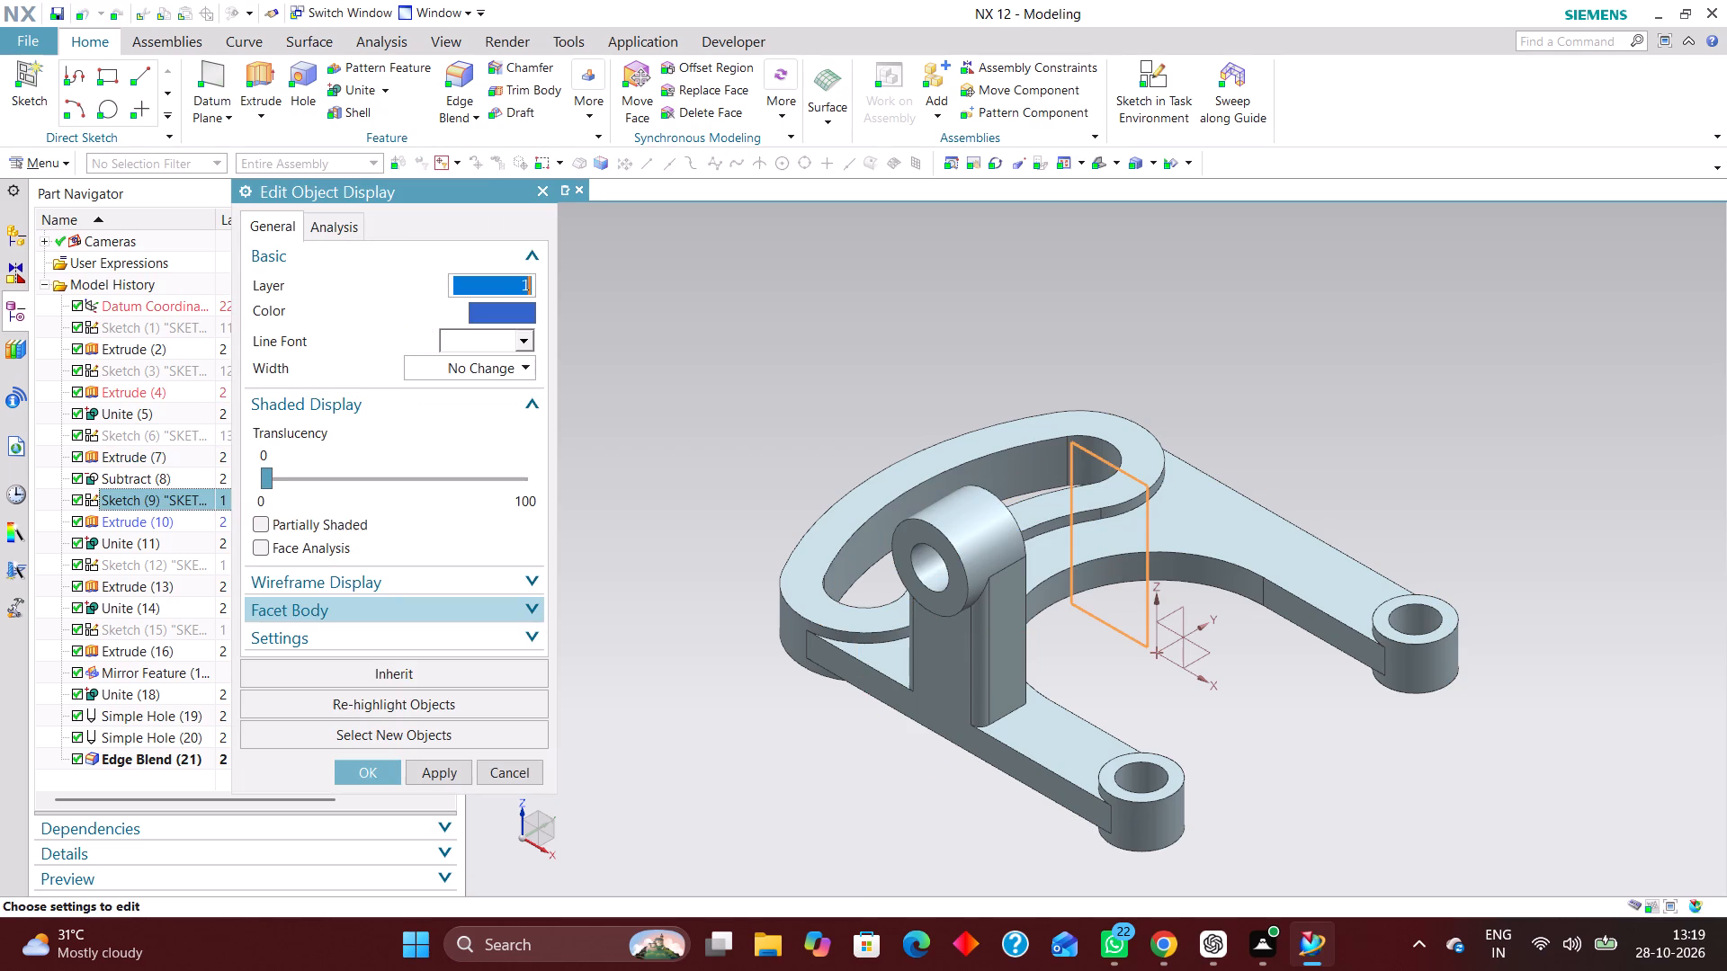
pyautogui.write('14')
pyautogui.press('Return')
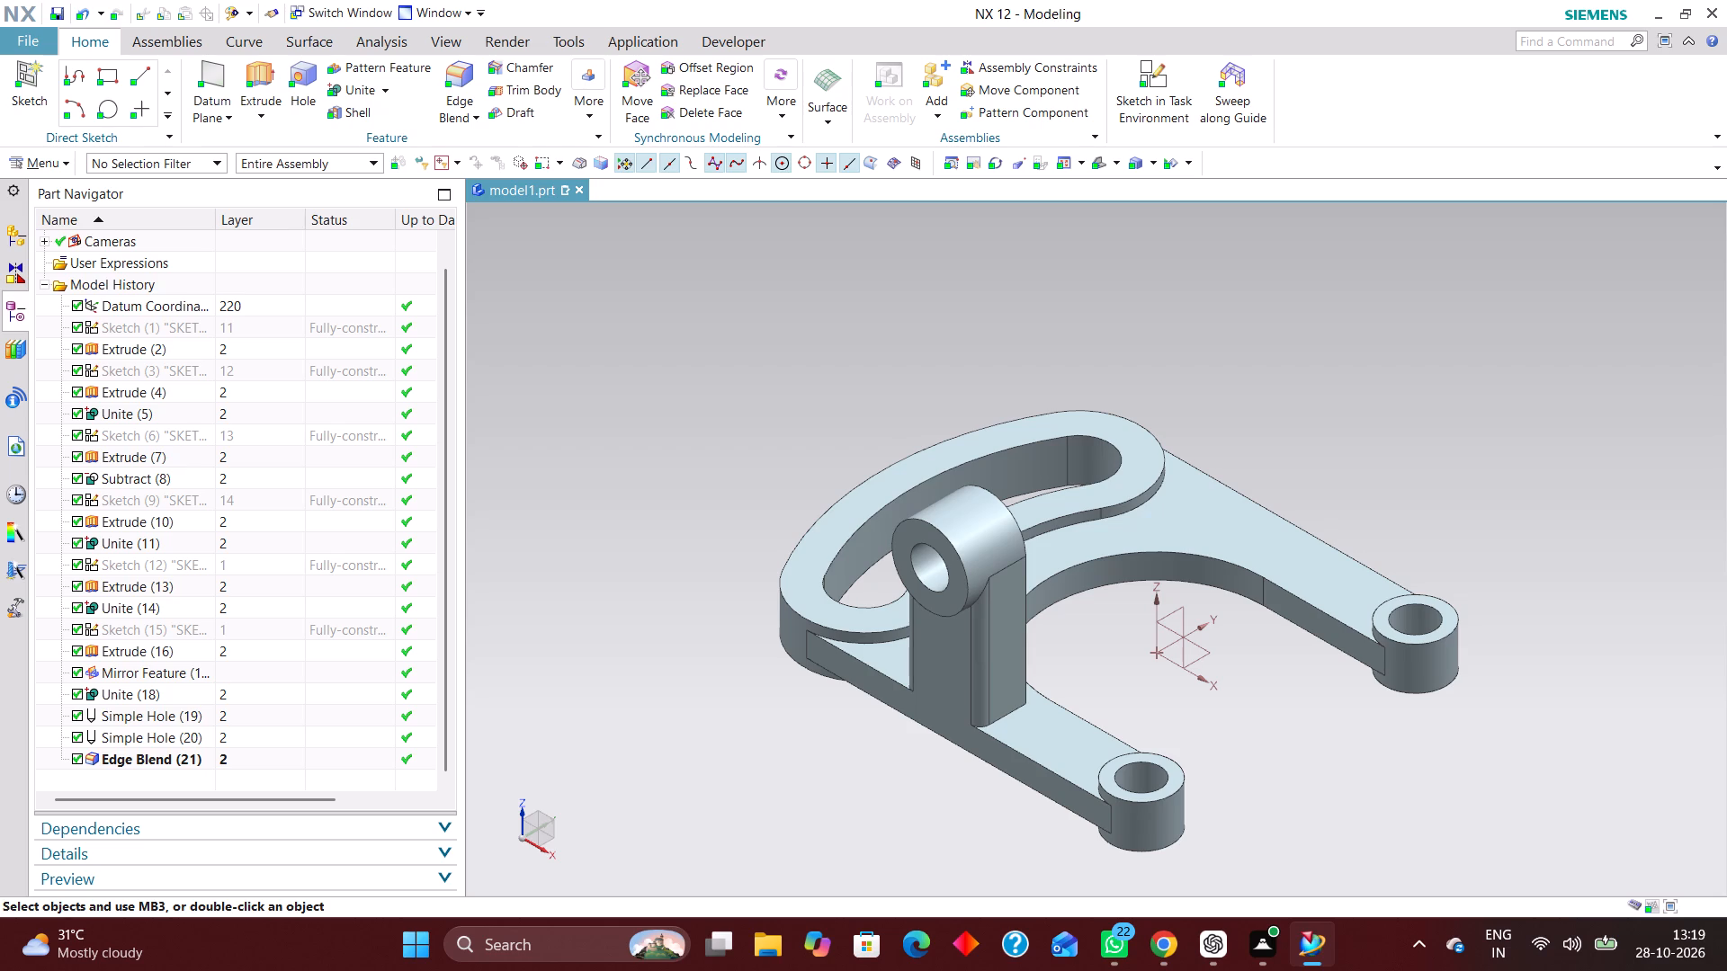
pyautogui.click(256, 559)
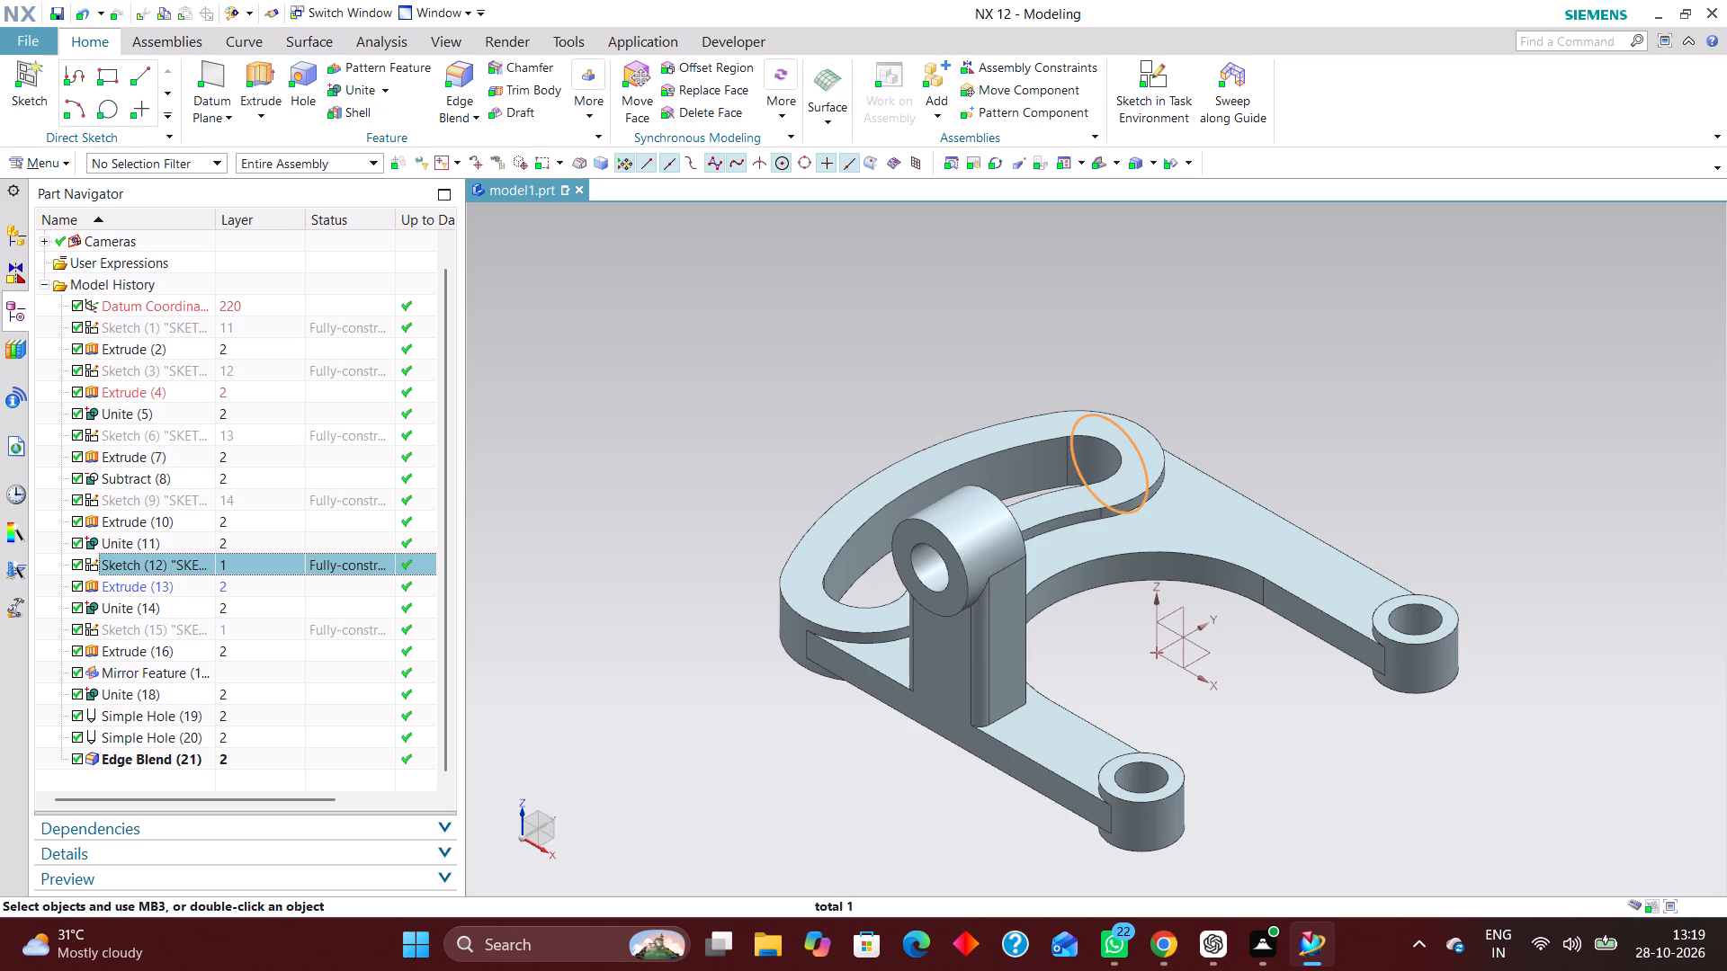
pyautogui.hotkey('ctrl', 'j')
pyautogui.write('15')
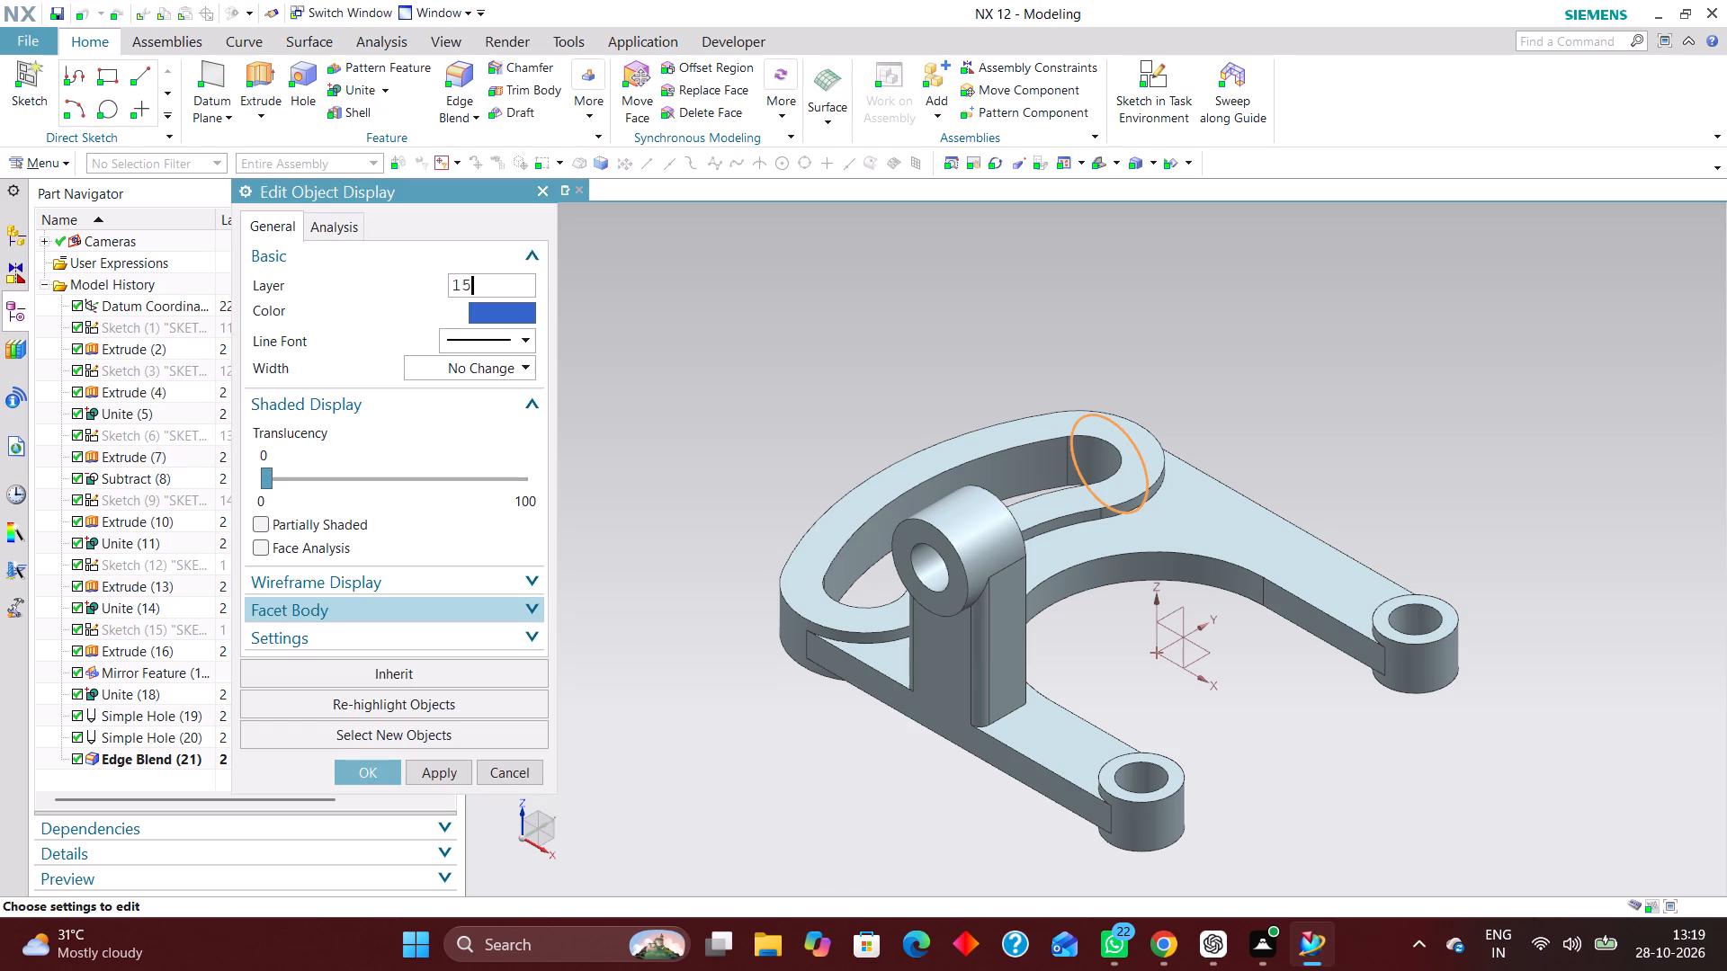
pyautogui.press('Return')
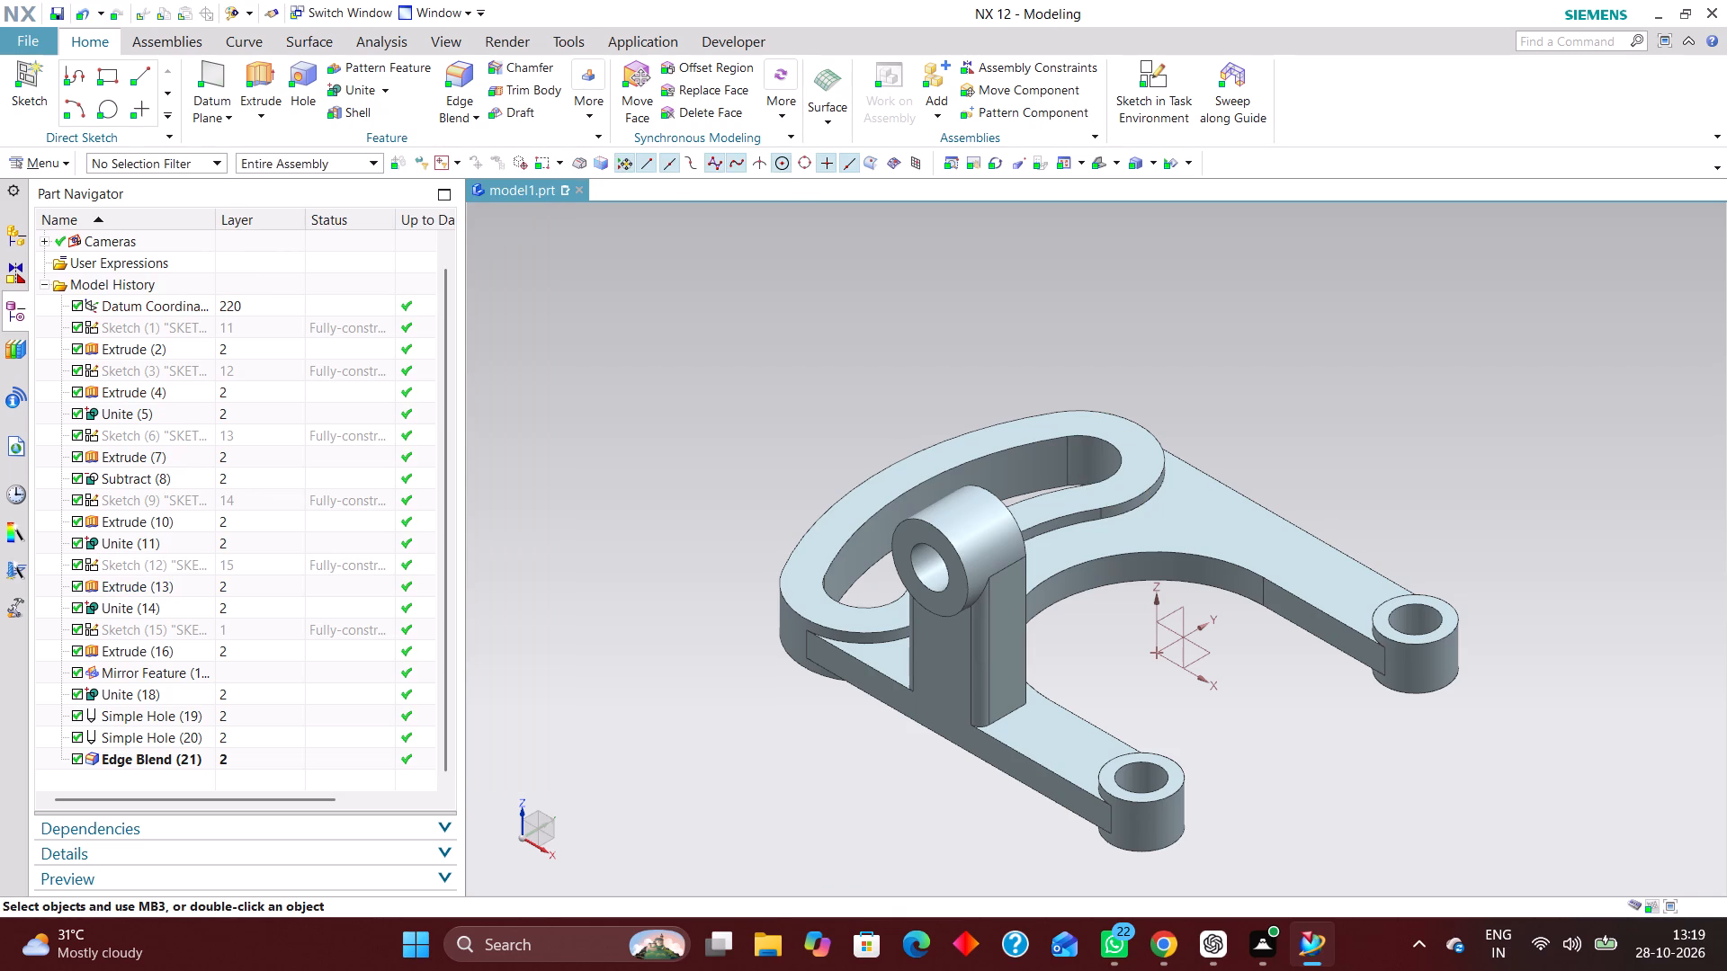
# Move the arm-end boss circle, Sketch (15), to layer 16.
pyautogui.click(224, 628)
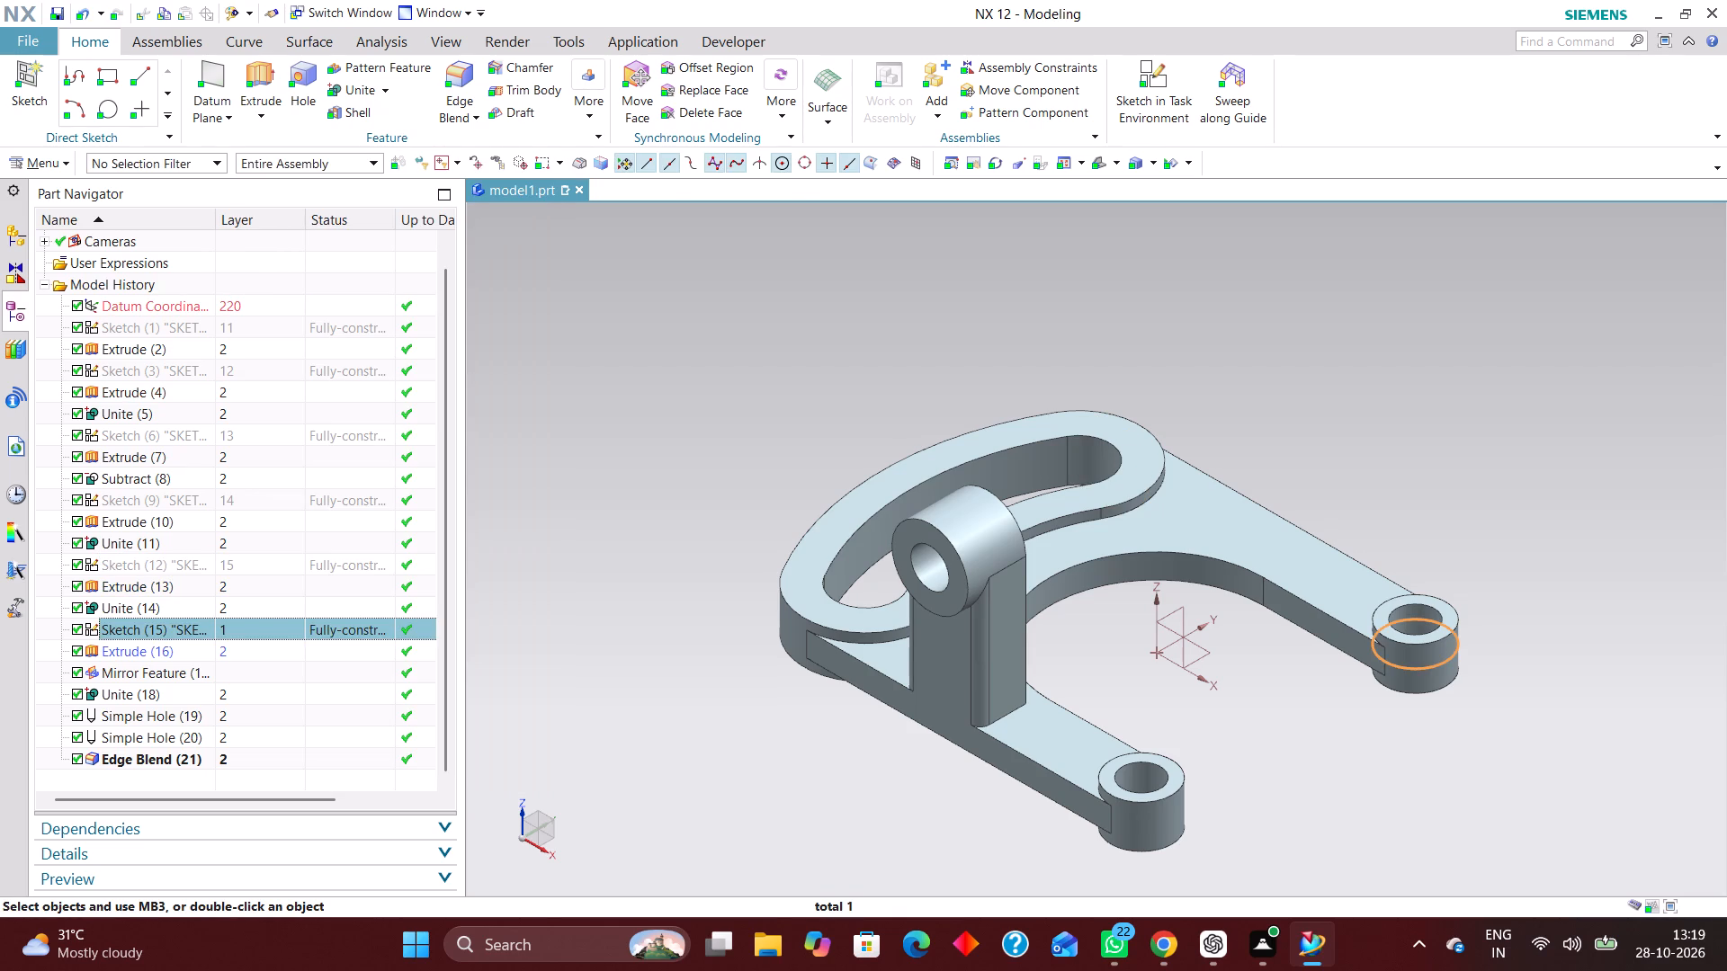
pyautogui.hotkey('ctrl', 'j')
pyautogui.write('16')
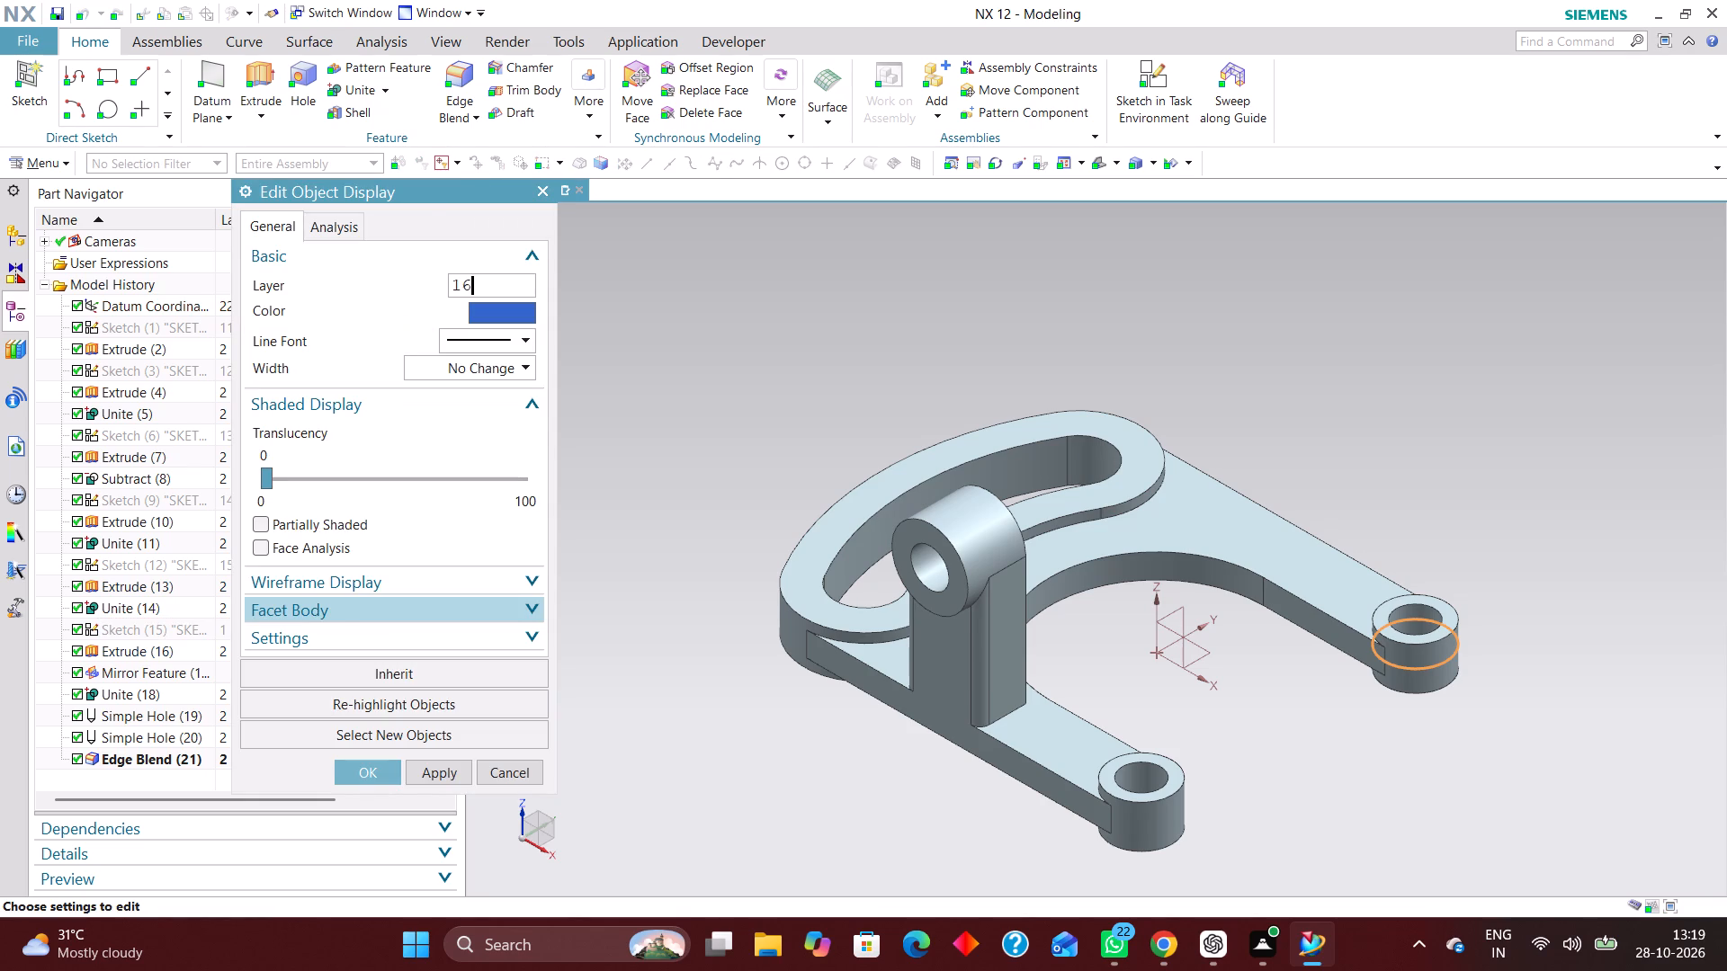
pyautogui.press('Return')
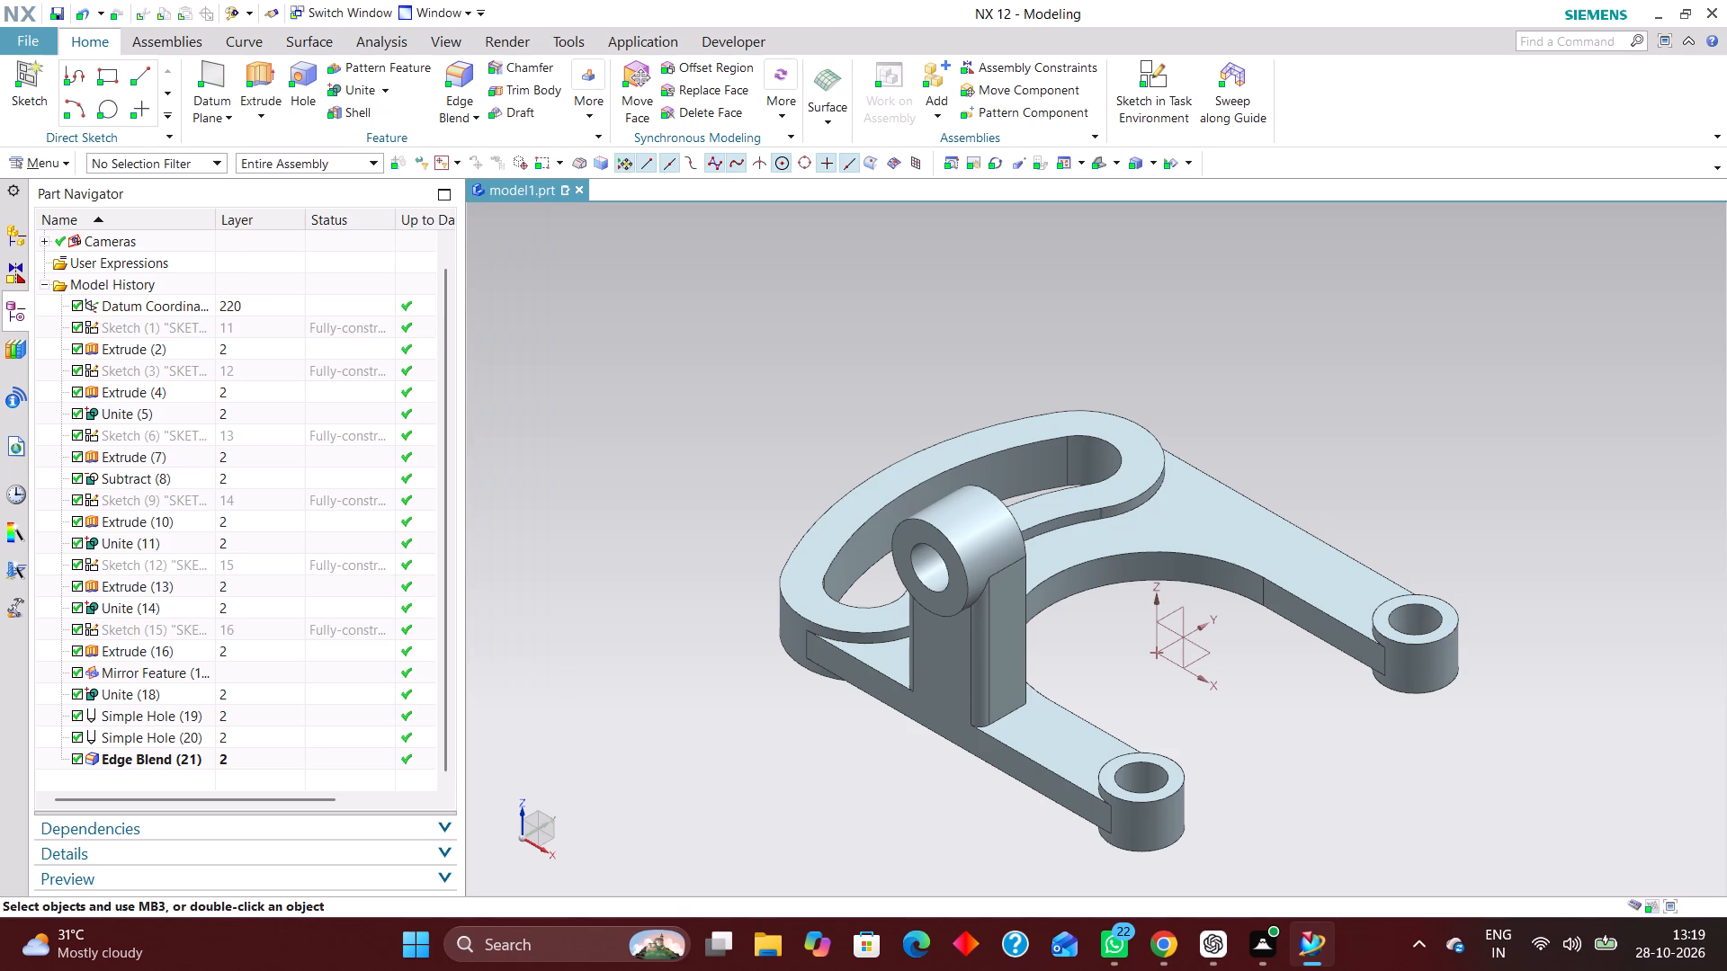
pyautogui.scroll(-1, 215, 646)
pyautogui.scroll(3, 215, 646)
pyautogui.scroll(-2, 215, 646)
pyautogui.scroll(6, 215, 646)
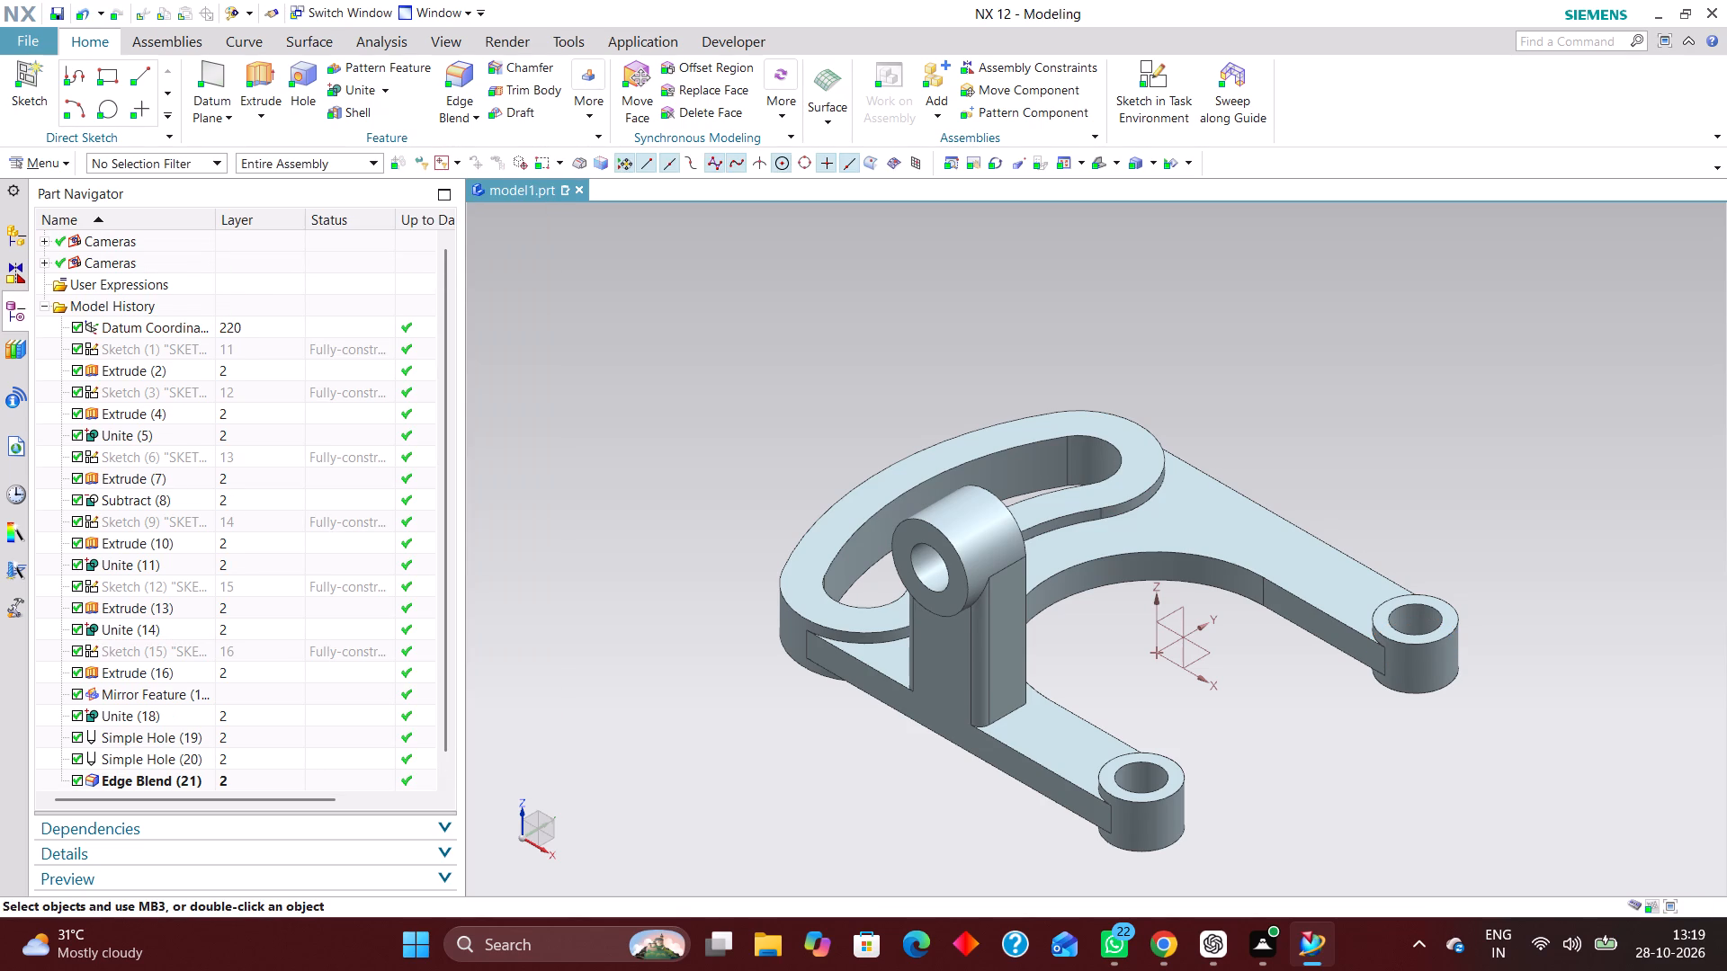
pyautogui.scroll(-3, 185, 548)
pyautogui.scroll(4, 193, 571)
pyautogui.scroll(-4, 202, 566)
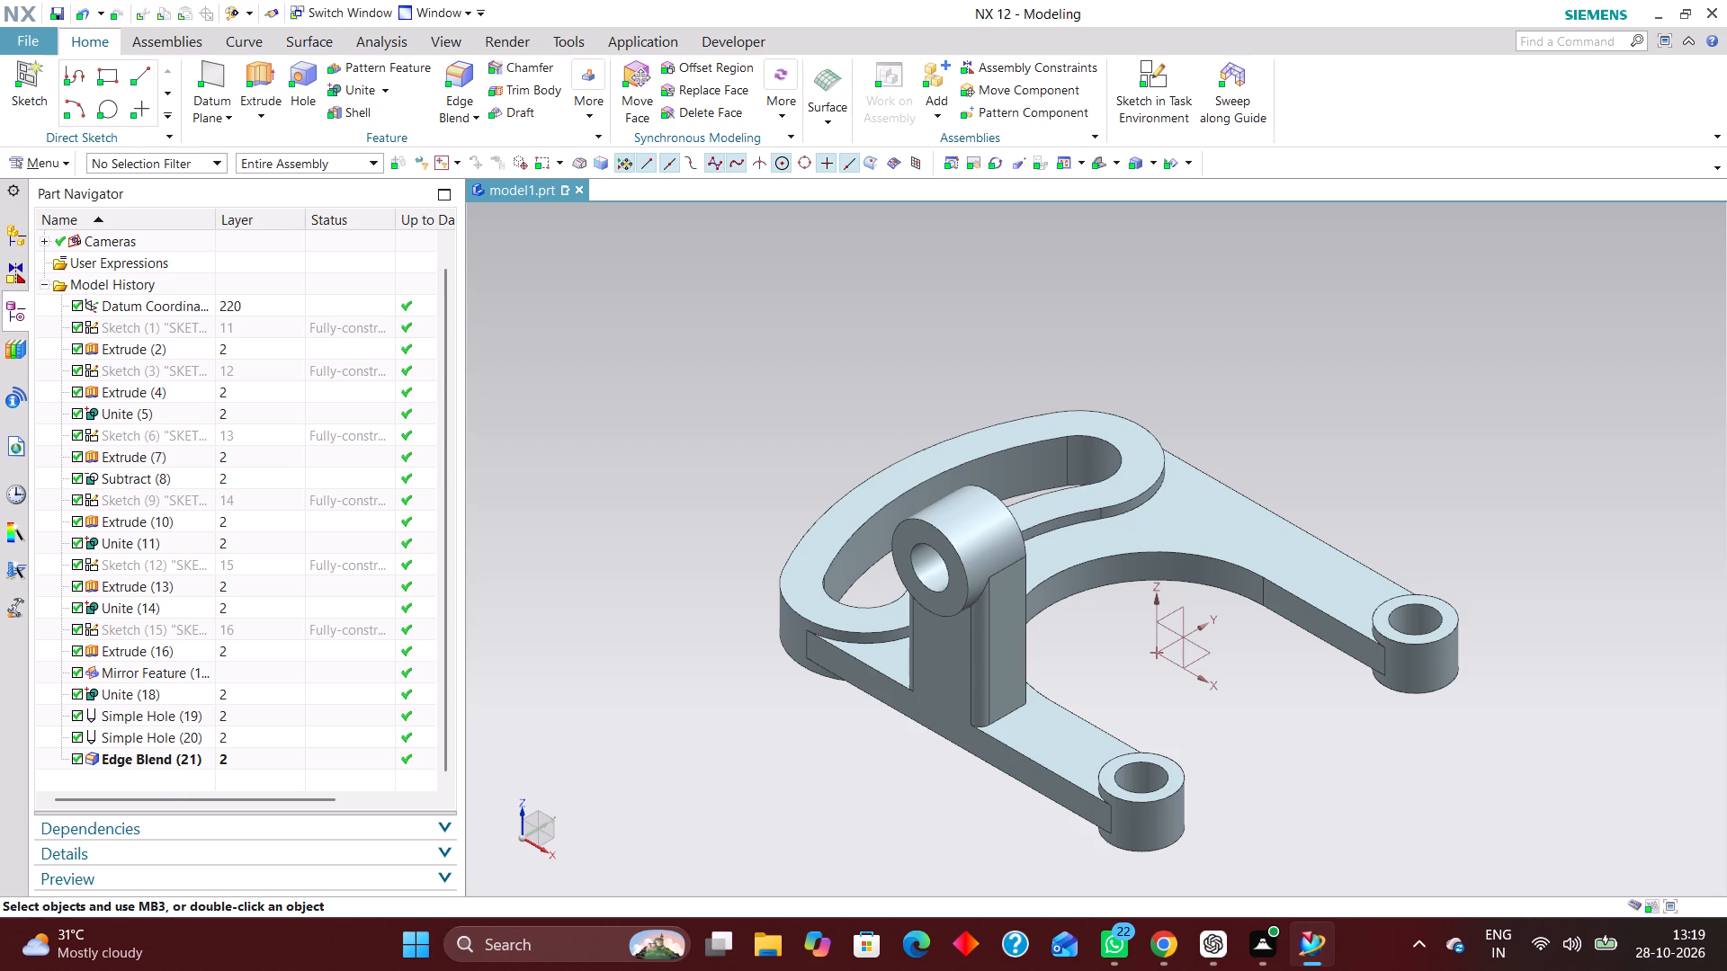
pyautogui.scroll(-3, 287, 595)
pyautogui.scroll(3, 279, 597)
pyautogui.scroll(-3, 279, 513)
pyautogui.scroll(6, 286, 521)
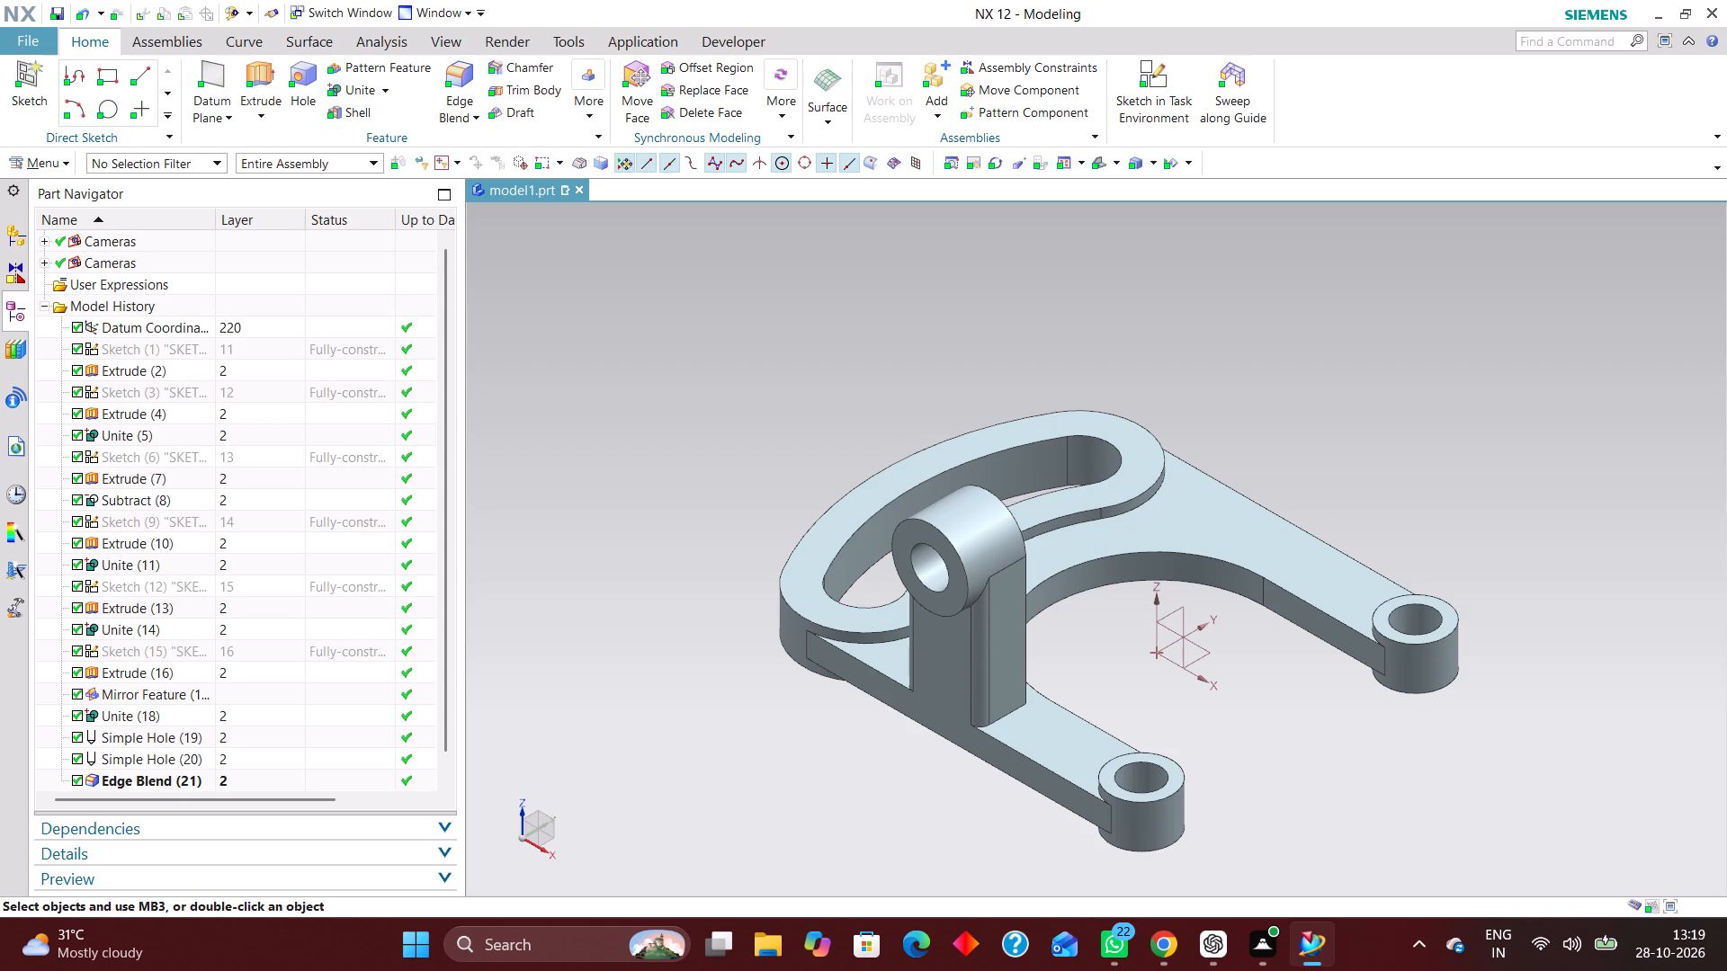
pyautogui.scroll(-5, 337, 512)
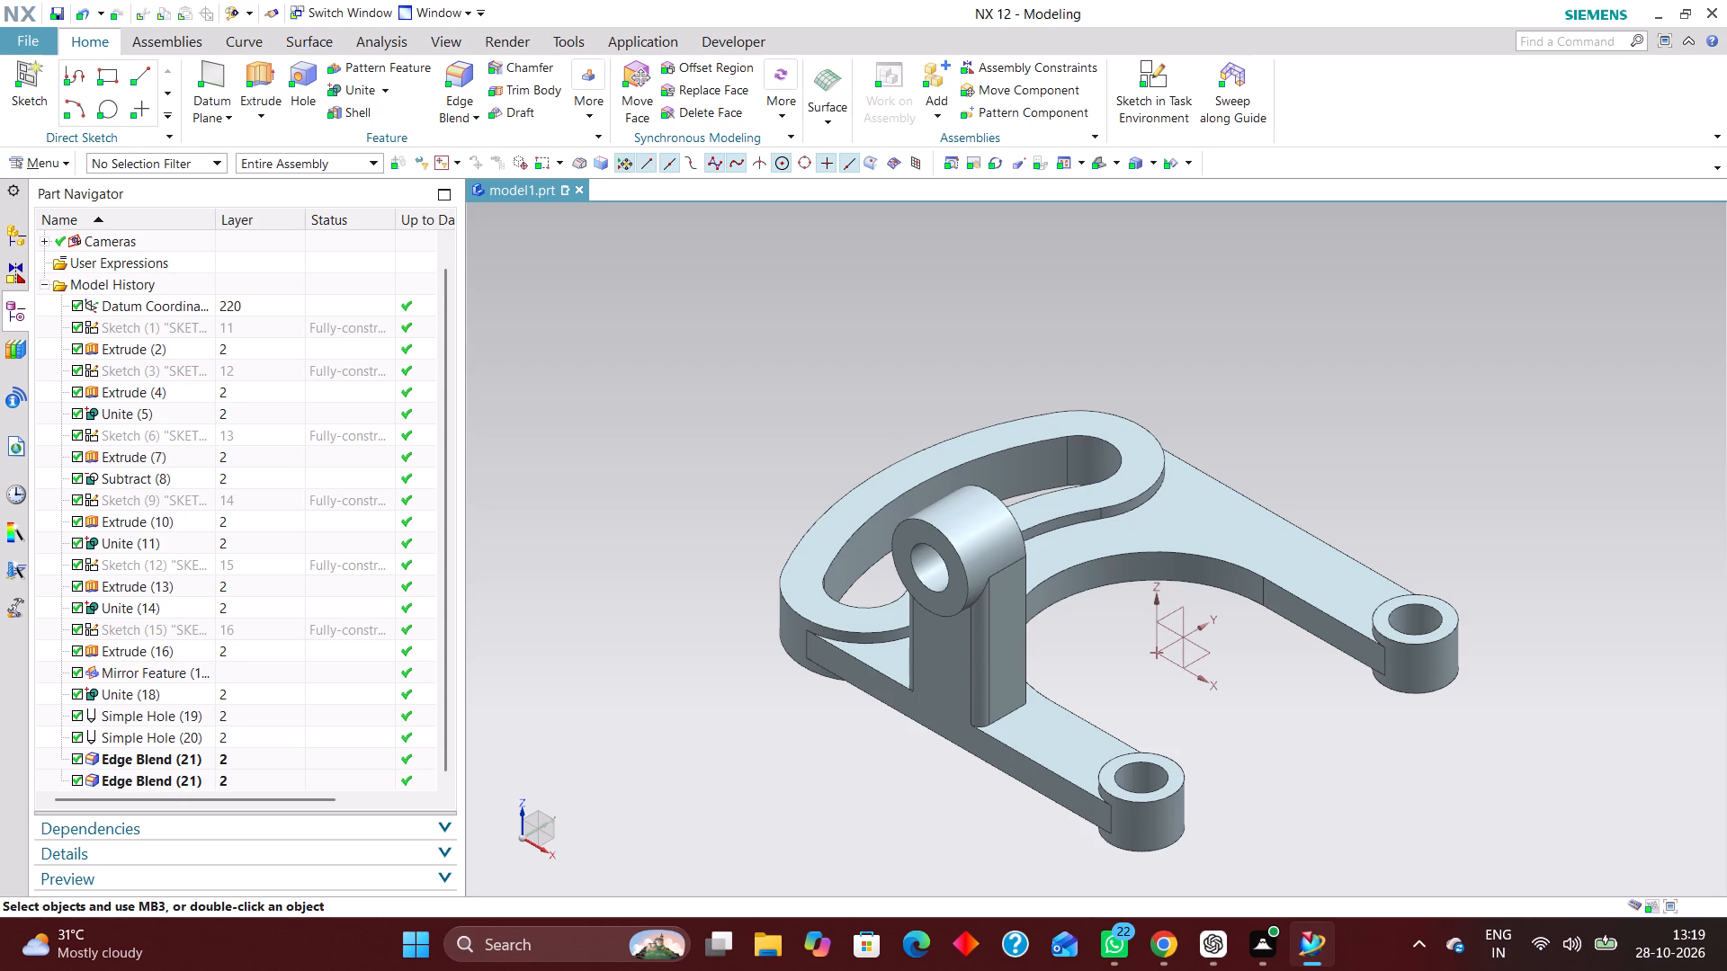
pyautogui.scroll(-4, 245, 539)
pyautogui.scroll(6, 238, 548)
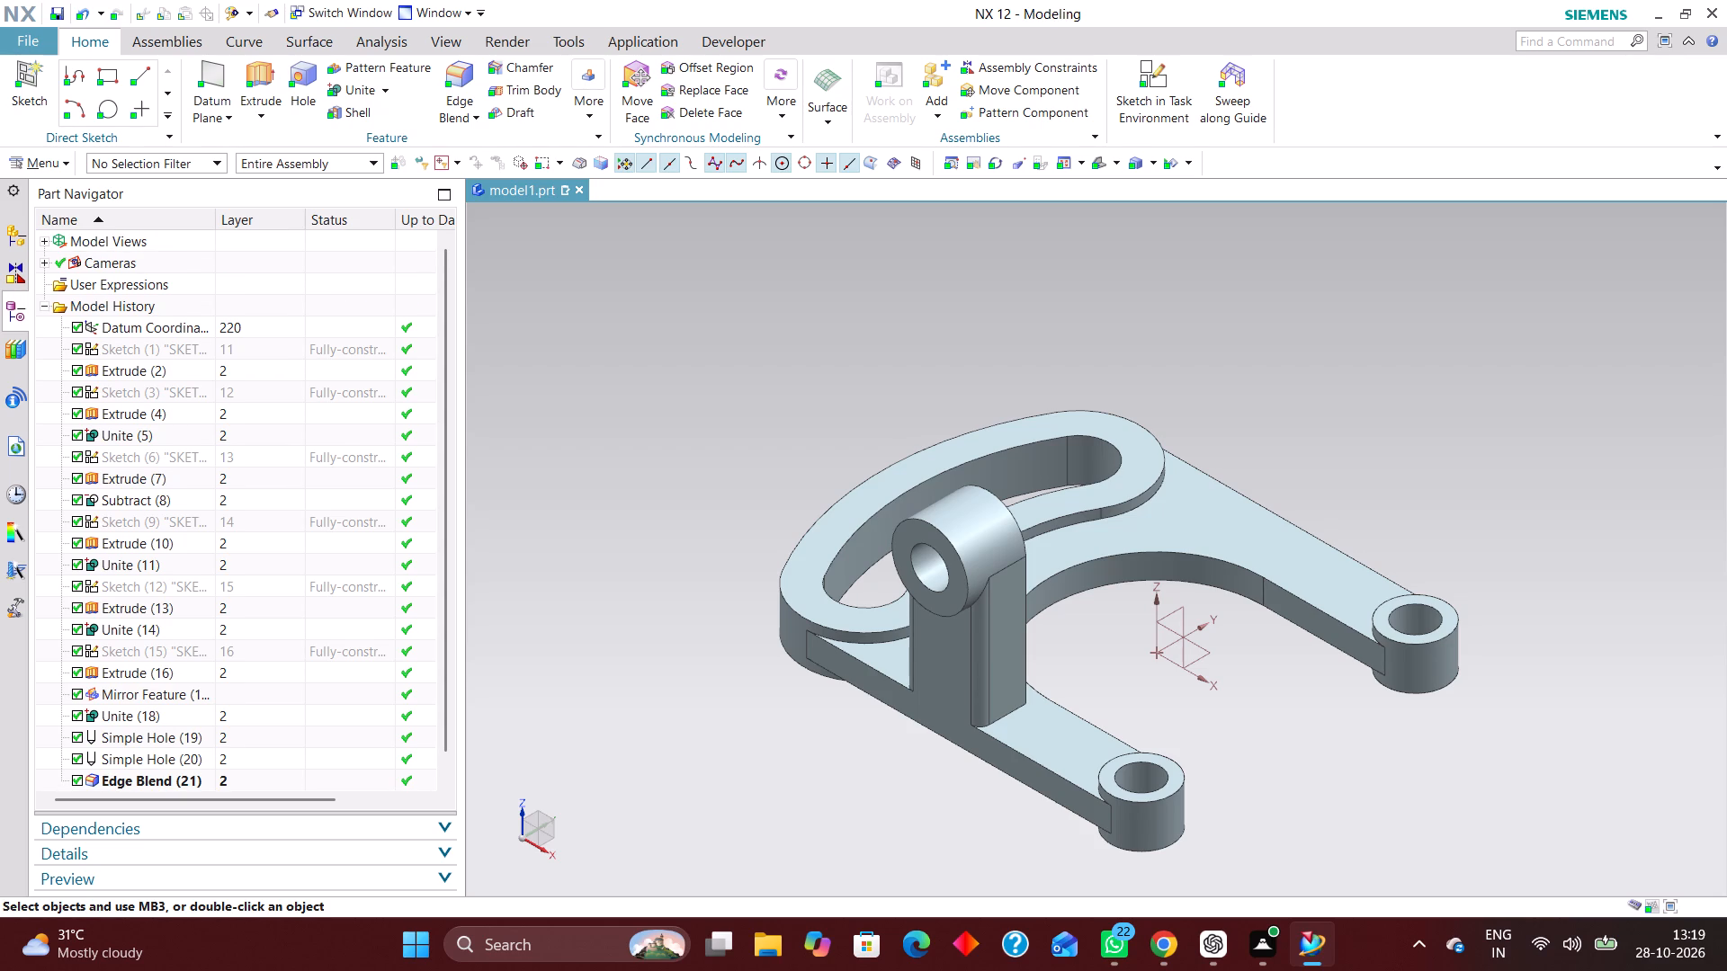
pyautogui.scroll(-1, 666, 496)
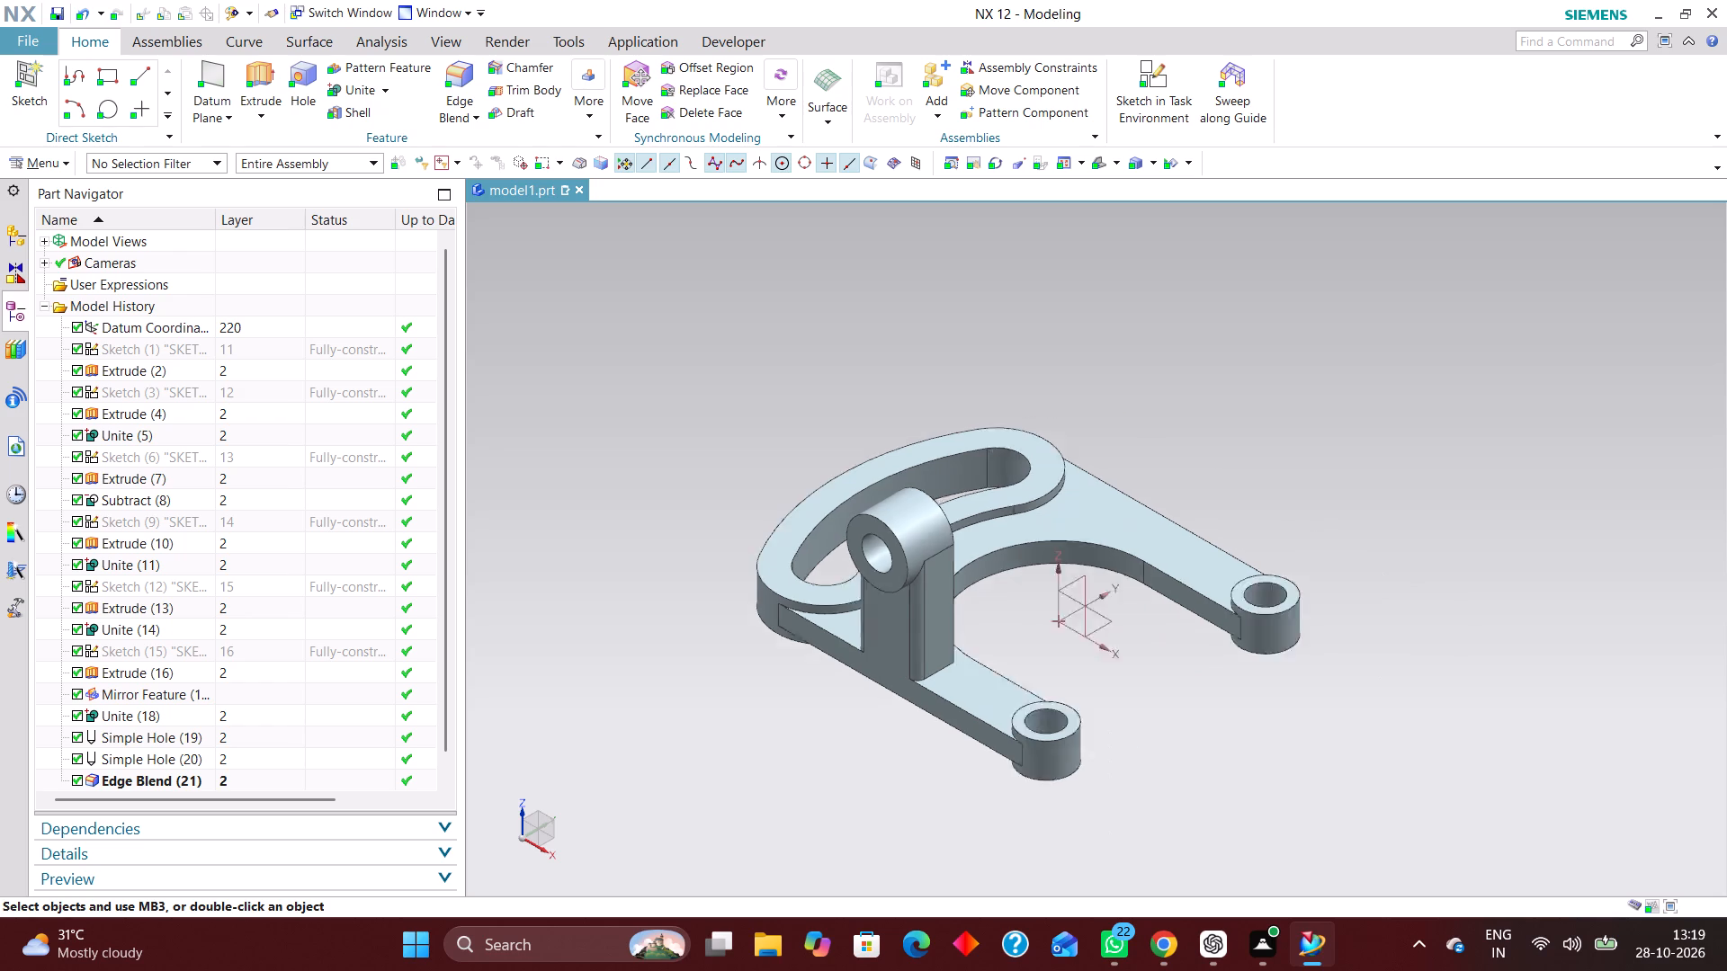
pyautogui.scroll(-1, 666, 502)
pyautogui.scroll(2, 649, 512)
# Assign the library material Steel to the bracket body.
pyautogui.click(67, 161)
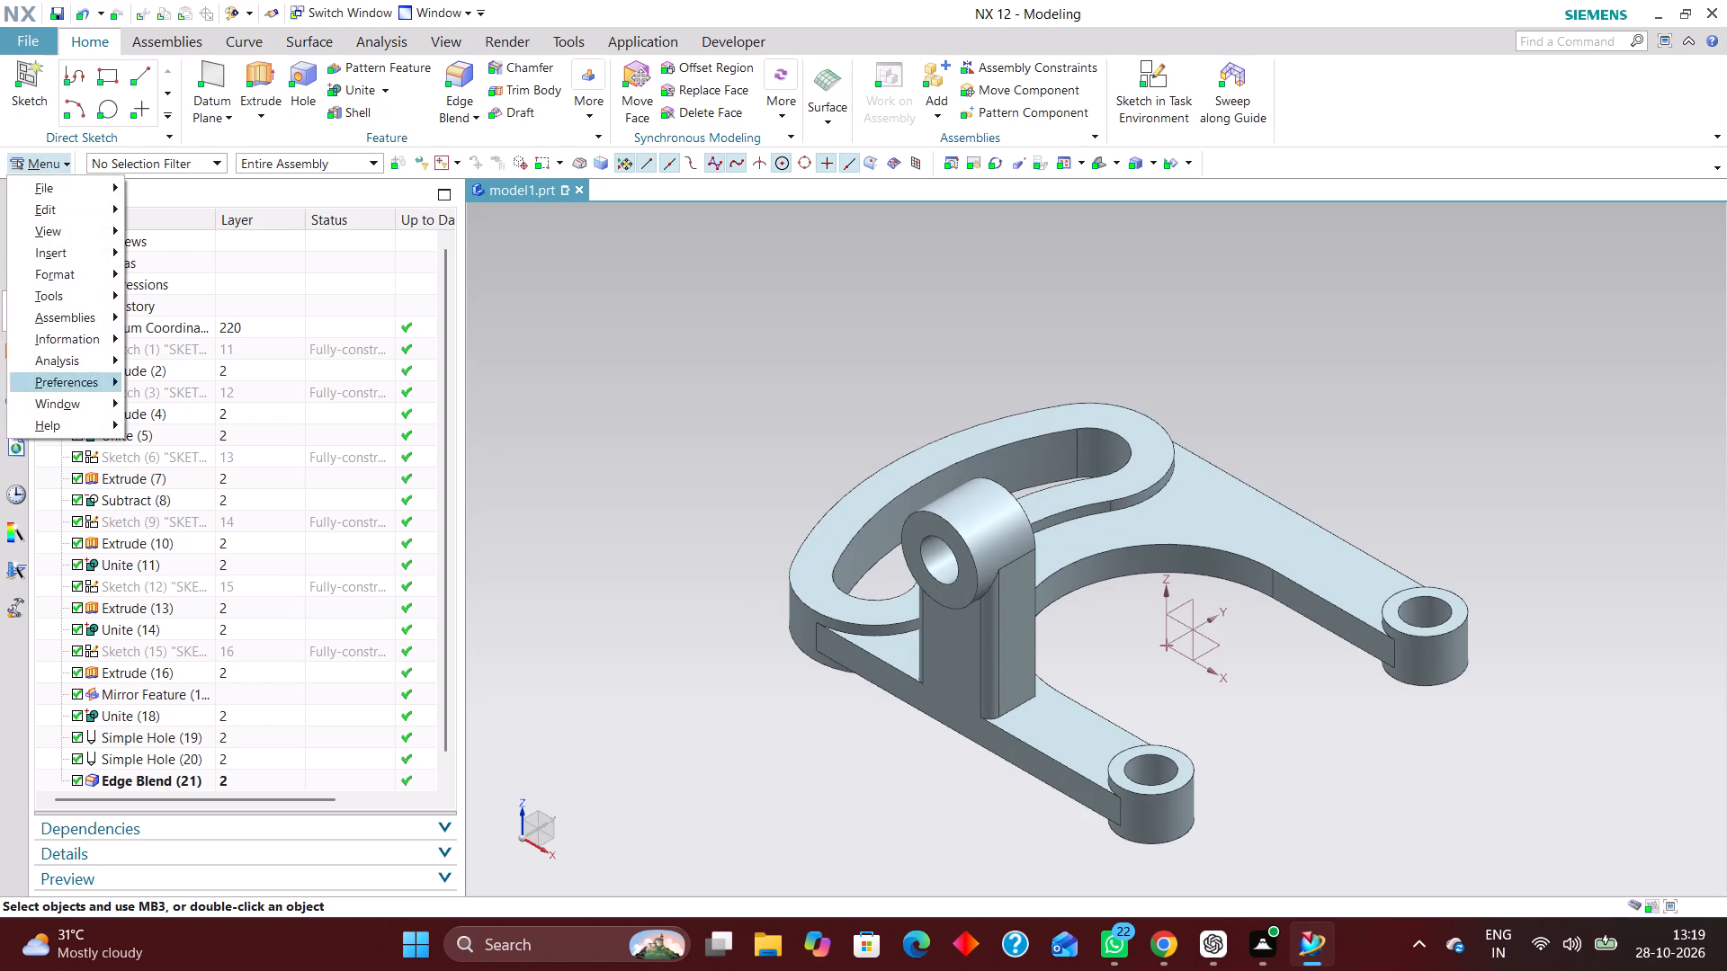
pyautogui.click(63, 192)
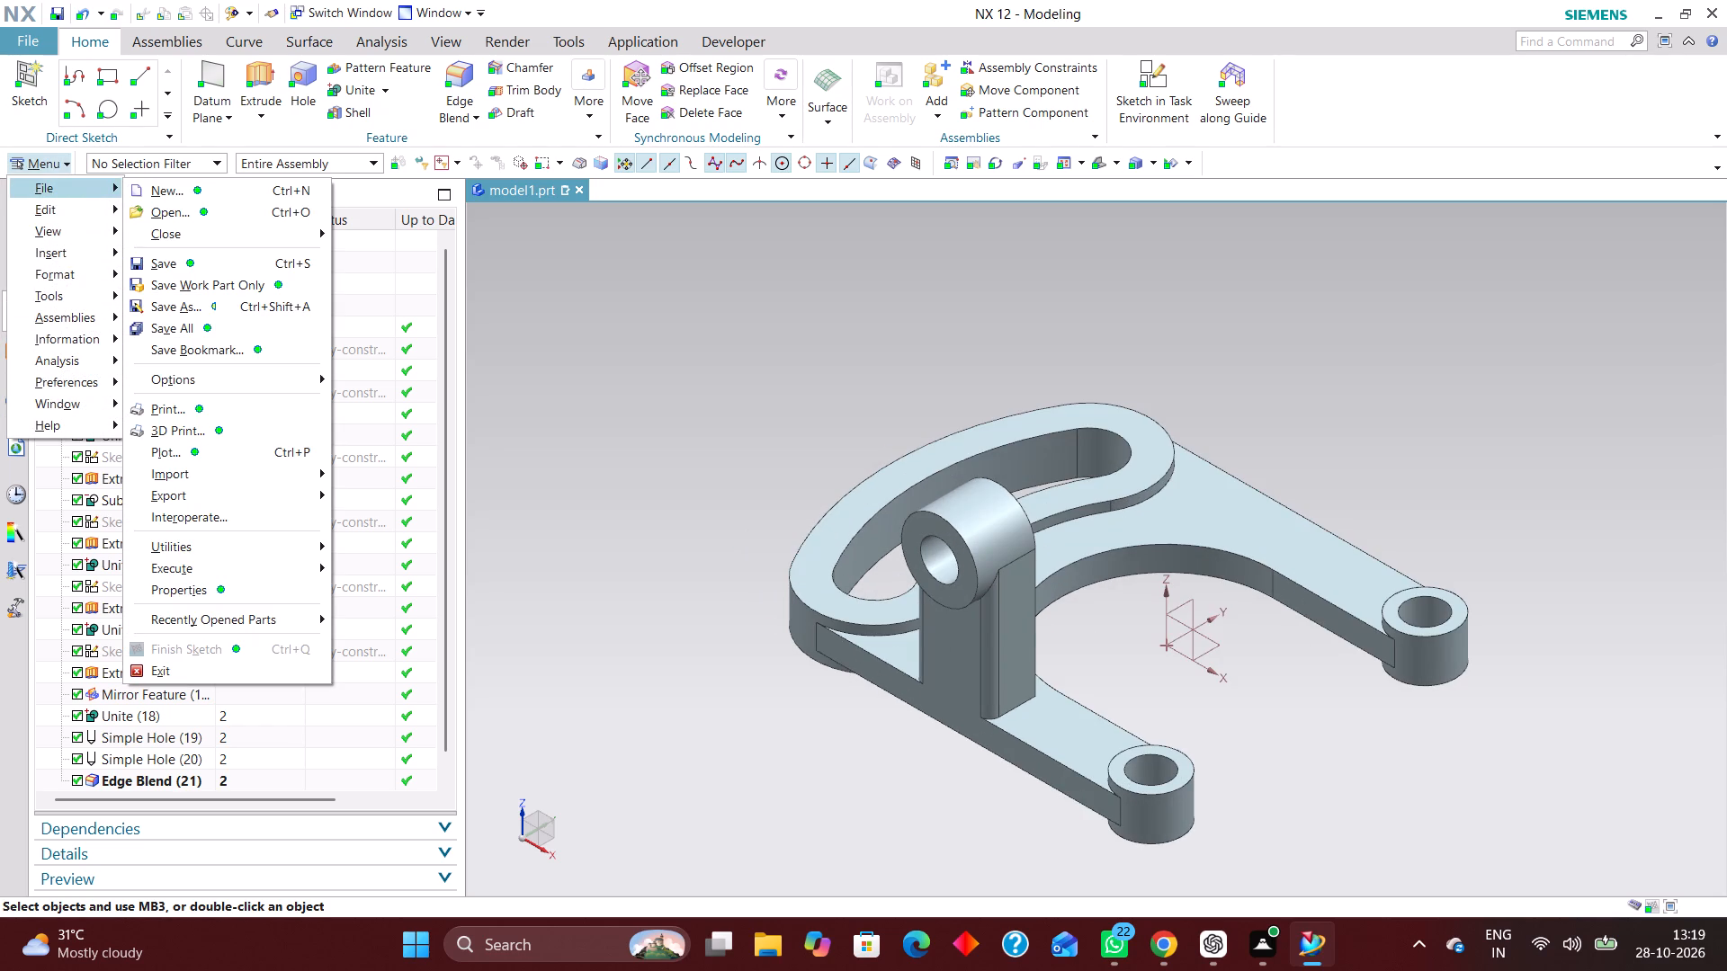
pyautogui.click(56, 298)
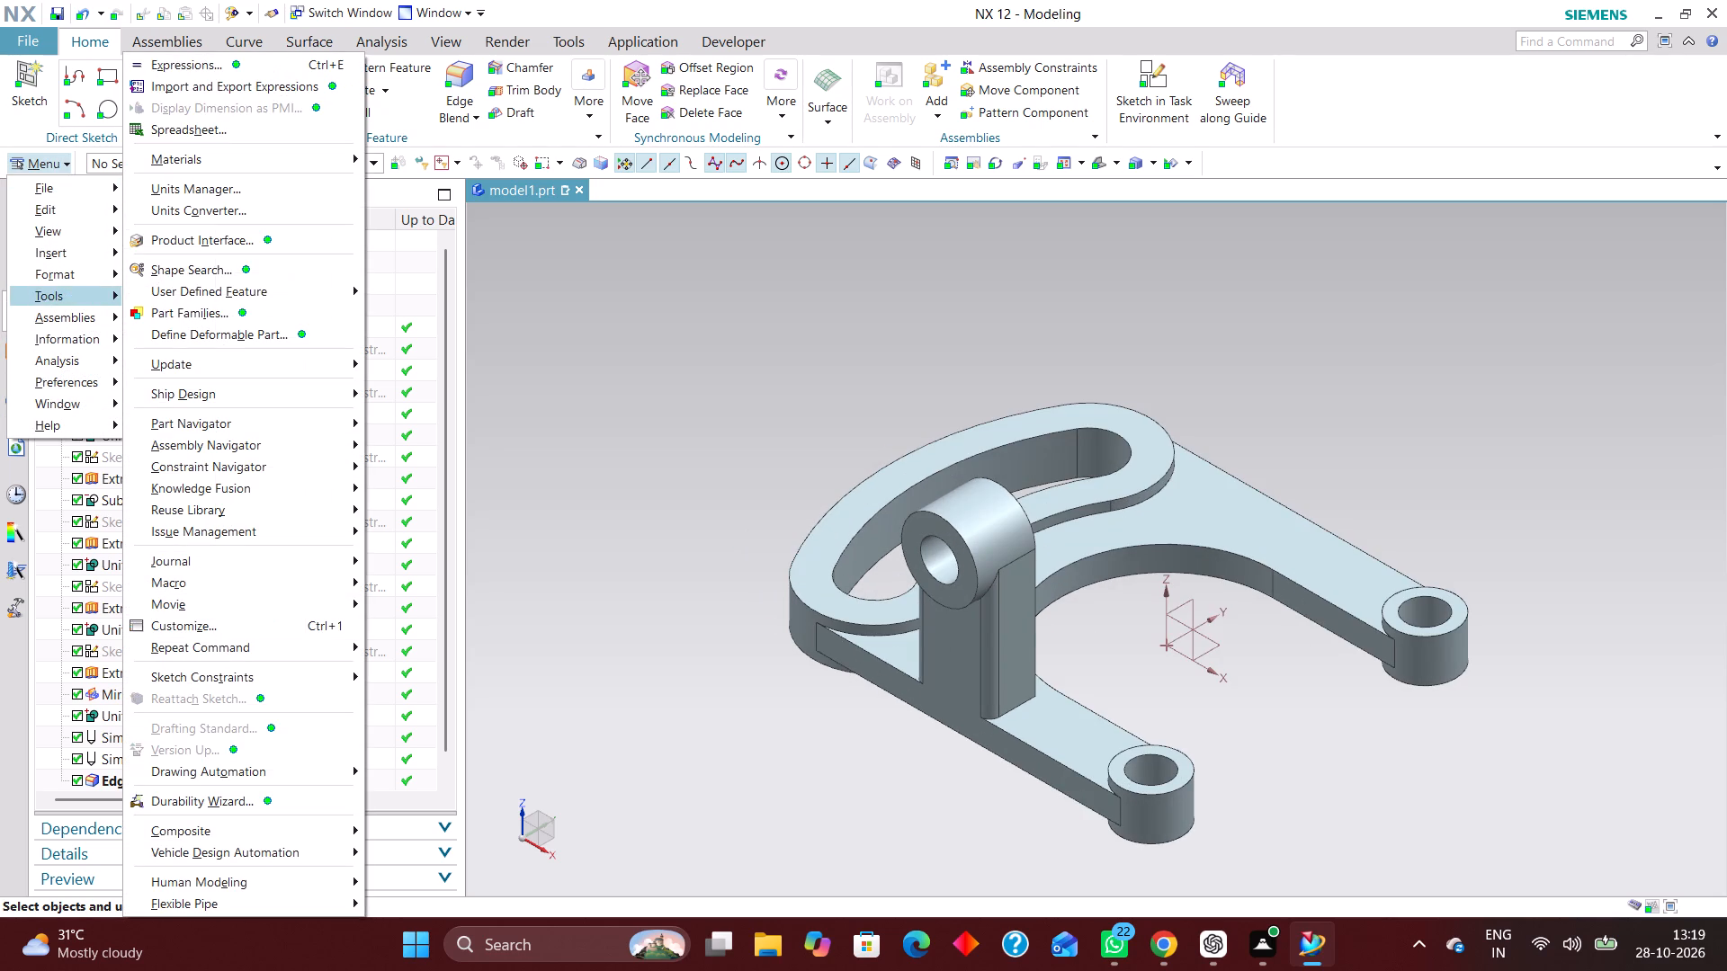
pyautogui.click(273, 161)
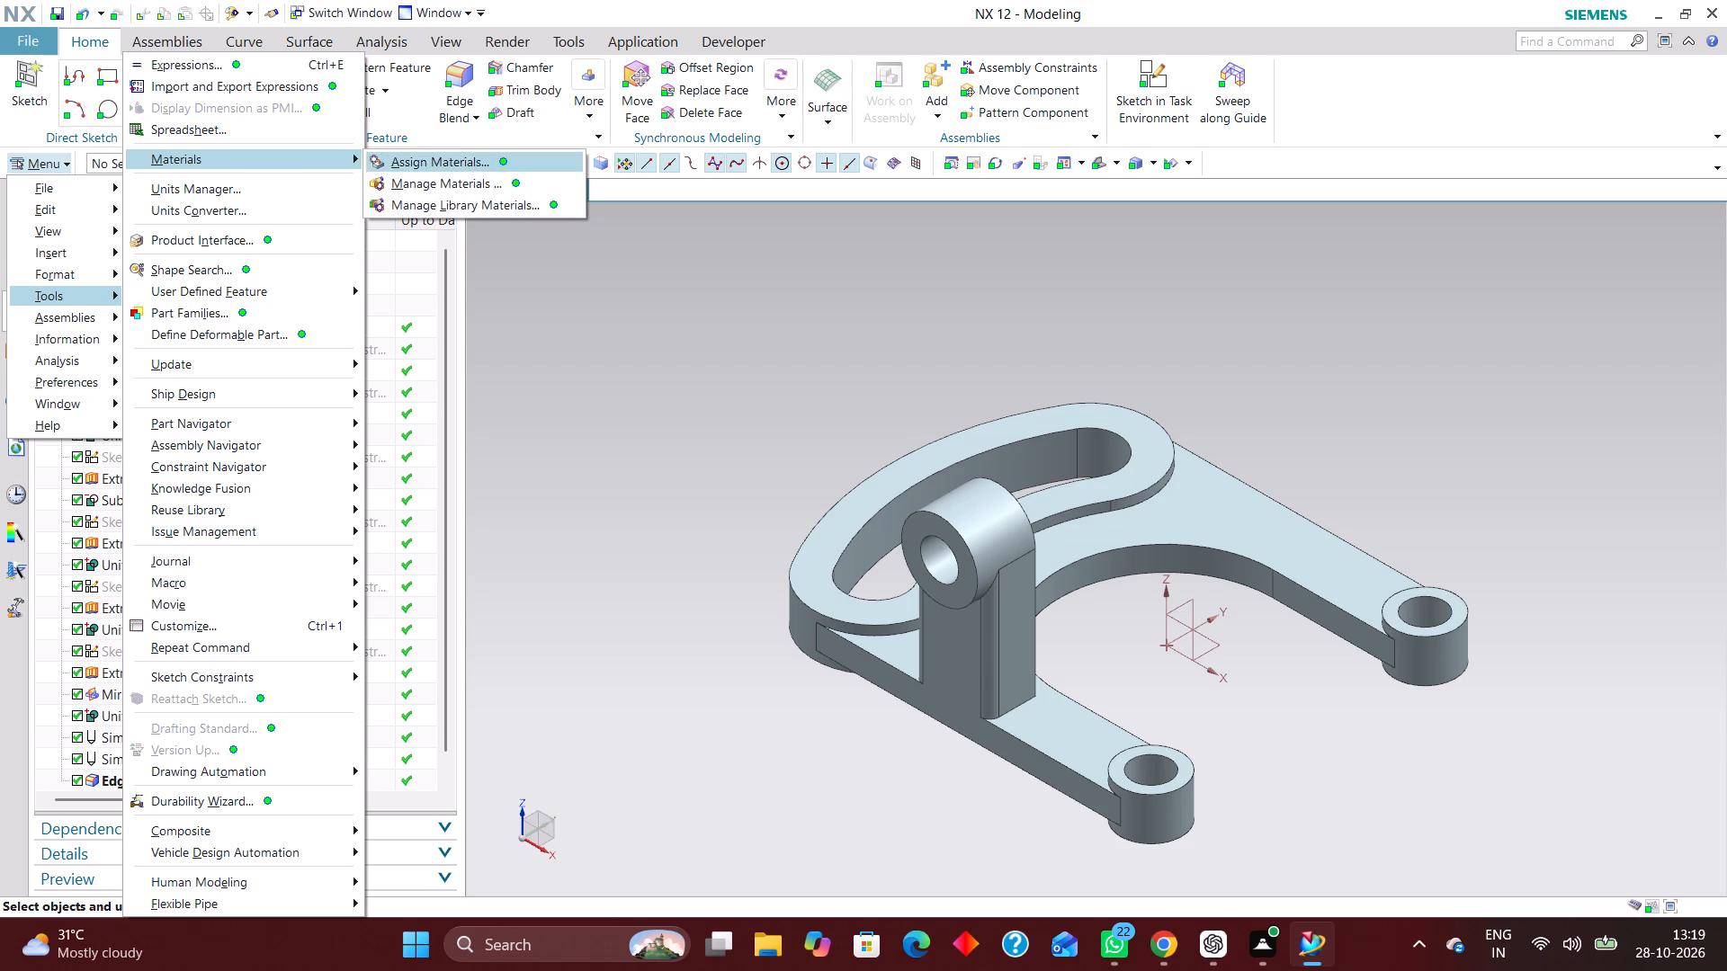
pyautogui.click(516, 159)
pyautogui.scroll(-9, 346, 610)
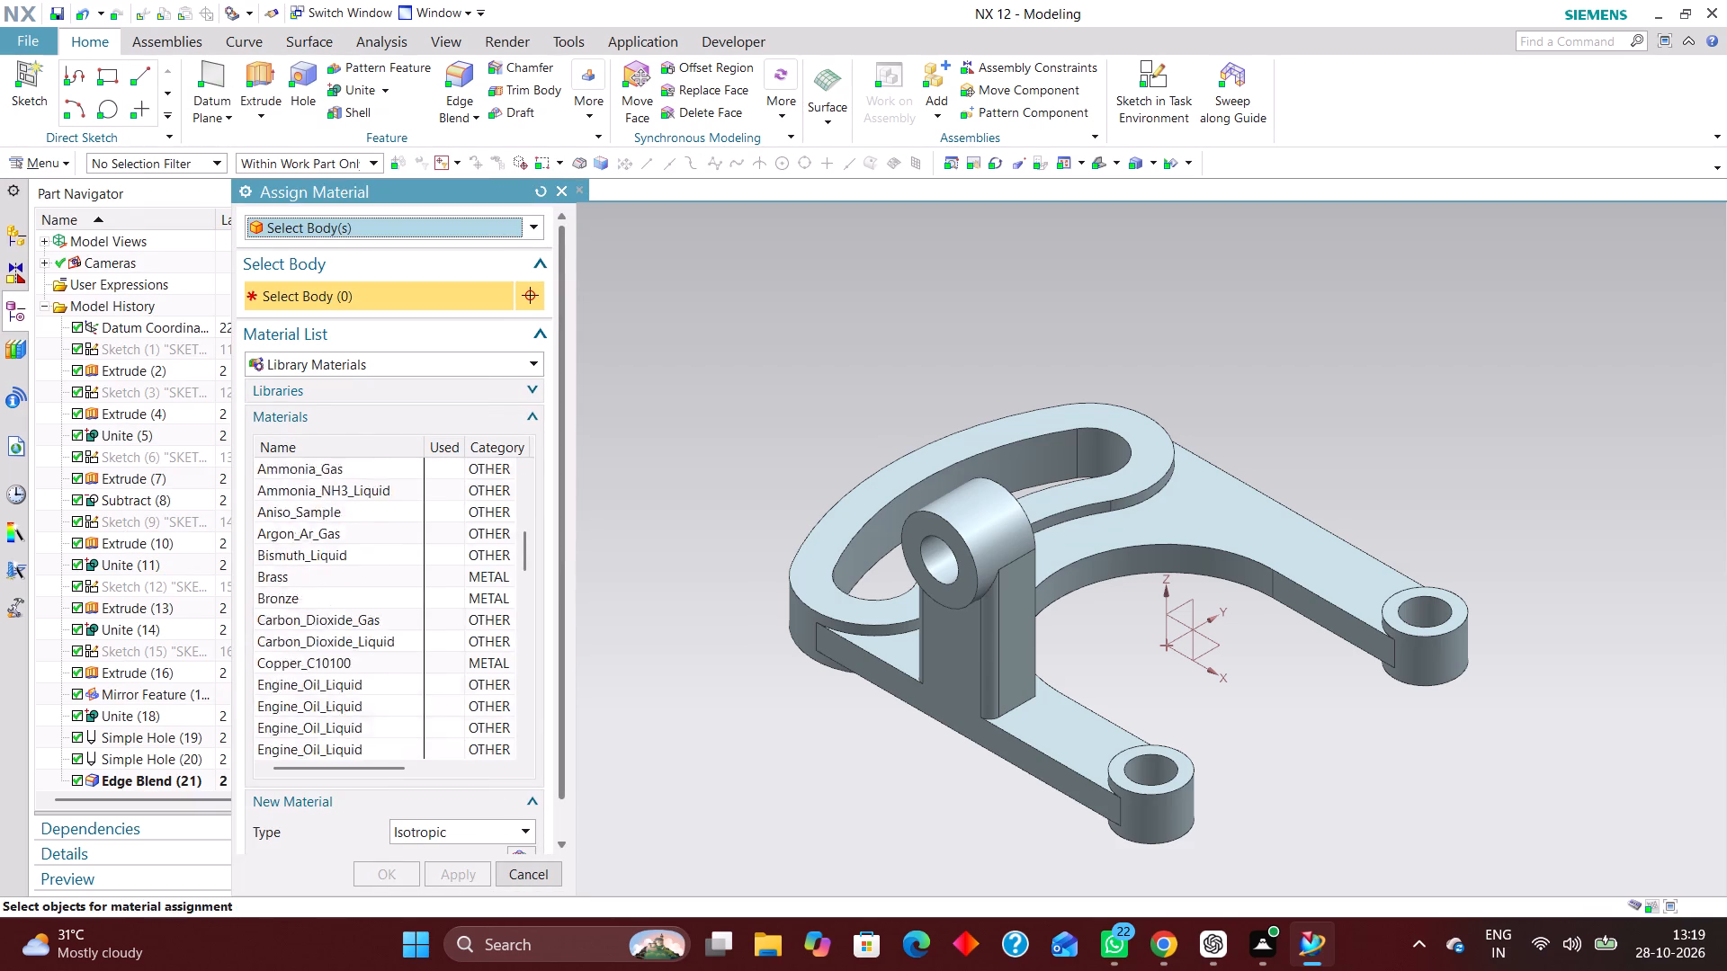
pyautogui.scroll(-18, 339, 655)
pyautogui.scroll(3, 347, 641)
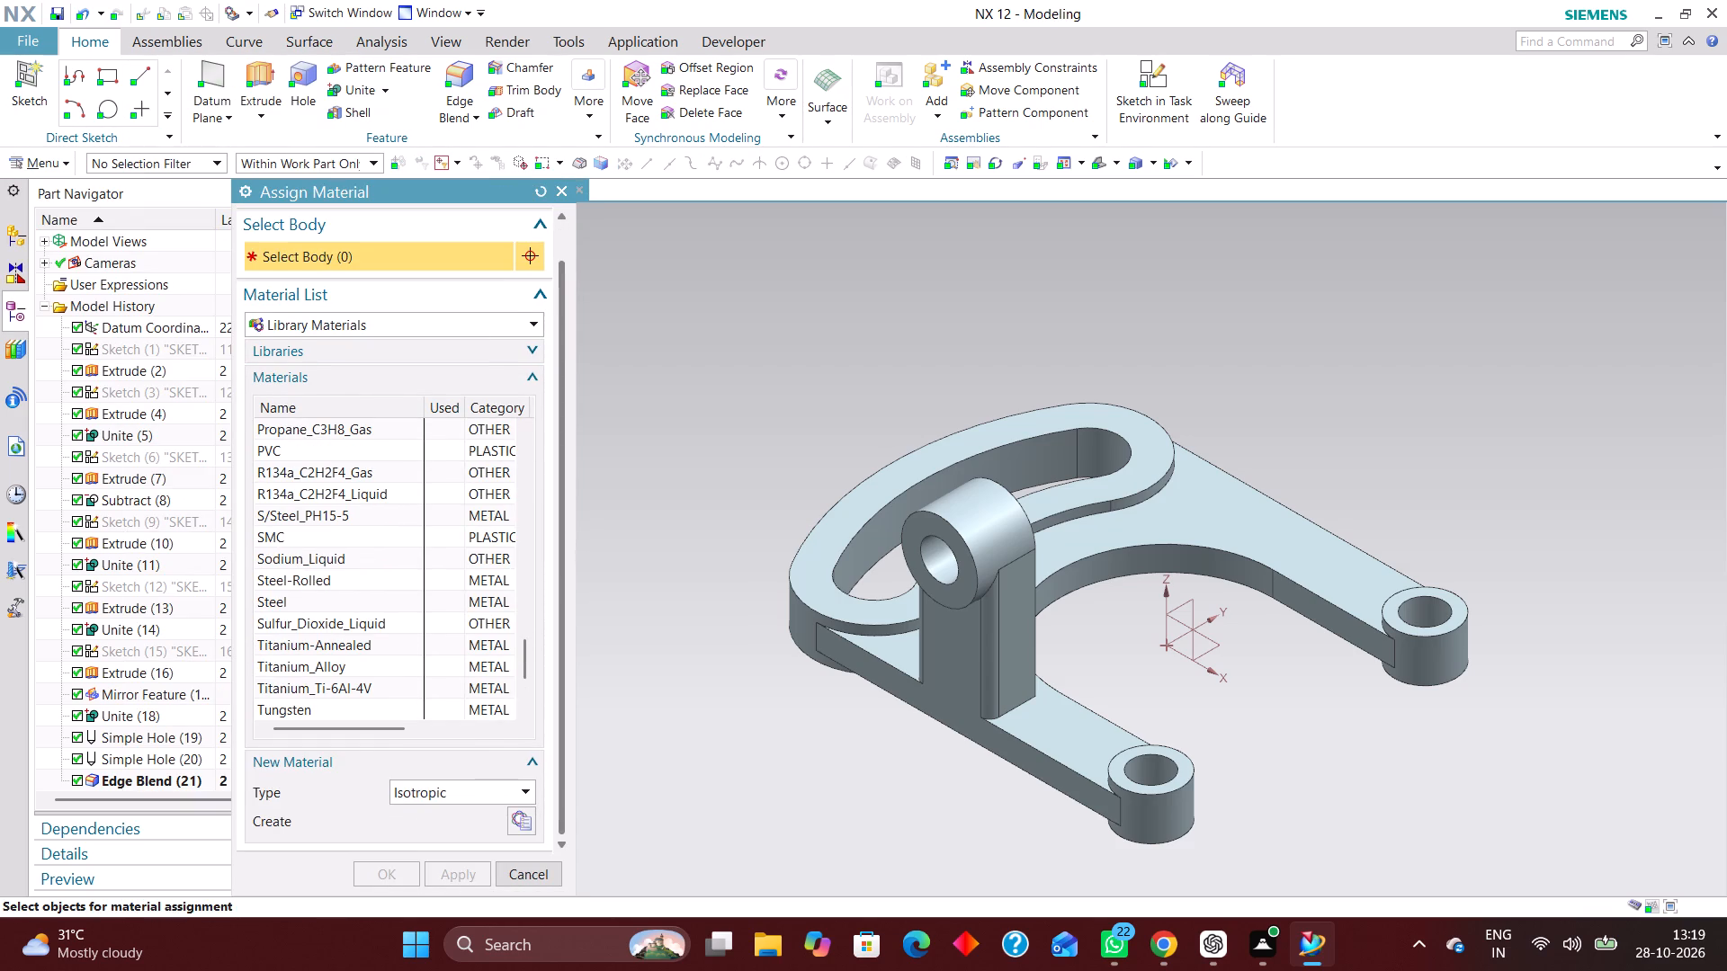
pyautogui.click(302, 663)
pyautogui.click(857, 583)
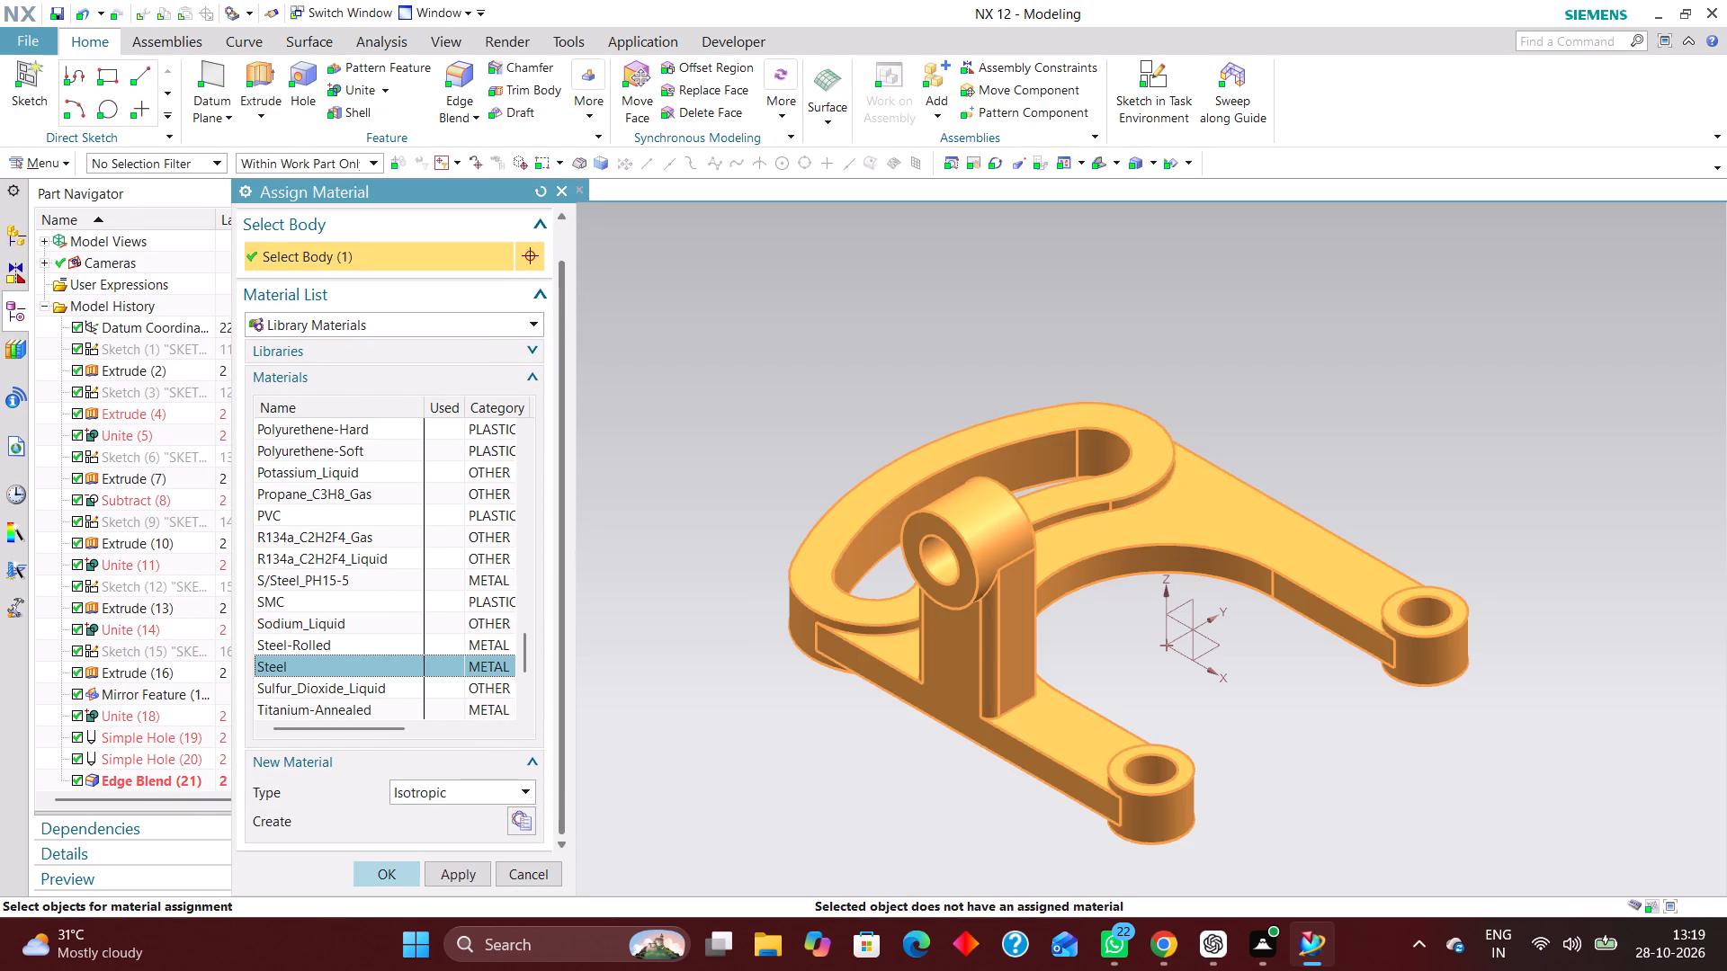
pyautogui.click(389, 861)
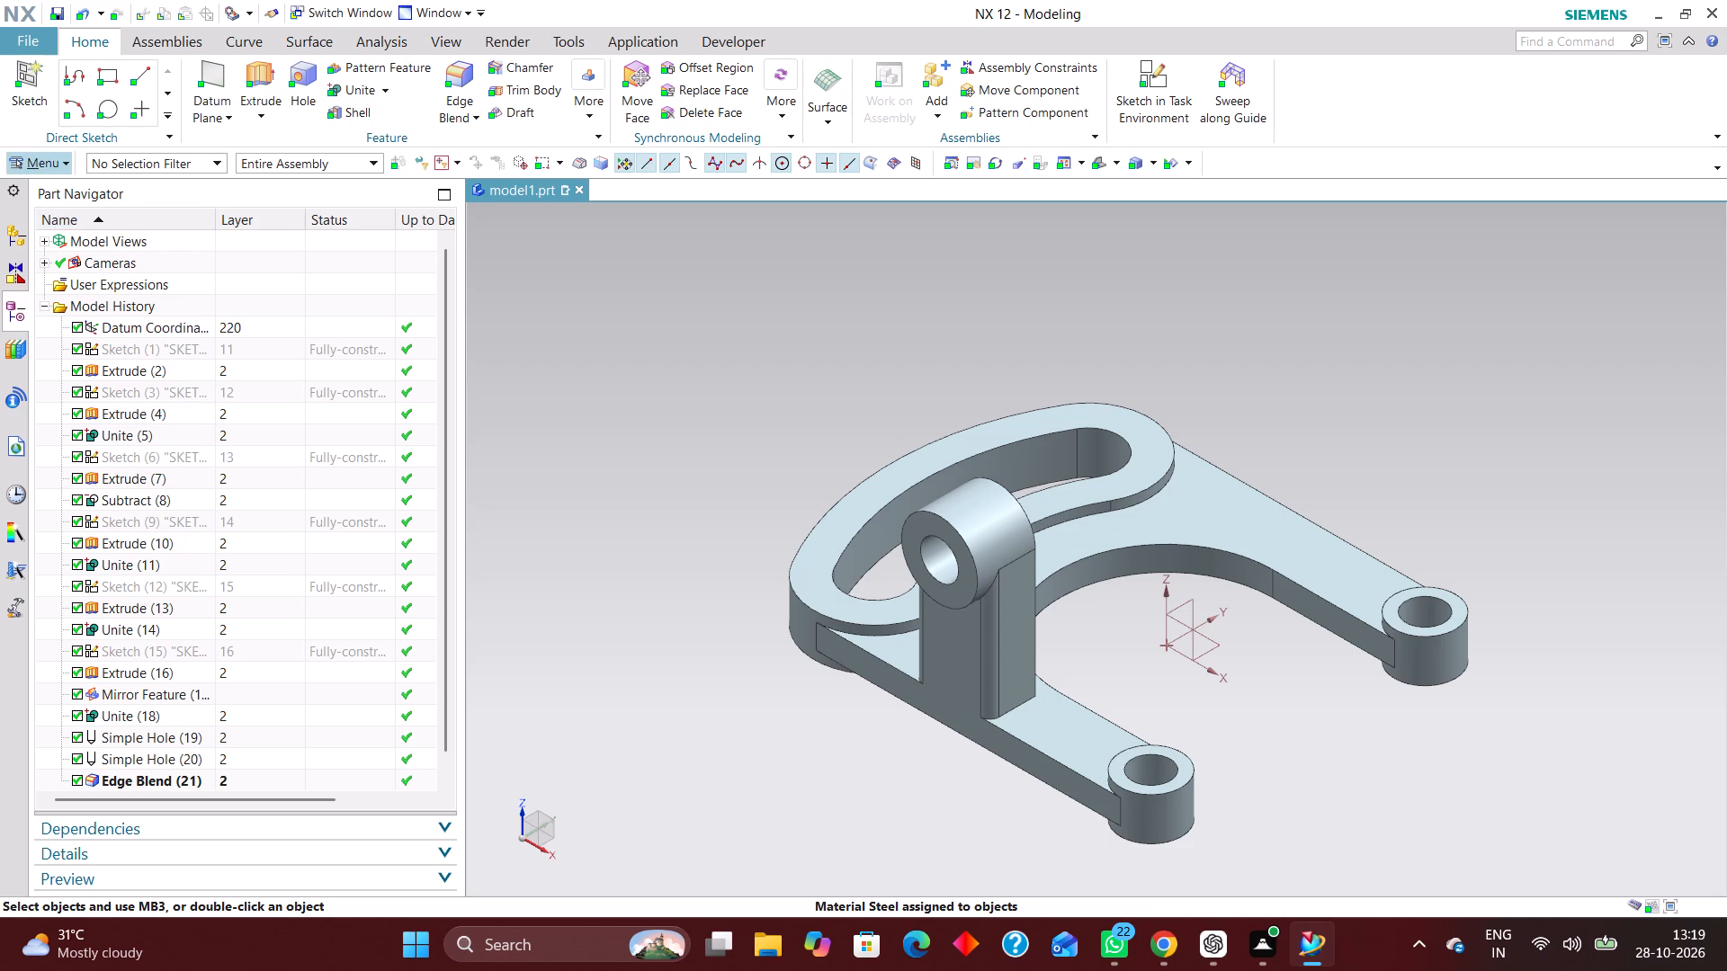
# Turn on weight data updating on save in the part properties and update the bracket's weight data now.
pyautogui.click(61, 156)
pyautogui.click(80, 191)
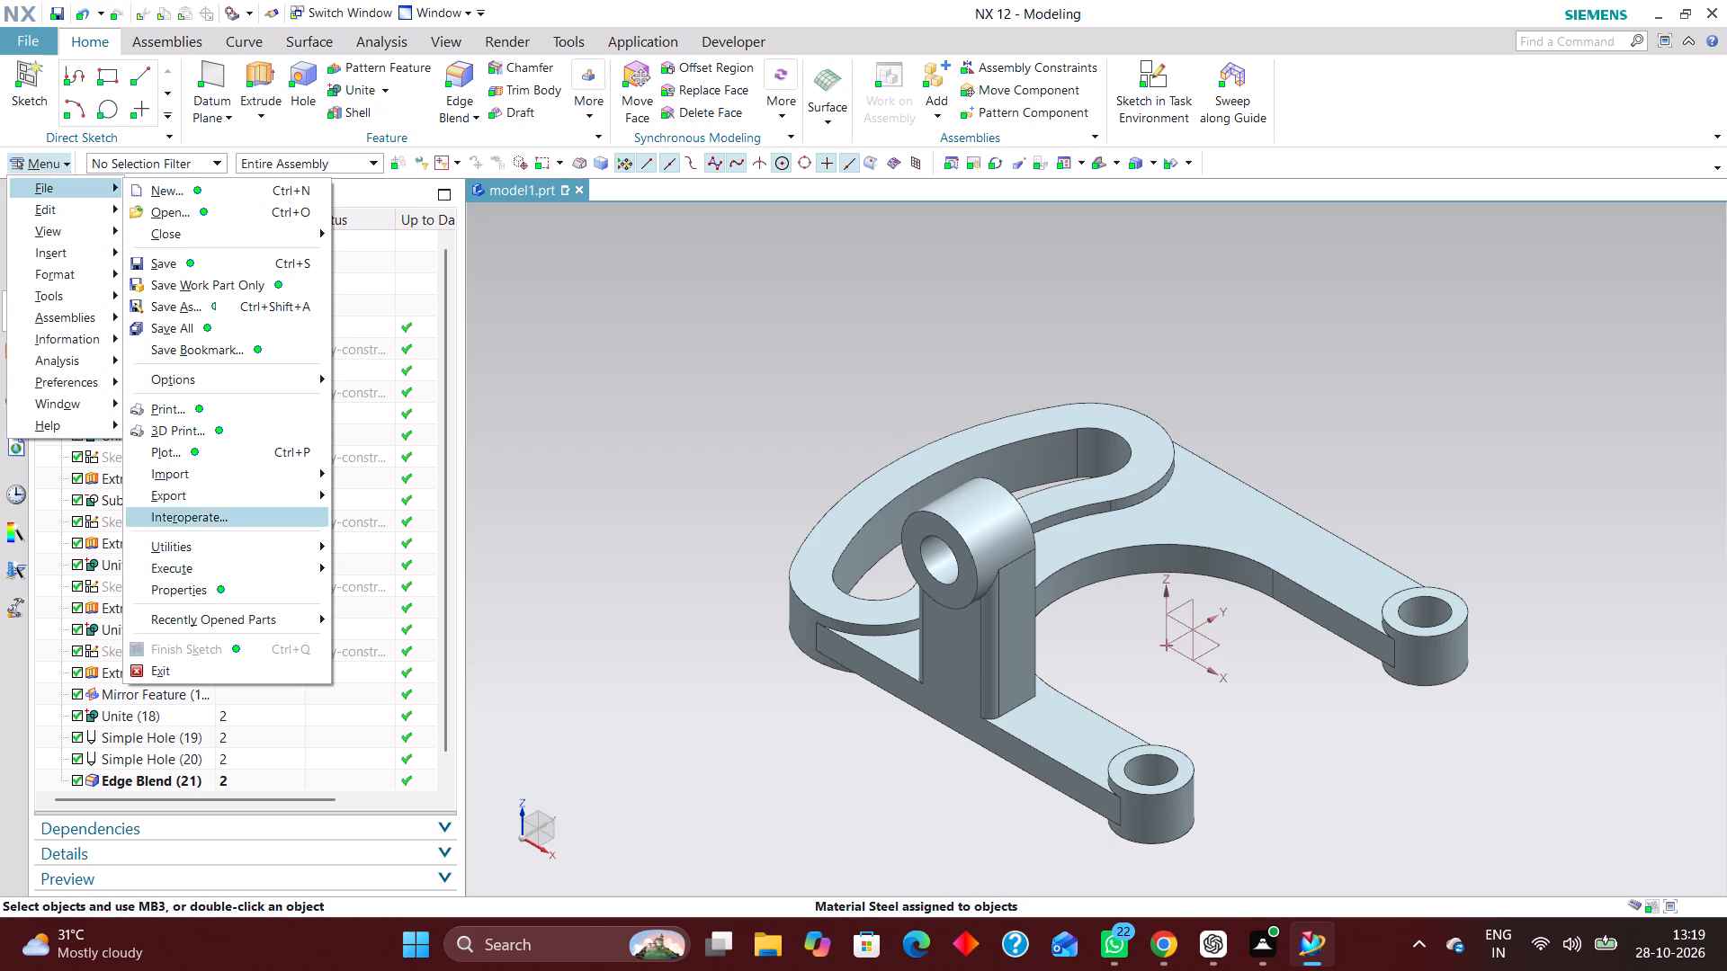
pyautogui.click(245, 583)
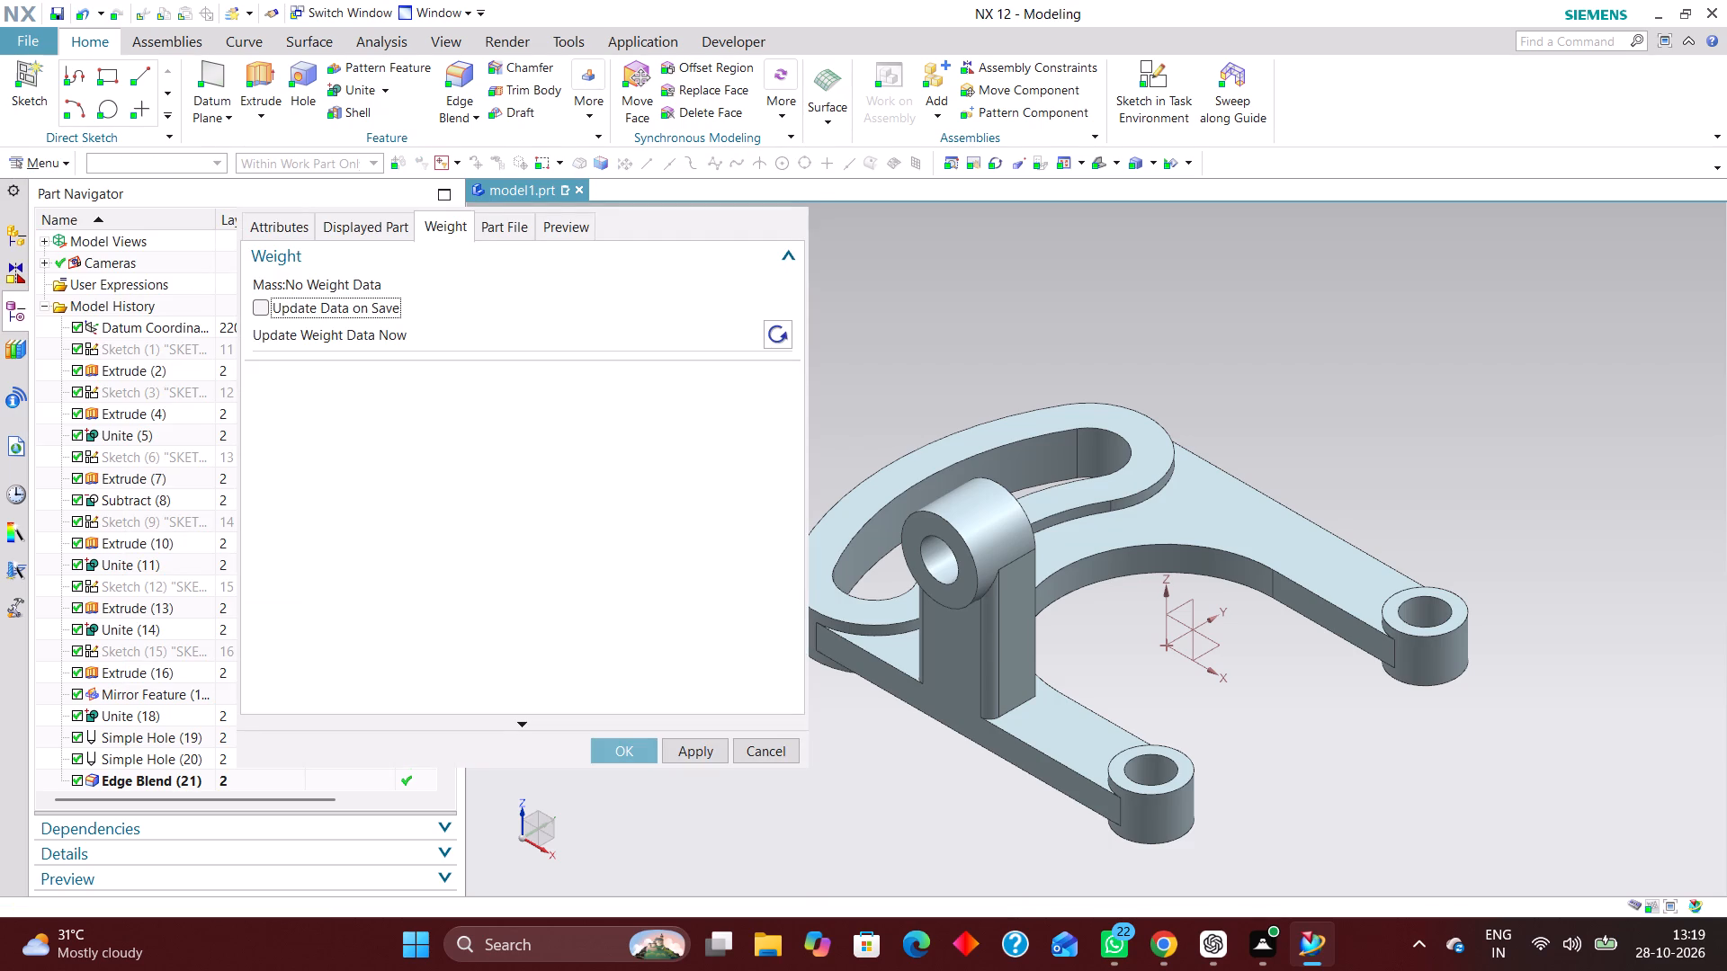
pyautogui.click(265, 305)
pyautogui.click(774, 328)
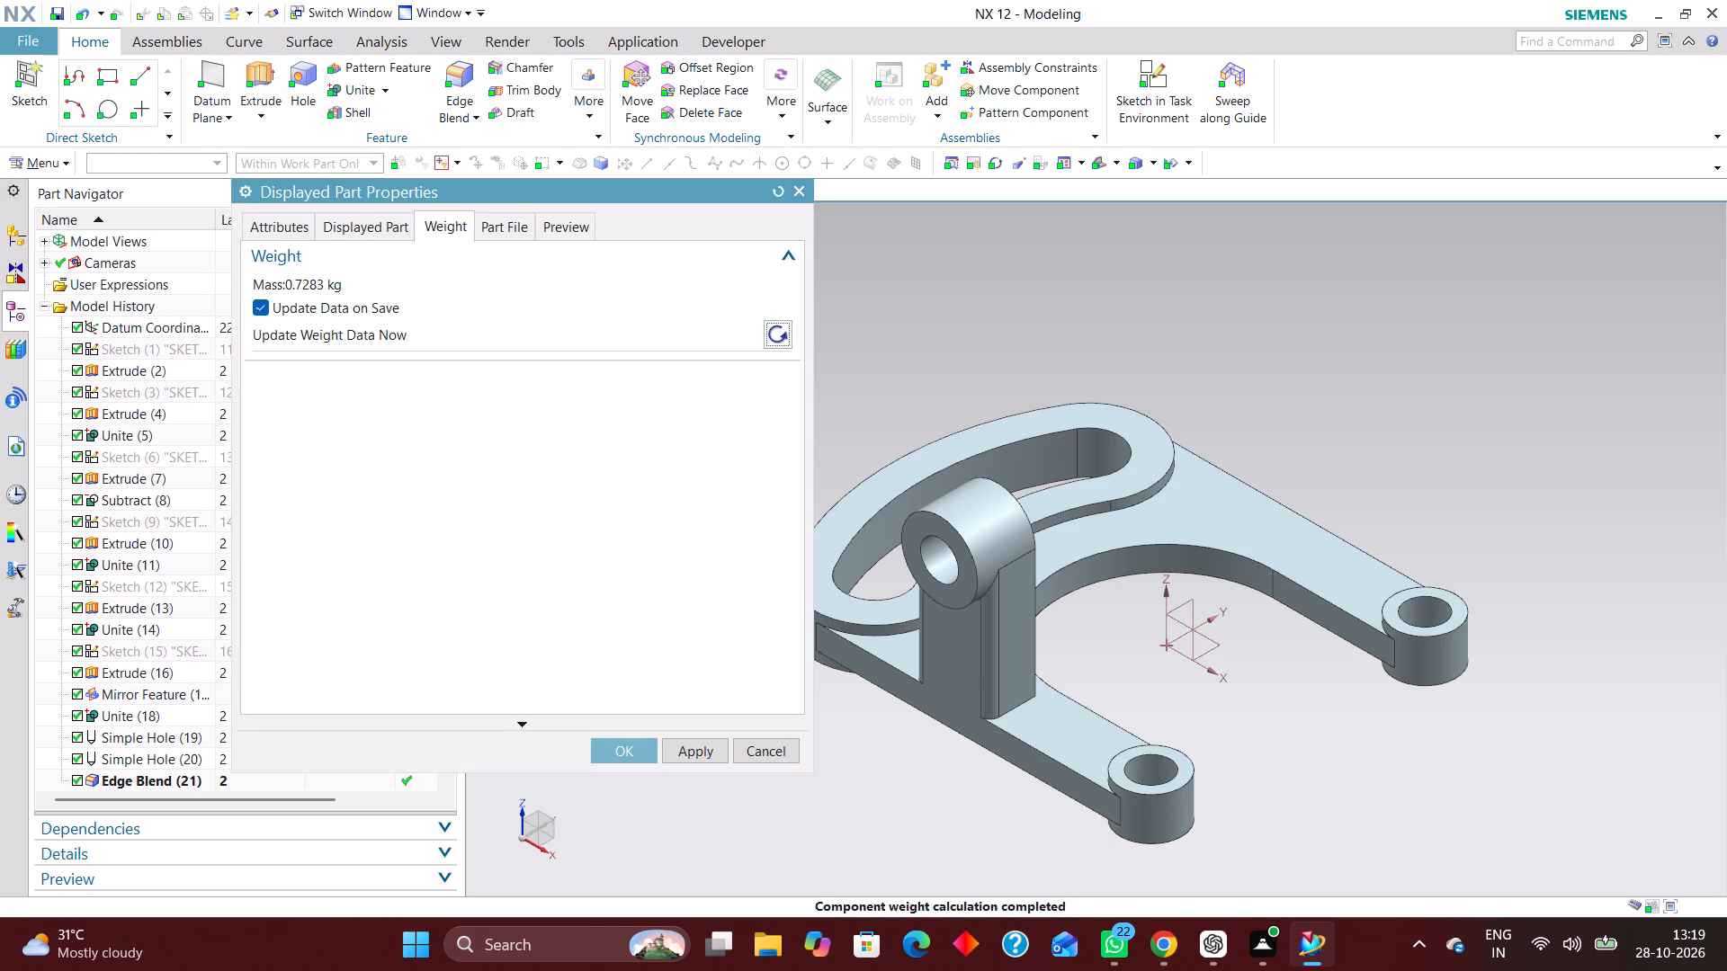
pyautogui.click(634, 743)
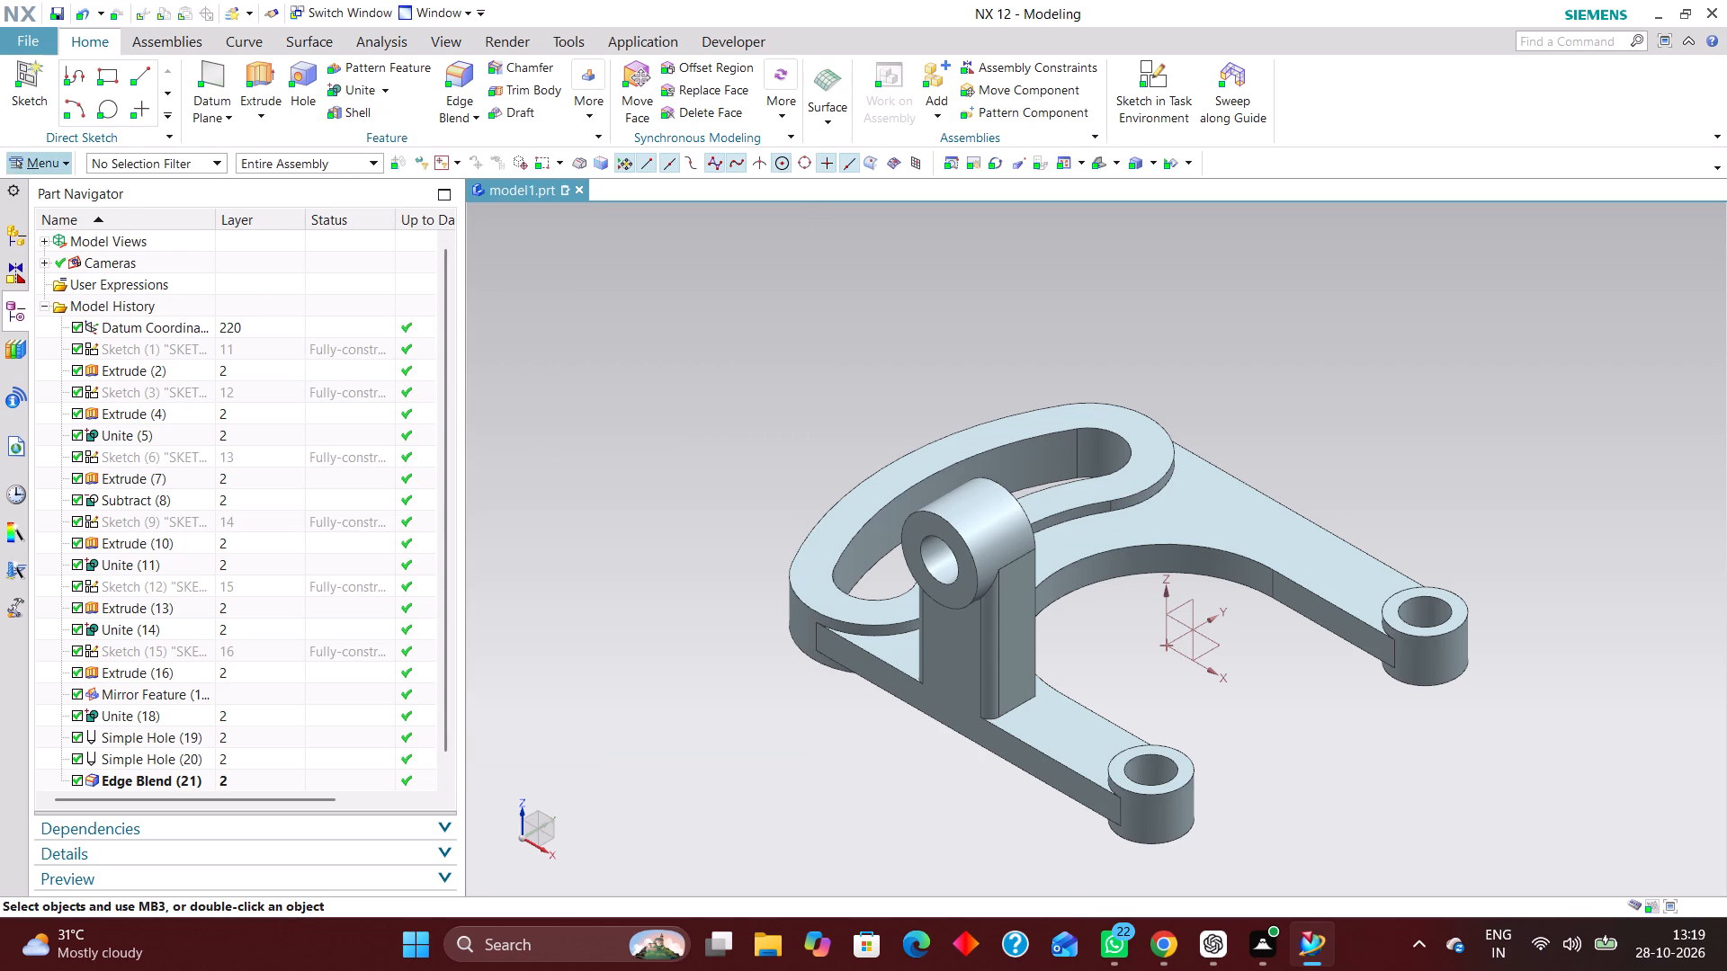
# Create a new group containing the bracket's solid body, keeping the default group name and settings.
pyautogui.click(67, 160)
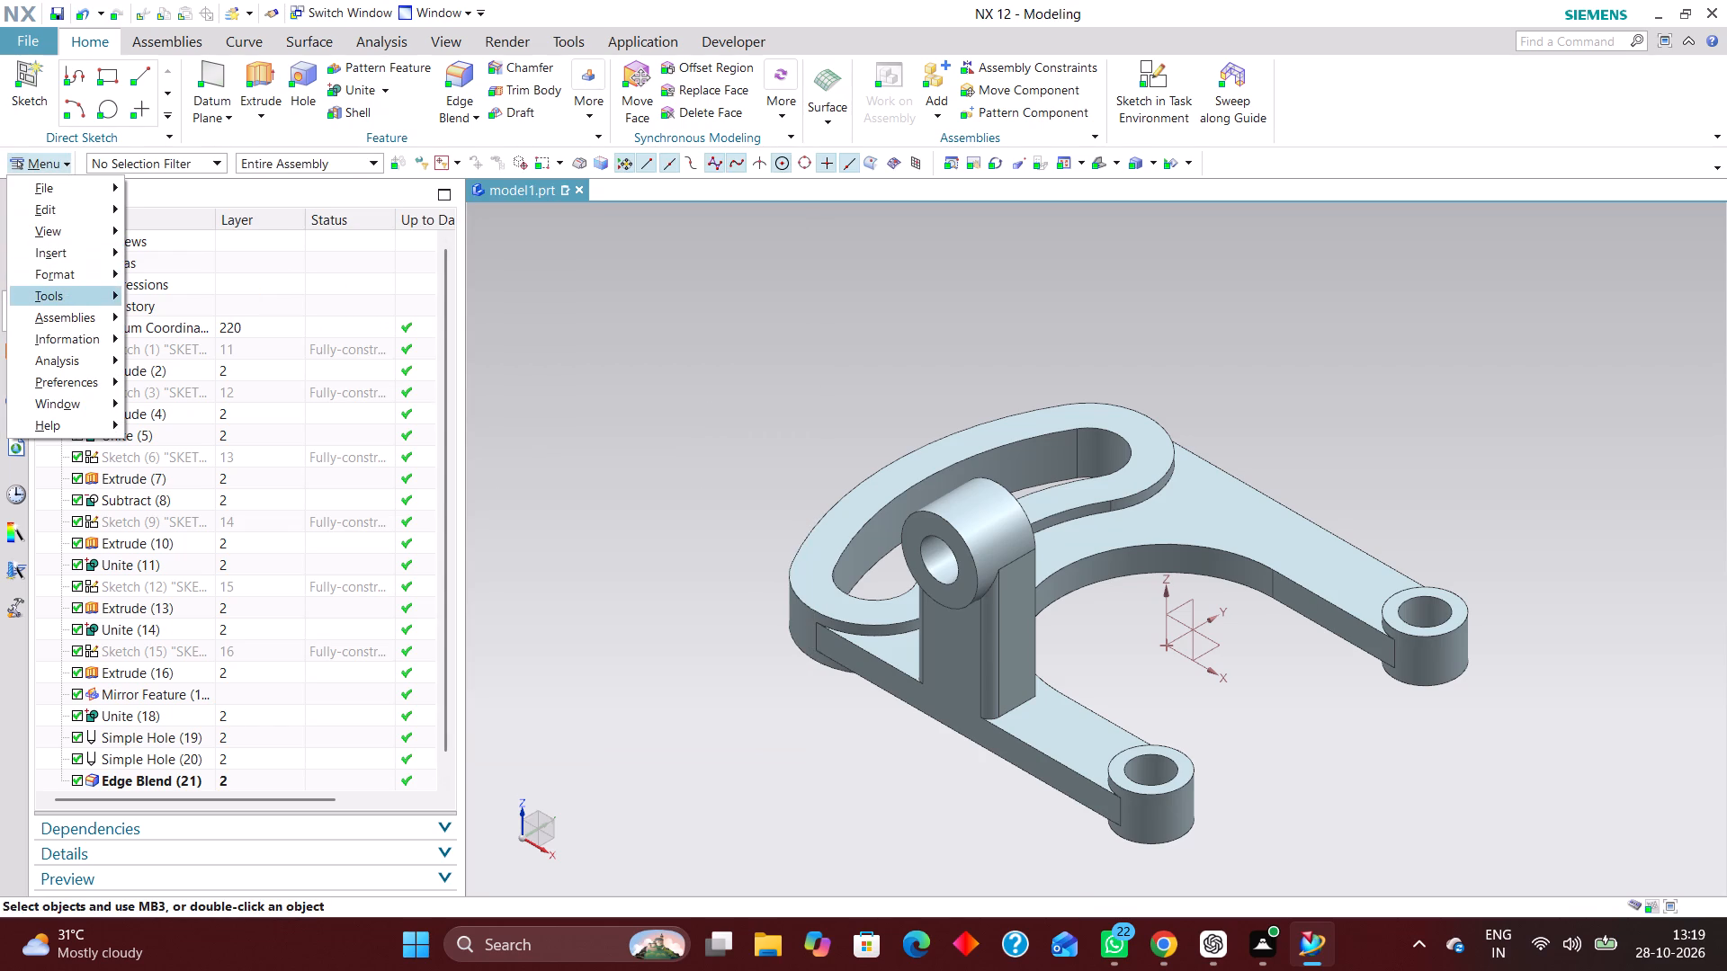
pyautogui.click(94, 280)
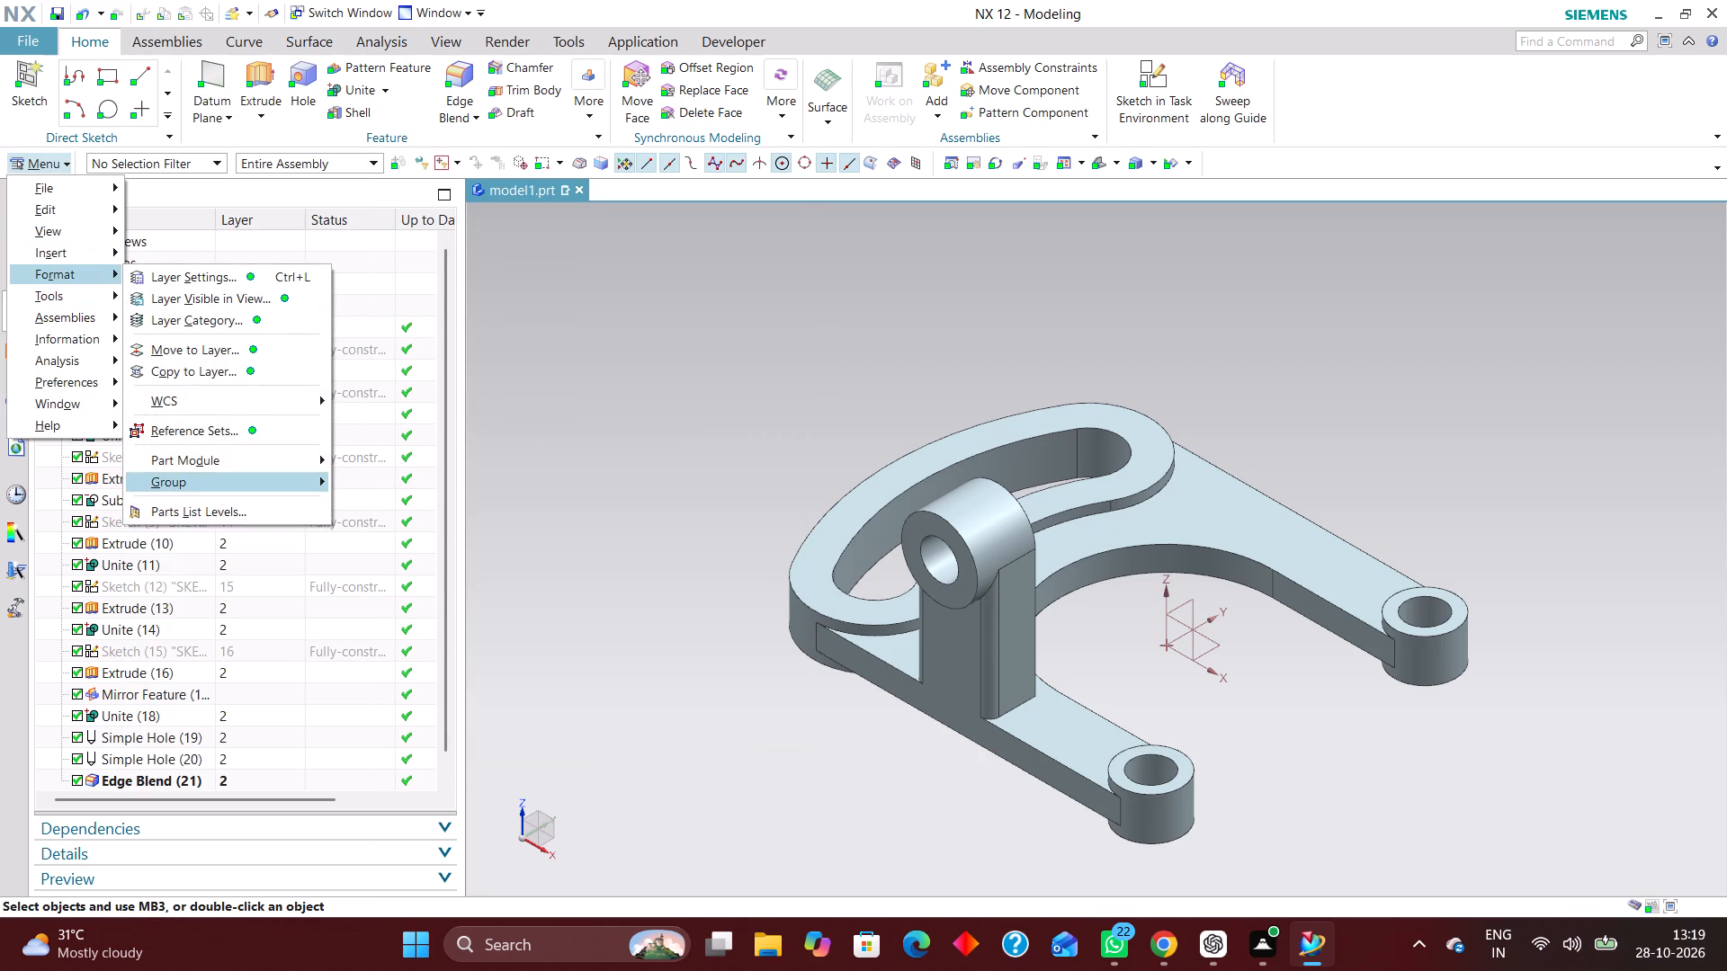
pyautogui.click(226, 481)
pyautogui.click(449, 486)
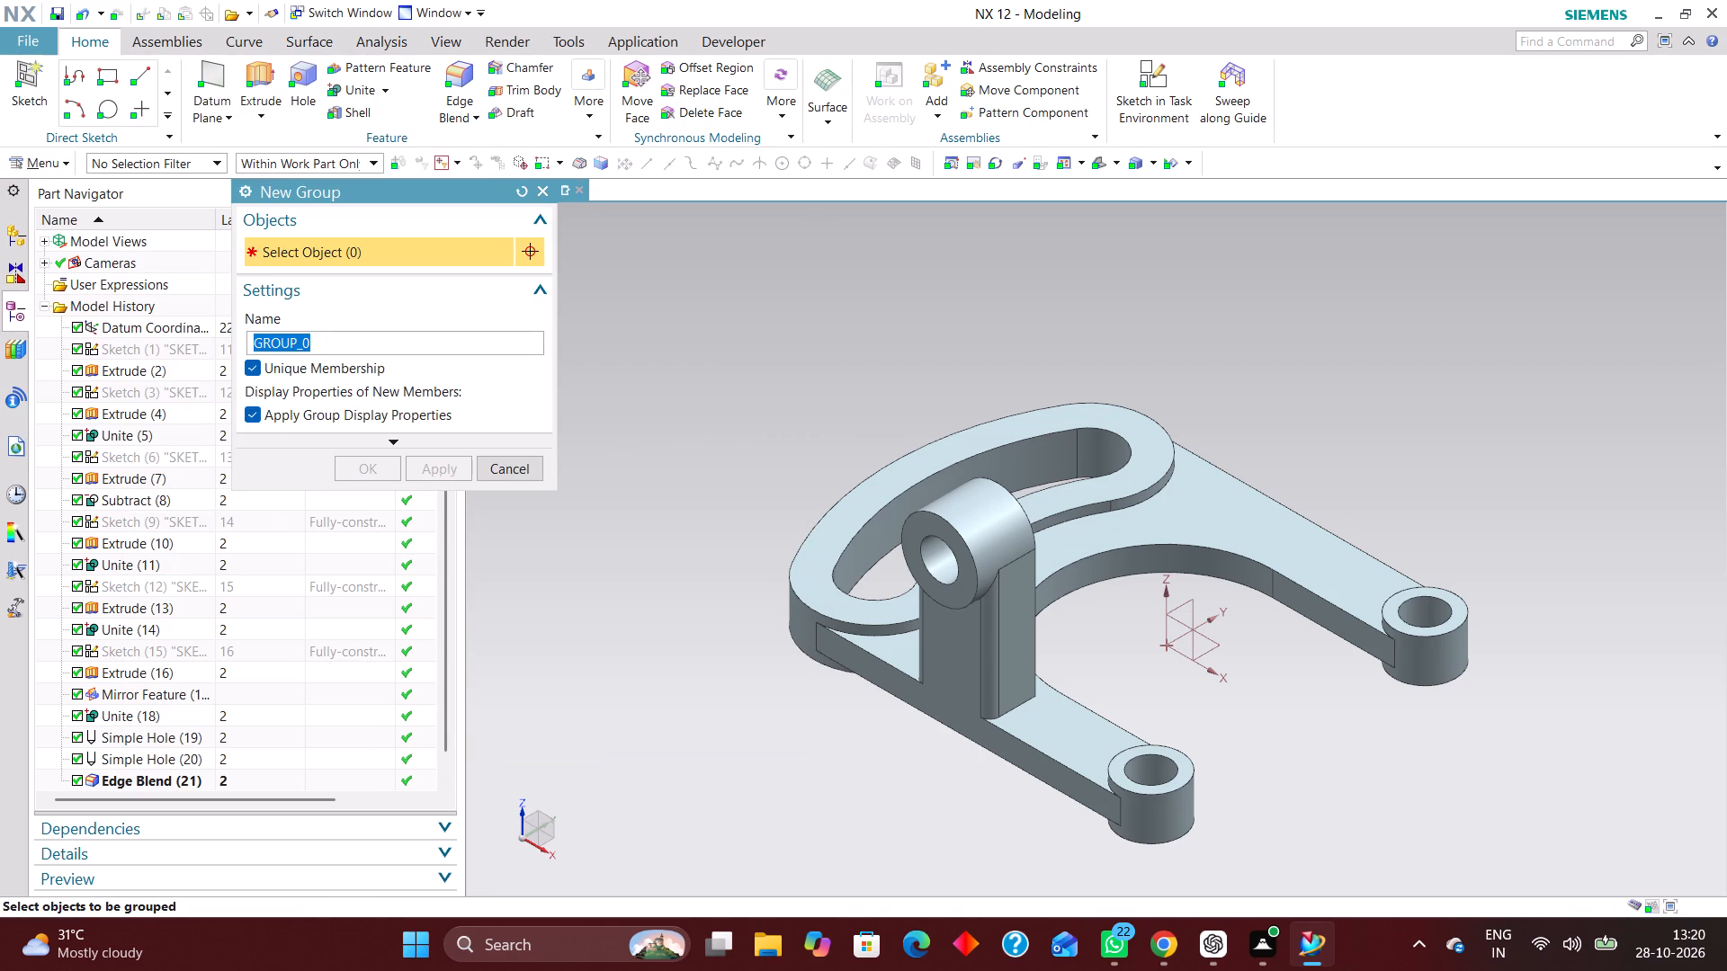
pyautogui.click(808, 570)
pyautogui.click(373, 464)
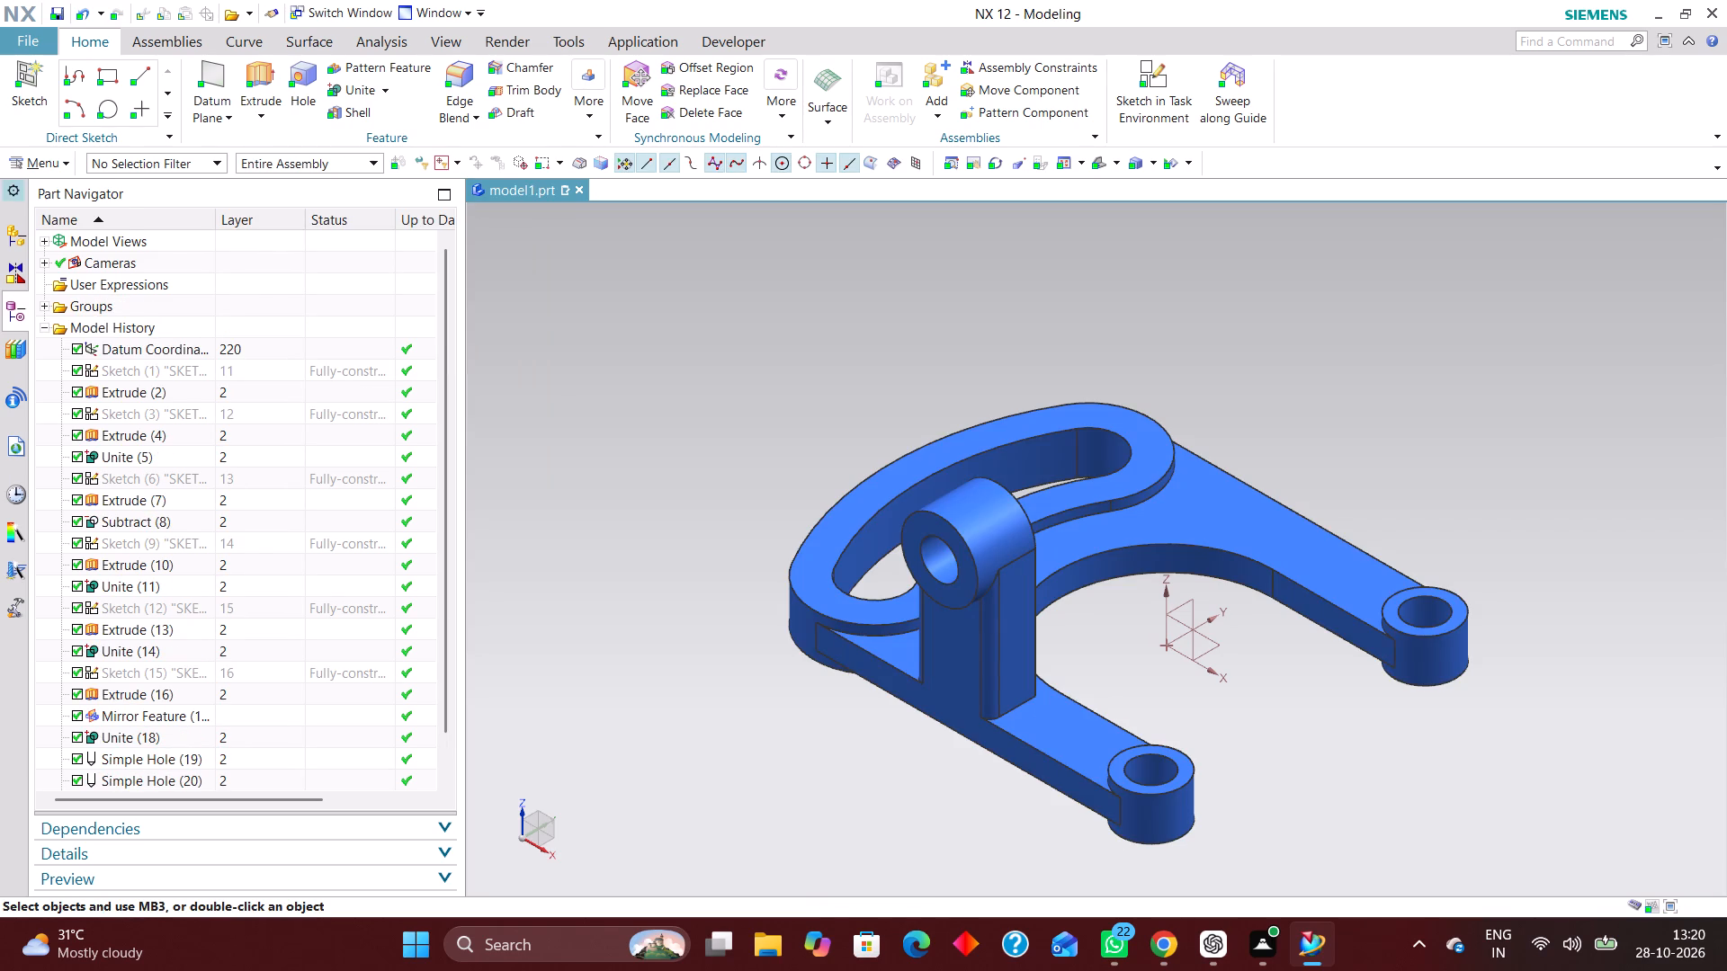
# Set up Part Cleanup for the work part with Delete Unused Units and every checkbox under Serious Delete Actions enabled.
pyautogui.click(67, 165)
pyautogui.click(76, 192)
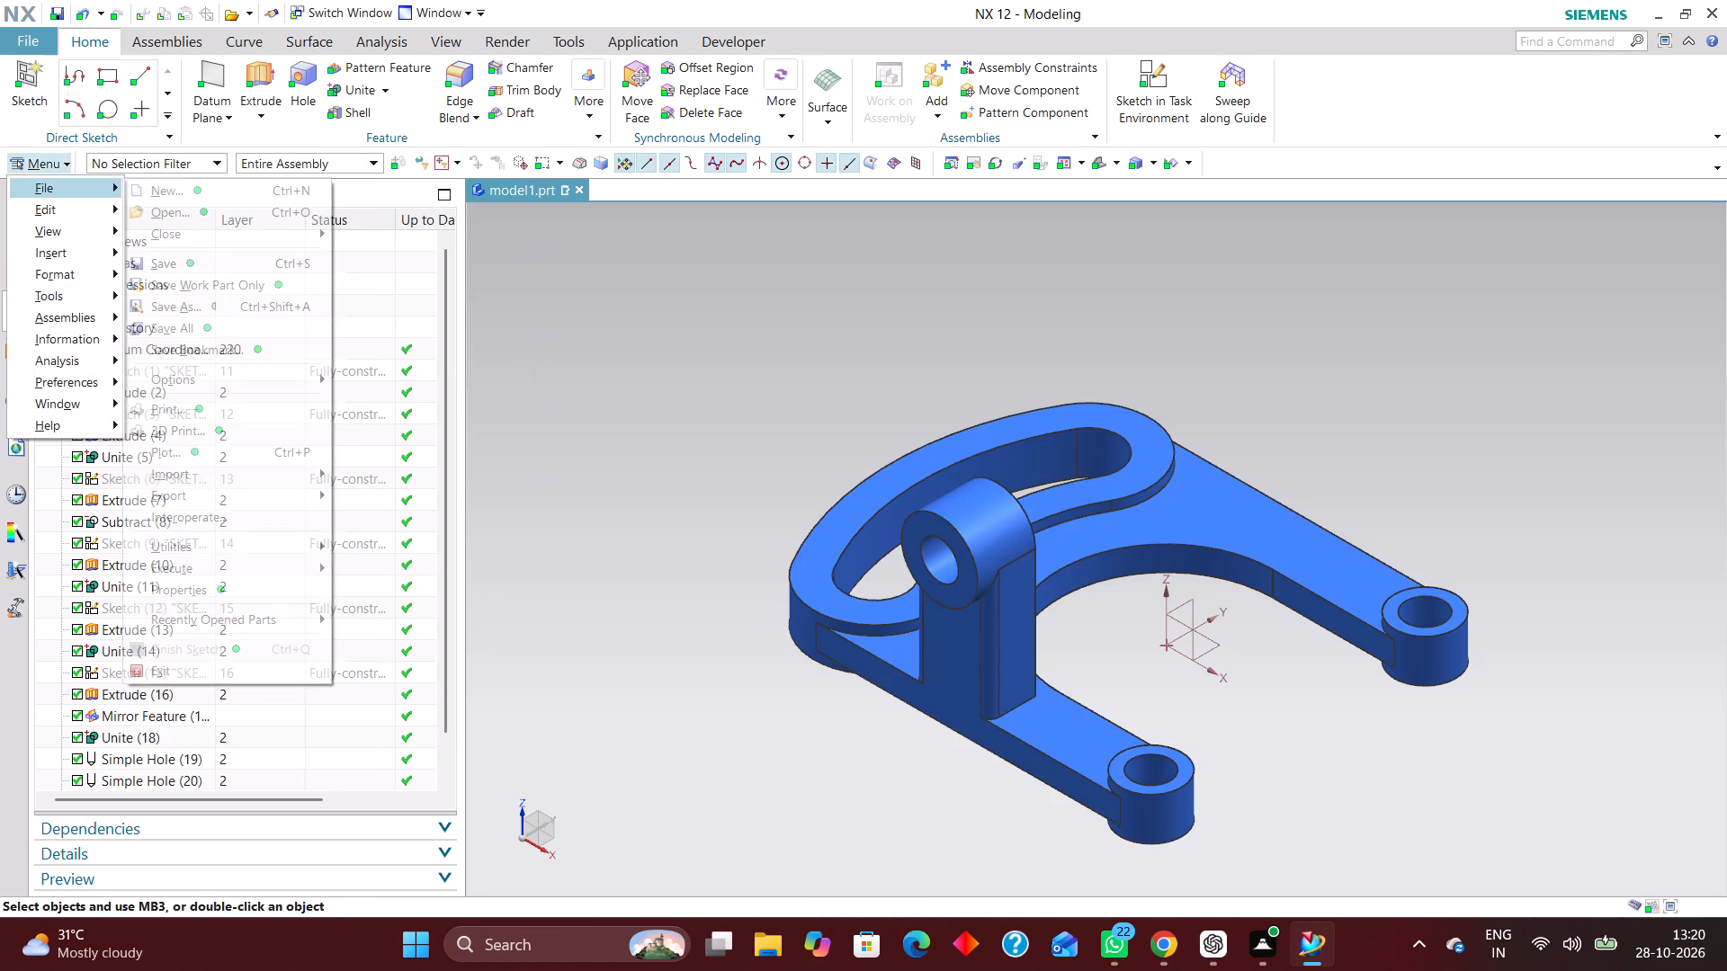
pyautogui.click(225, 539)
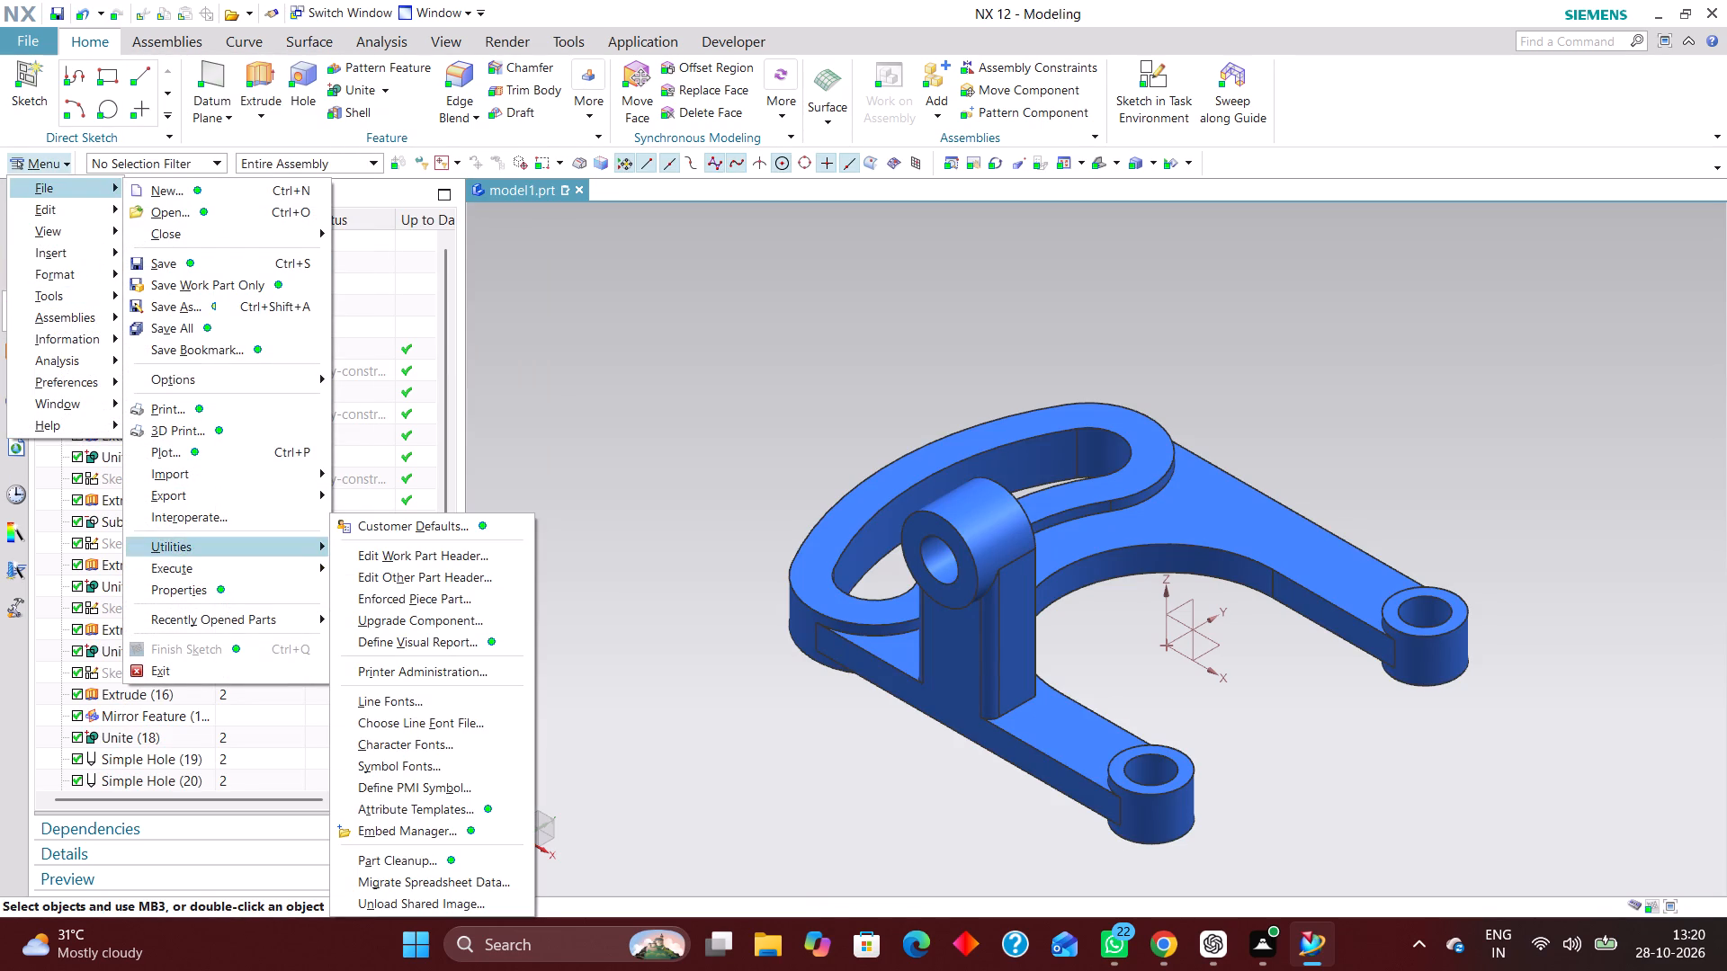
pyautogui.click(420, 861)
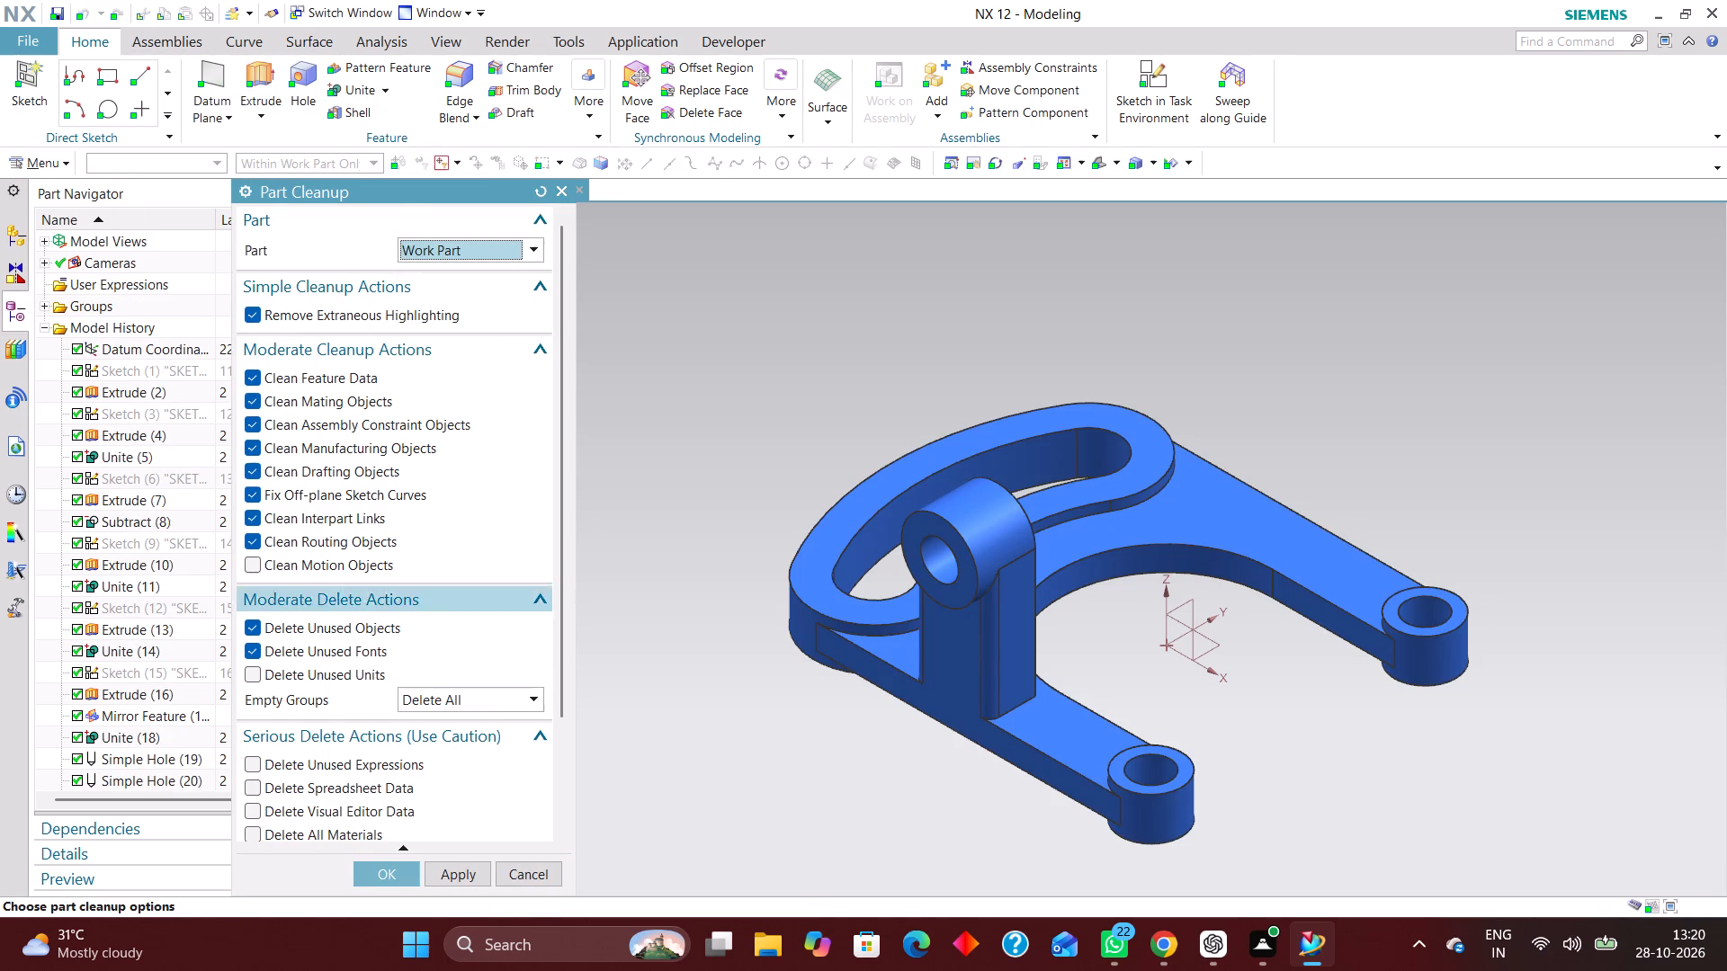
pyautogui.scroll(-4, 284, 634)
pyautogui.click(294, 789)
pyautogui.click(300, 776)
pyautogui.click(306, 756)
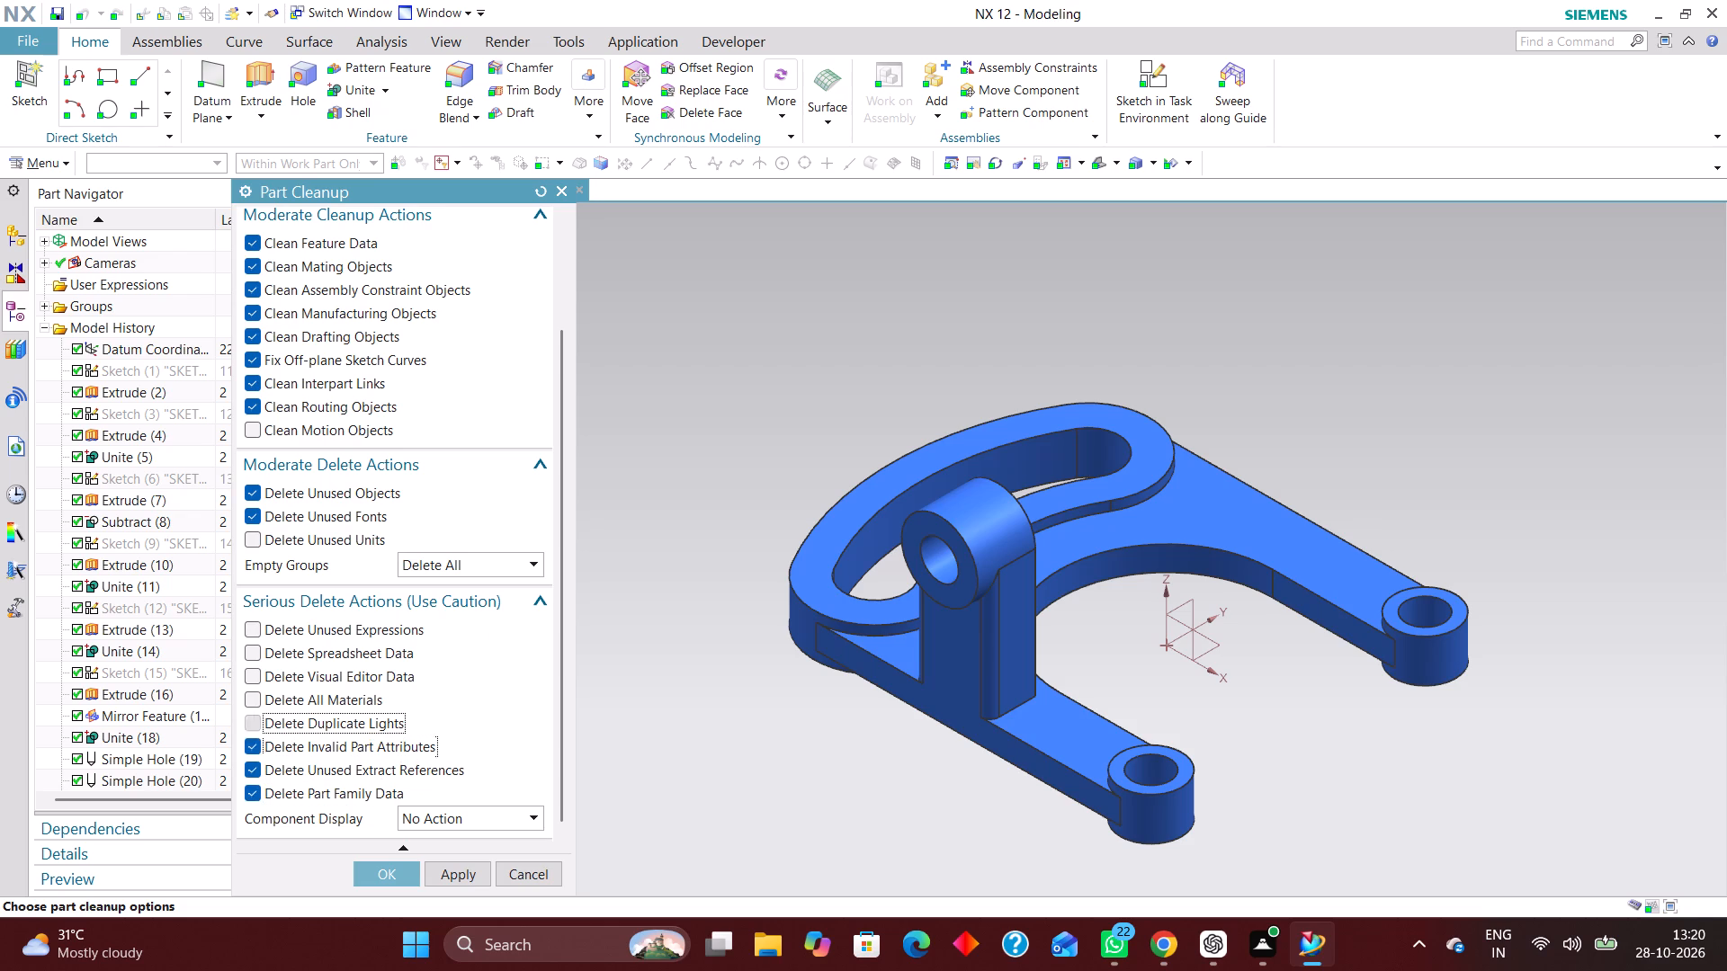
pyautogui.click(309, 726)
pyautogui.click(315, 699)
pyautogui.click(316, 677)
pyautogui.click(317, 656)
pyautogui.click(317, 633)
pyautogui.click(301, 538)
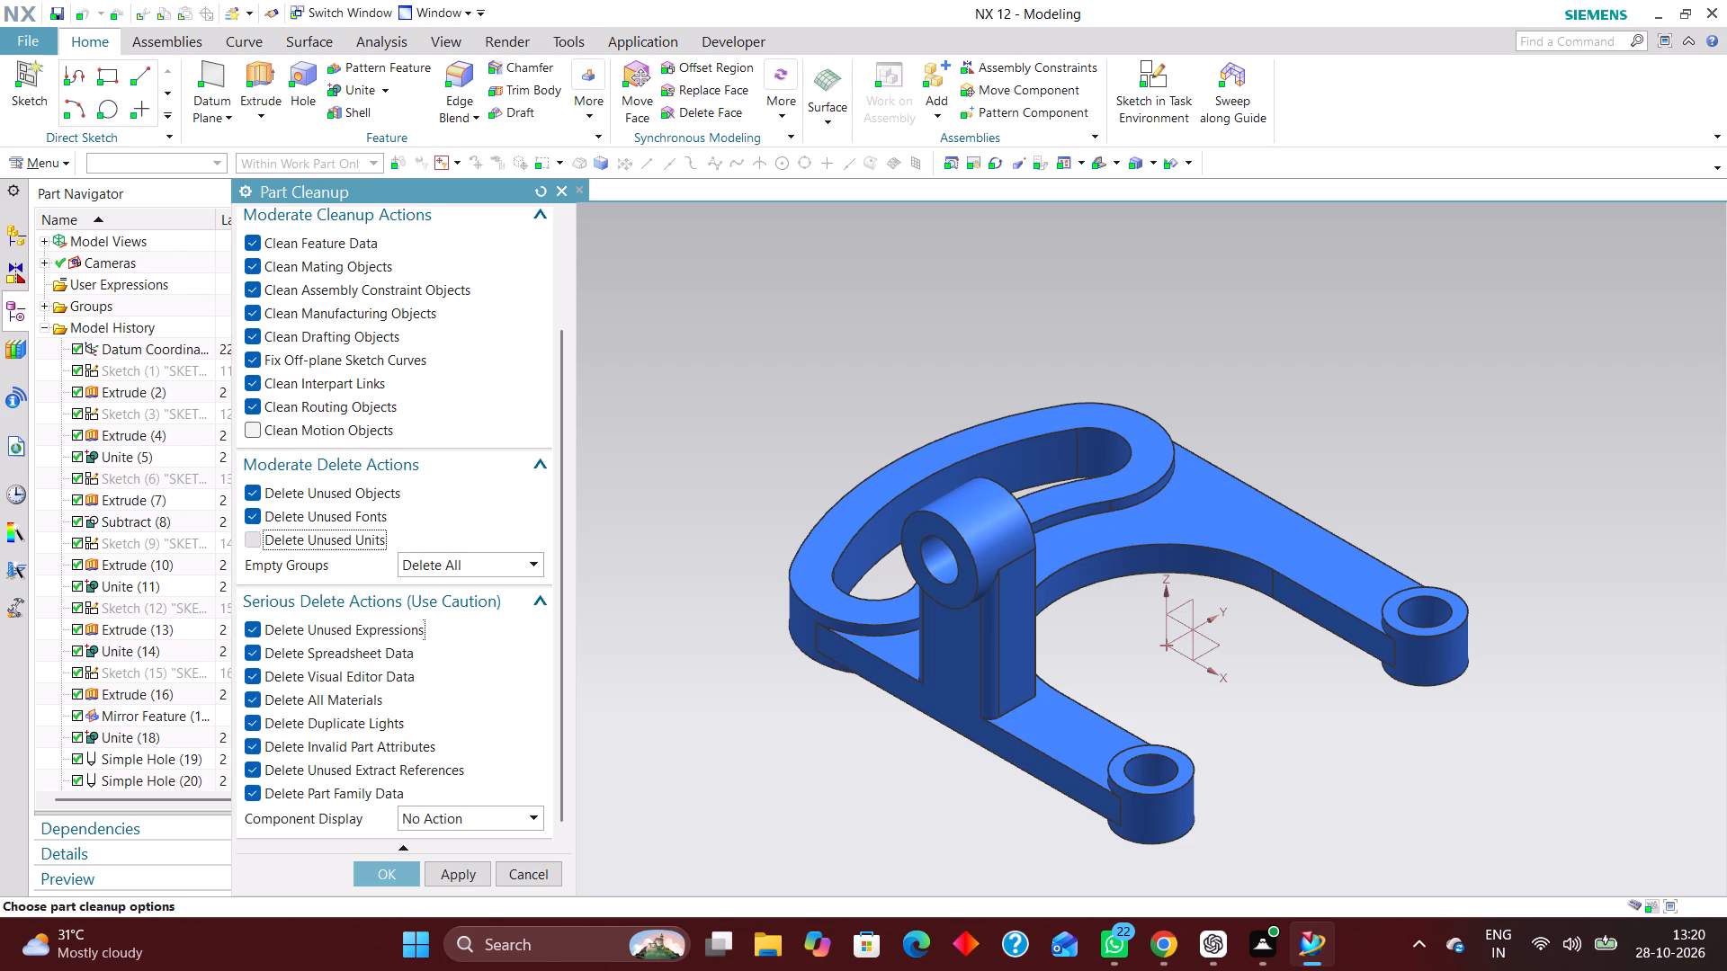
# Set the cleanup's Component Display to Remove All Changes and run it, accepting deletion of spreadsheets and visual editor data.
pyautogui.click(509, 822)
pyautogui.click(486, 881)
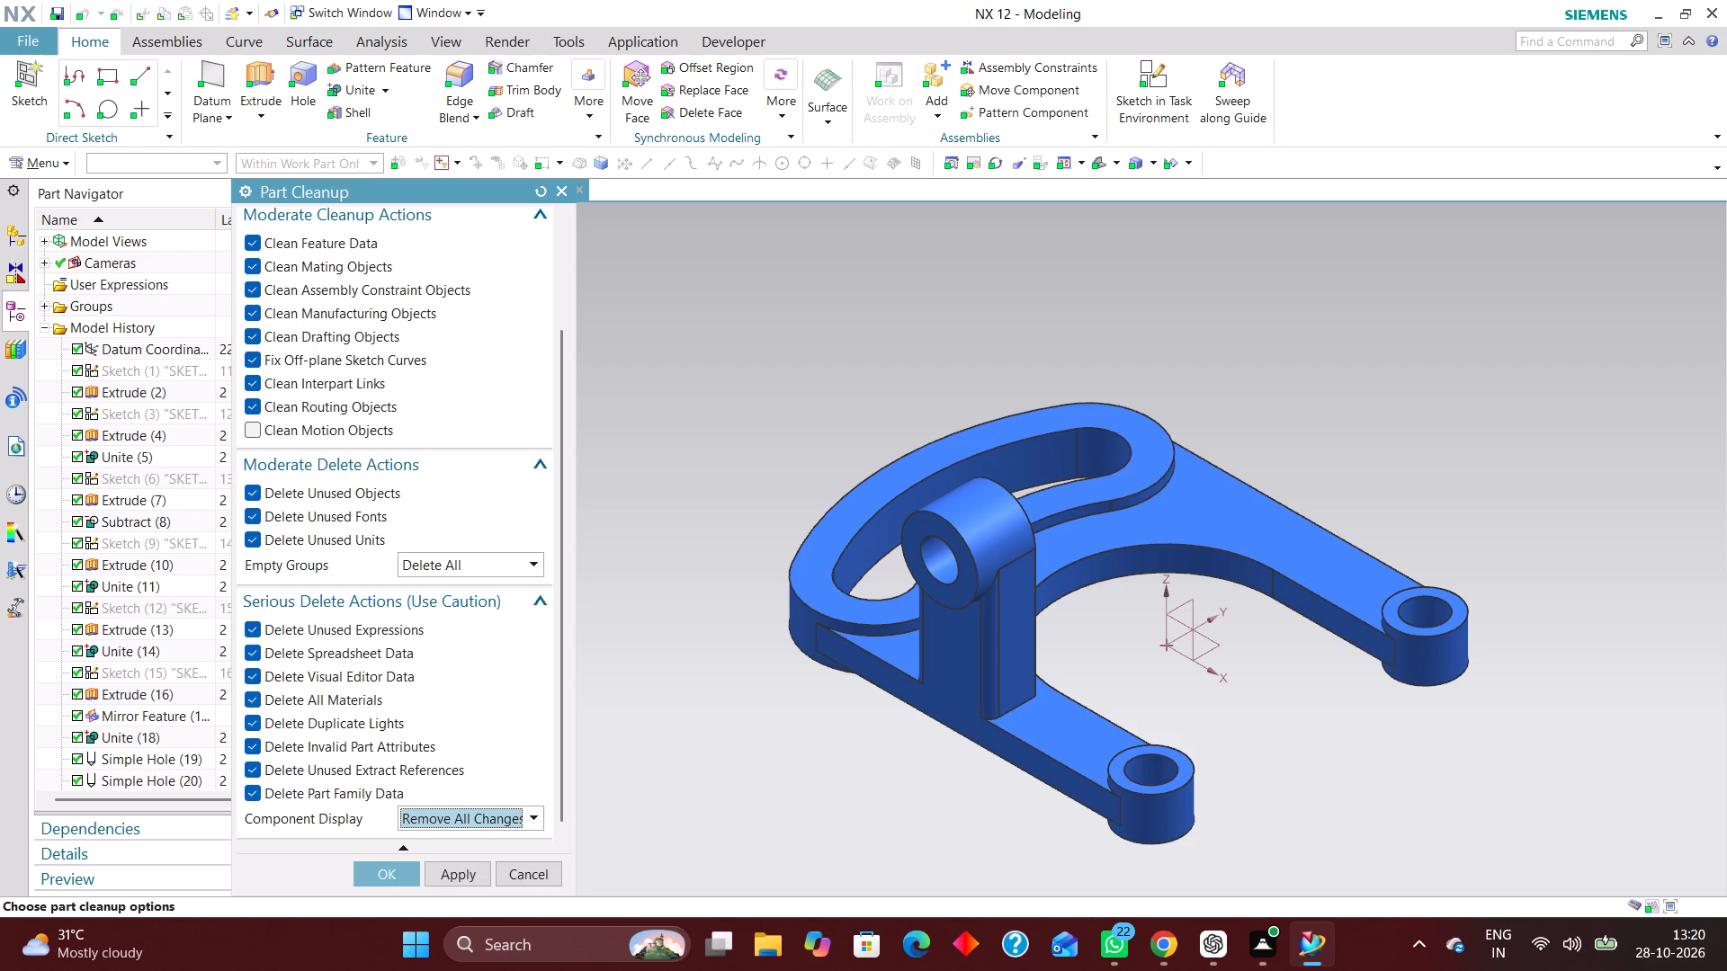
pyautogui.click(403, 870)
pyautogui.click(664, 511)
pyautogui.click(679, 501)
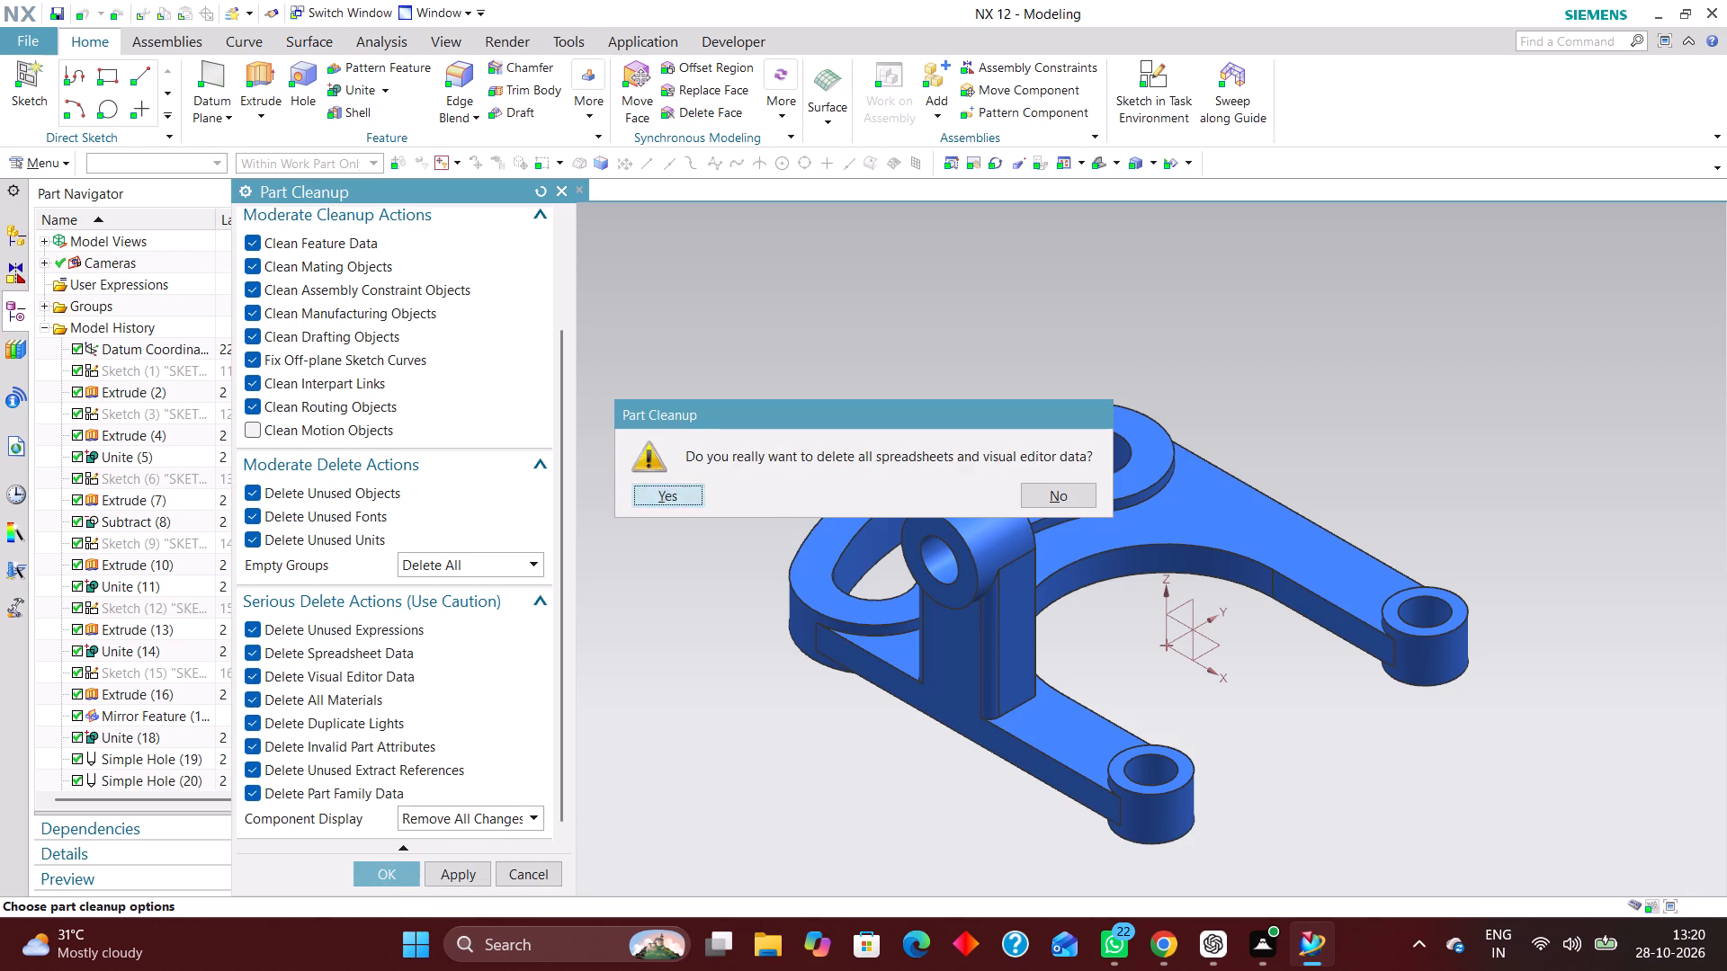
# Add a new reference set to the work part containing the bracket's solid body, keeping the default name.
pyautogui.click(44, 155)
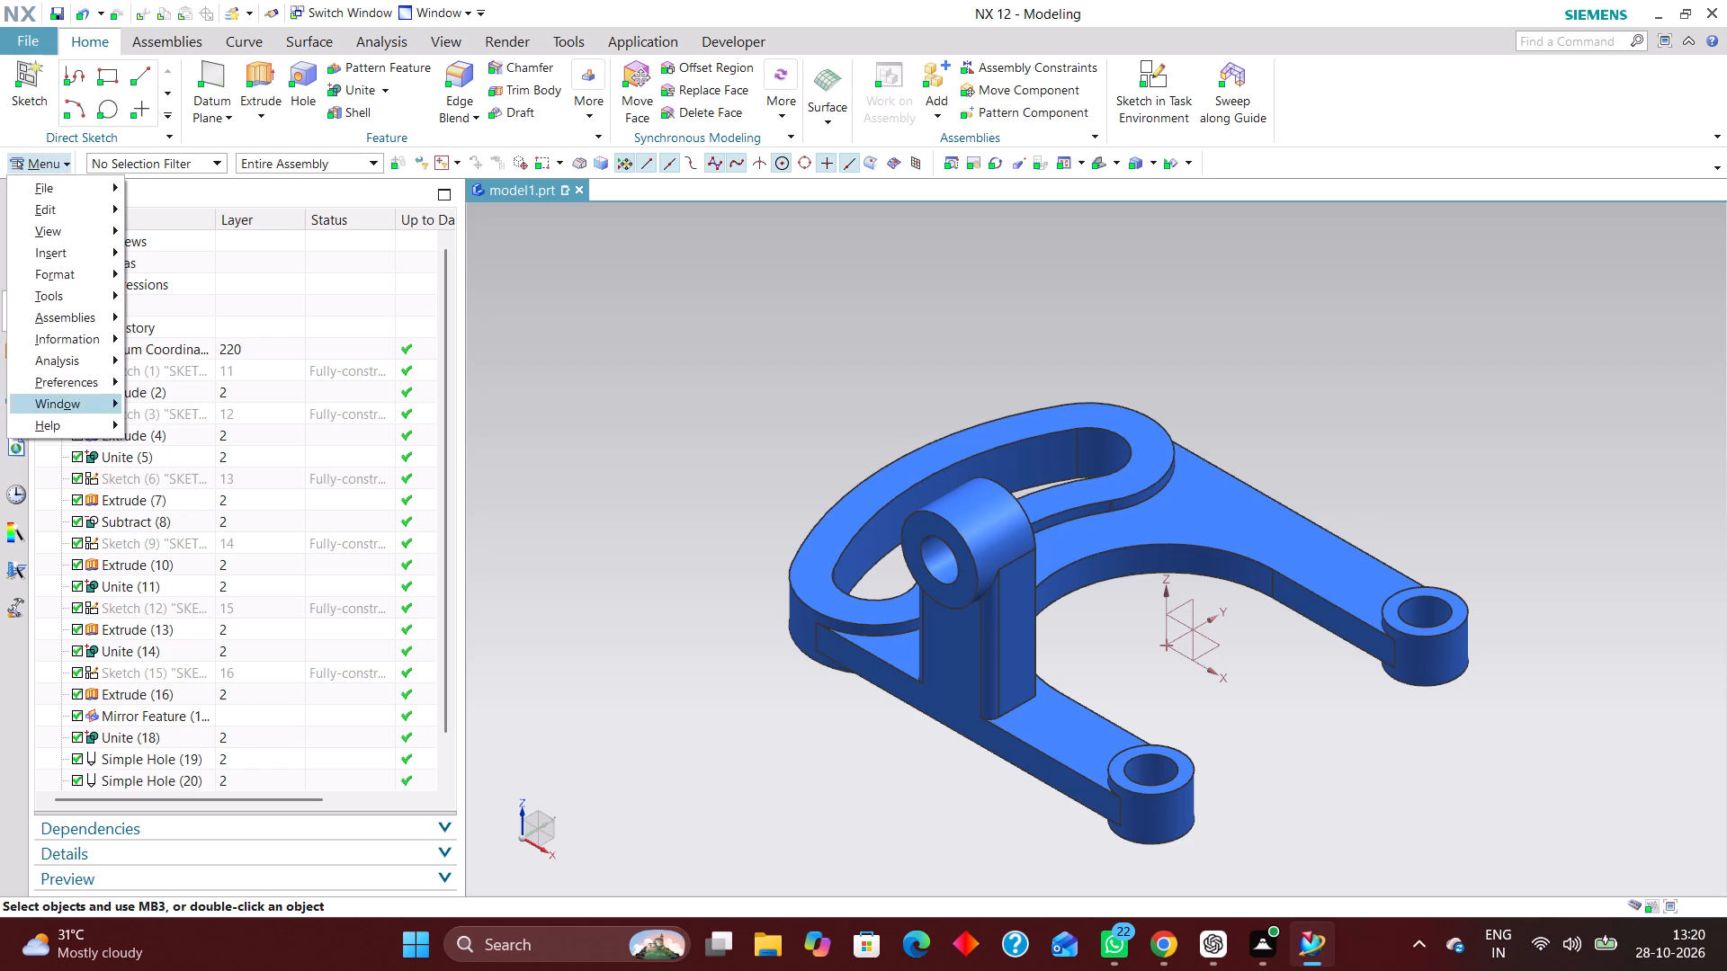
pyautogui.click(56, 301)
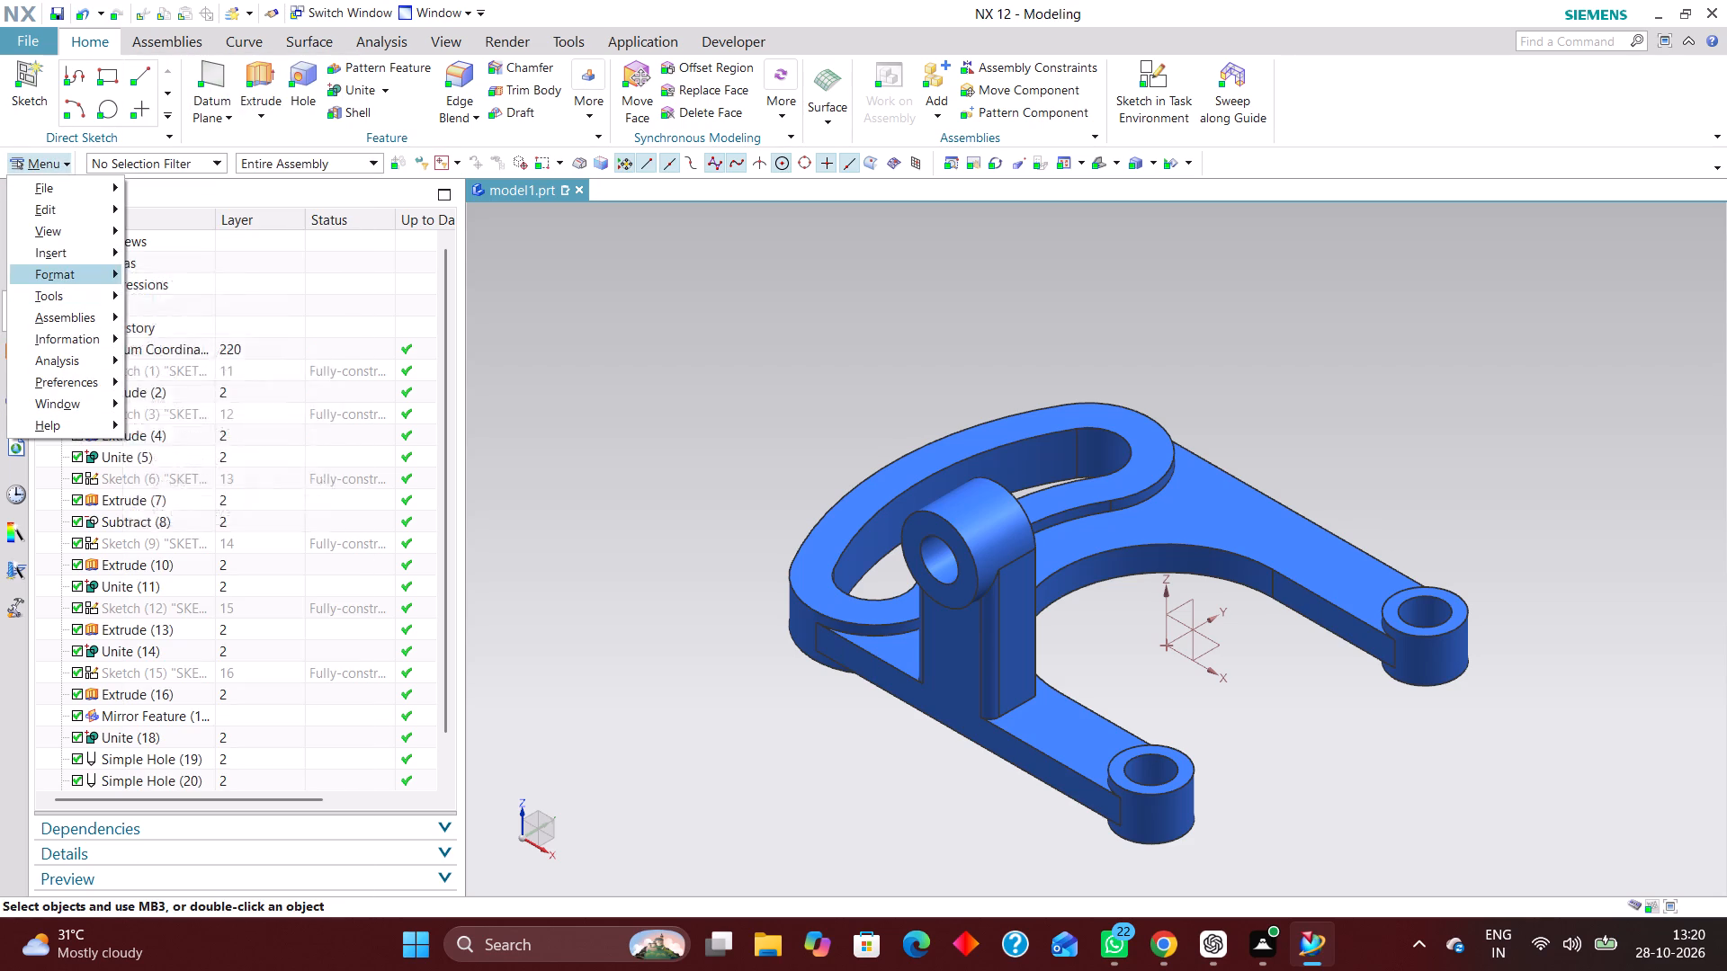
pyautogui.click(62, 273)
pyautogui.click(262, 431)
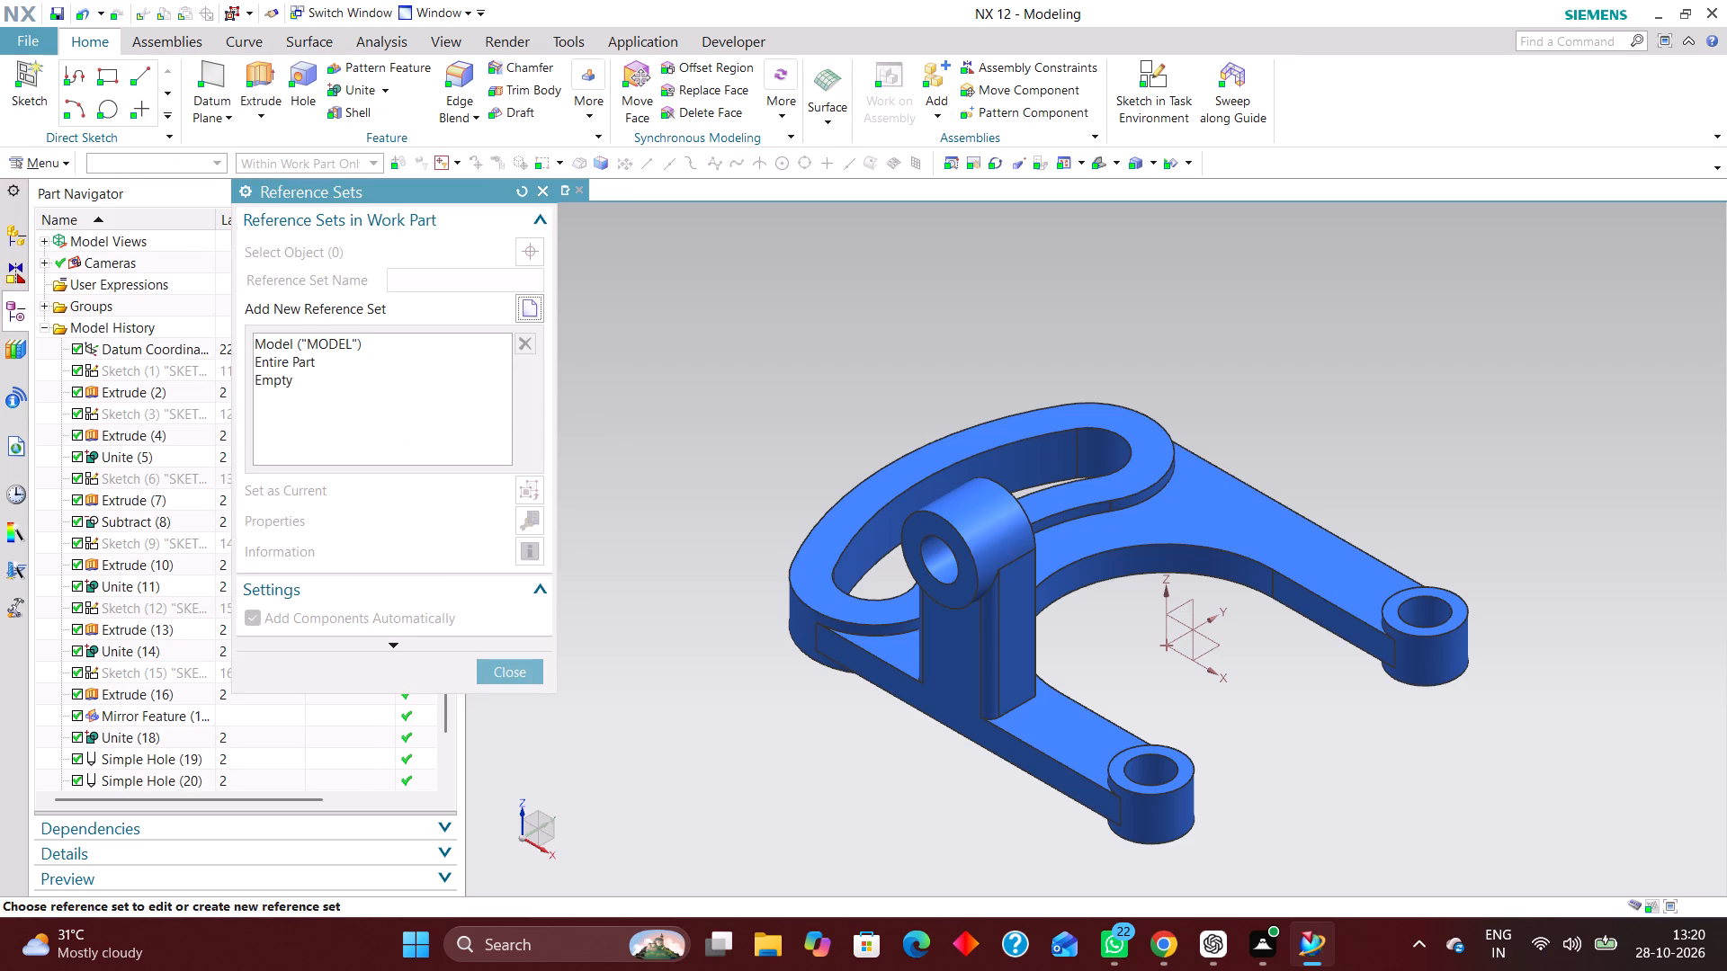
pyautogui.click(523, 305)
pyautogui.click(1033, 608)
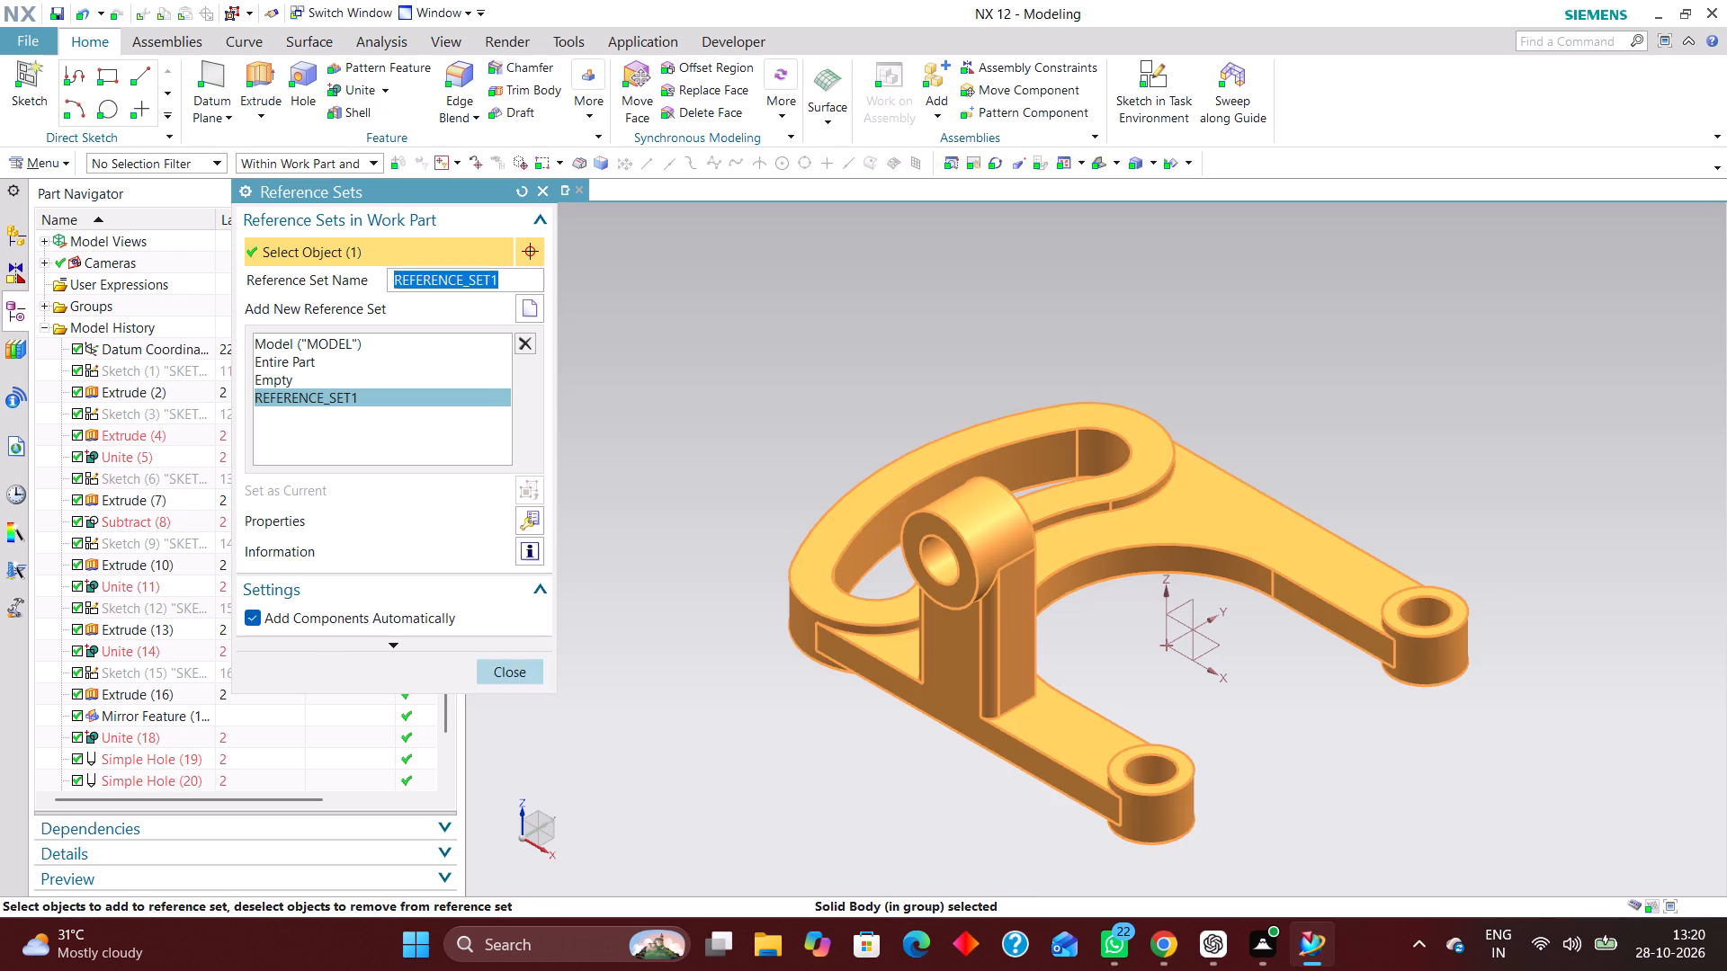
pyautogui.click(502, 678)
# Add the bracket's solid body to the part's Product Interface objects.
pyautogui.click(41, 167)
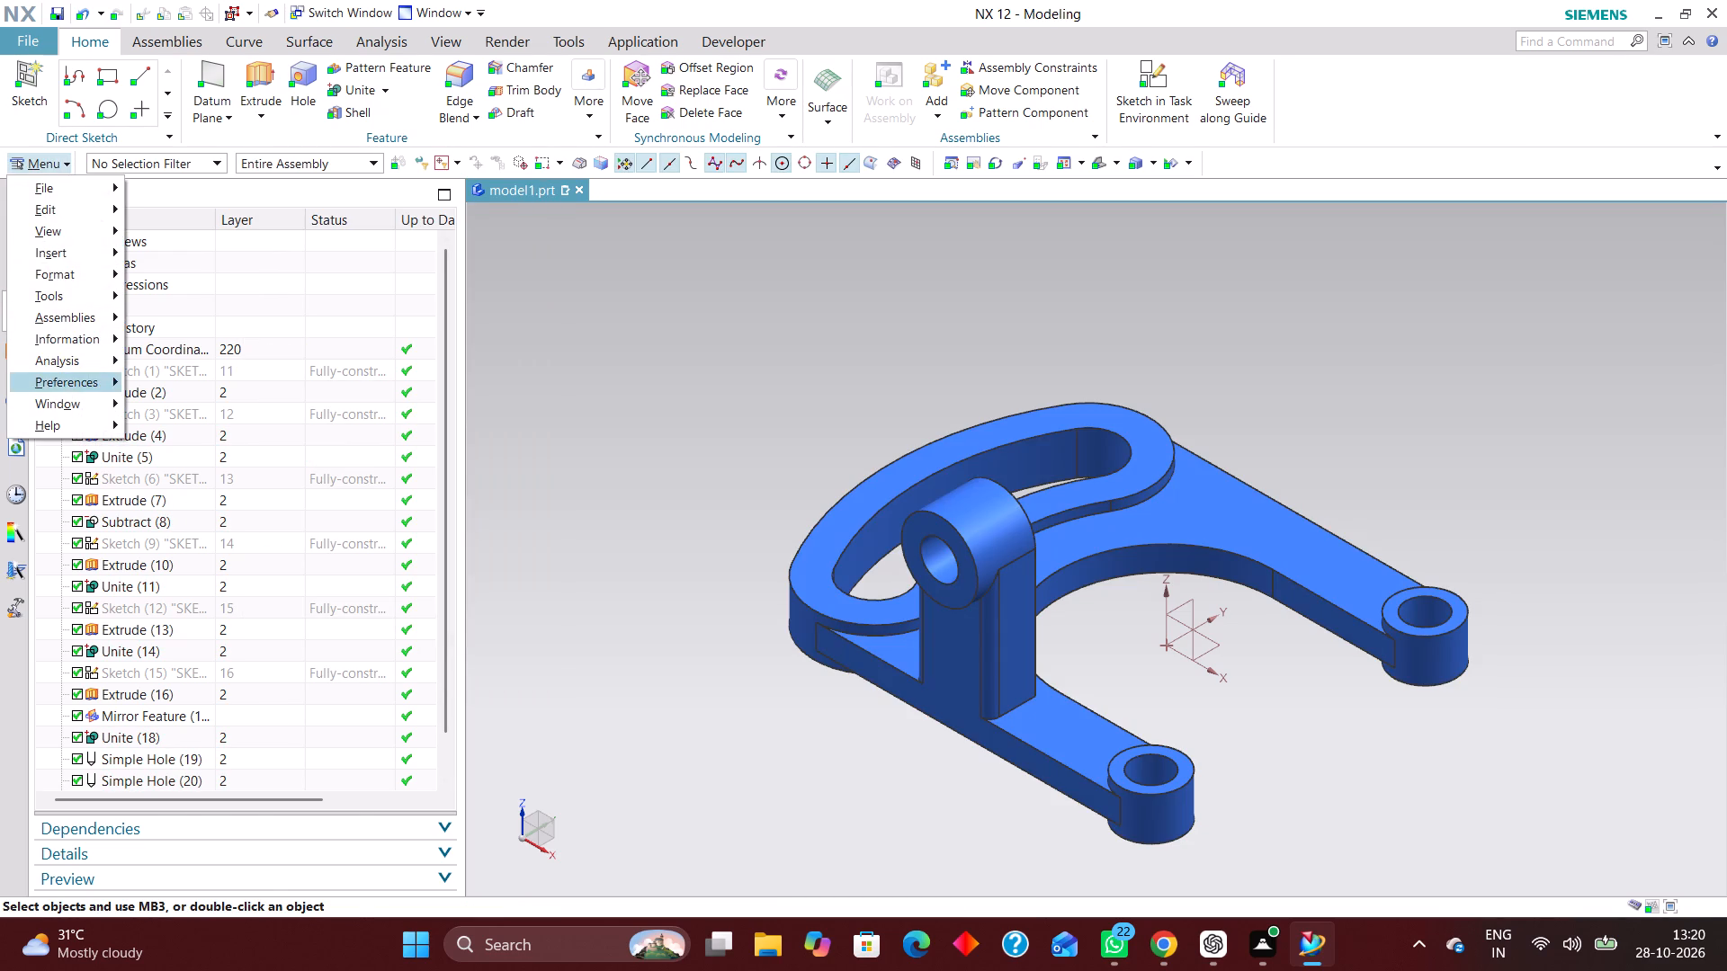
pyautogui.click(68, 299)
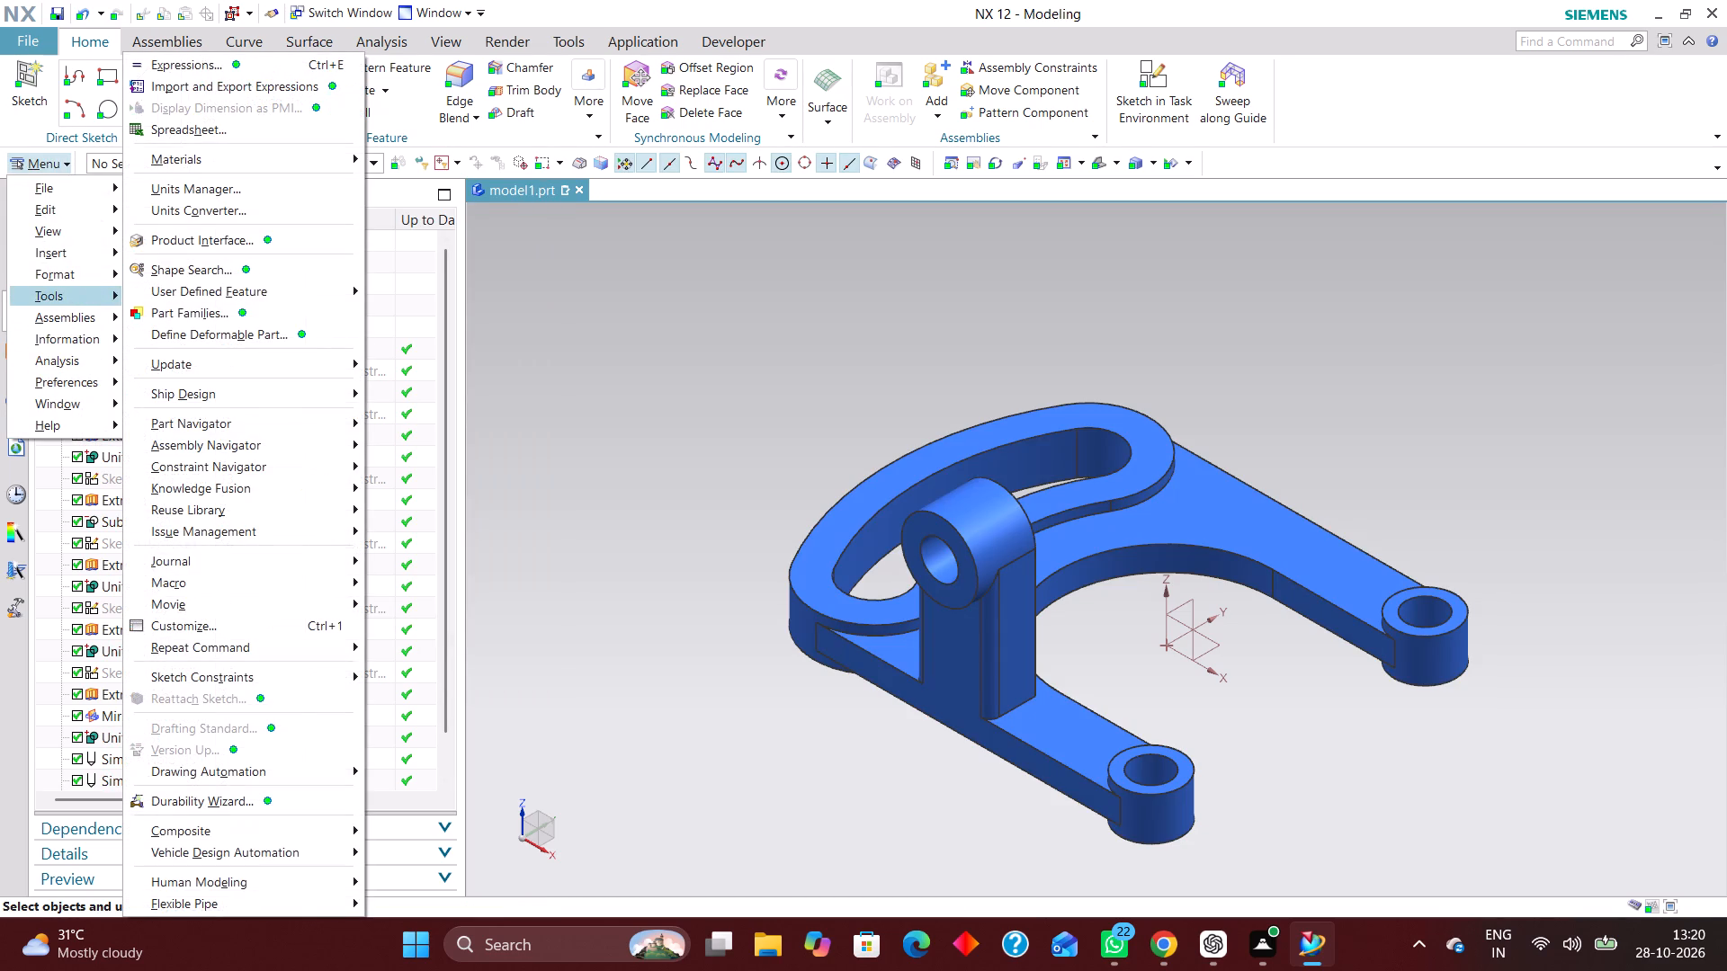
pyautogui.click(241, 232)
pyautogui.click(1020, 535)
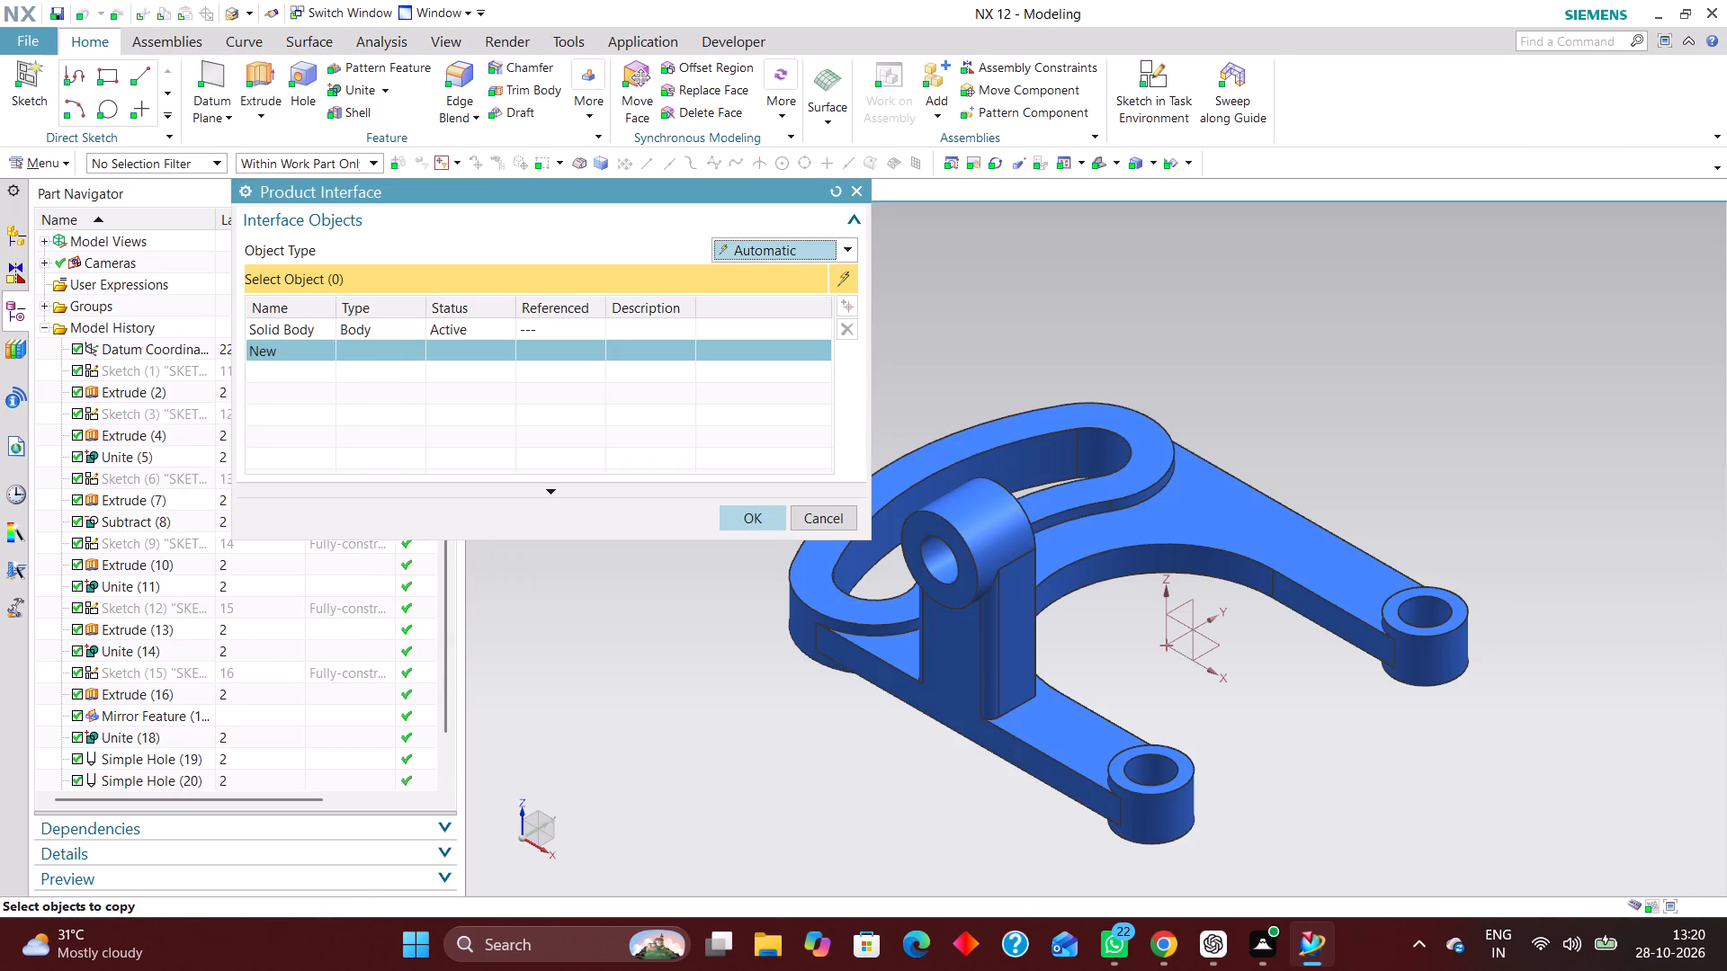
pyautogui.click(767, 519)
# Create a new A2 - Size drawing file in millimetres referencing model1, leaving the title block values blank.
pyautogui.scroll(-2, 780, 503)
pyautogui.scroll(3, 760, 473)
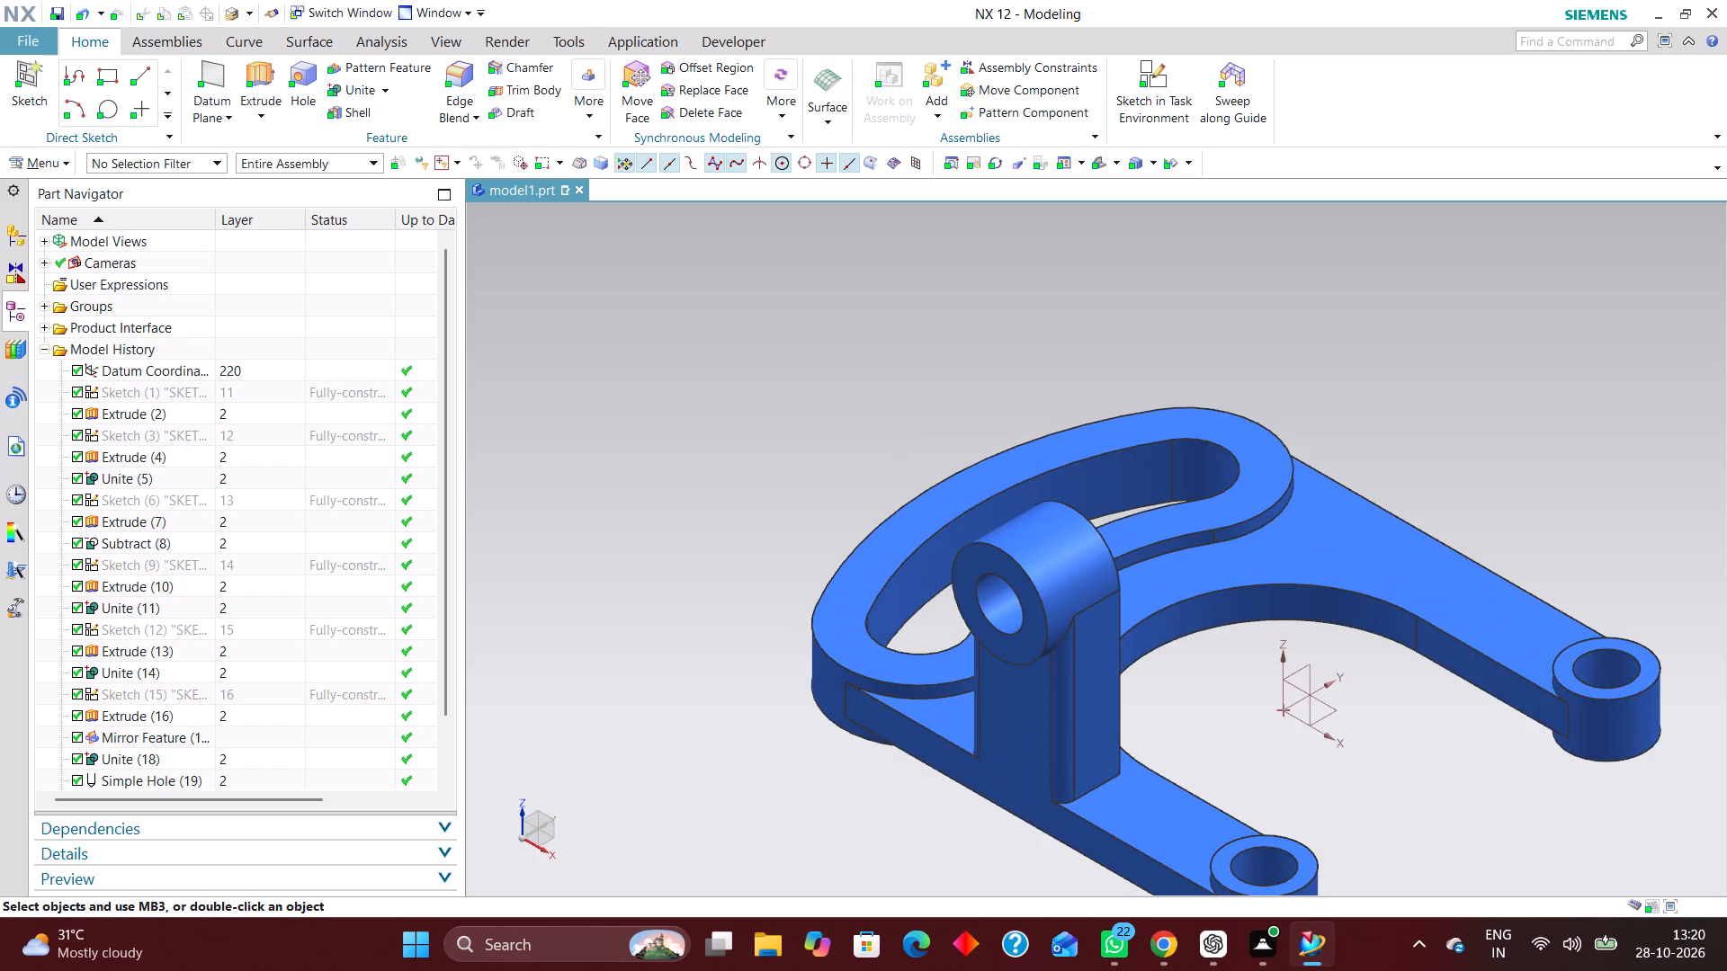
pyautogui.click(36, 41)
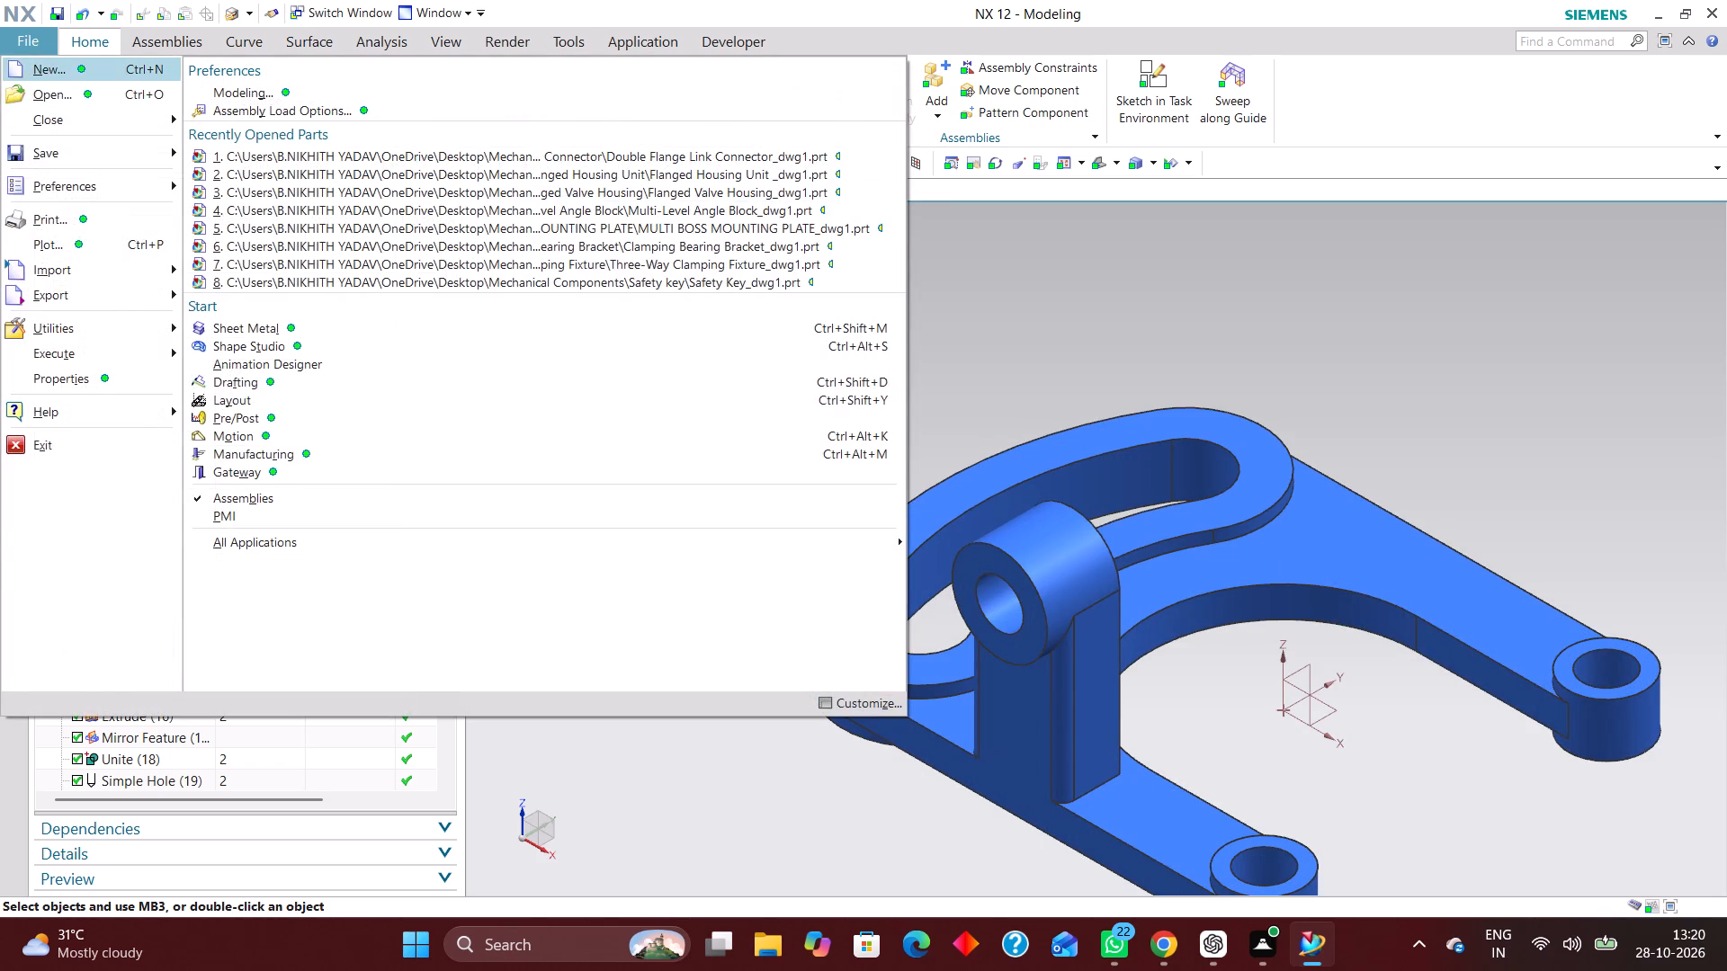
pyautogui.click(69, 73)
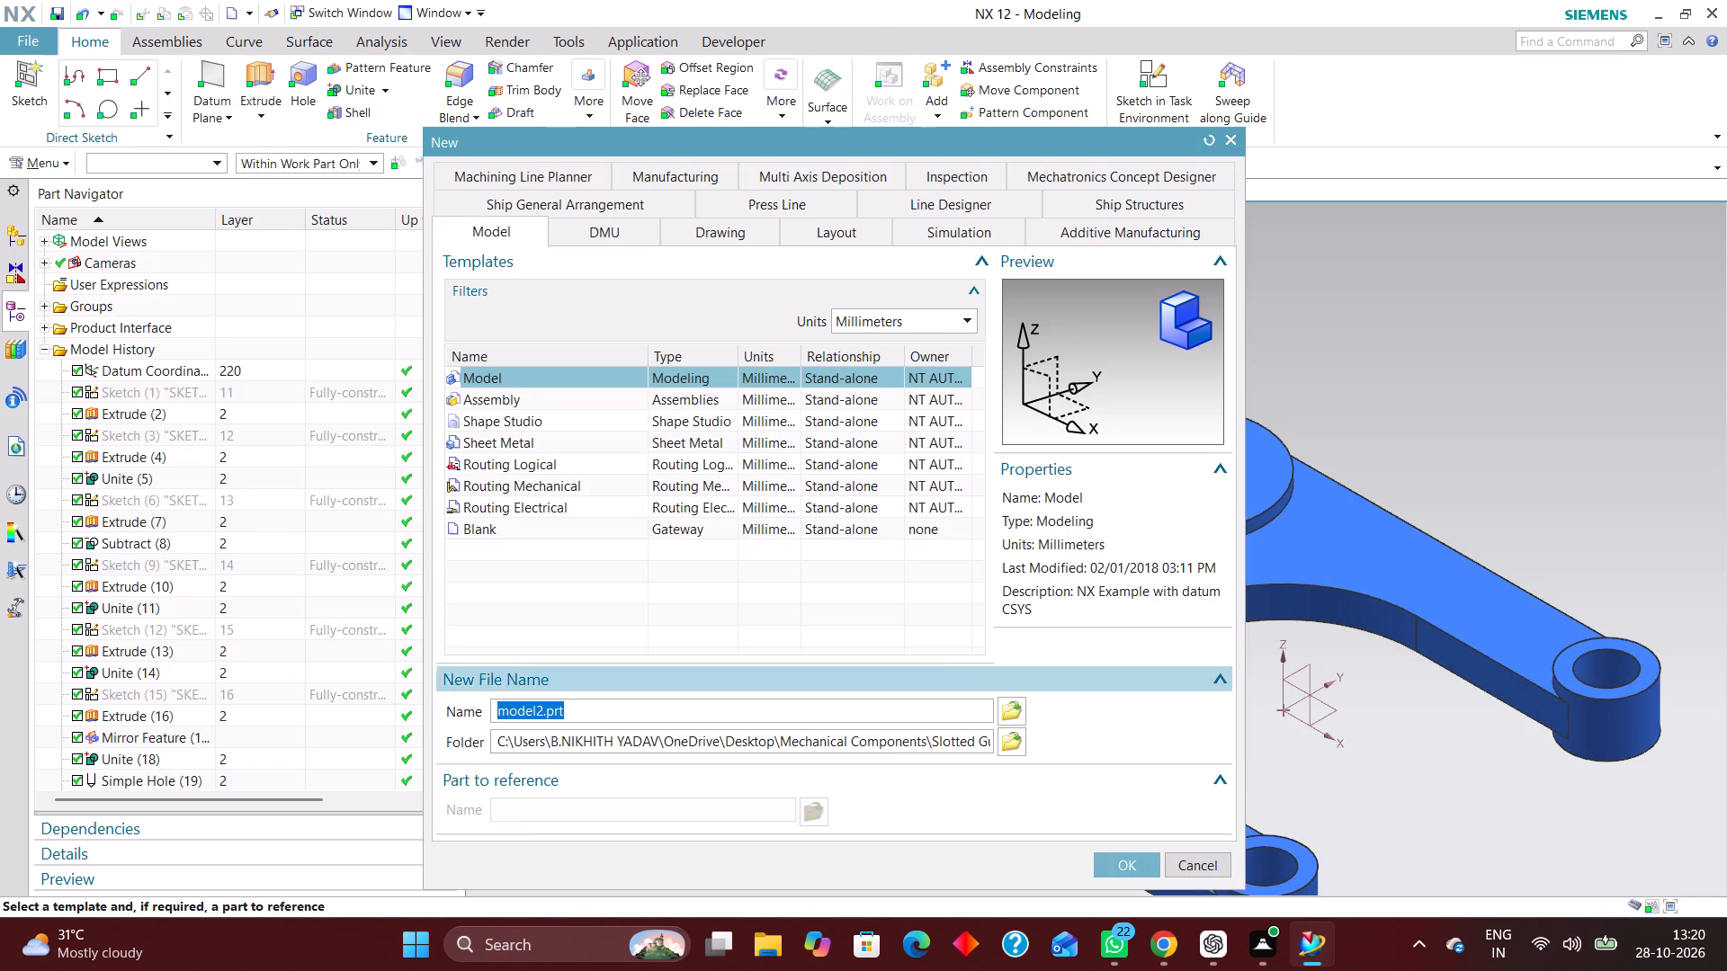
pyautogui.click(738, 228)
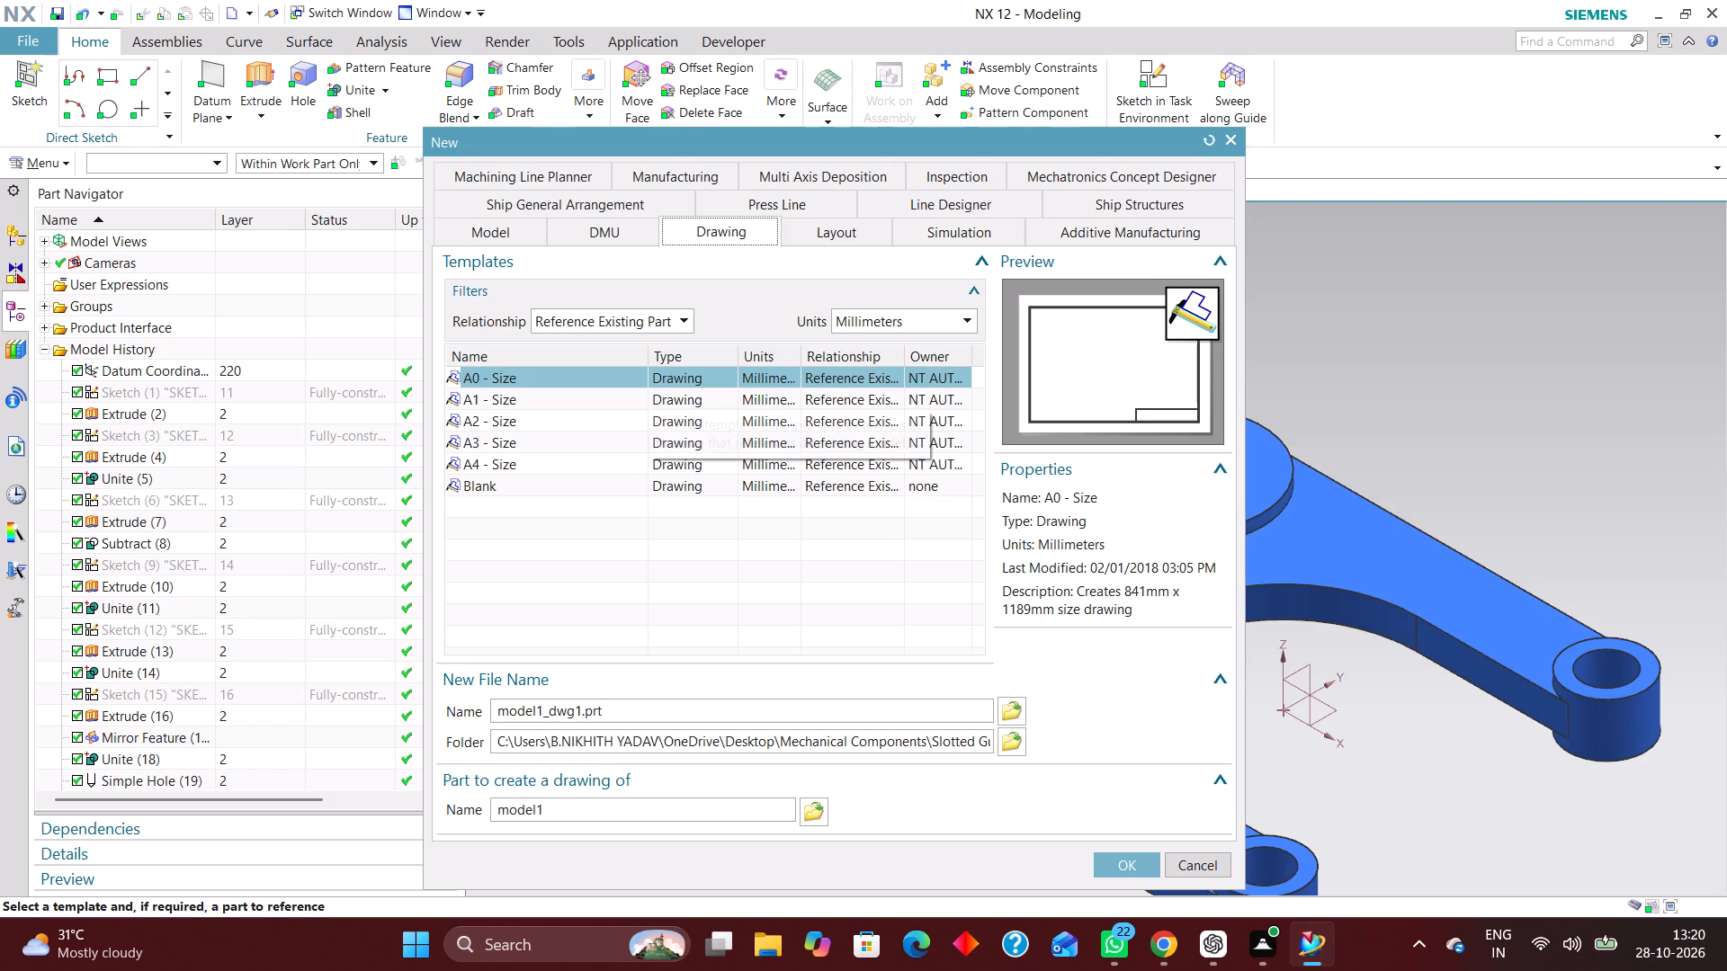
pyautogui.click(536, 414)
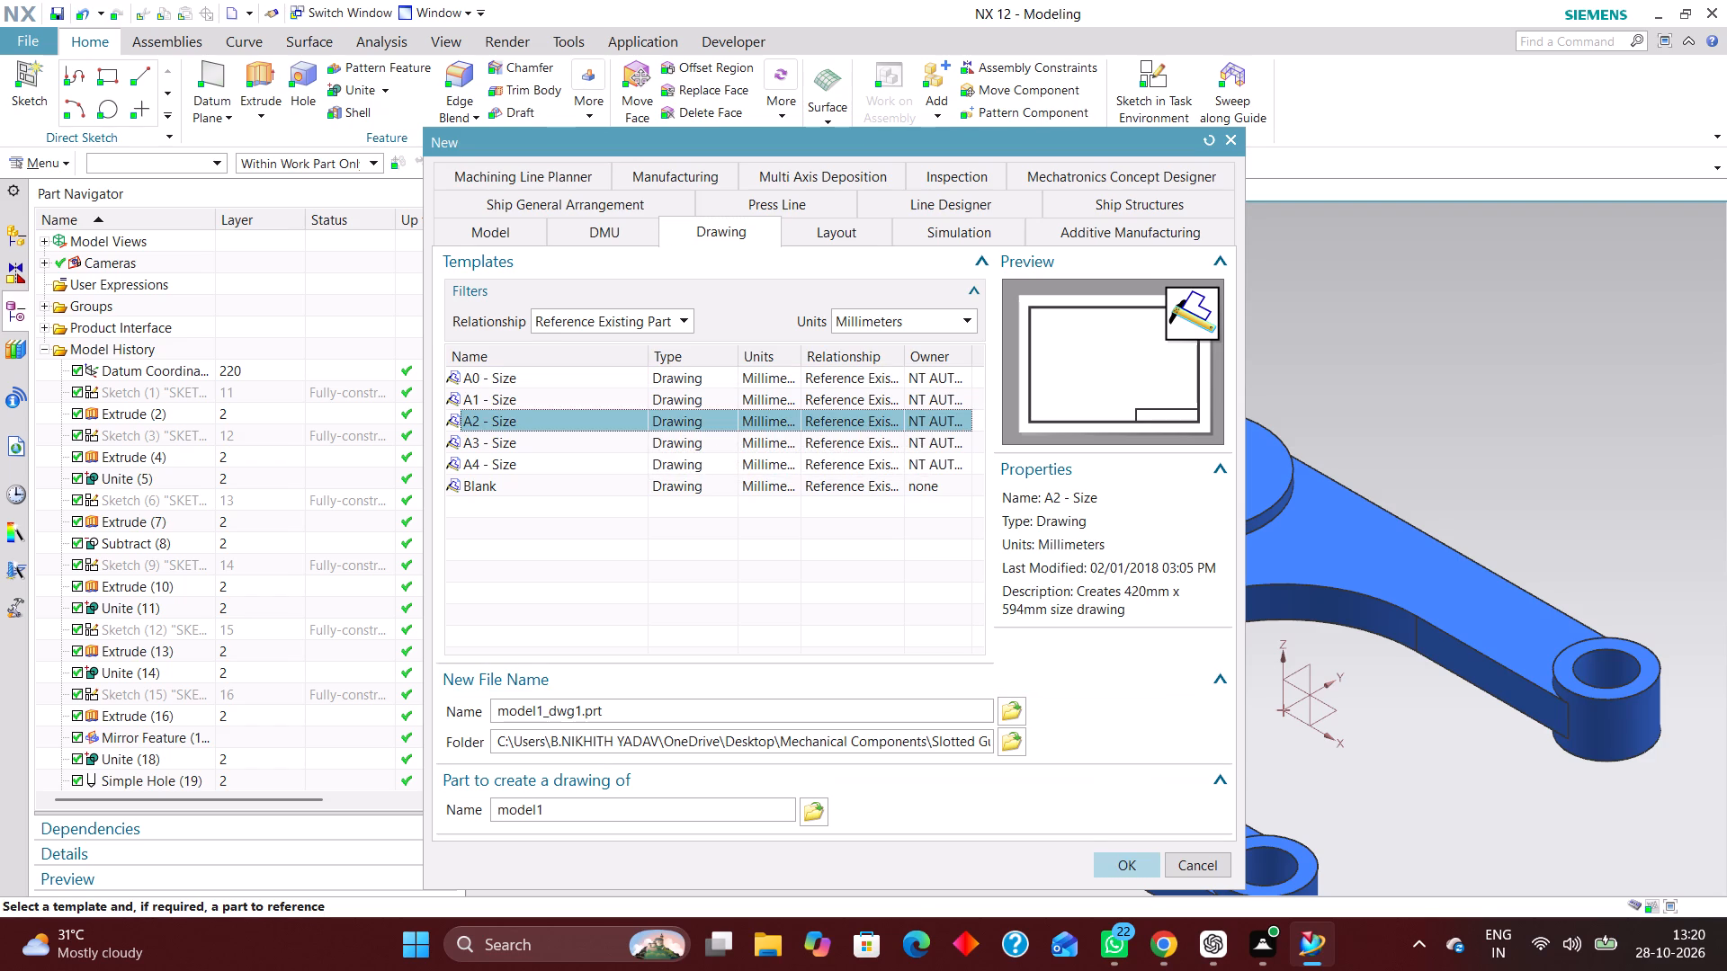
pyautogui.click(1118, 856)
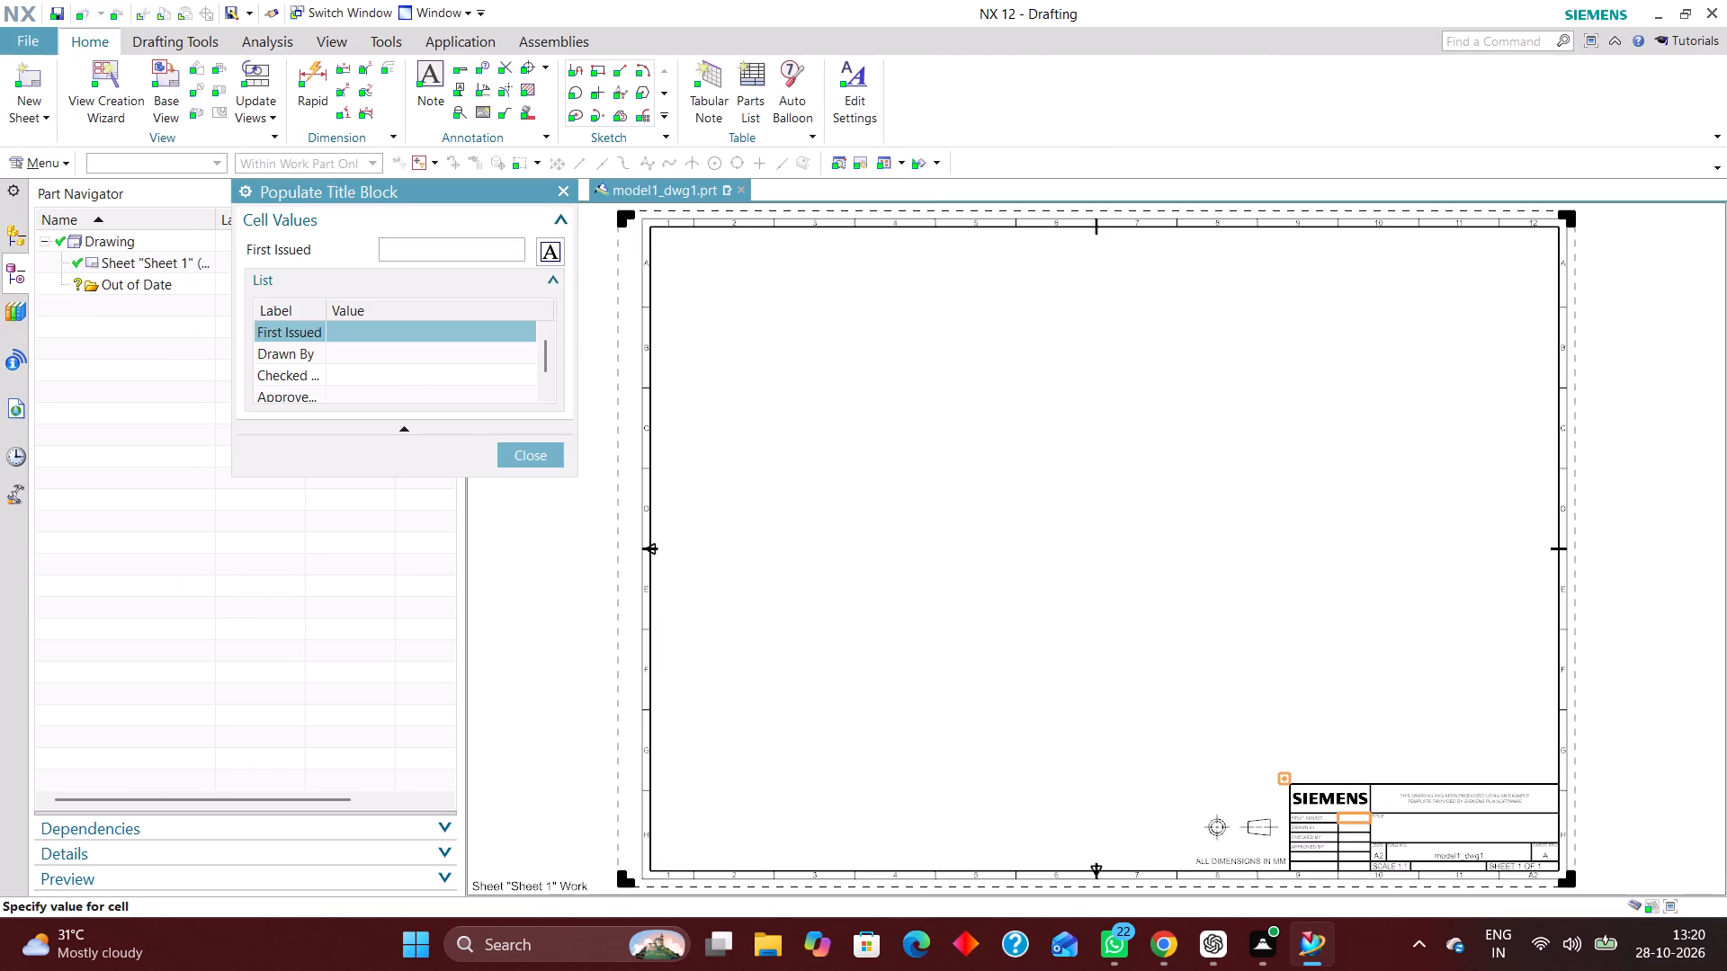
pyautogui.click(531, 452)
pyautogui.click(693, 599)
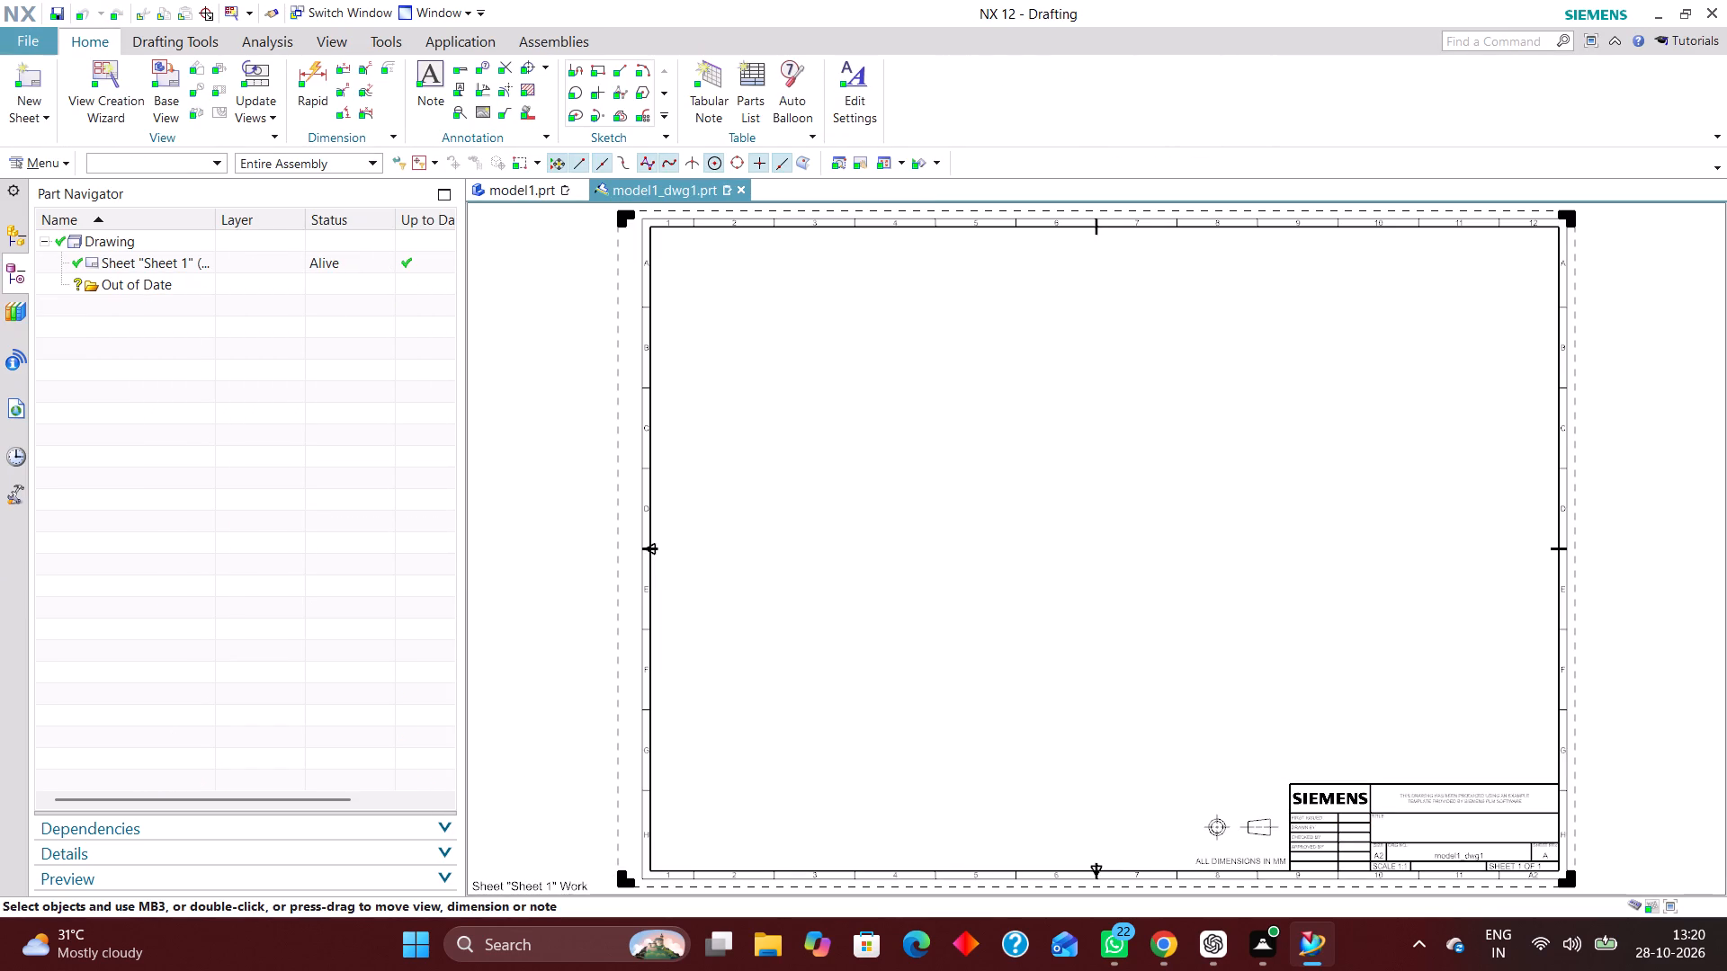
# Set the drawing's work layer to 2.
pyautogui.hotkey('ctrl', 'l')
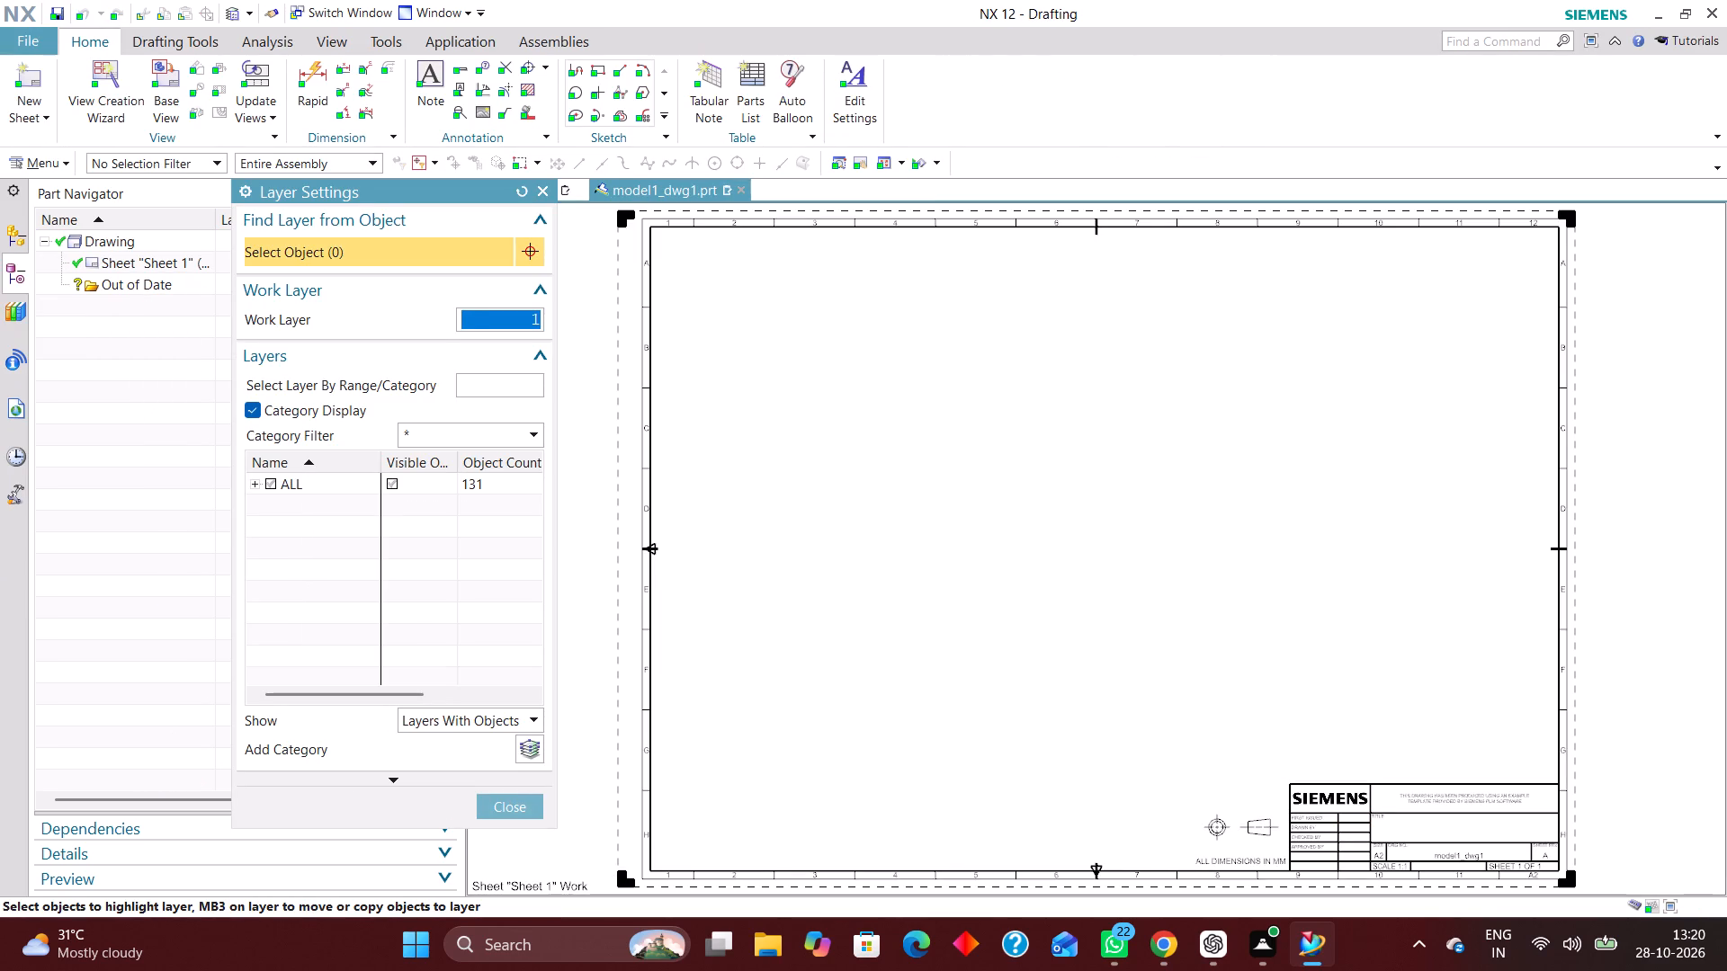
pyautogui.press('2')
pyautogui.press('Return')
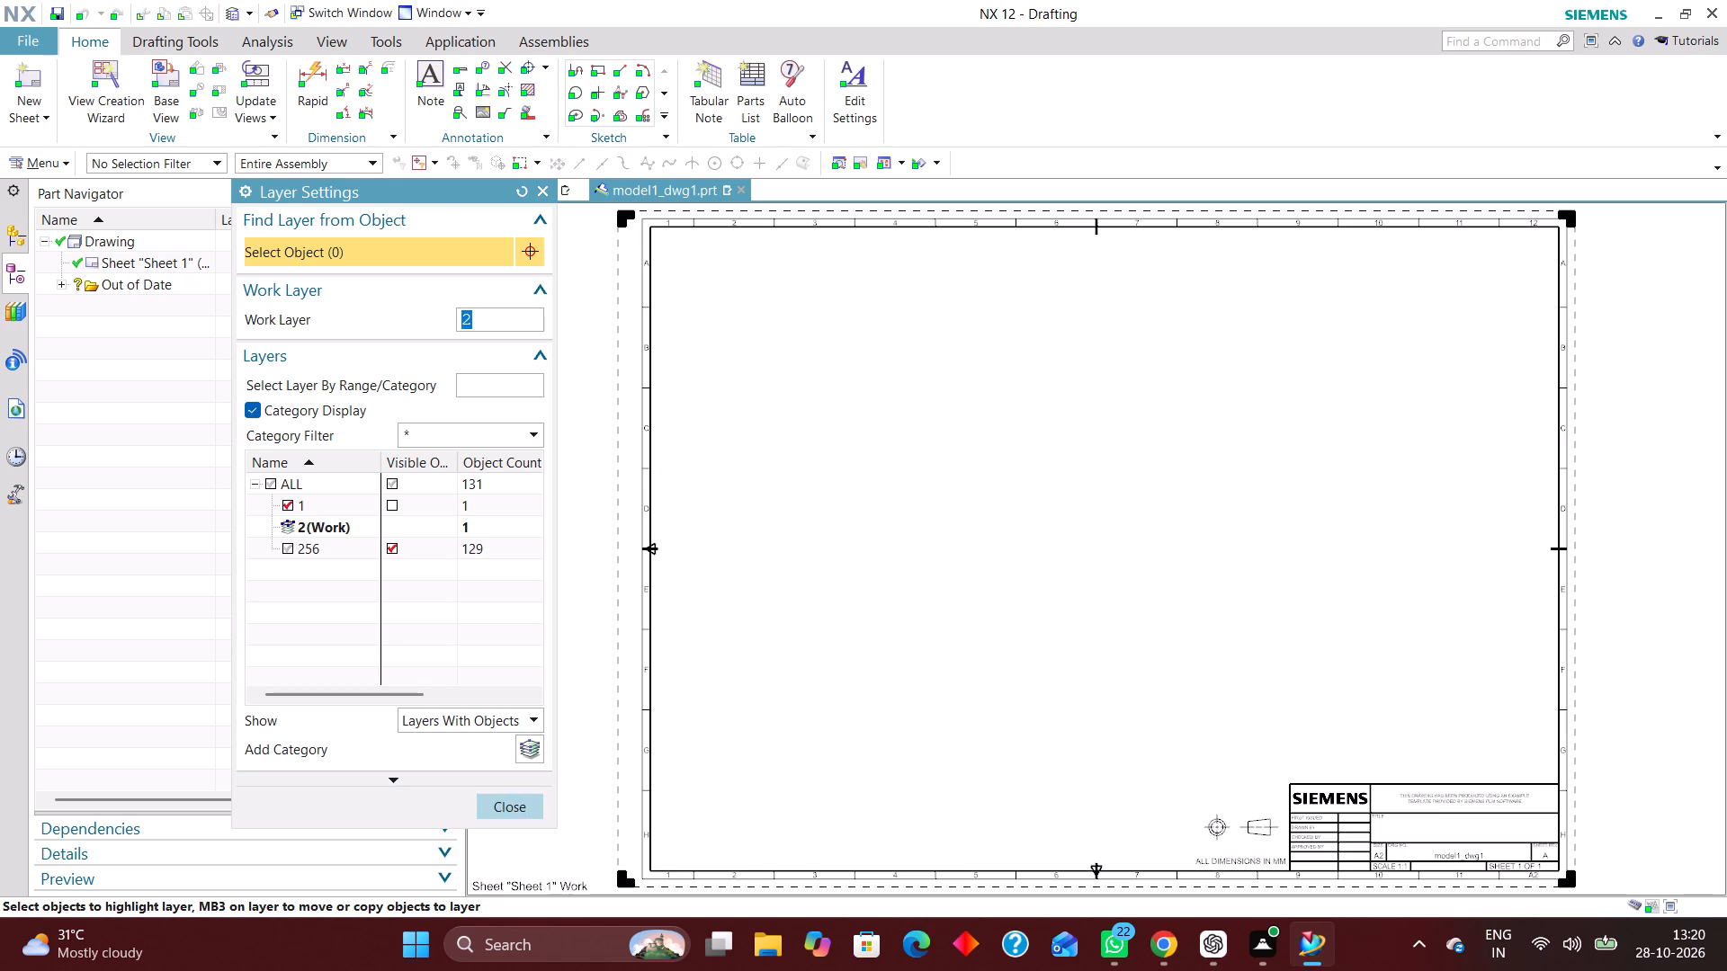
pyautogui.click(507, 802)
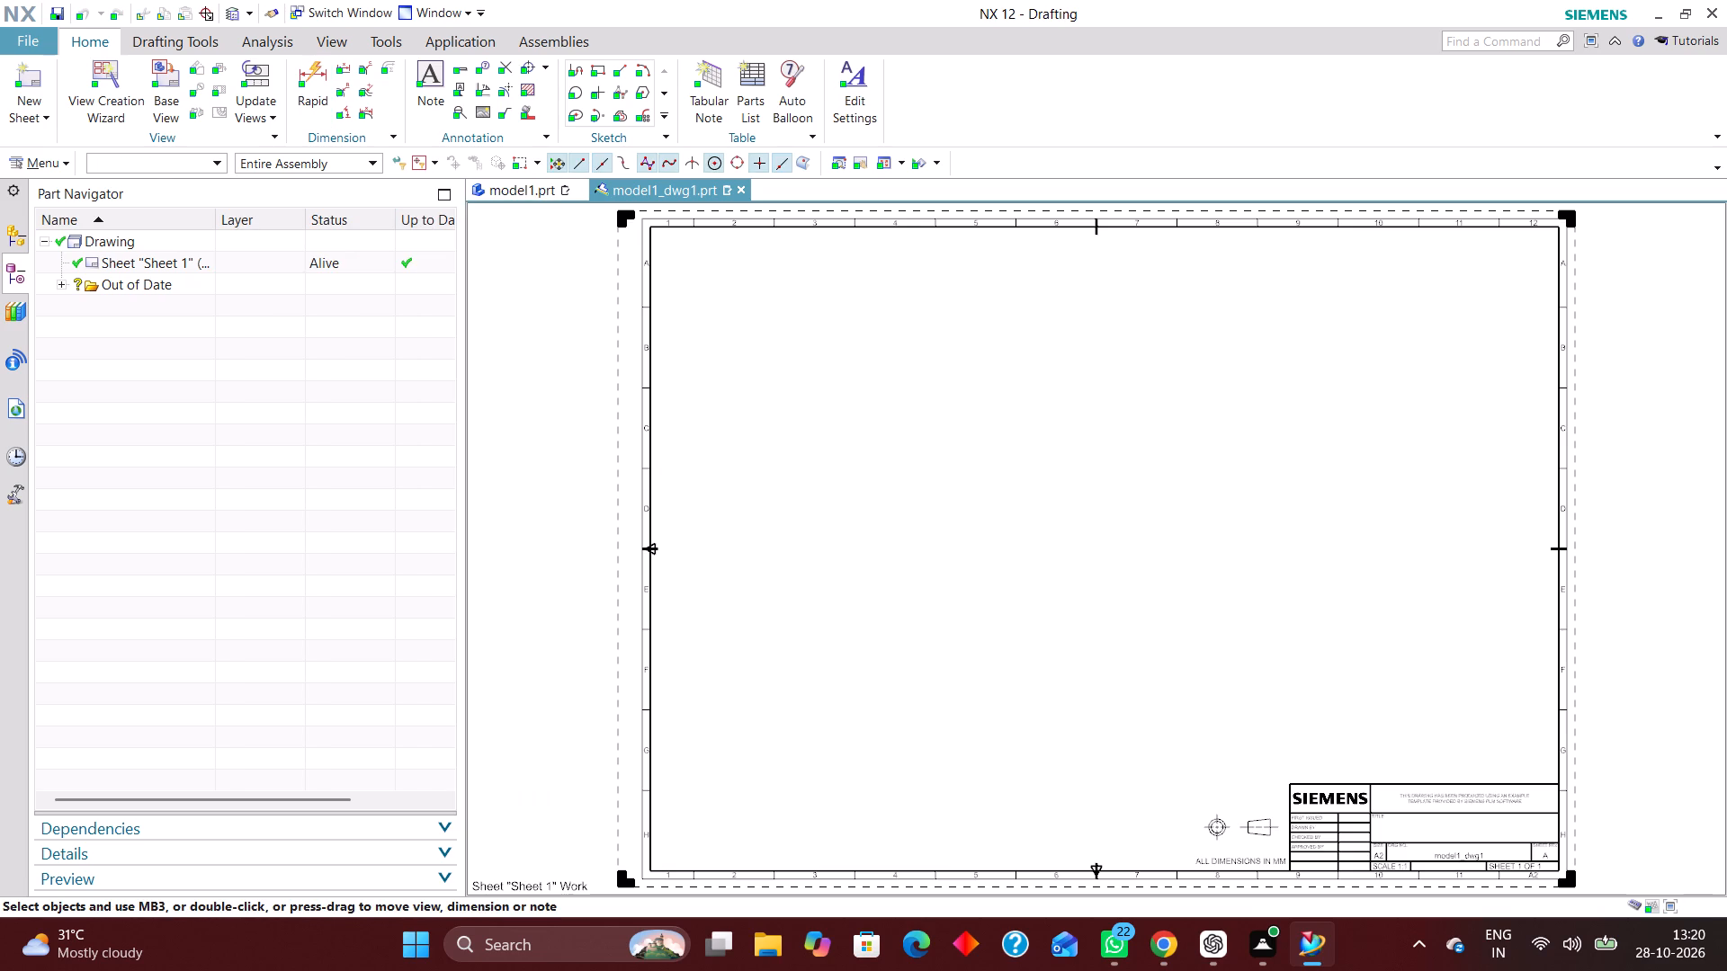
# Place an Isometric base view of the bracket in the upper-right area of the drawing sheet.
pyautogui.click(174, 78)
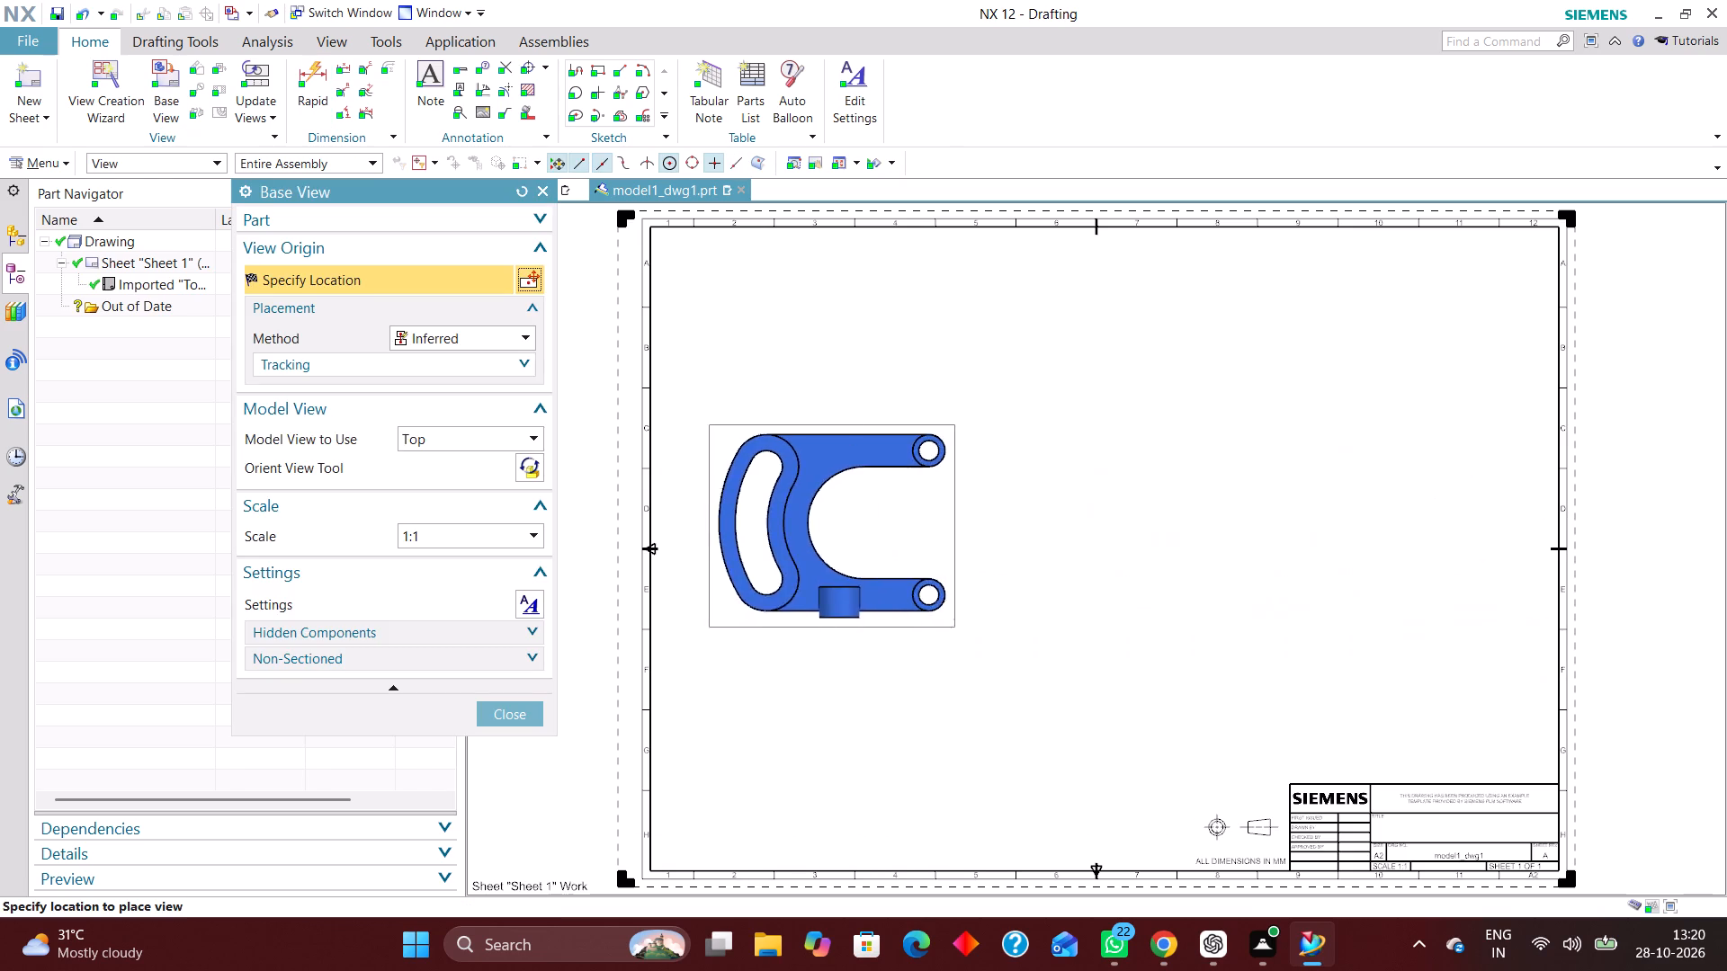
pyautogui.click(461, 446)
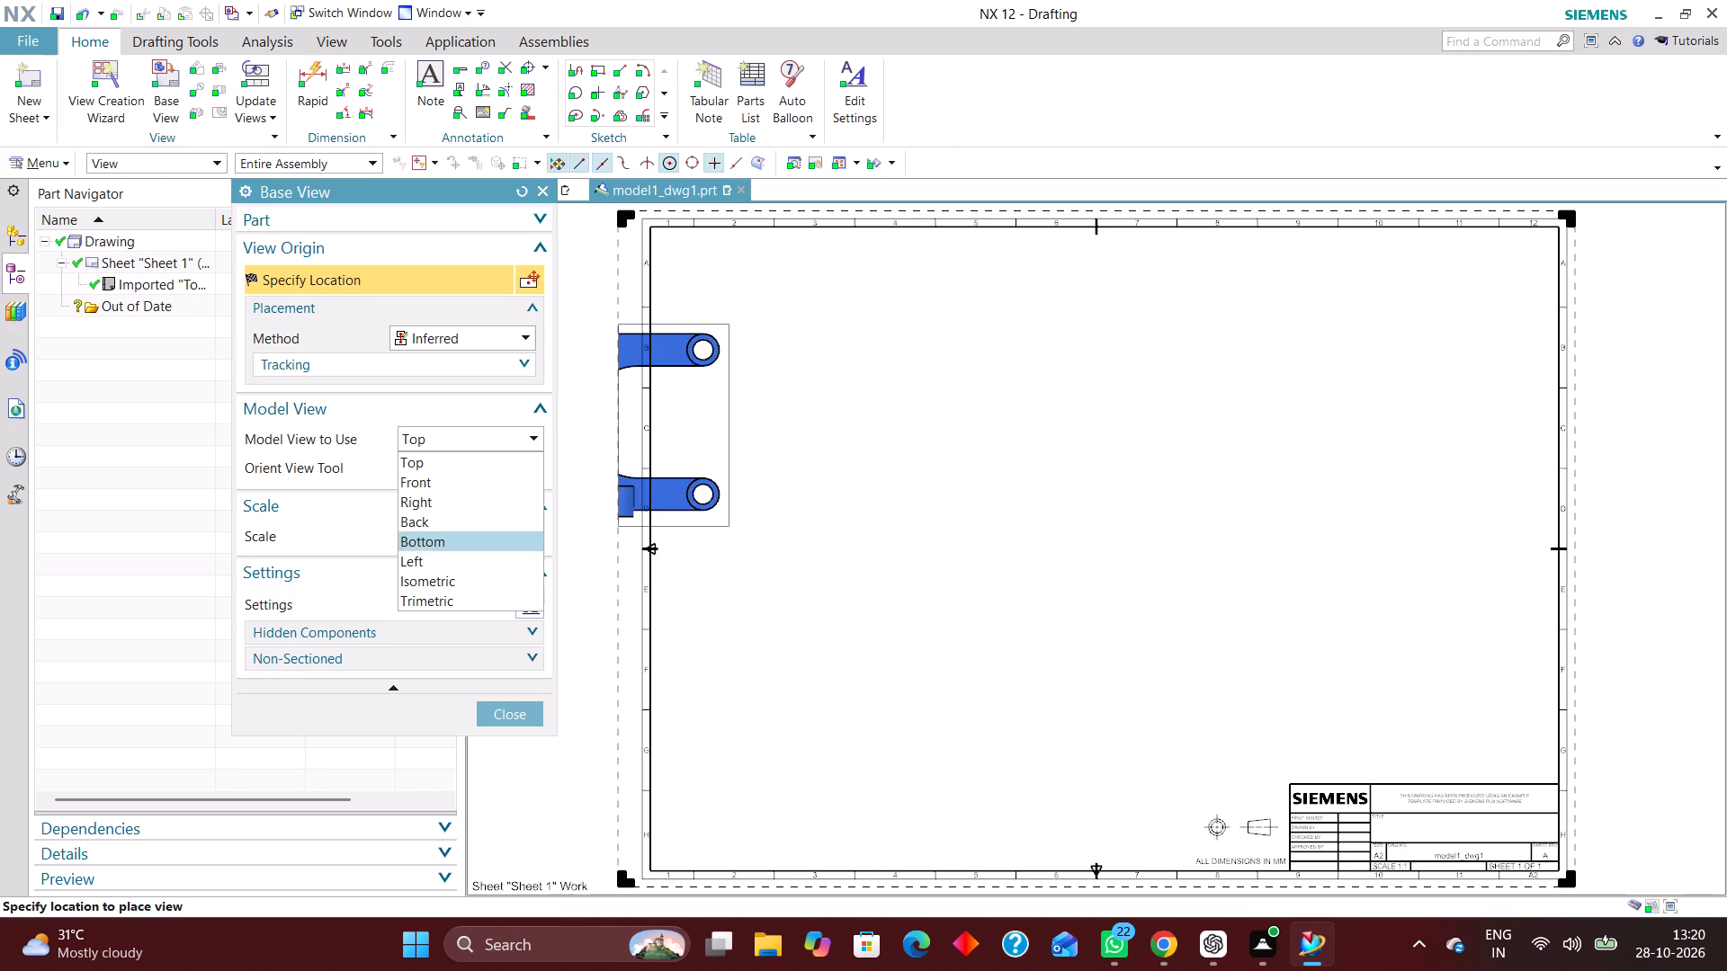
pyautogui.click(464, 574)
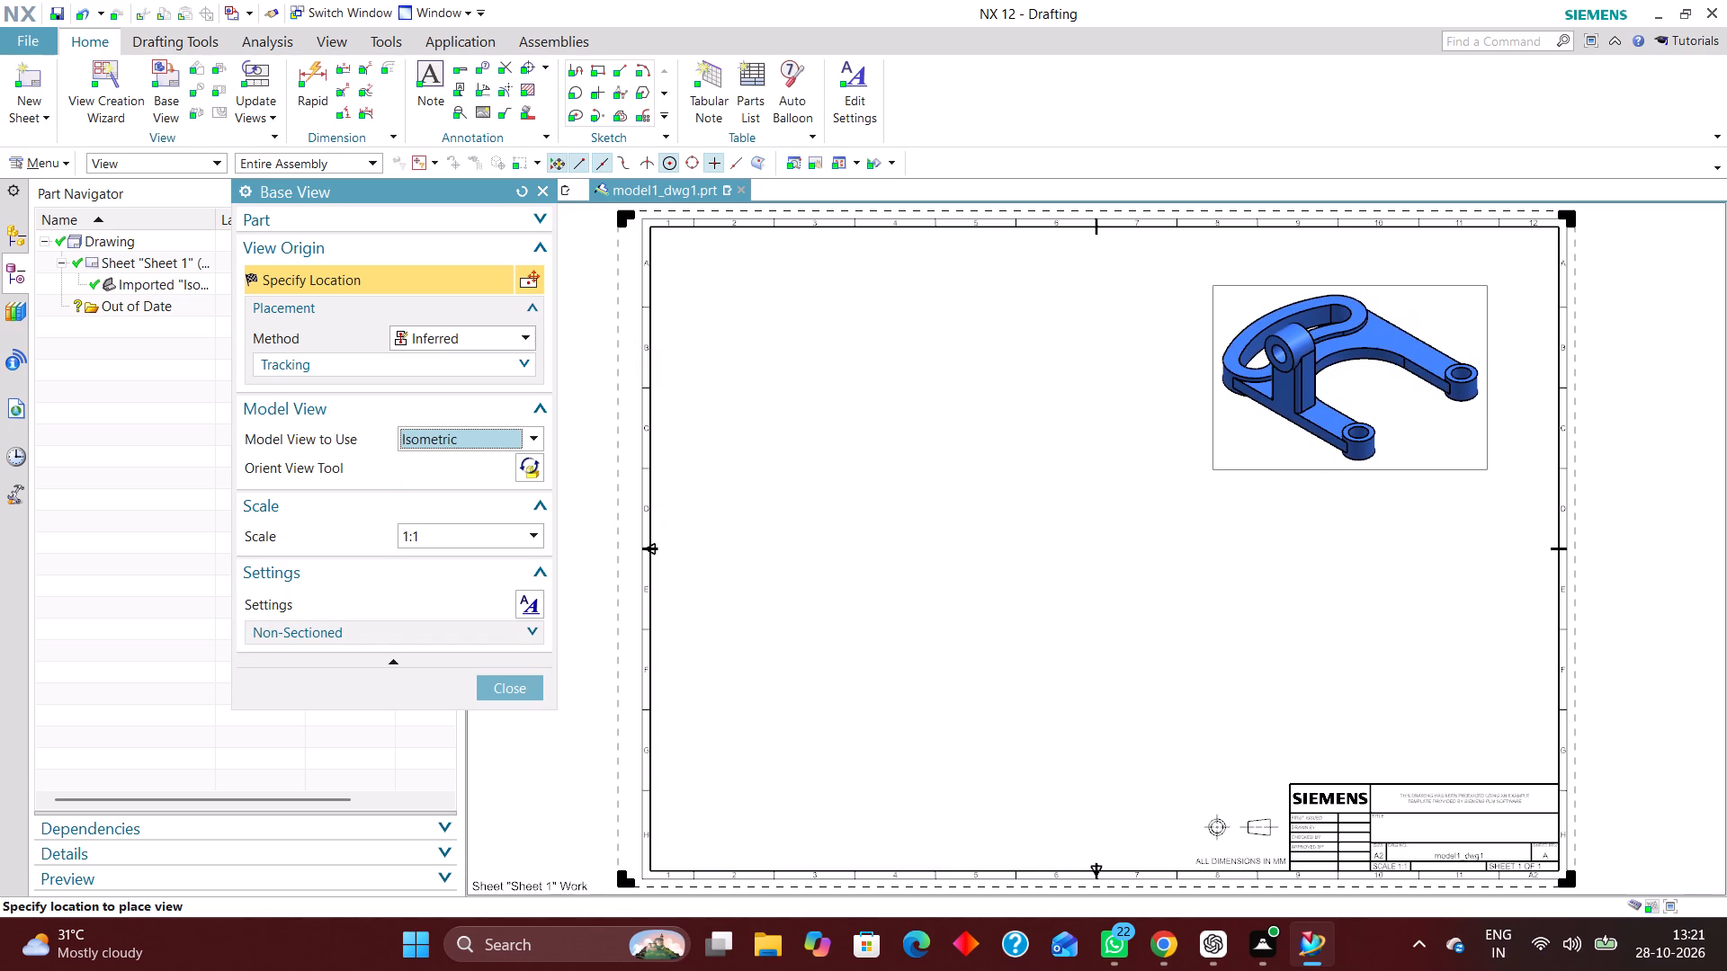
pyautogui.click(1348, 379)
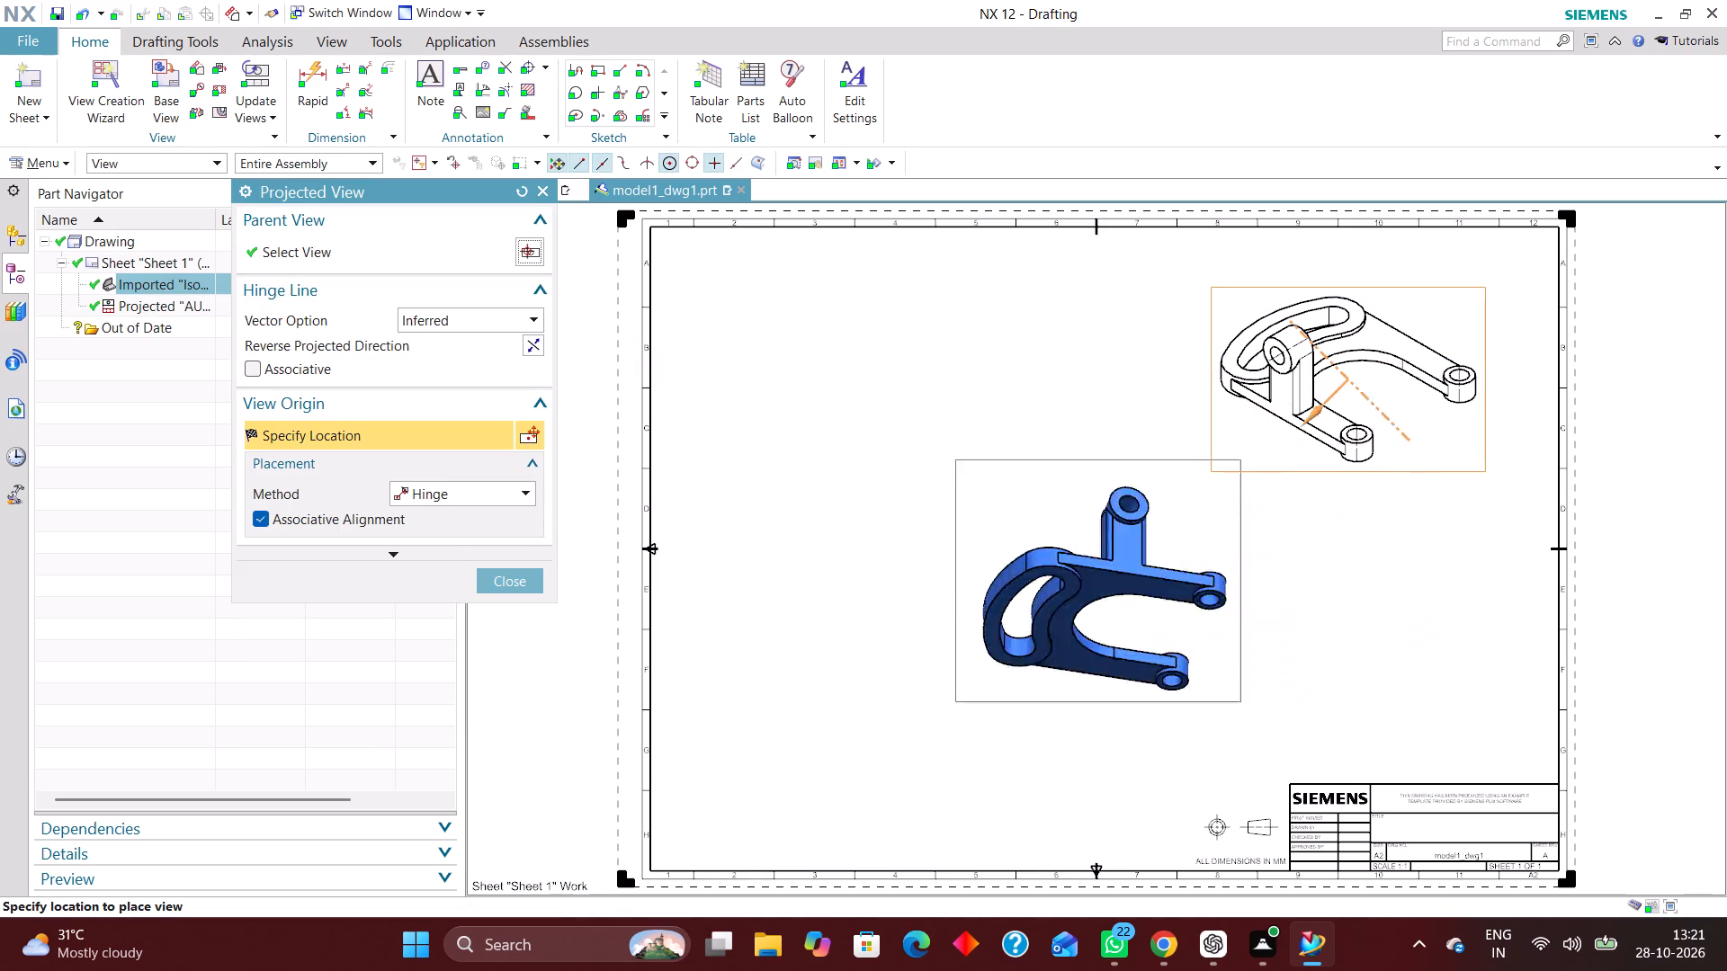
pyautogui.click(516, 583)
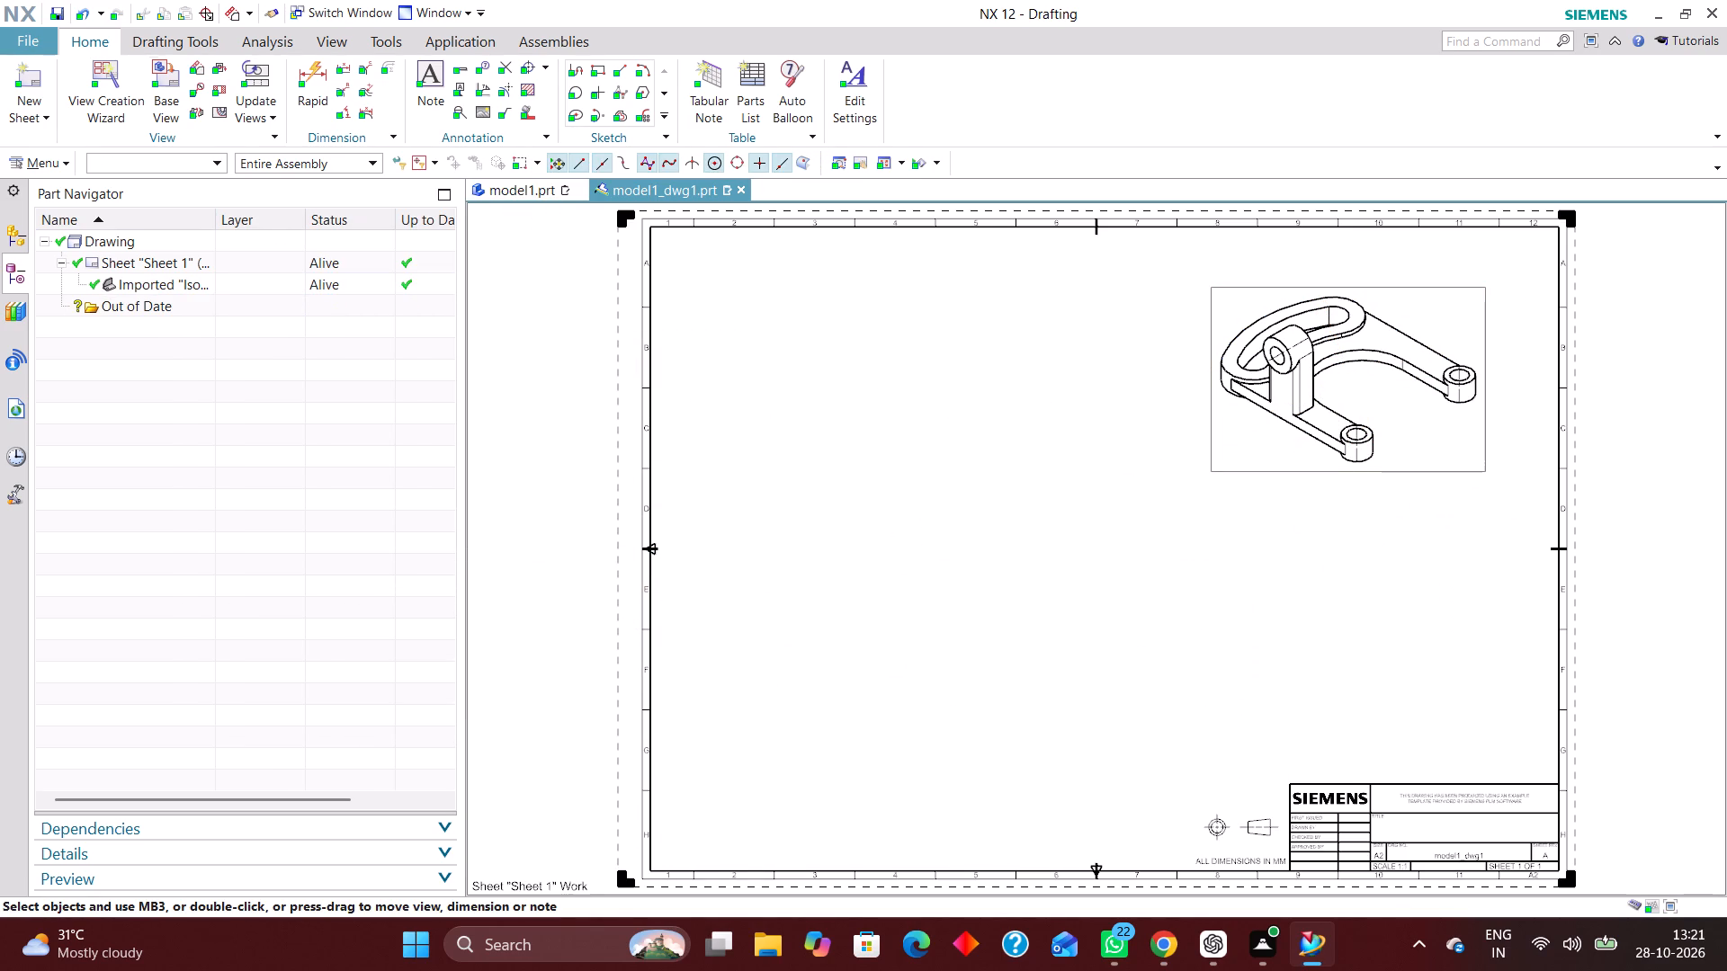
# Place a Top base view of the bracket in the upper-left area of the sheet.
pyautogui.click(166, 76)
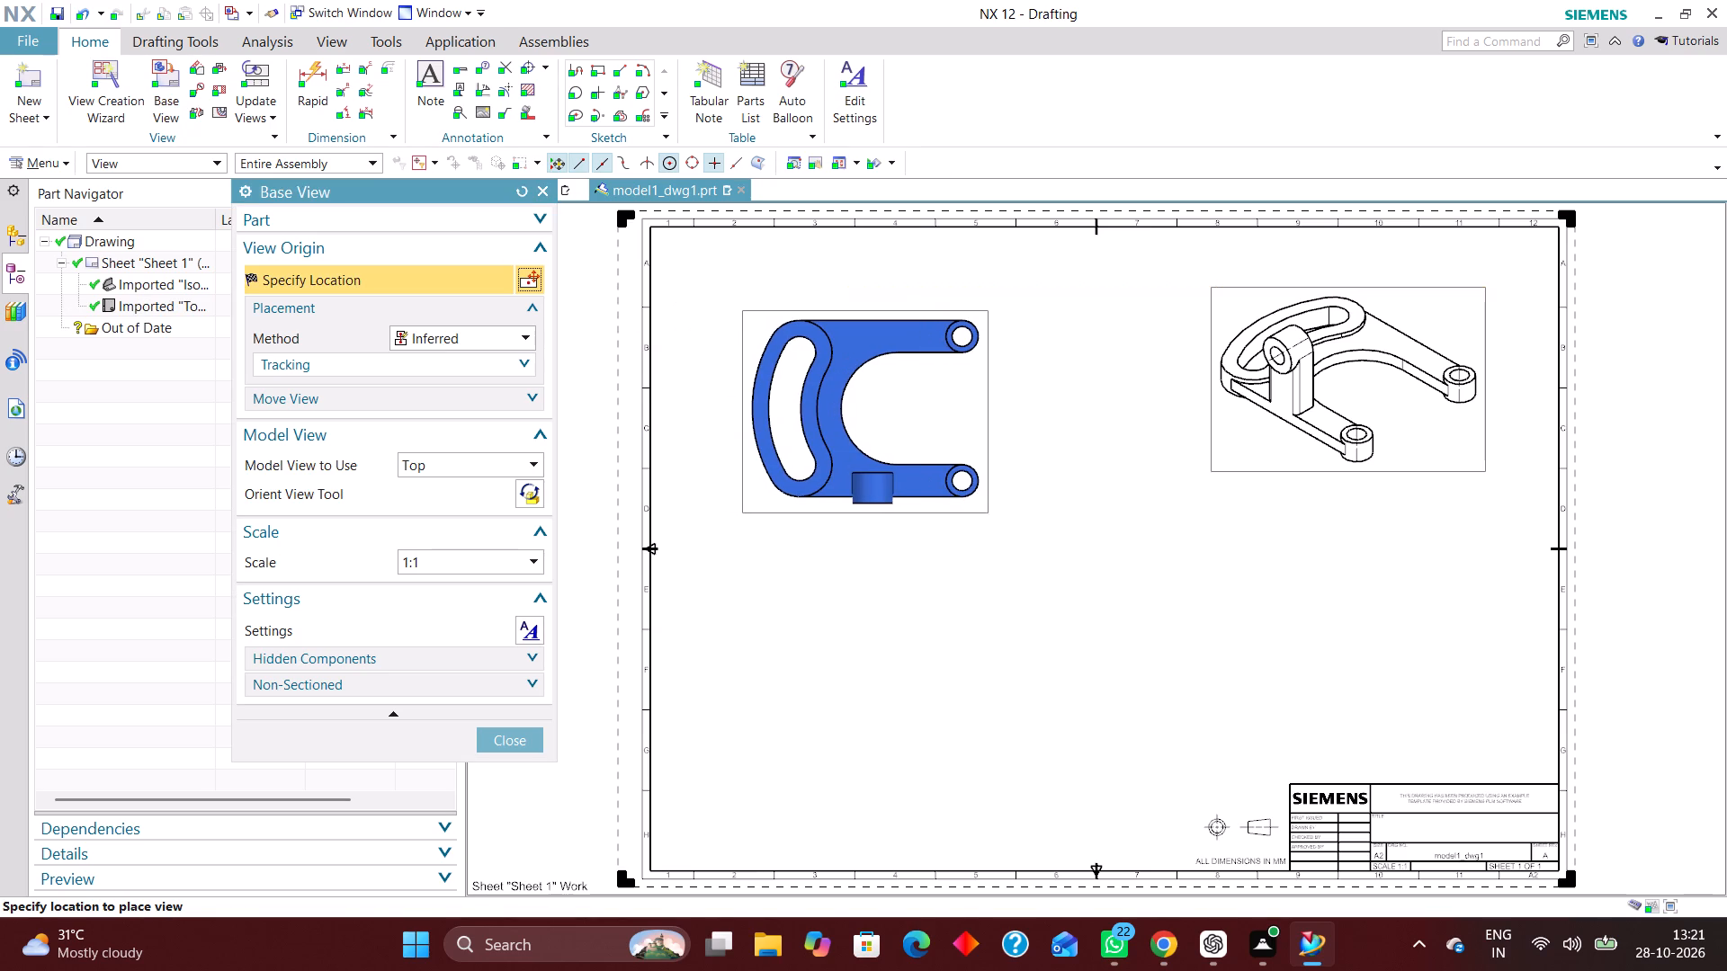
pyautogui.click(867, 394)
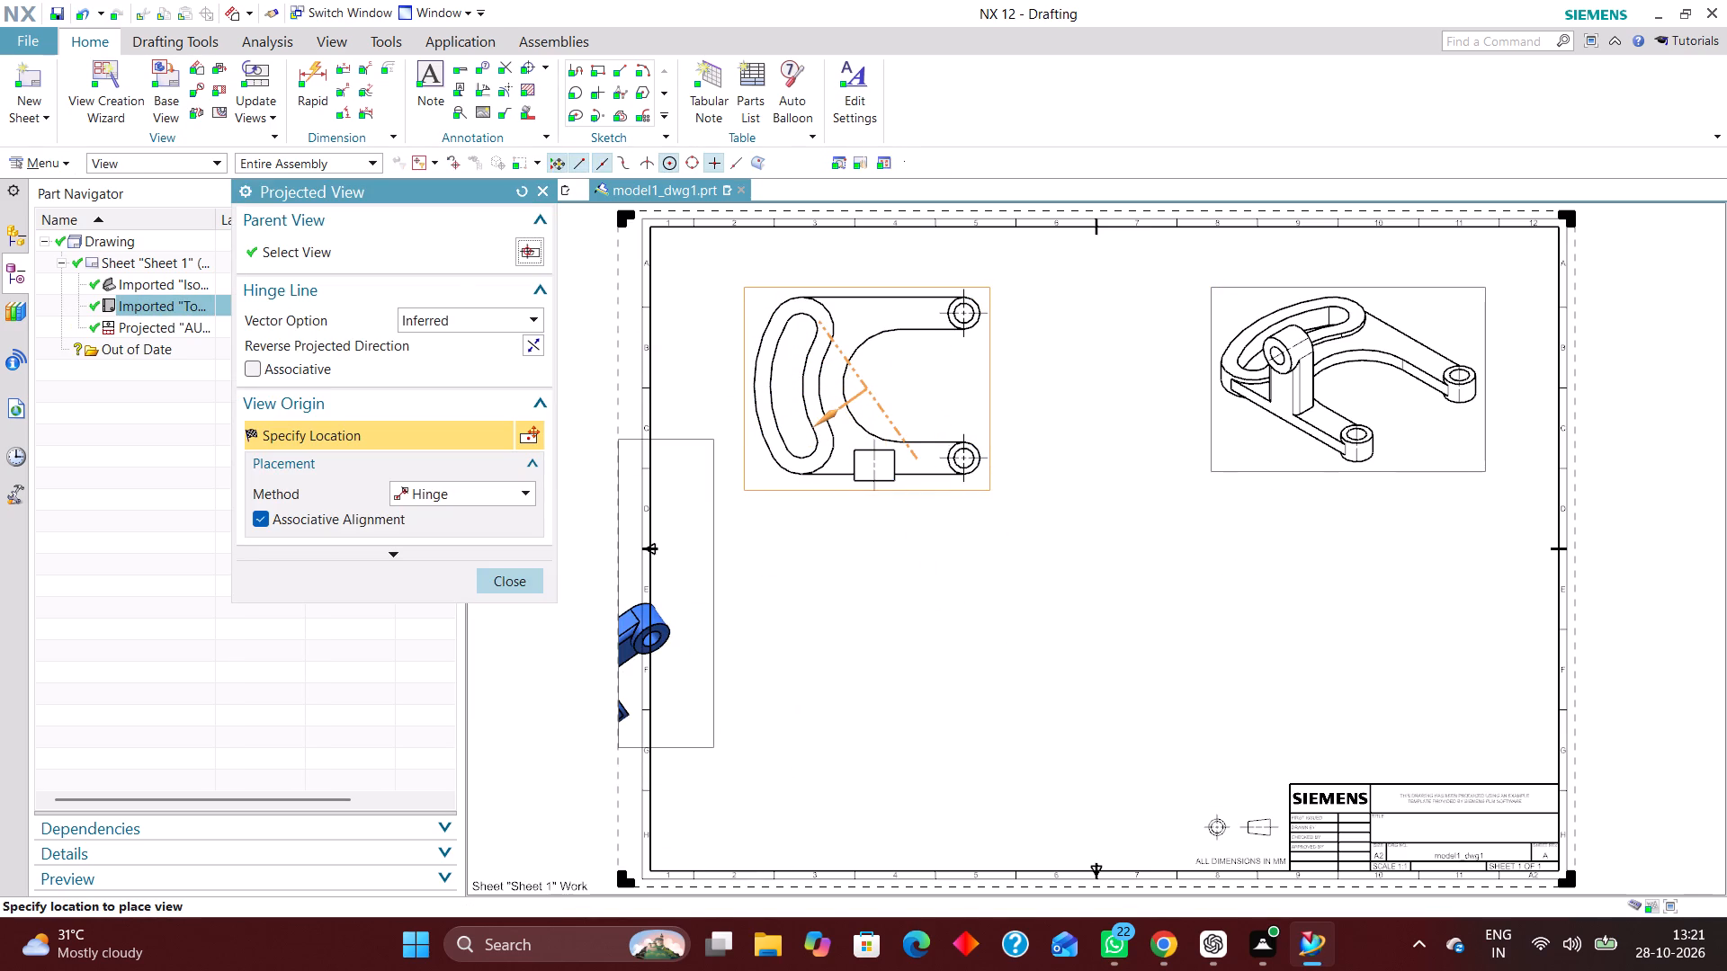
pyautogui.click(530, 580)
# Place a Front base view of the bracket directly below the top view, vertically aligned with it.
pyautogui.click(167, 76)
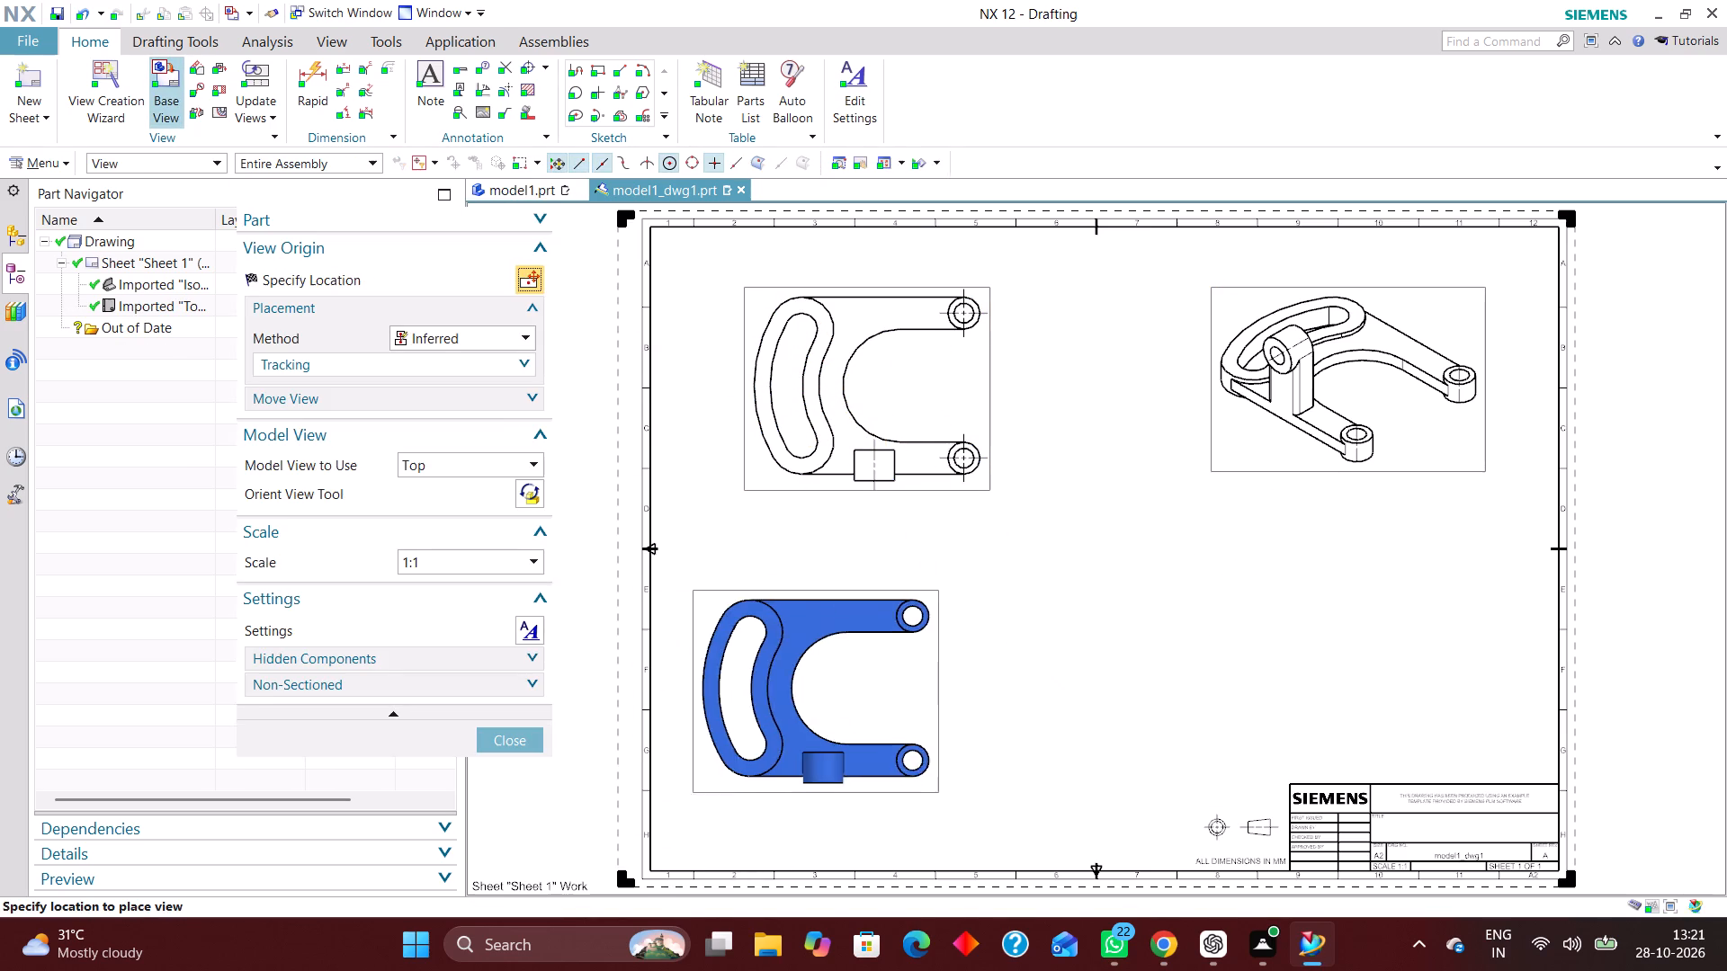
pyautogui.click(491, 467)
pyautogui.click(479, 506)
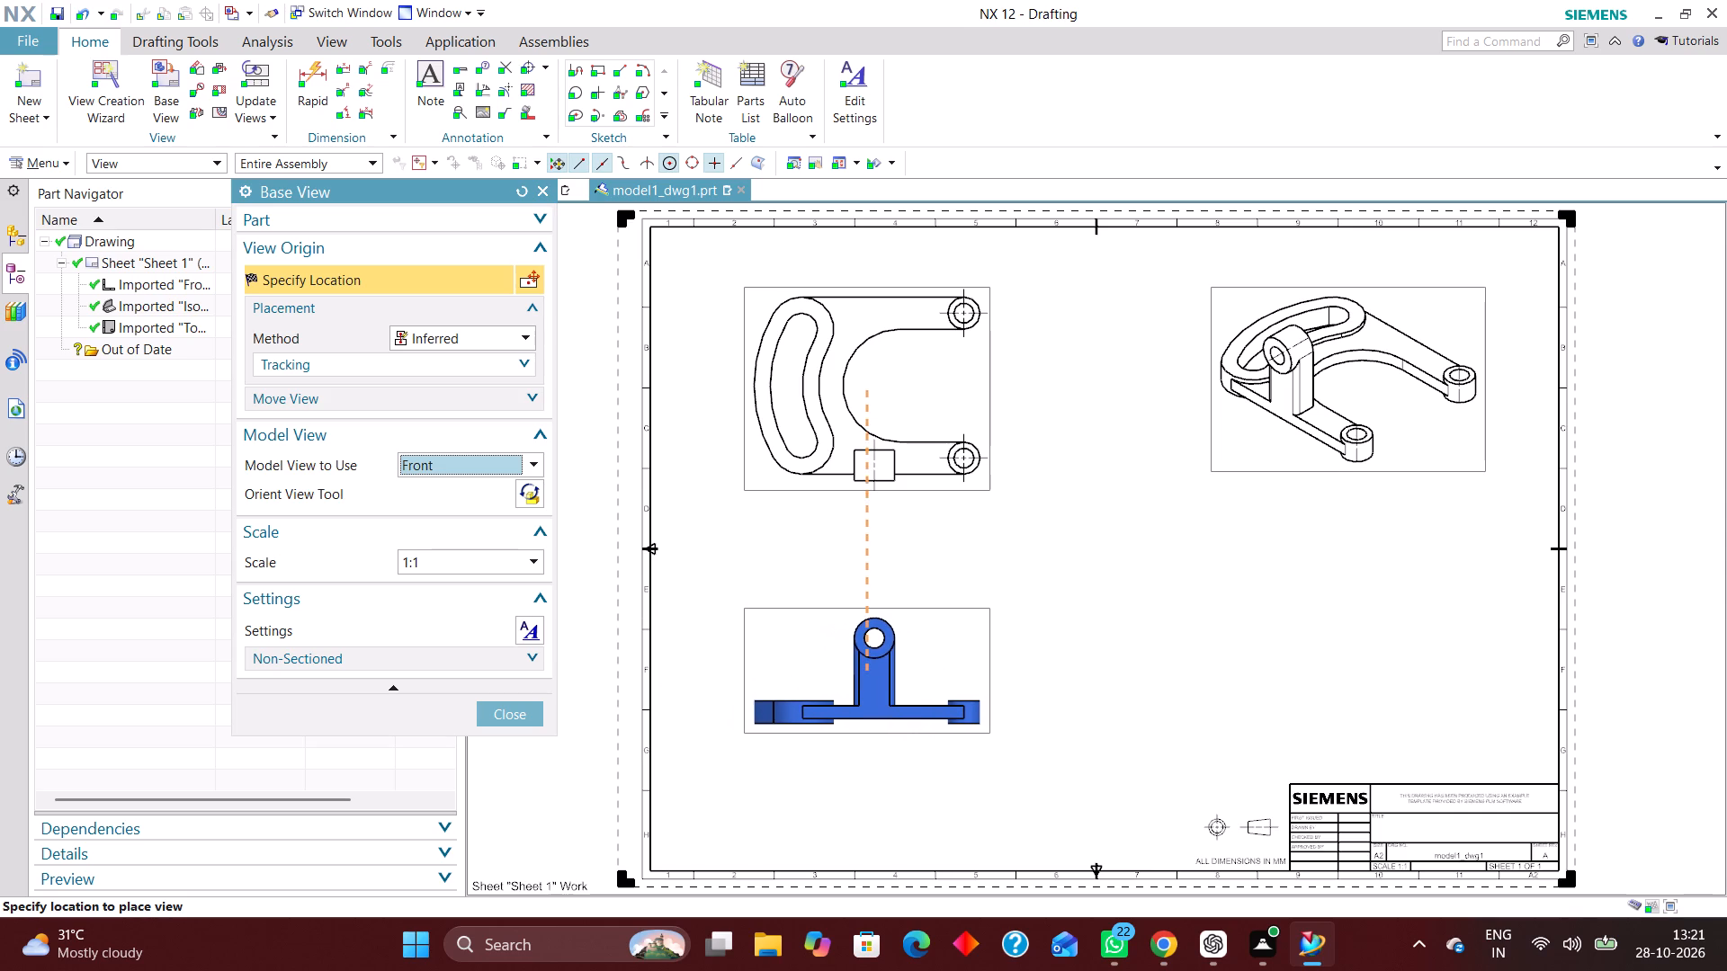
pyautogui.click(861, 666)
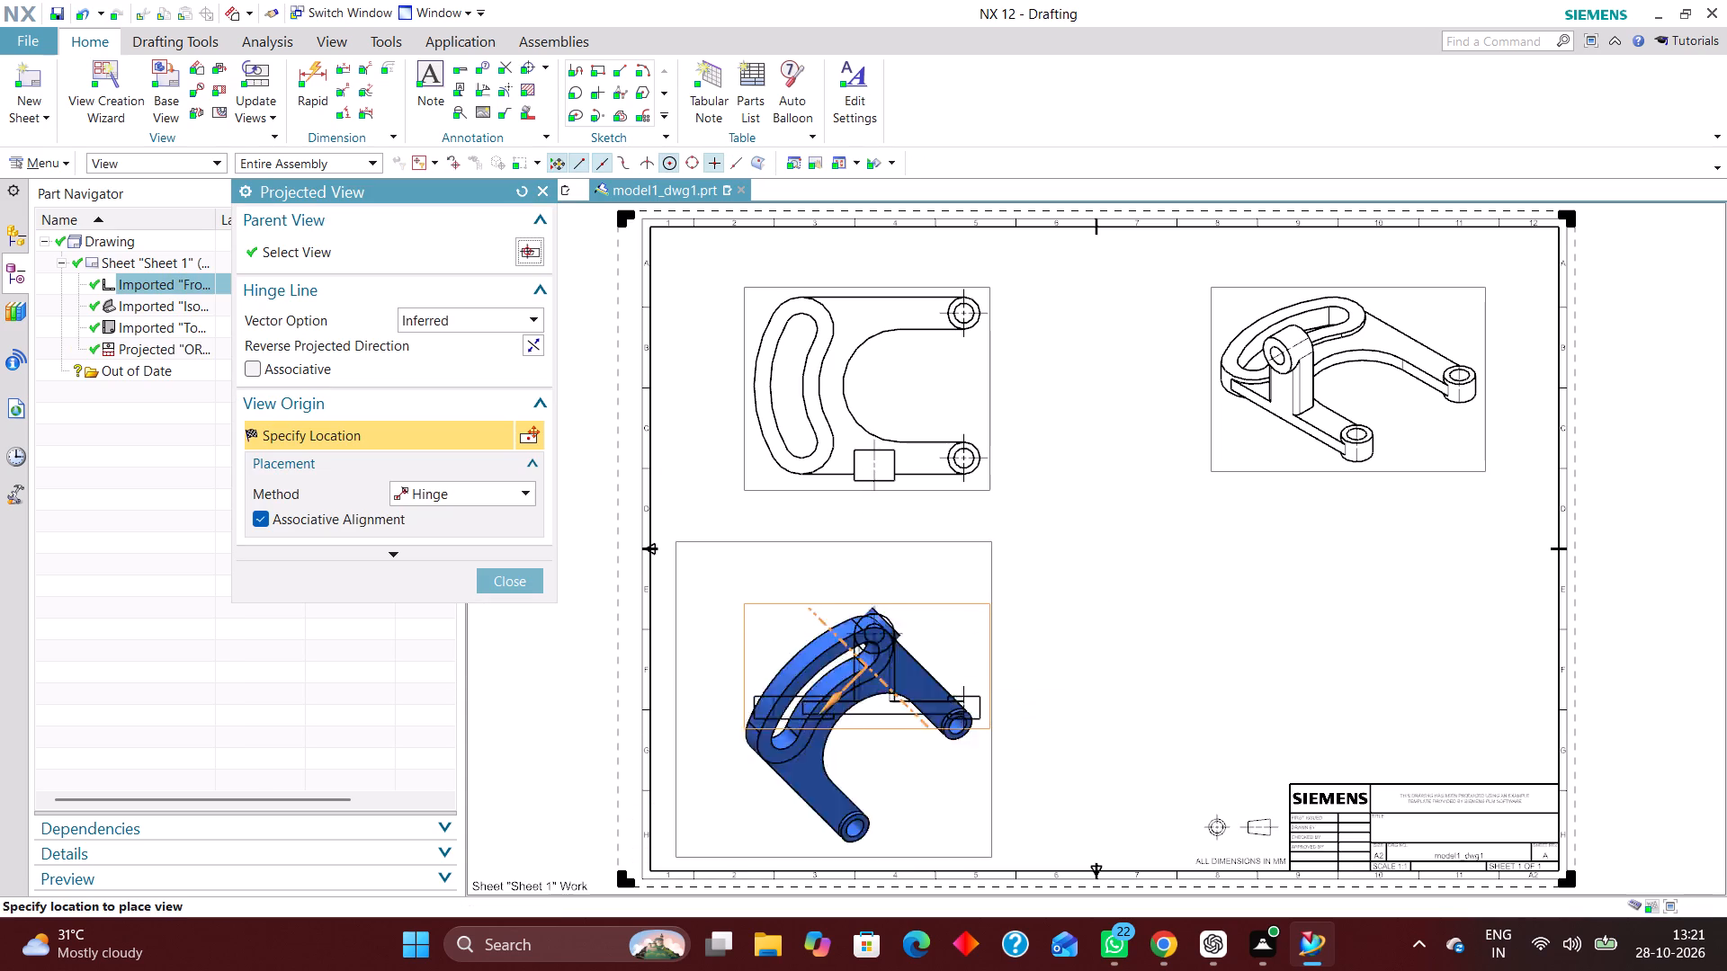
pyautogui.click(532, 580)
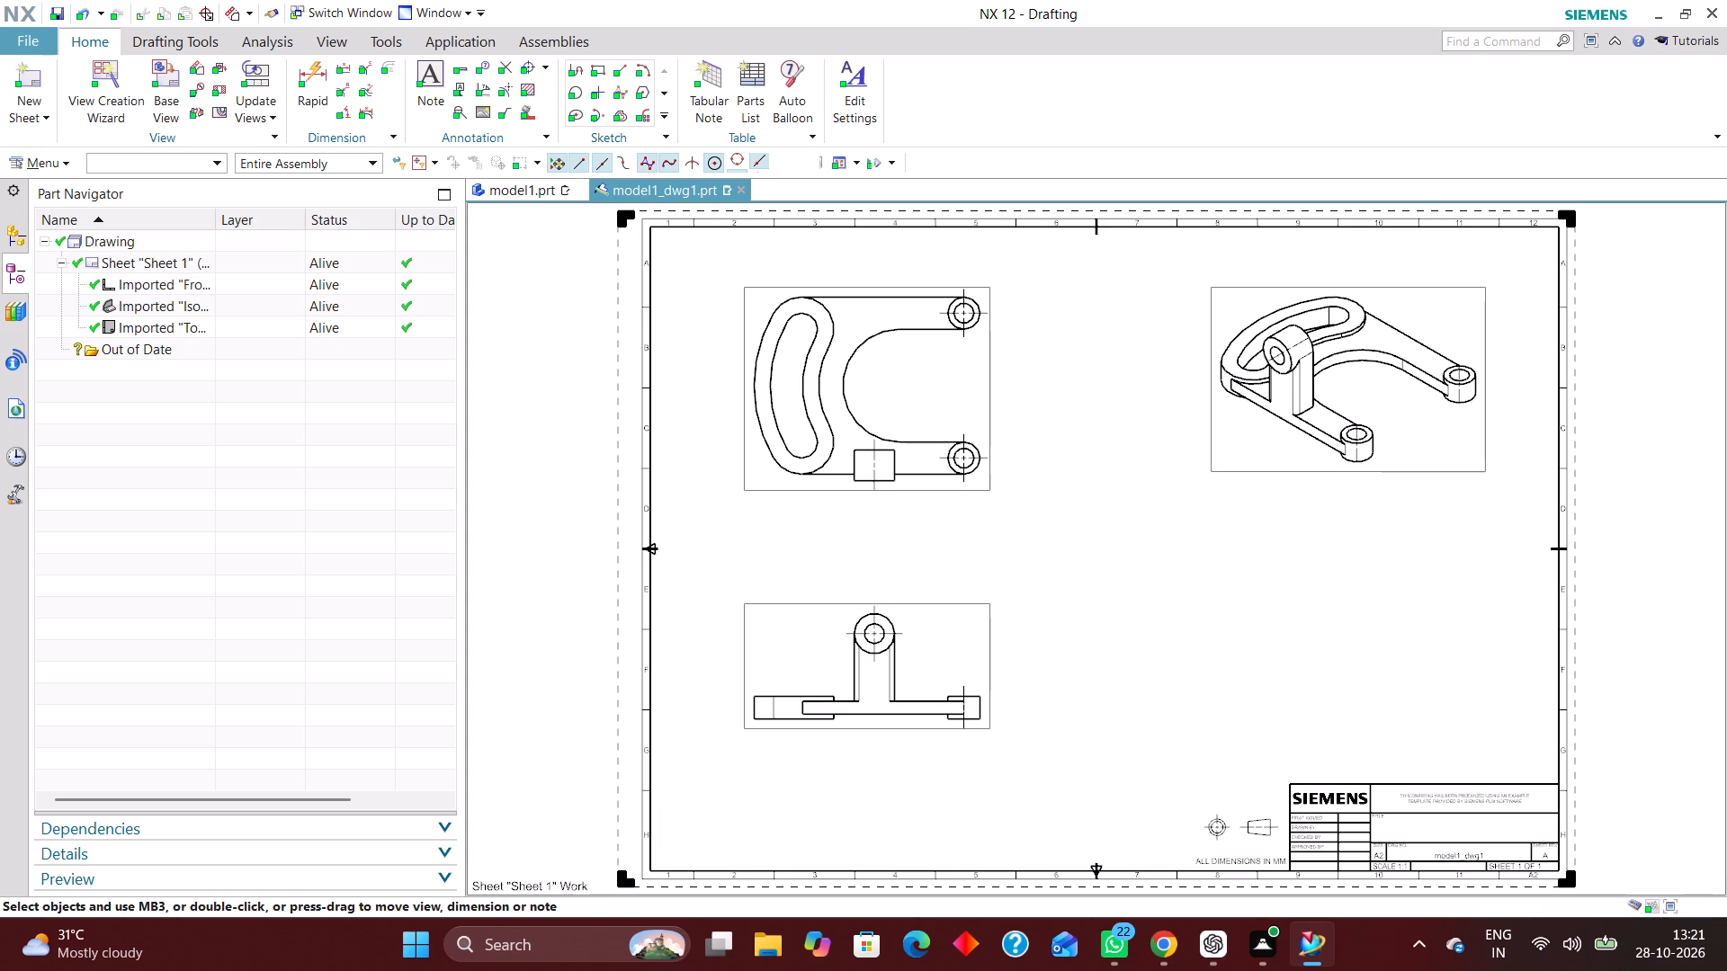
# Set the leader and dimension arrowhead type to Open Arrow in the Drafting Preferences.
pyautogui.click(59, 165)
pyautogui.click(101, 377)
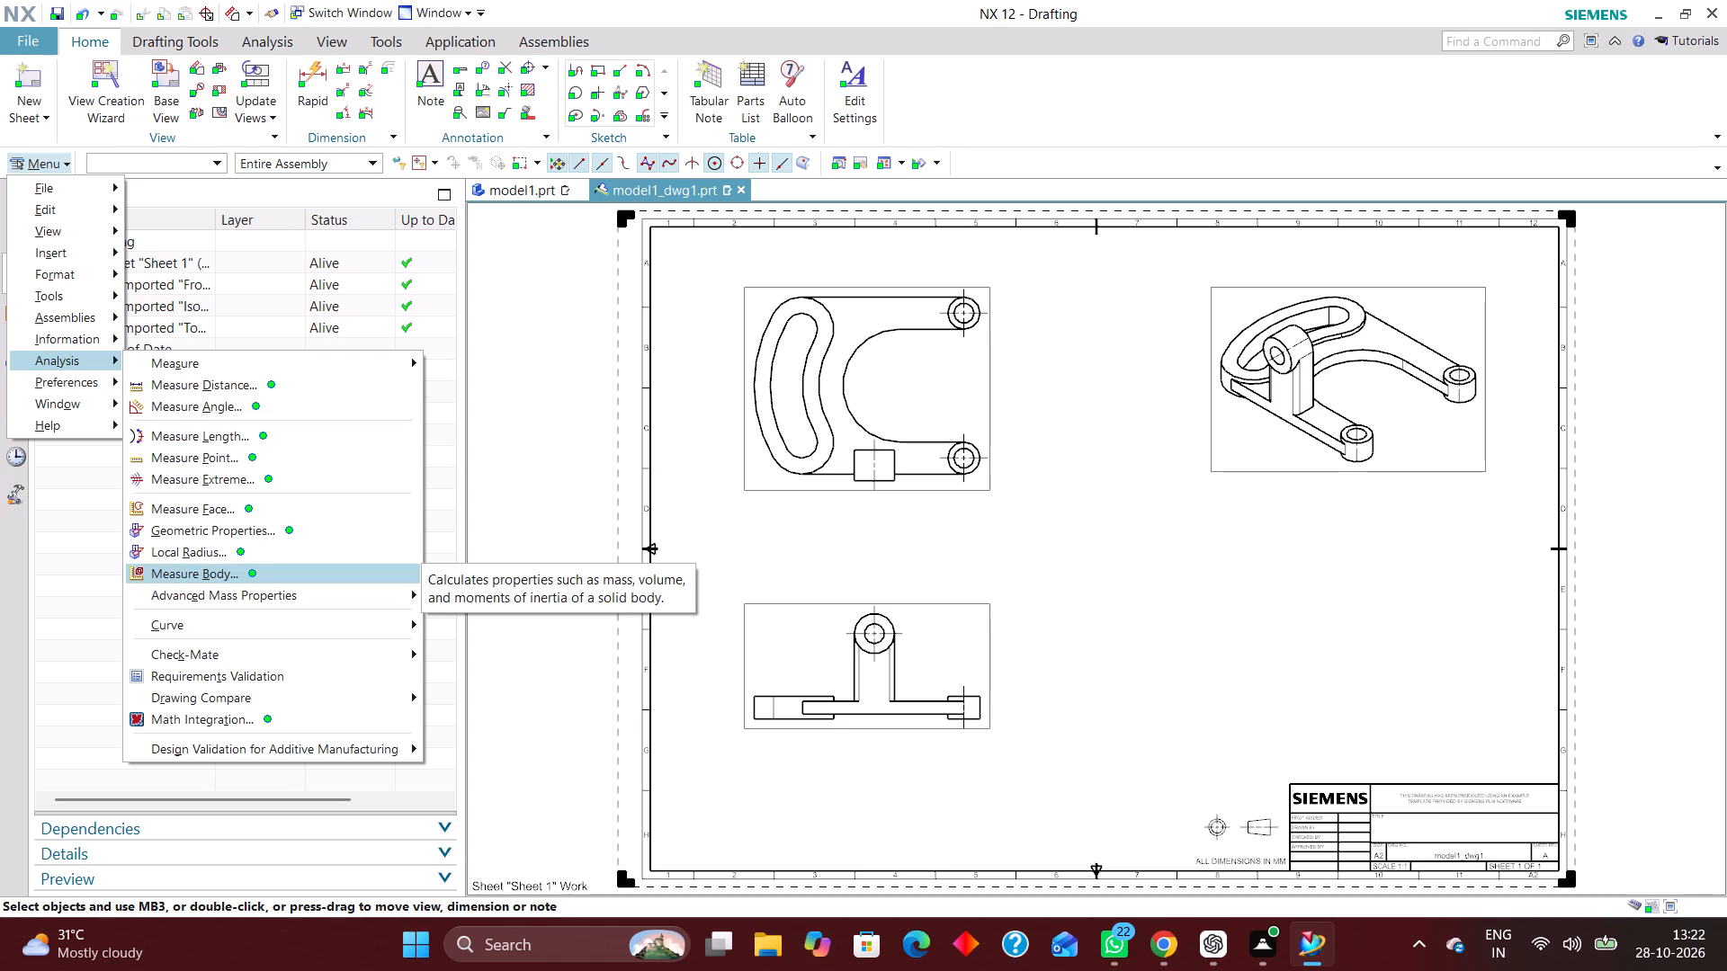
pyautogui.click(92, 386)
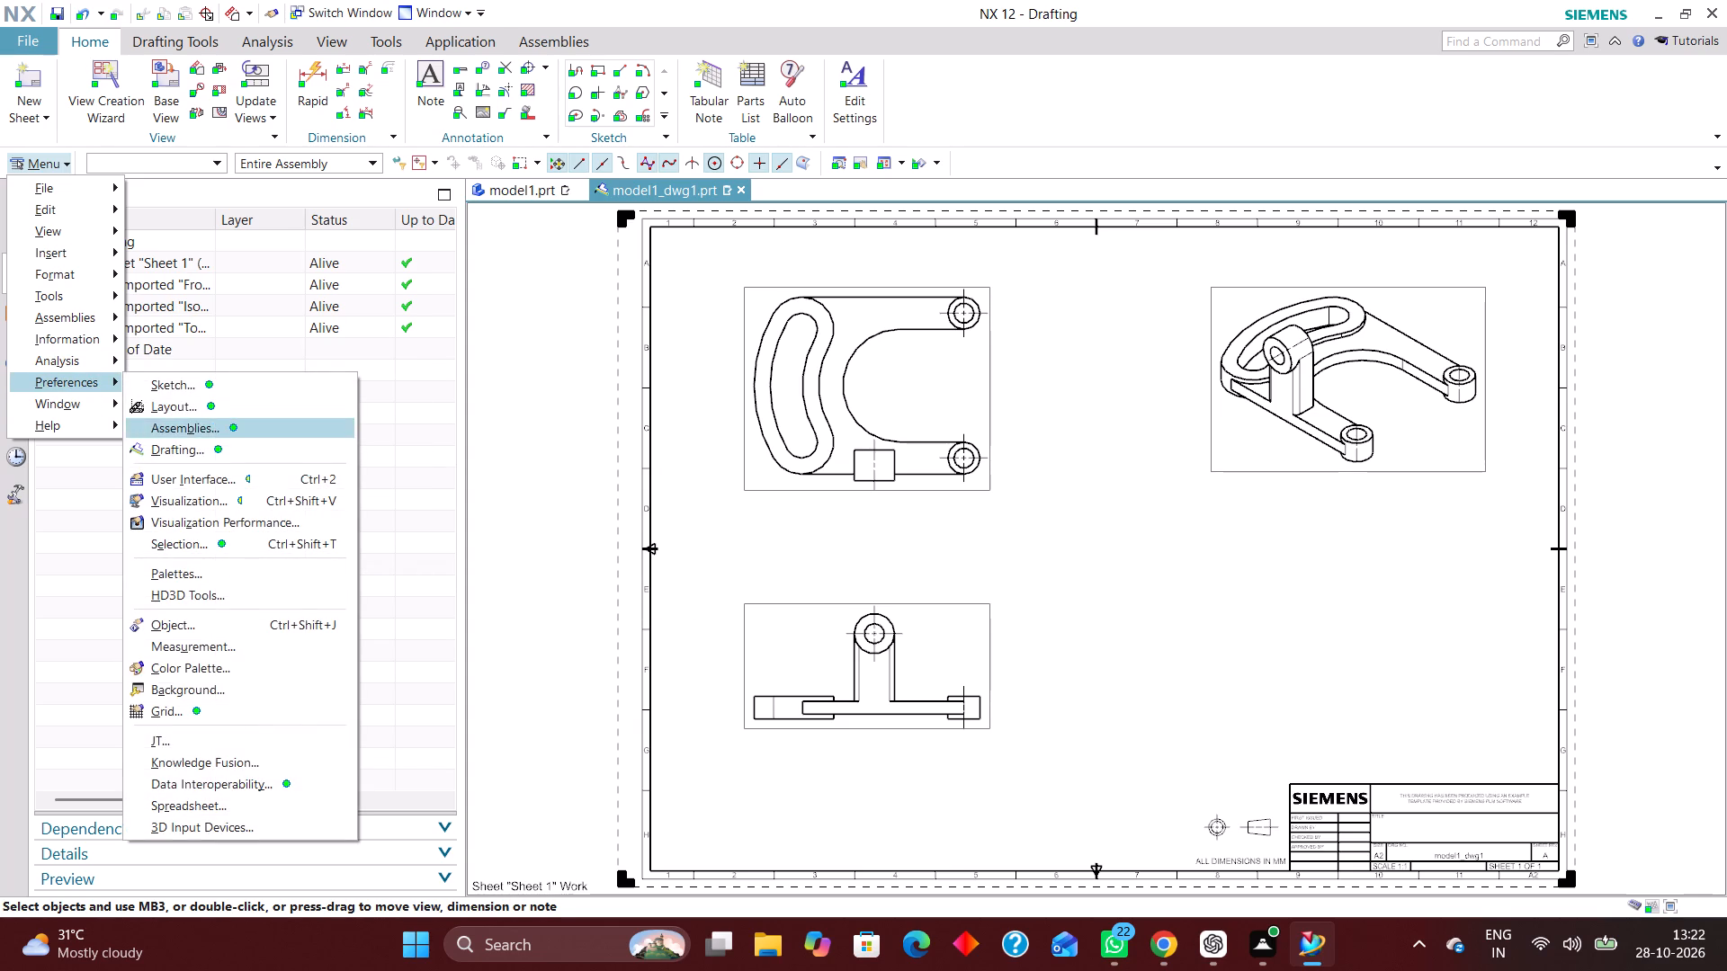
pyautogui.click(238, 456)
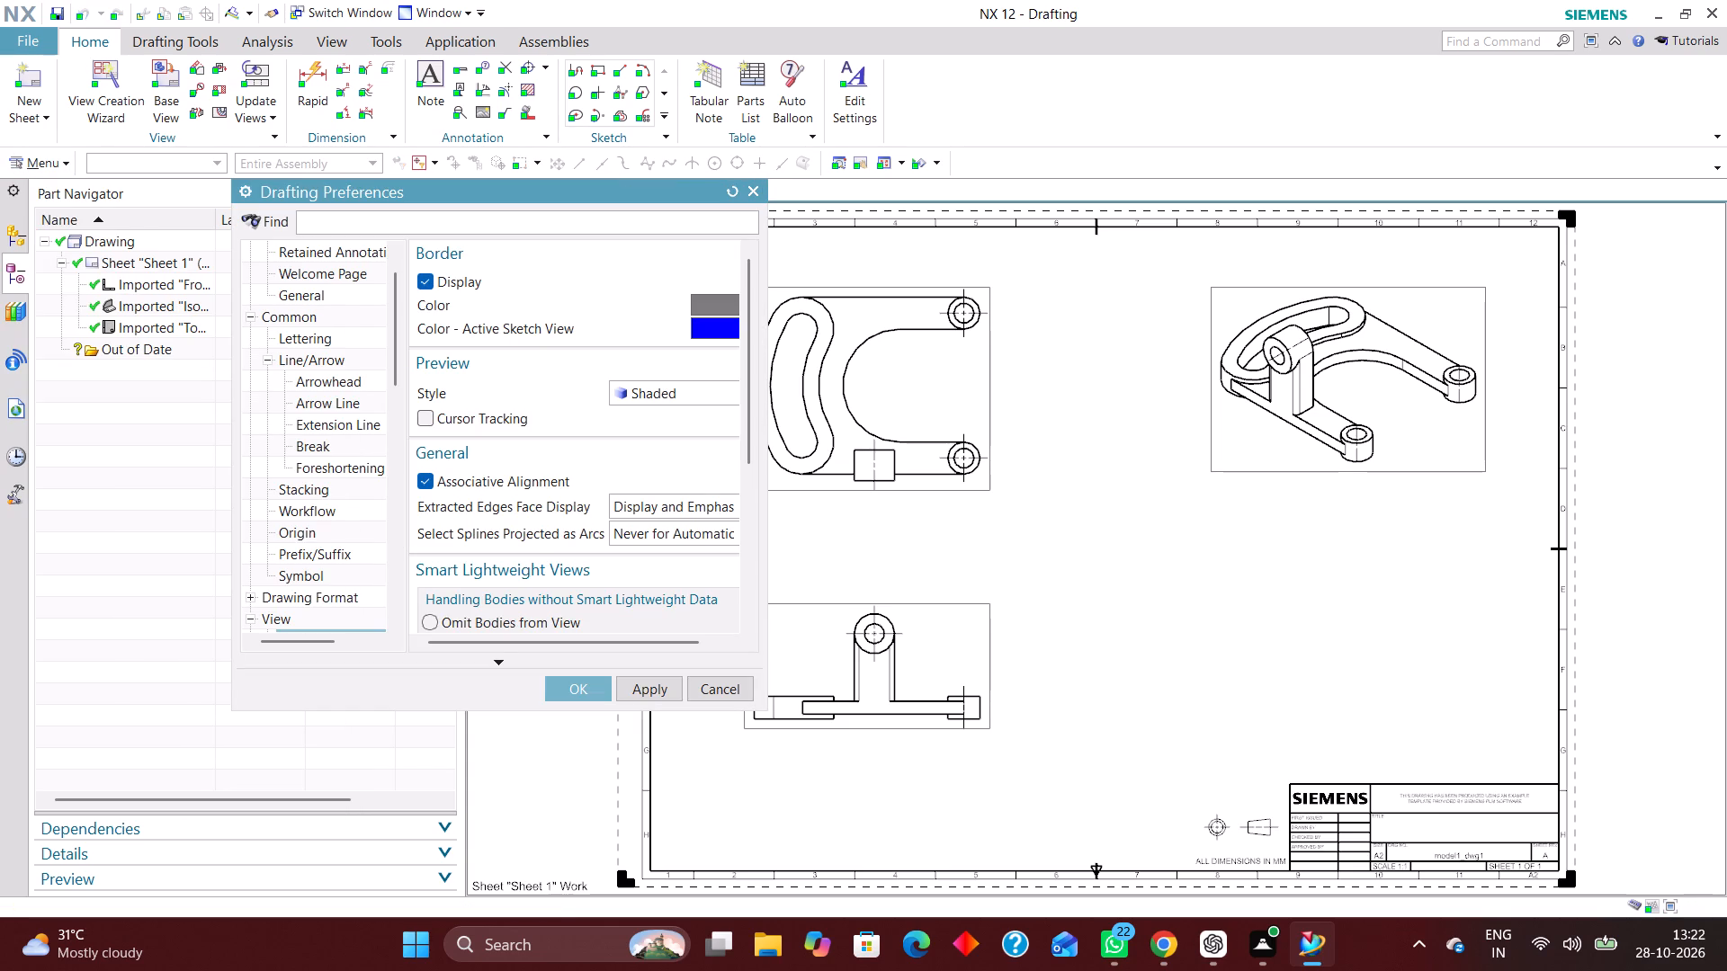
pyautogui.click(343, 381)
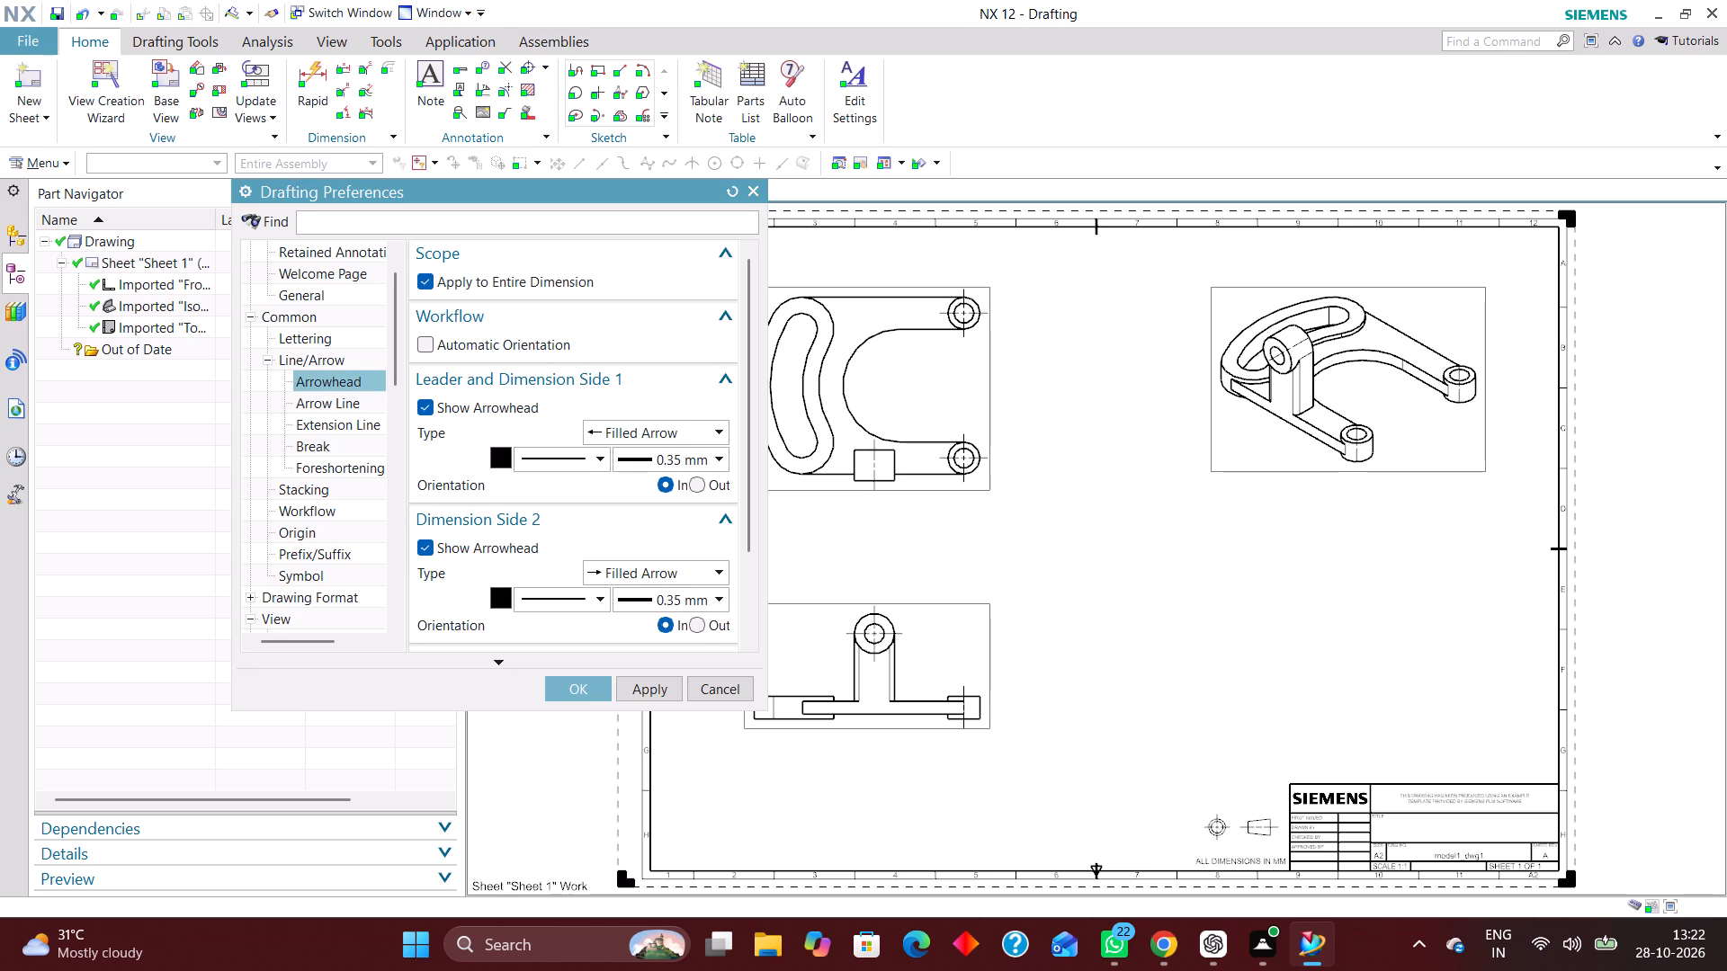
pyautogui.click(650, 417)
pyautogui.click(652, 435)
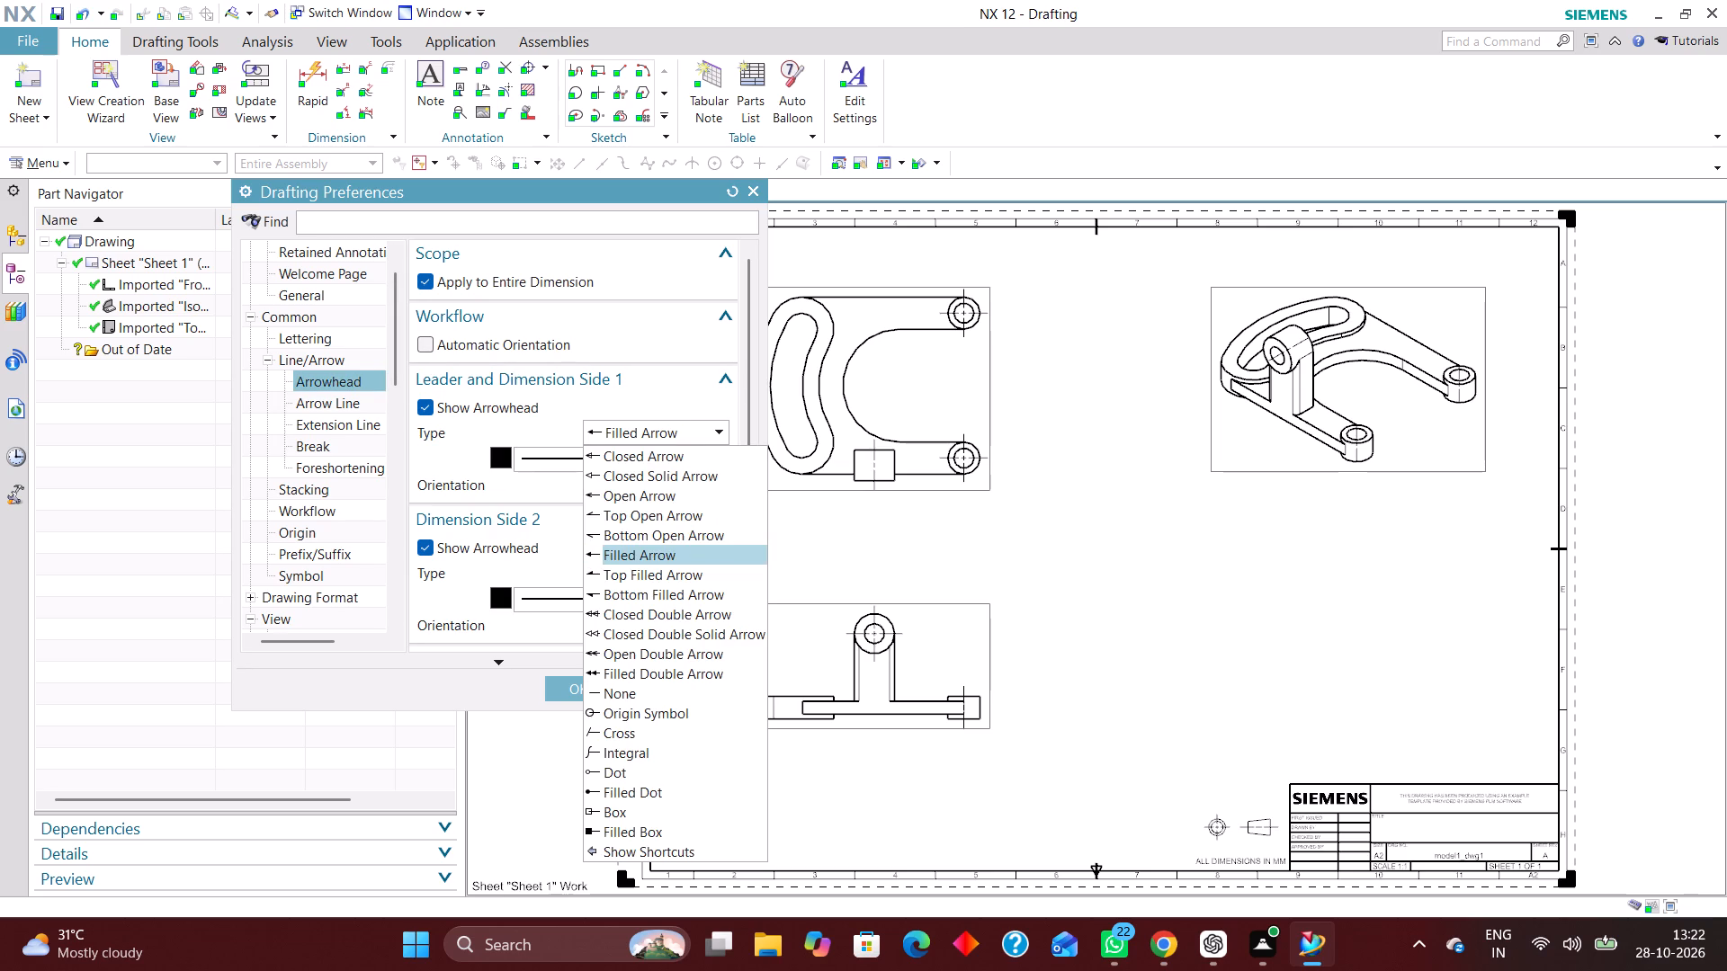
pyautogui.click(664, 491)
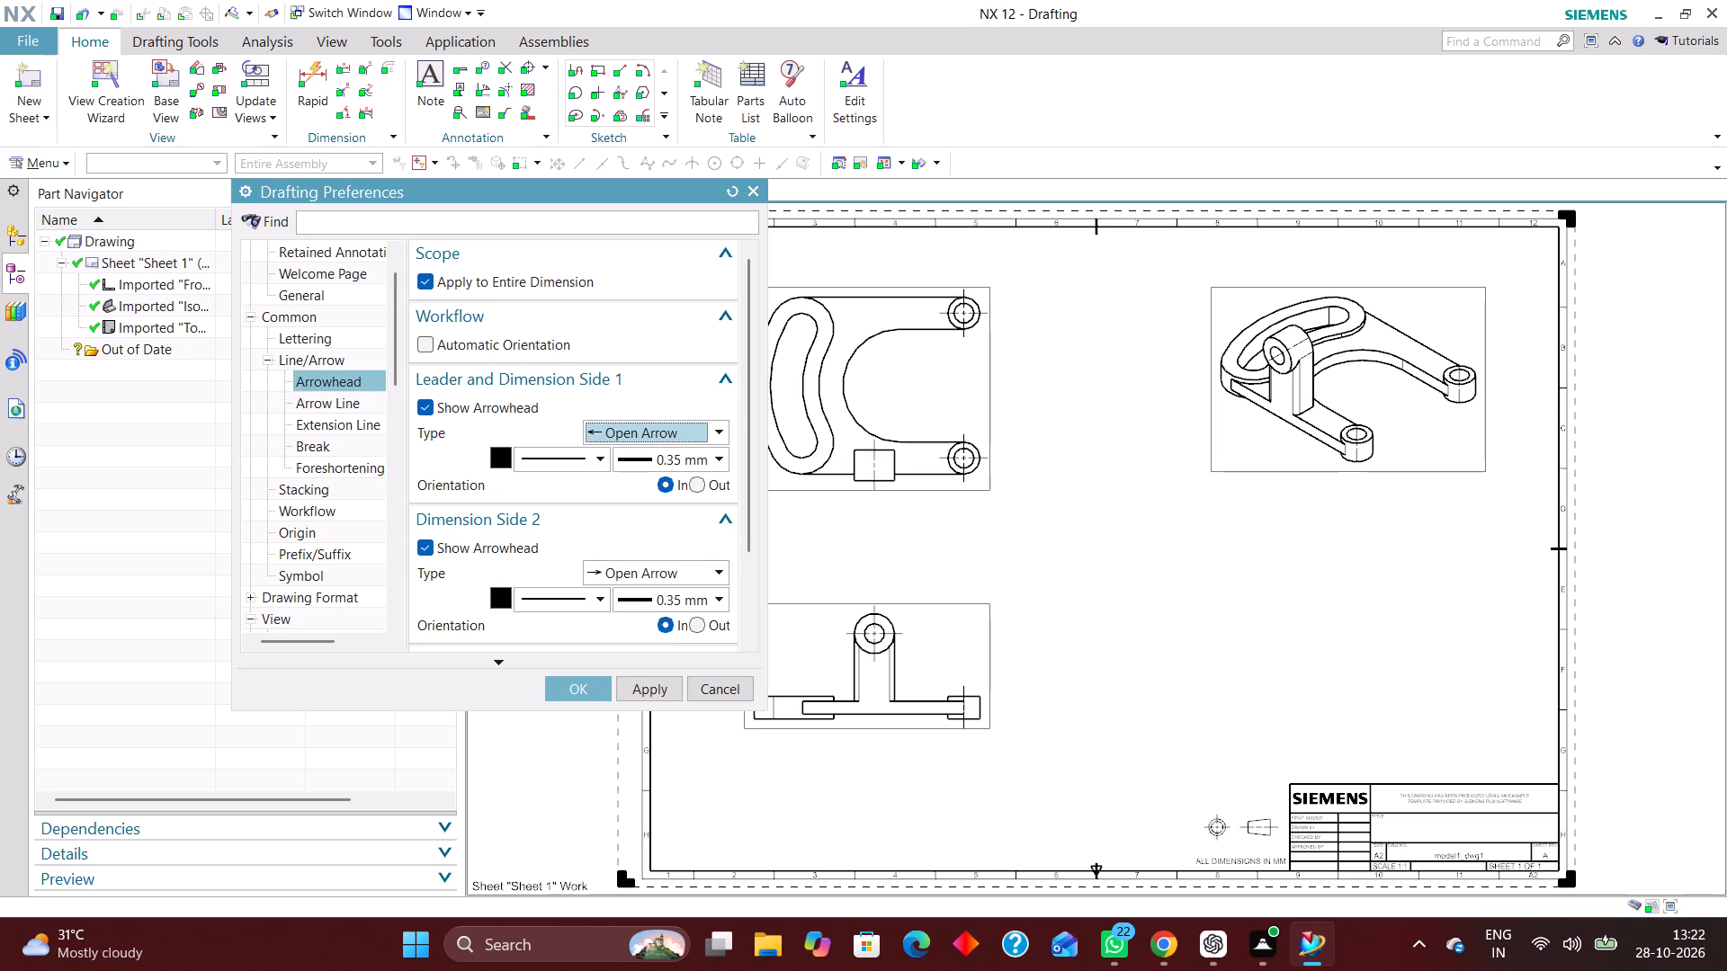
# Set the extension line gap to 2 in the Drafting Preferences.
pyautogui.click(355, 425)
pyautogui.moveTo(649, 395); pyautogui.dragTo(991, 409)
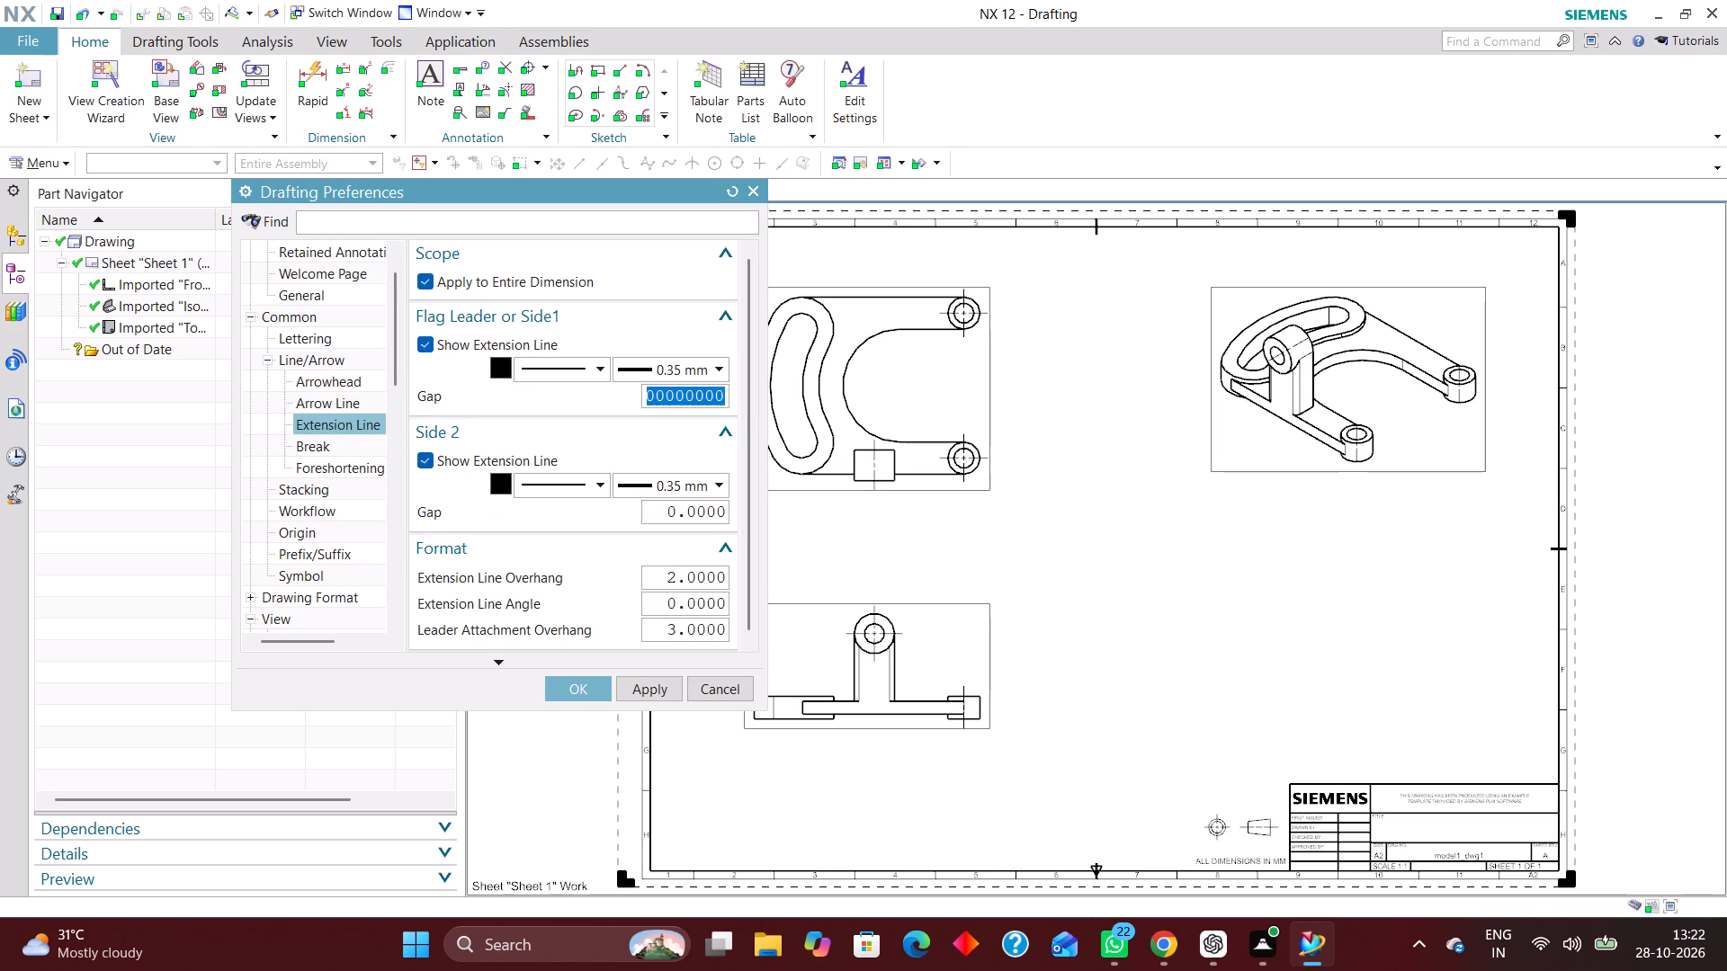
pyautogui.press('2')
pyautogui.press('Return')
# Change the decimal delimiter in the dimension text units settings and accept the Drafting Preferences.
pyautogui.scroll(-3, 299, 543)
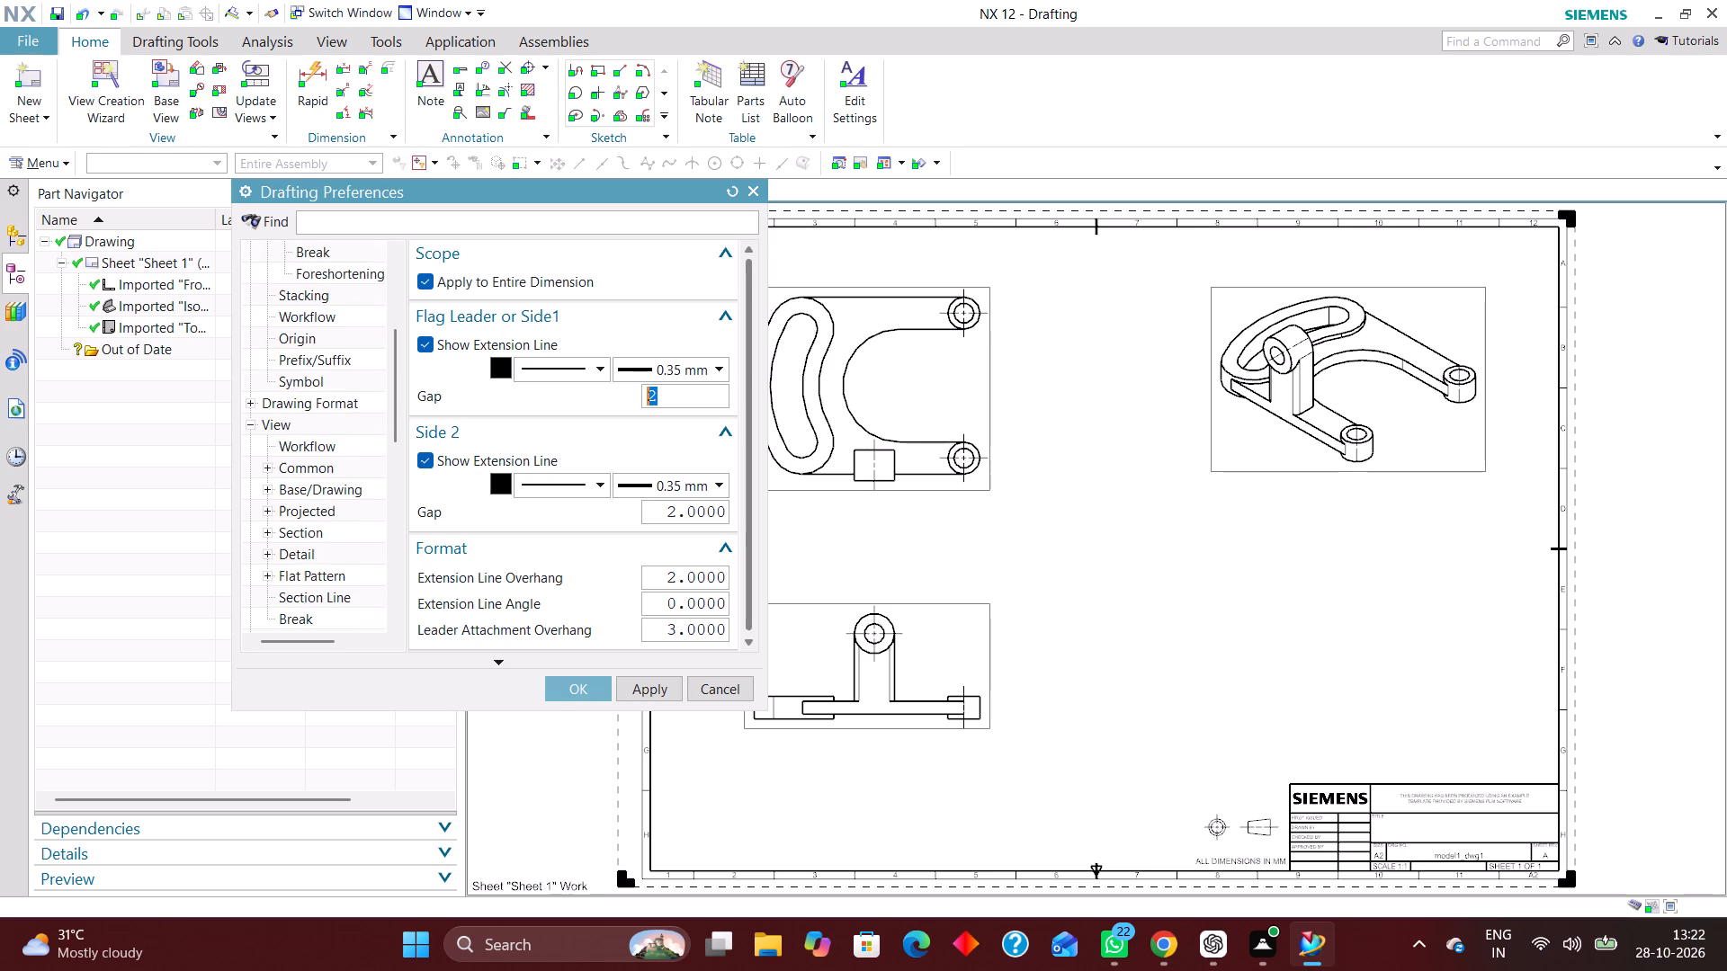
pyautogui.scroll(-4, 390, 570)
pyautogui.scroll(-4, 336, 508)
pyautogui.scroll(1, 334, 517)
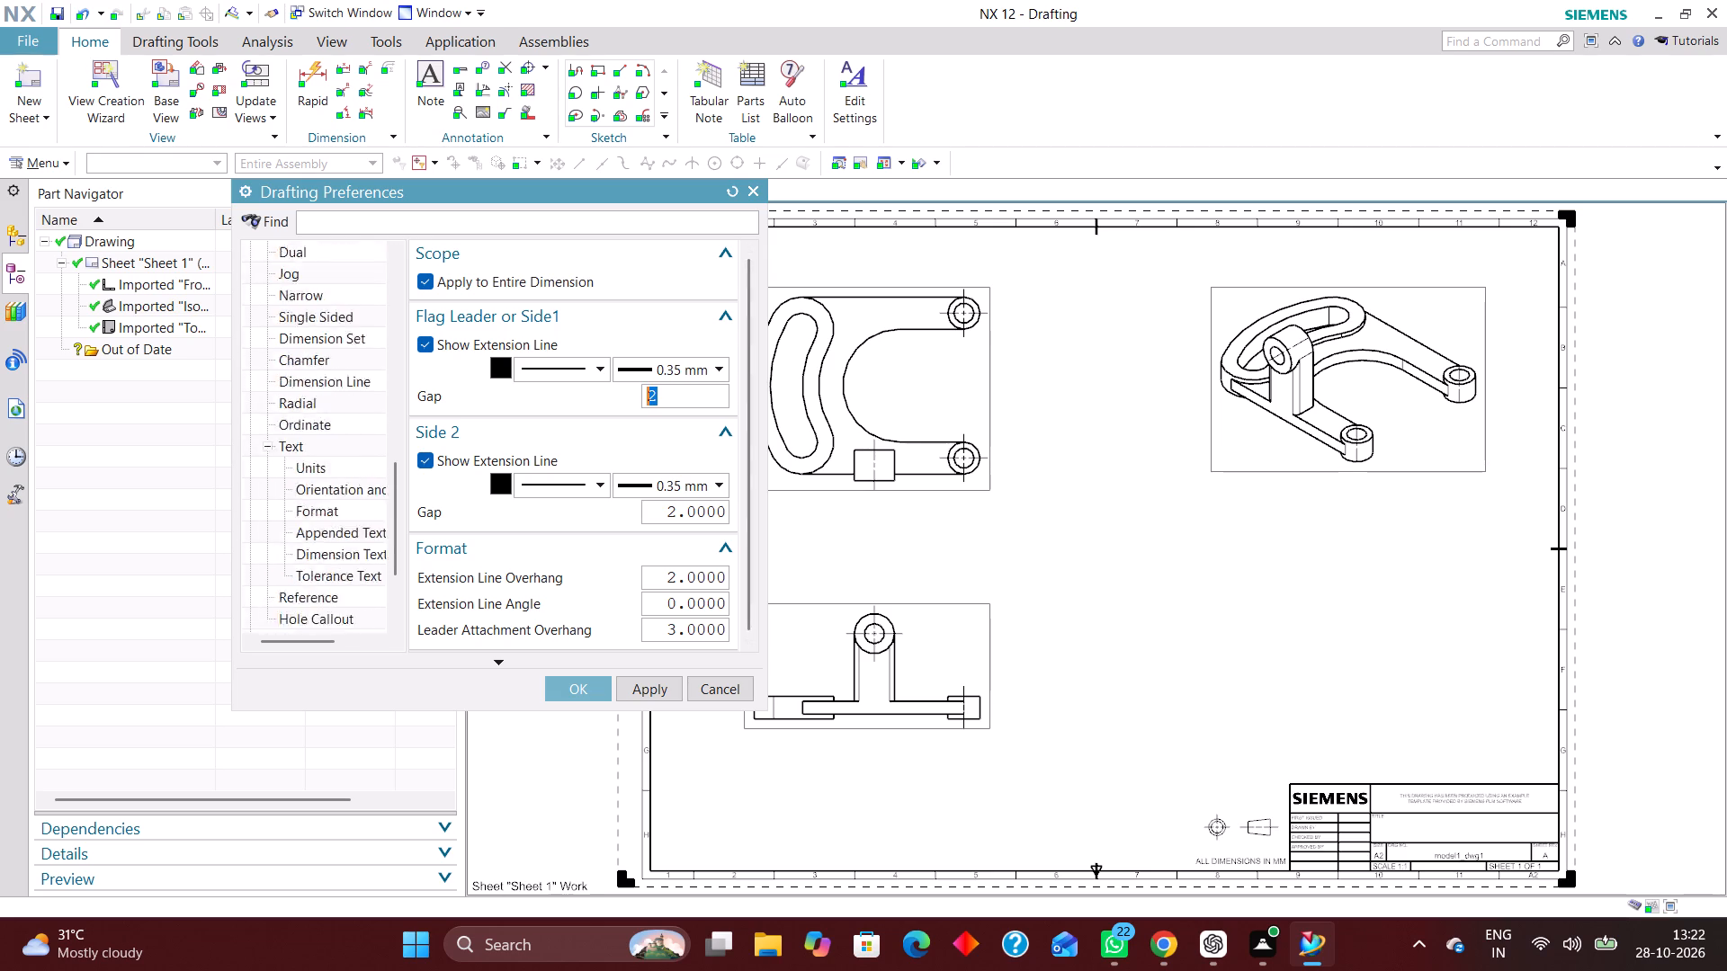
pyautogui.scroll(3, 334, 517)
pyautogui.scroll(-1, 334, 517)
pyautogui.scroll(1, 334, 517)
pyautogui.scroll(-6, 336, 517)
pyautogui.scroll(2, 336, 524)
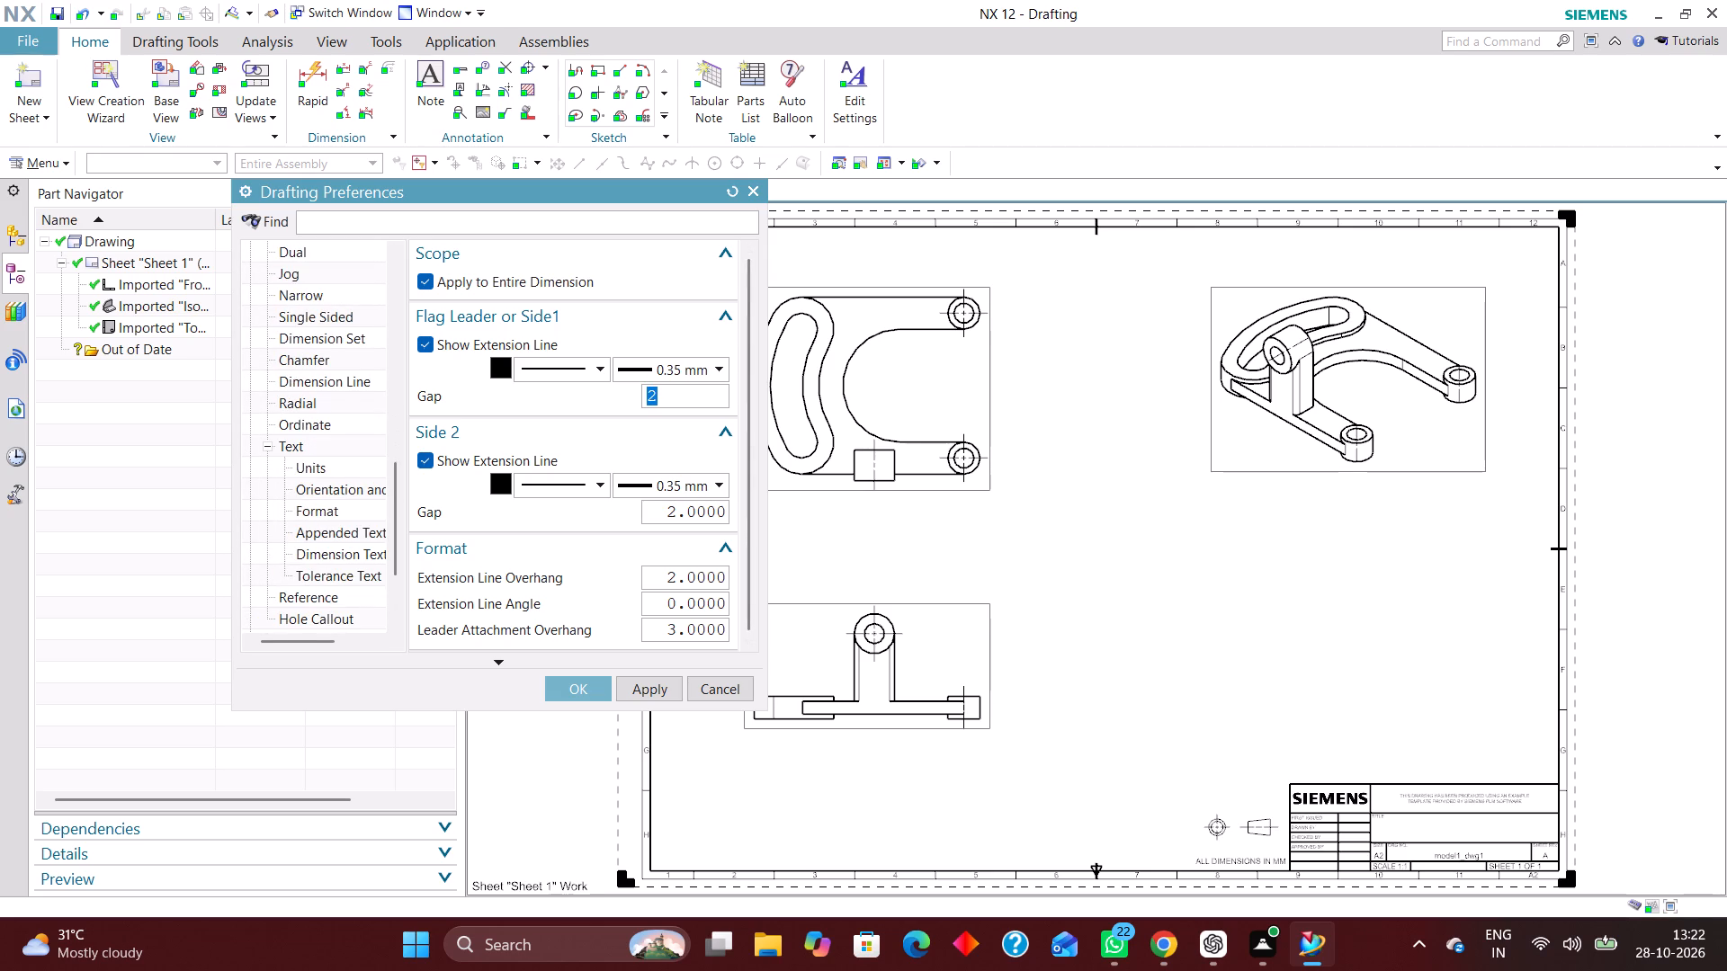
pyautogui.click(344, 460)
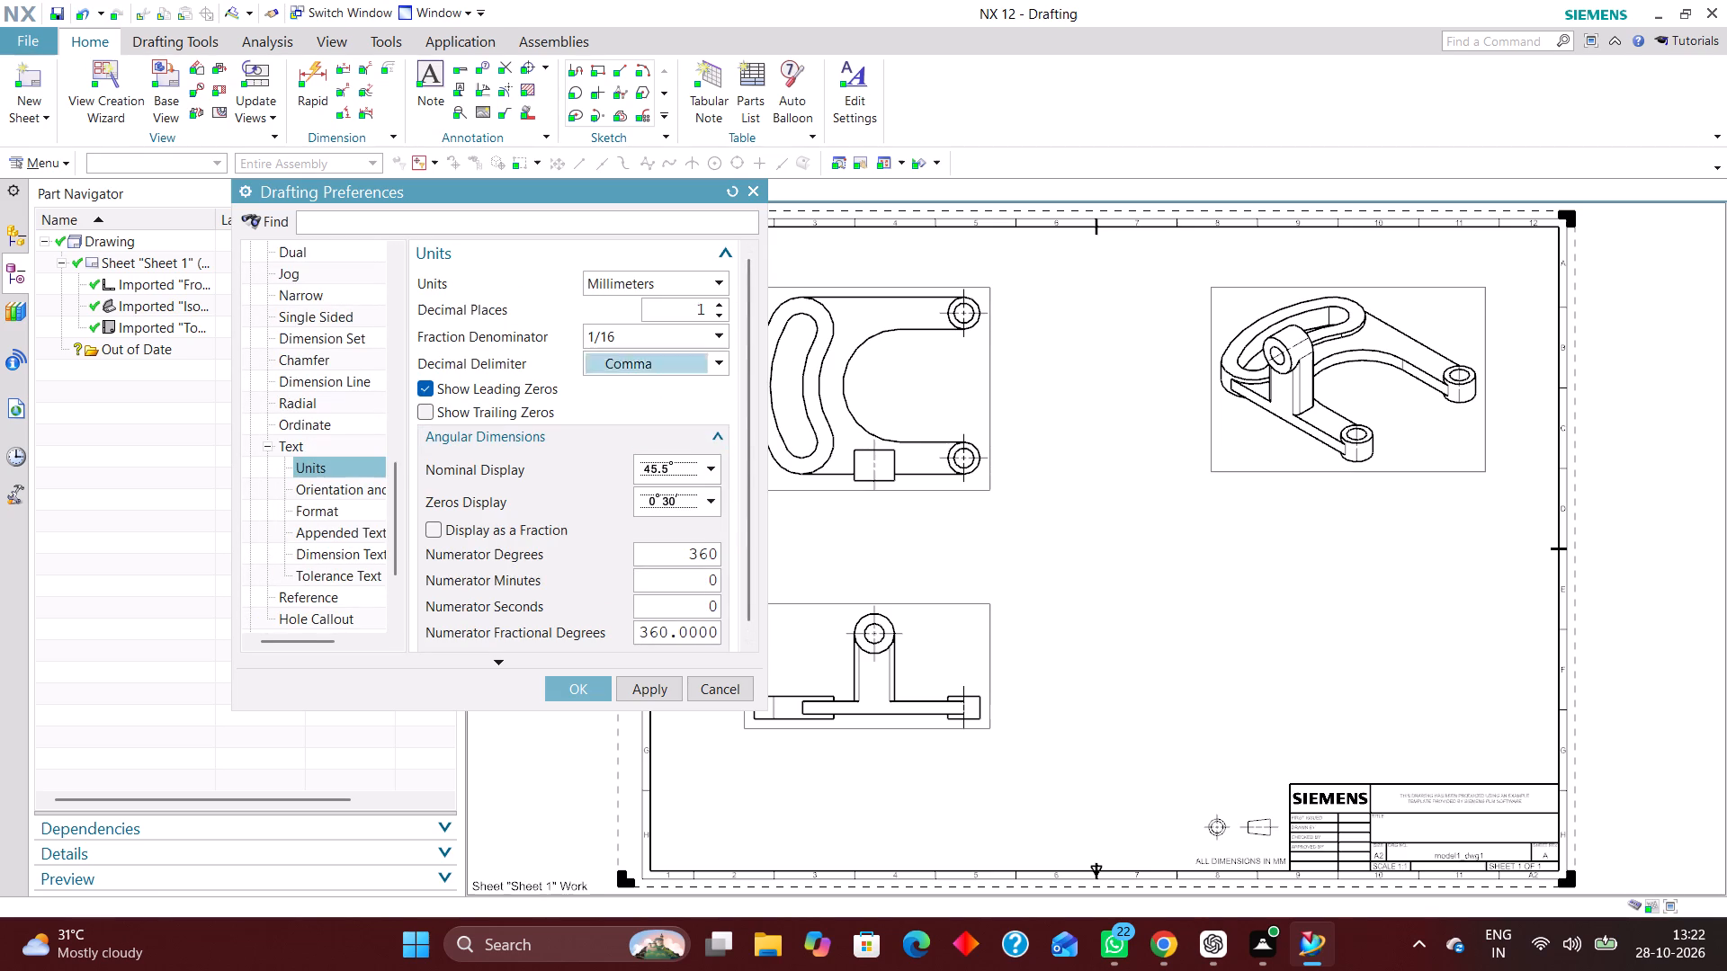
pyautogui.click(700, 359)
pyautogui.click(689, 383)
pyautogui.click(582, 684)
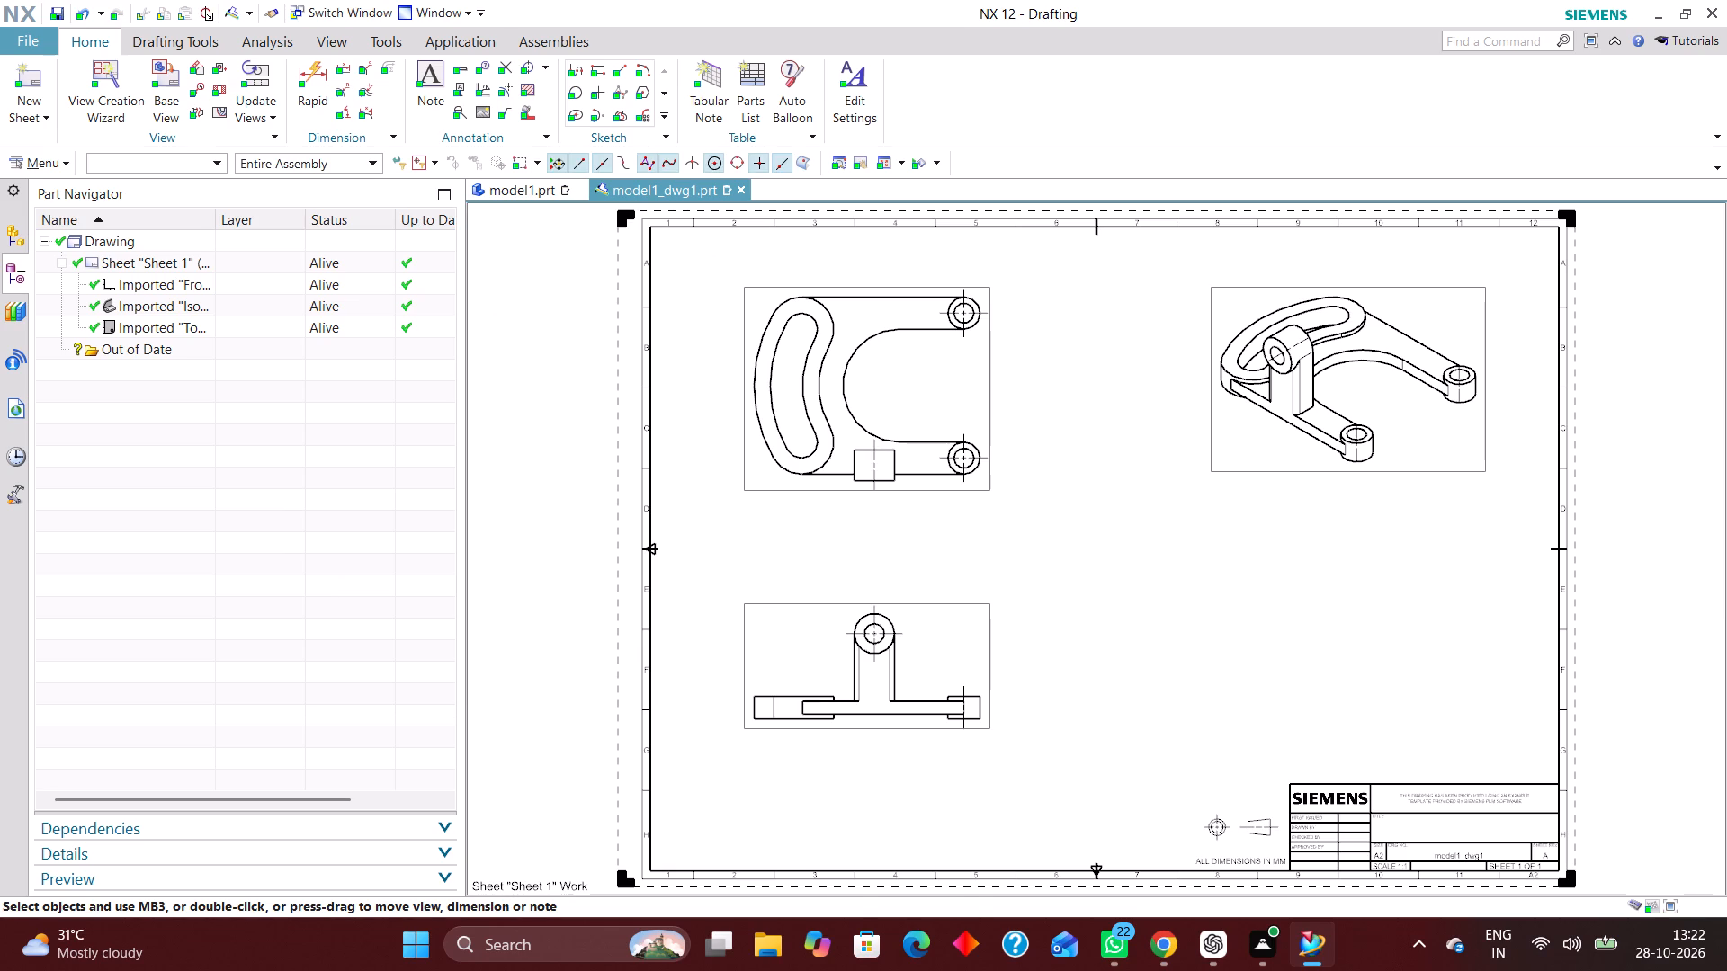
# Add radial dimensions to the bracket's large outer arc and the curved slot's outer arc in the top view, using Rapid Dimension.
pyautogui.scroll(-1, 829, 439)
pyautogui.scroll(4, 831, 373)
pyautogui.scroll(-3, 829, 488)
pyautogui.scroll(3, 880, 527)
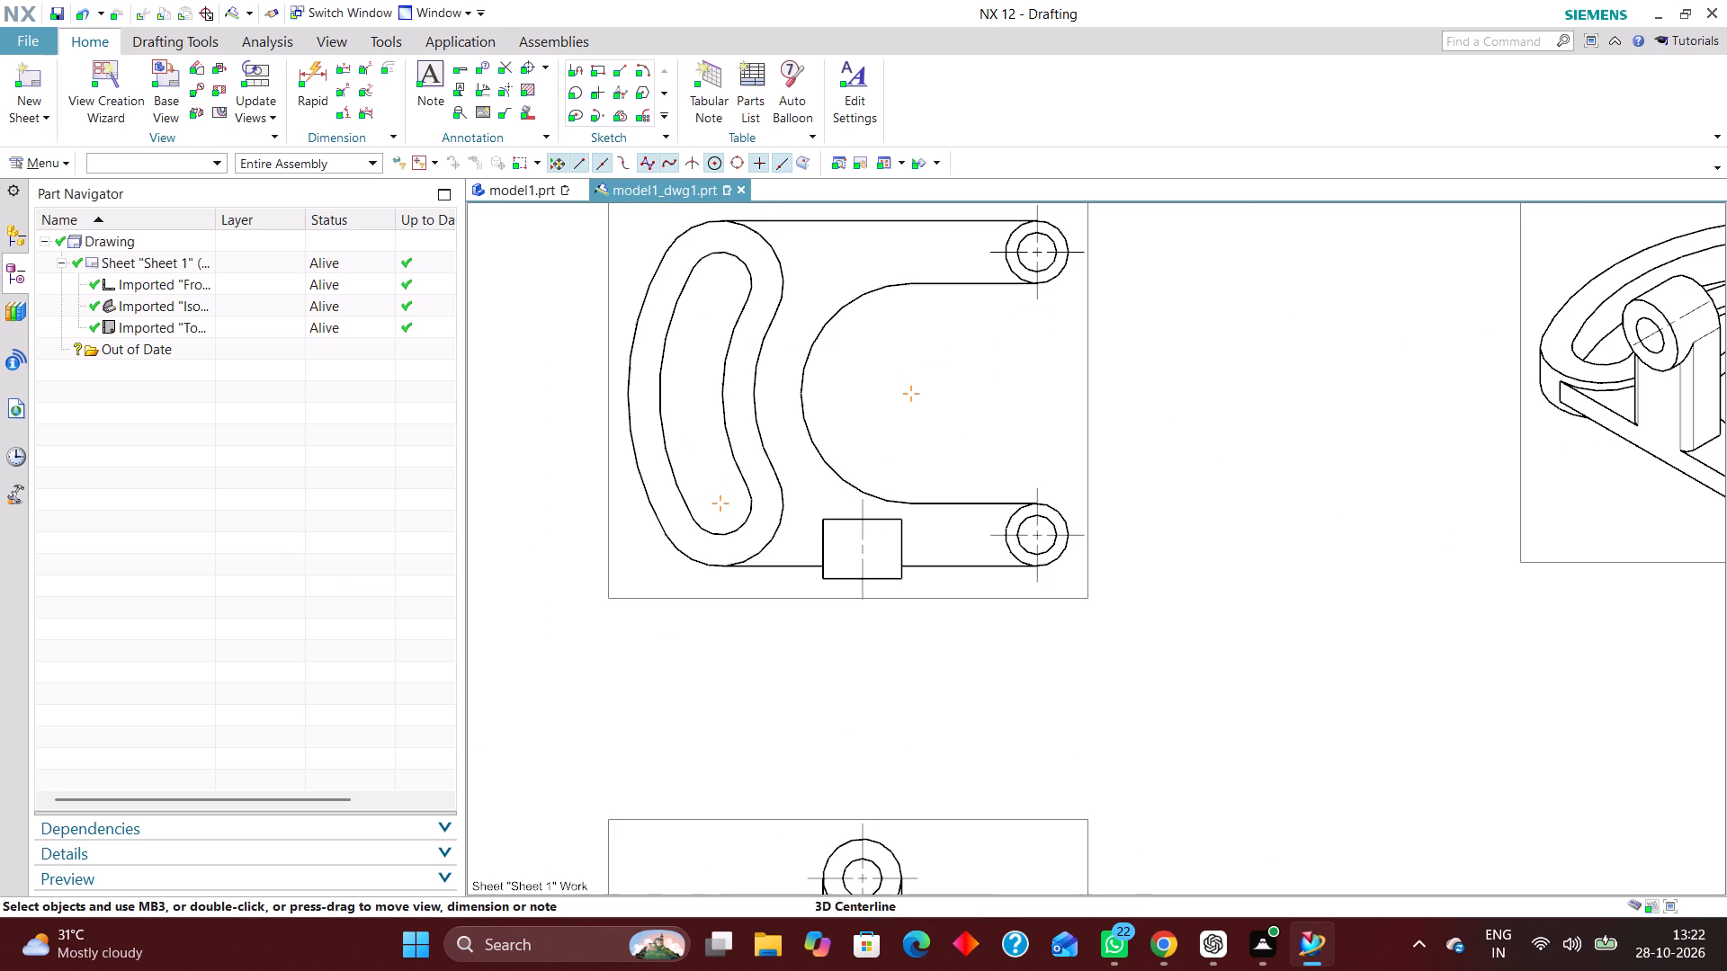
pyautogui.click(322, 68)
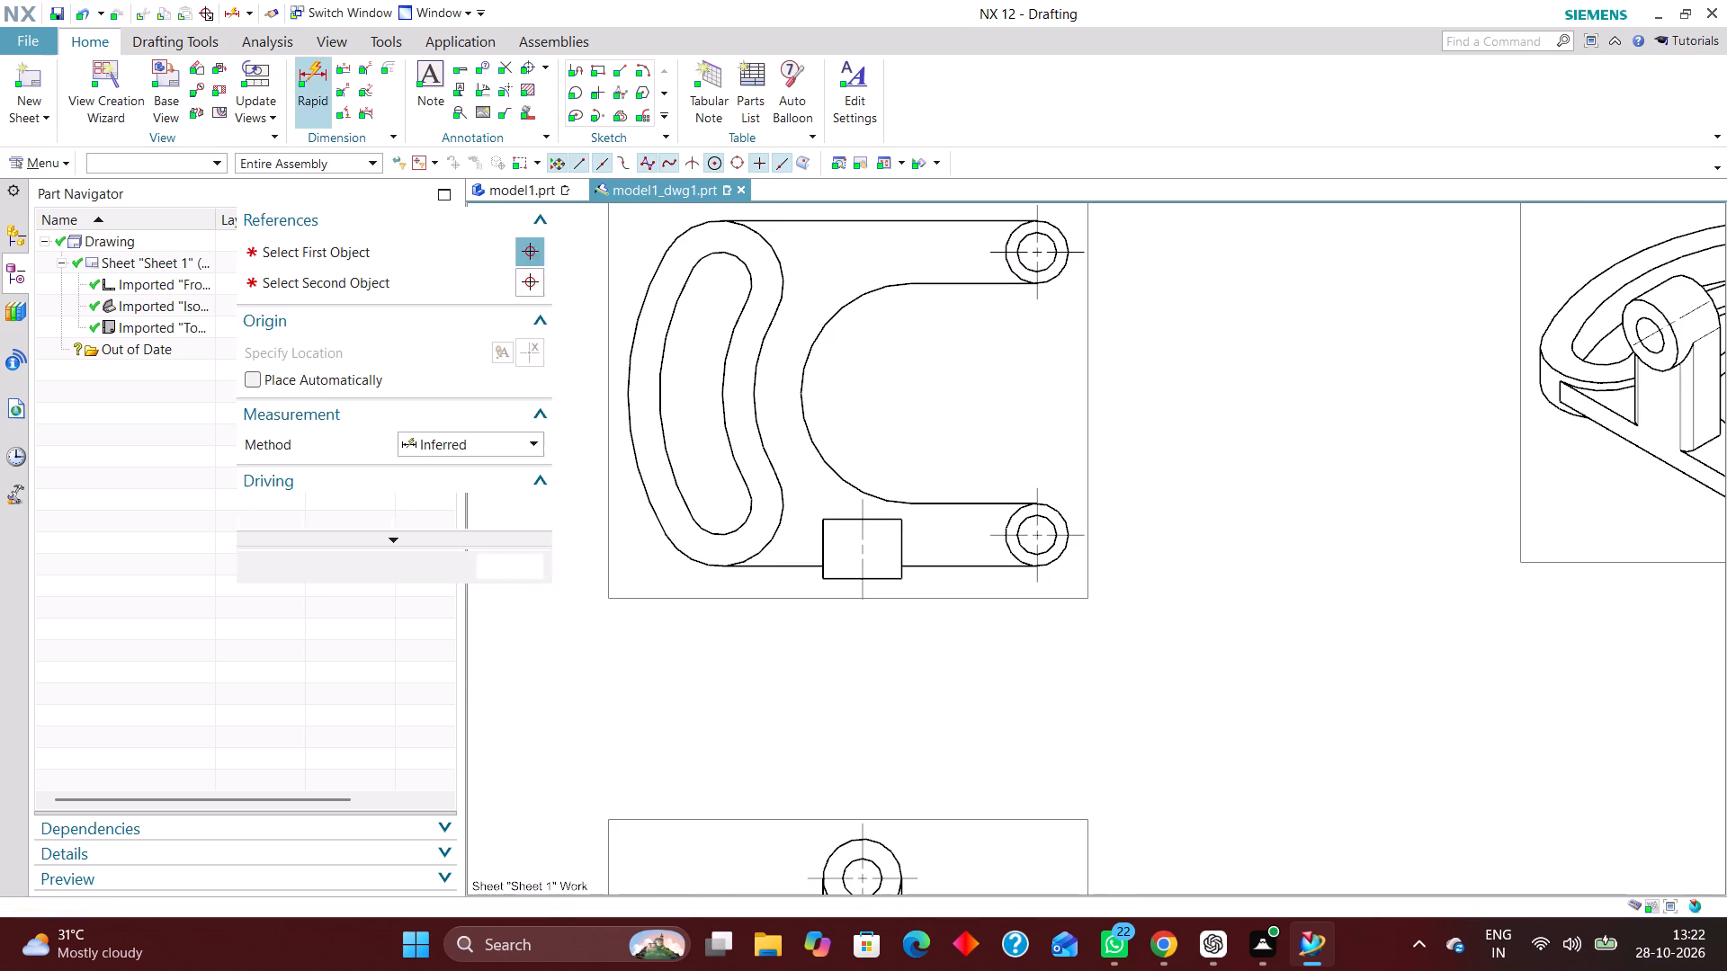
pyautogui.click(447, 450)
pyautogui.click(456, 607)
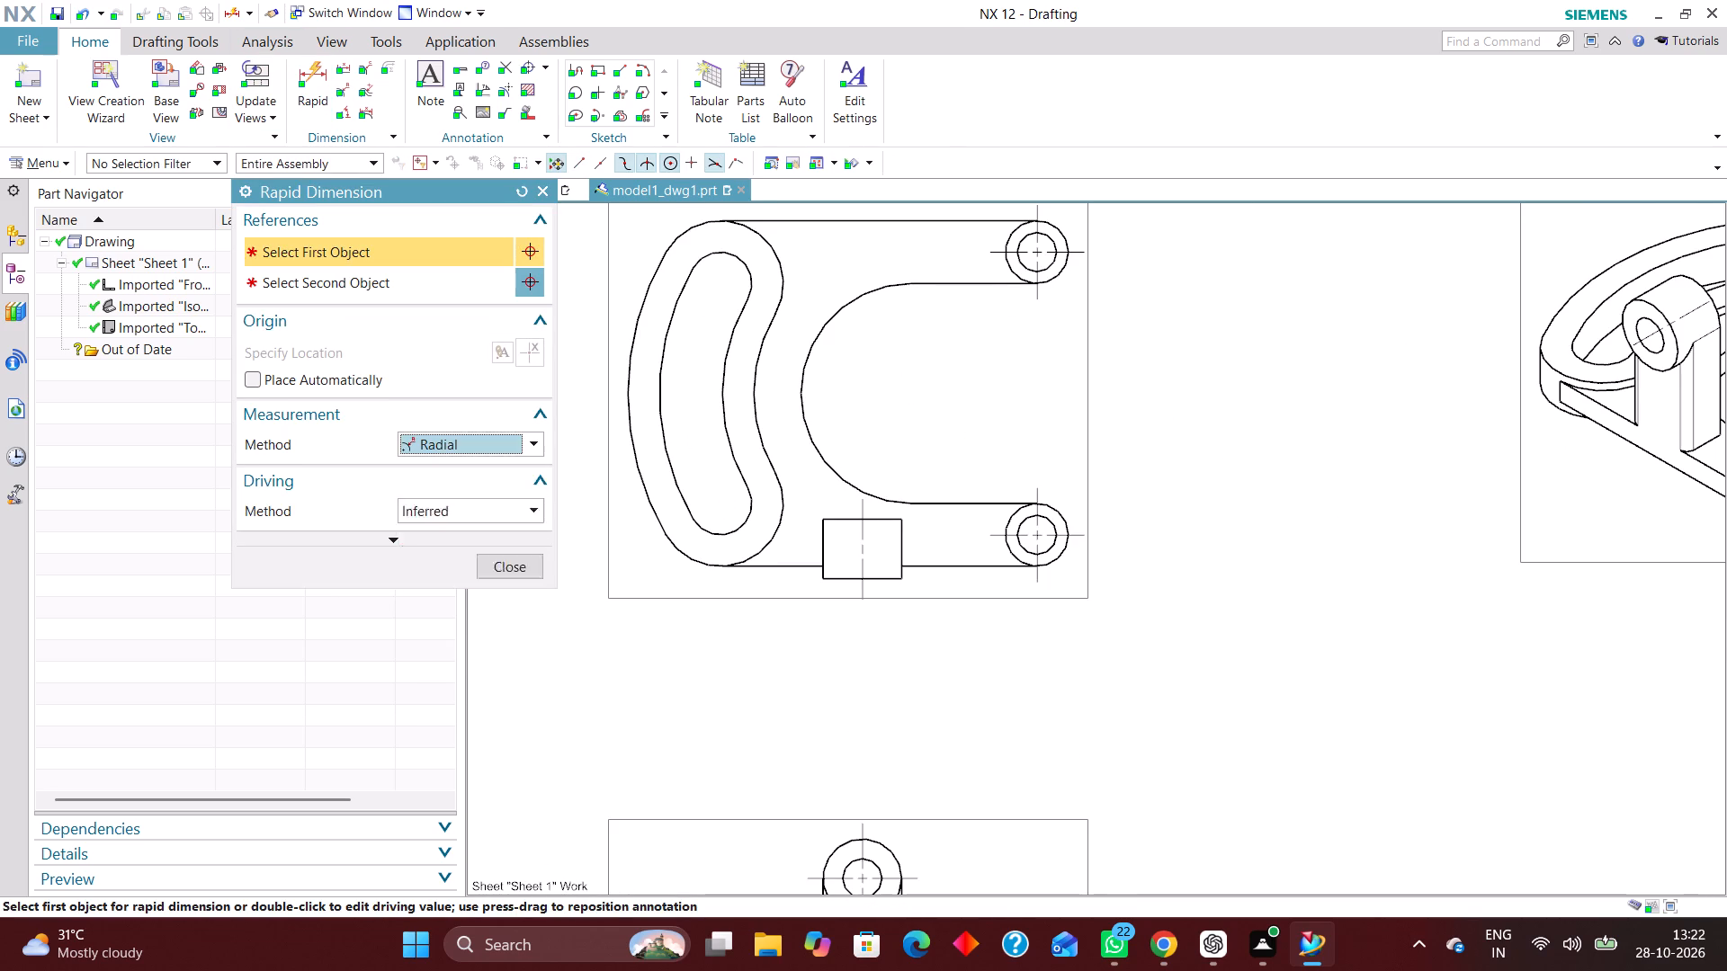
pyautogui.scroll(-4, 925, 513)
pyautogui.scroll(4, 815, 491)
pyautogui.click(795, 521)
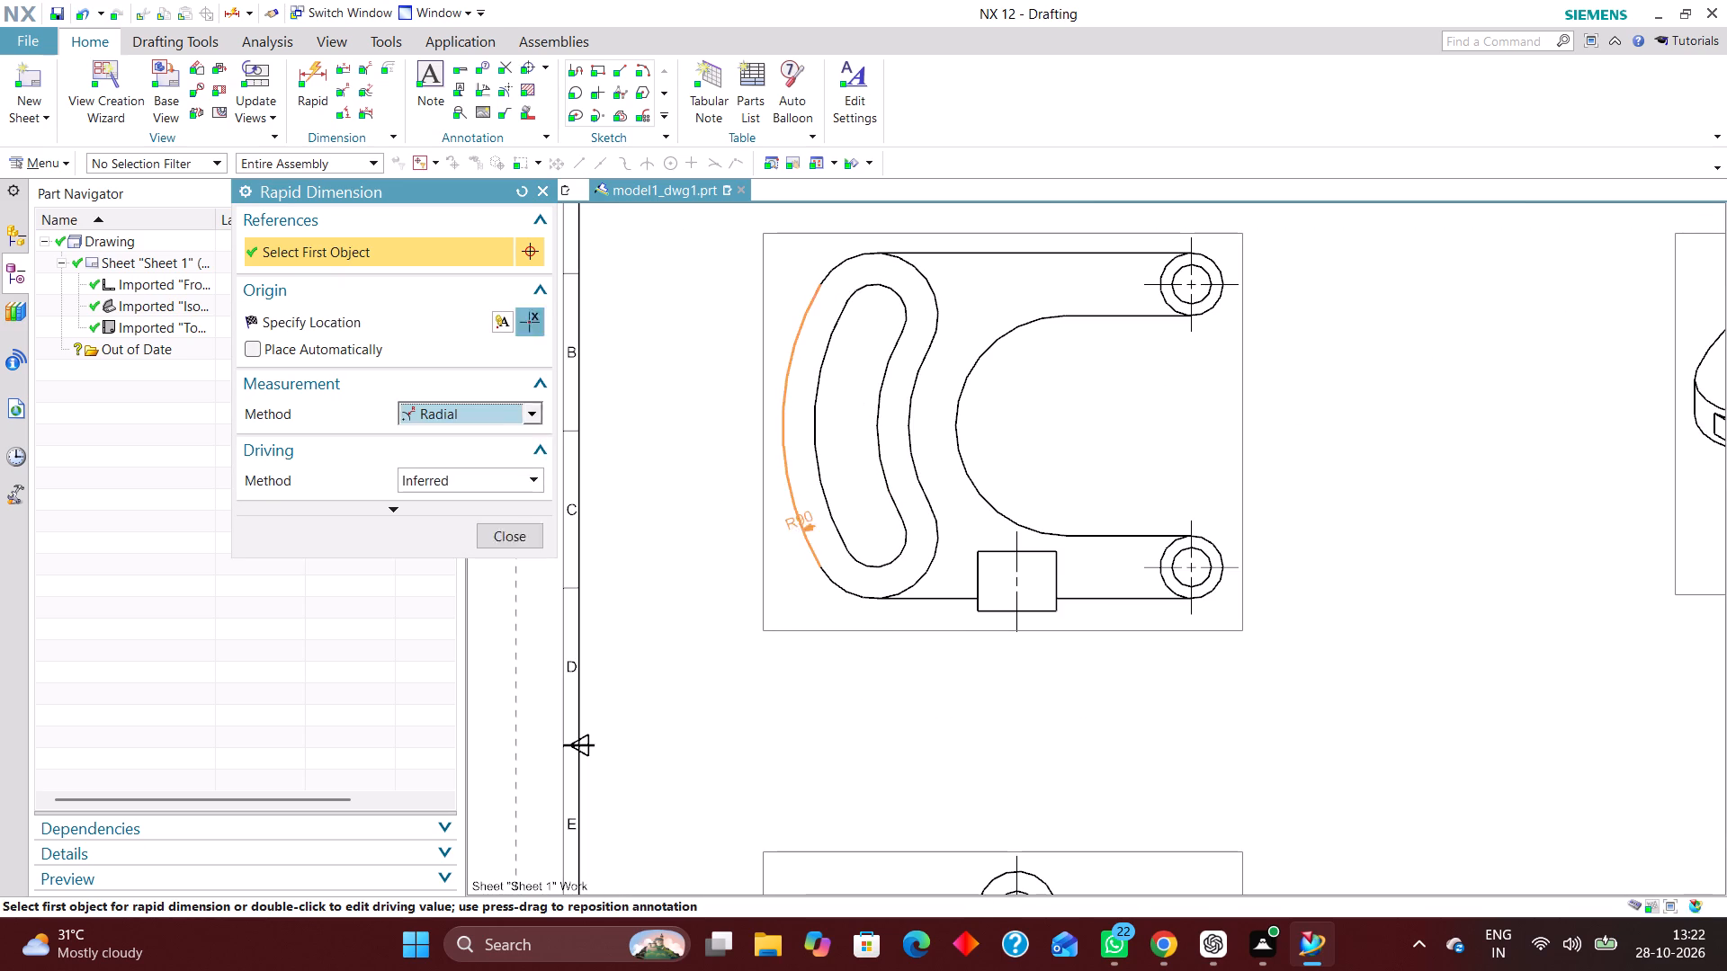
pyautogui.click(667, 308)
pyautogui.scroll(-2, 709, 499)
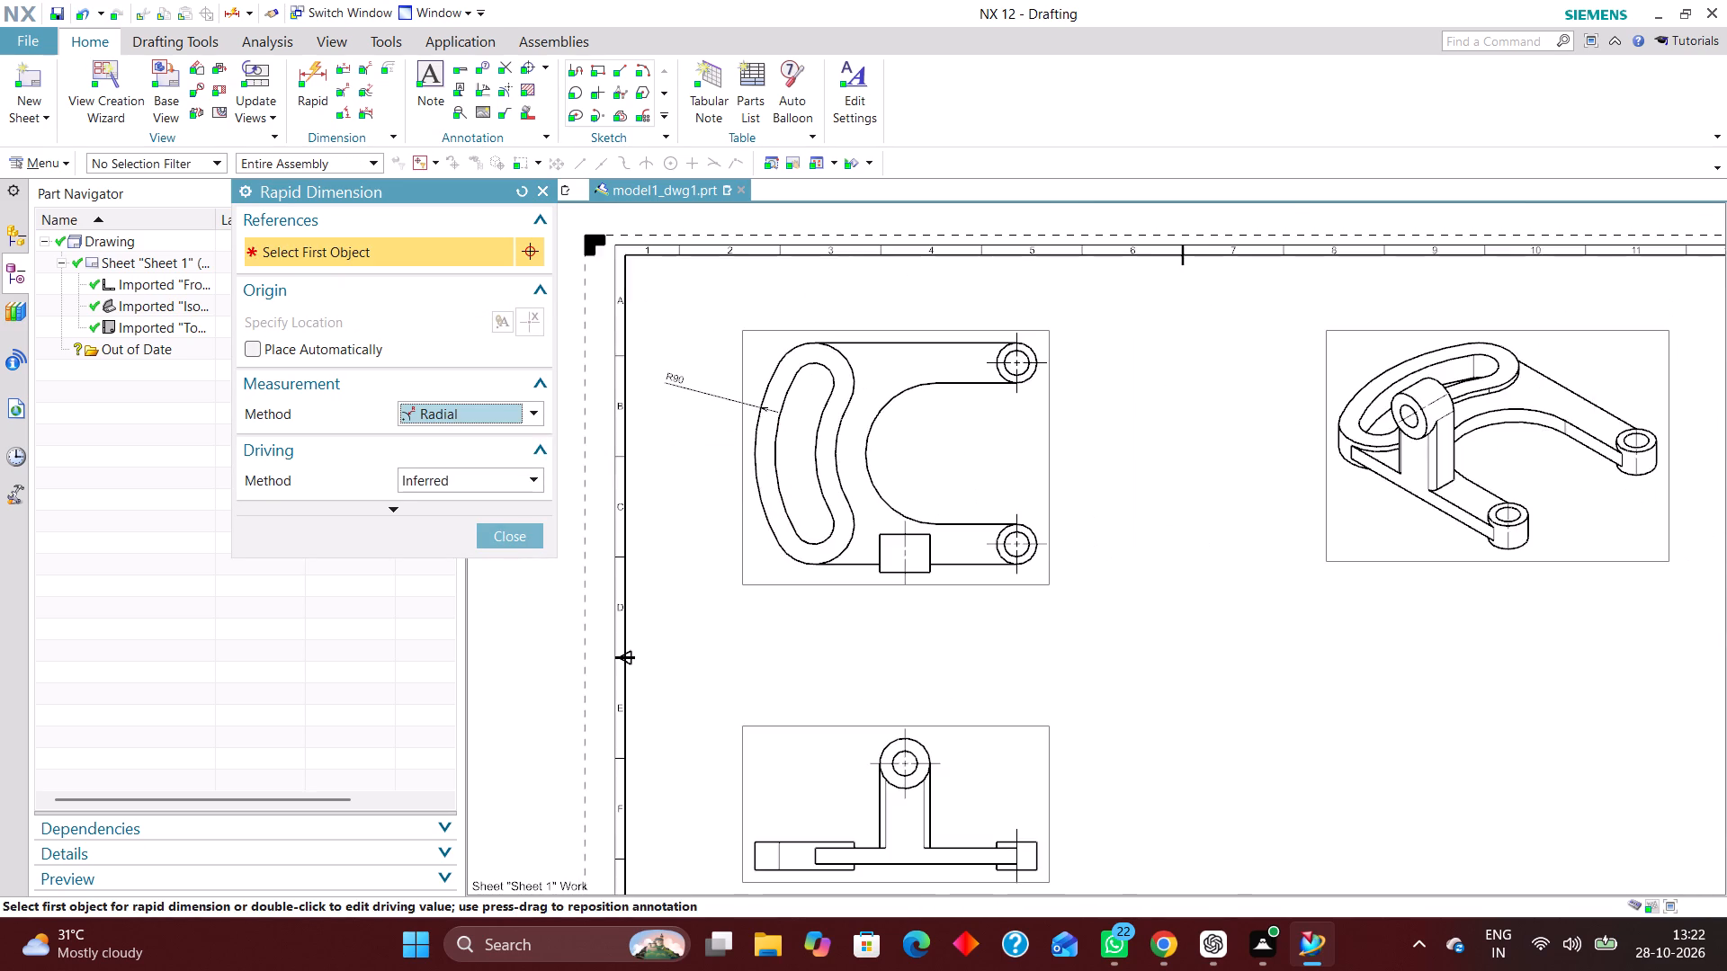
pyautogui.scroll(4, 787, 436)
pyautogui.scroll(-3, 753, 494)
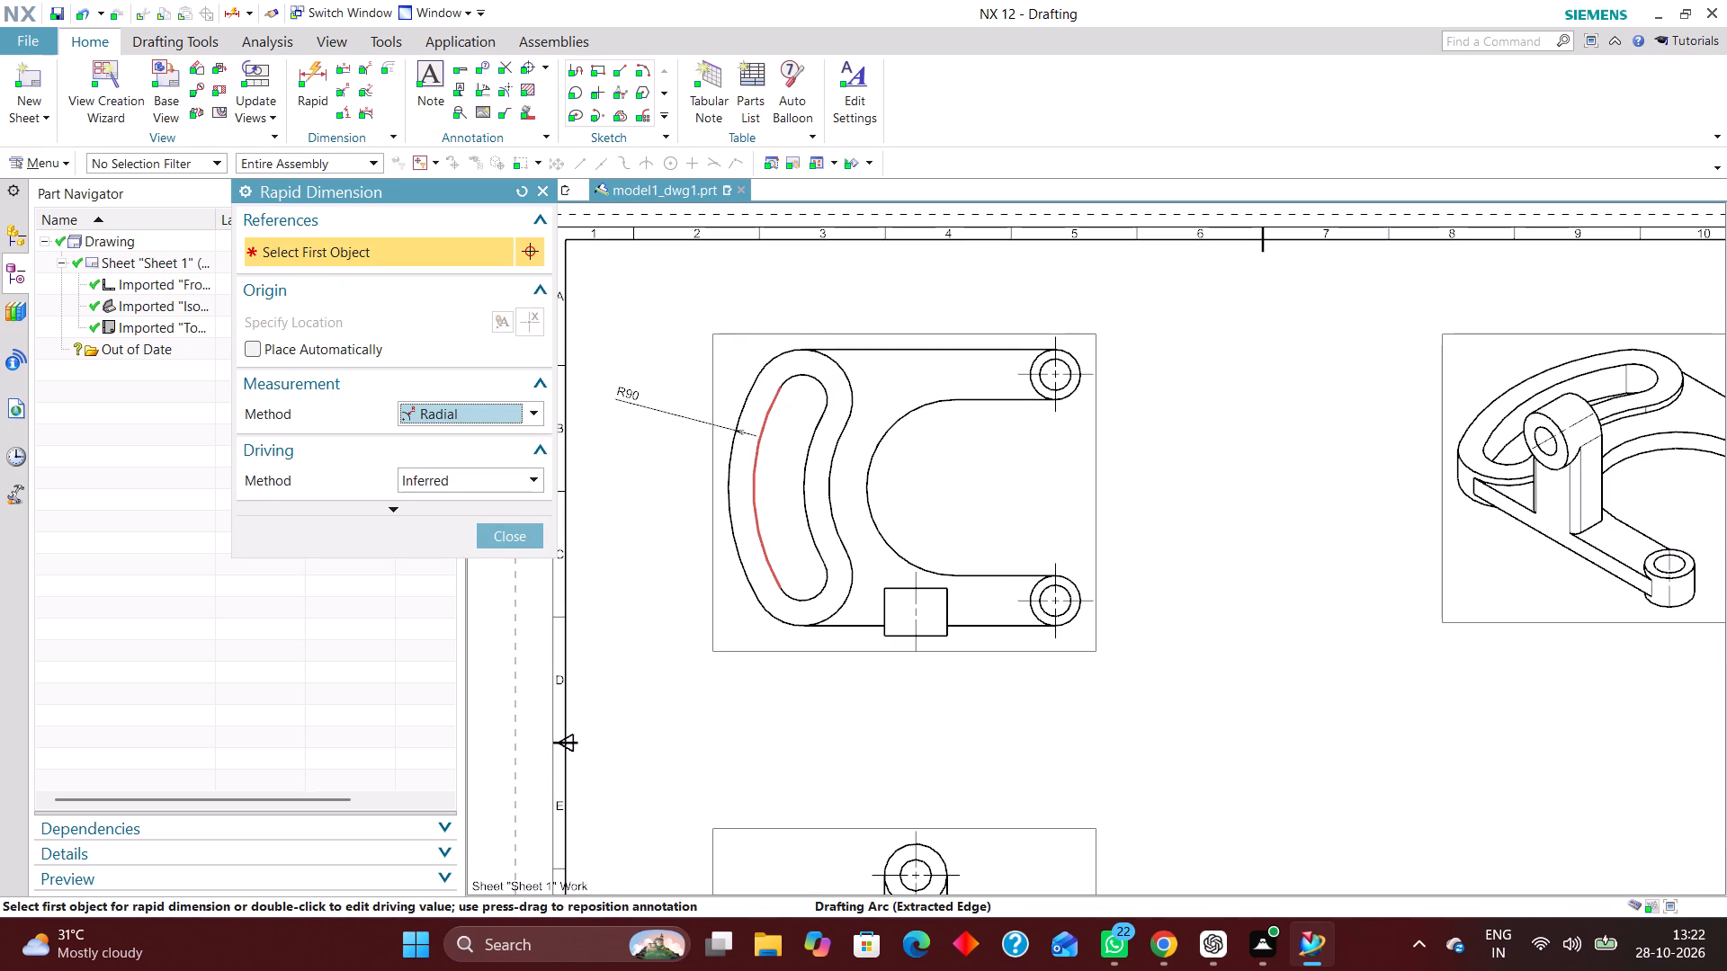
pyautogui.click(766, 551)
pyautogui.click(660, 554)
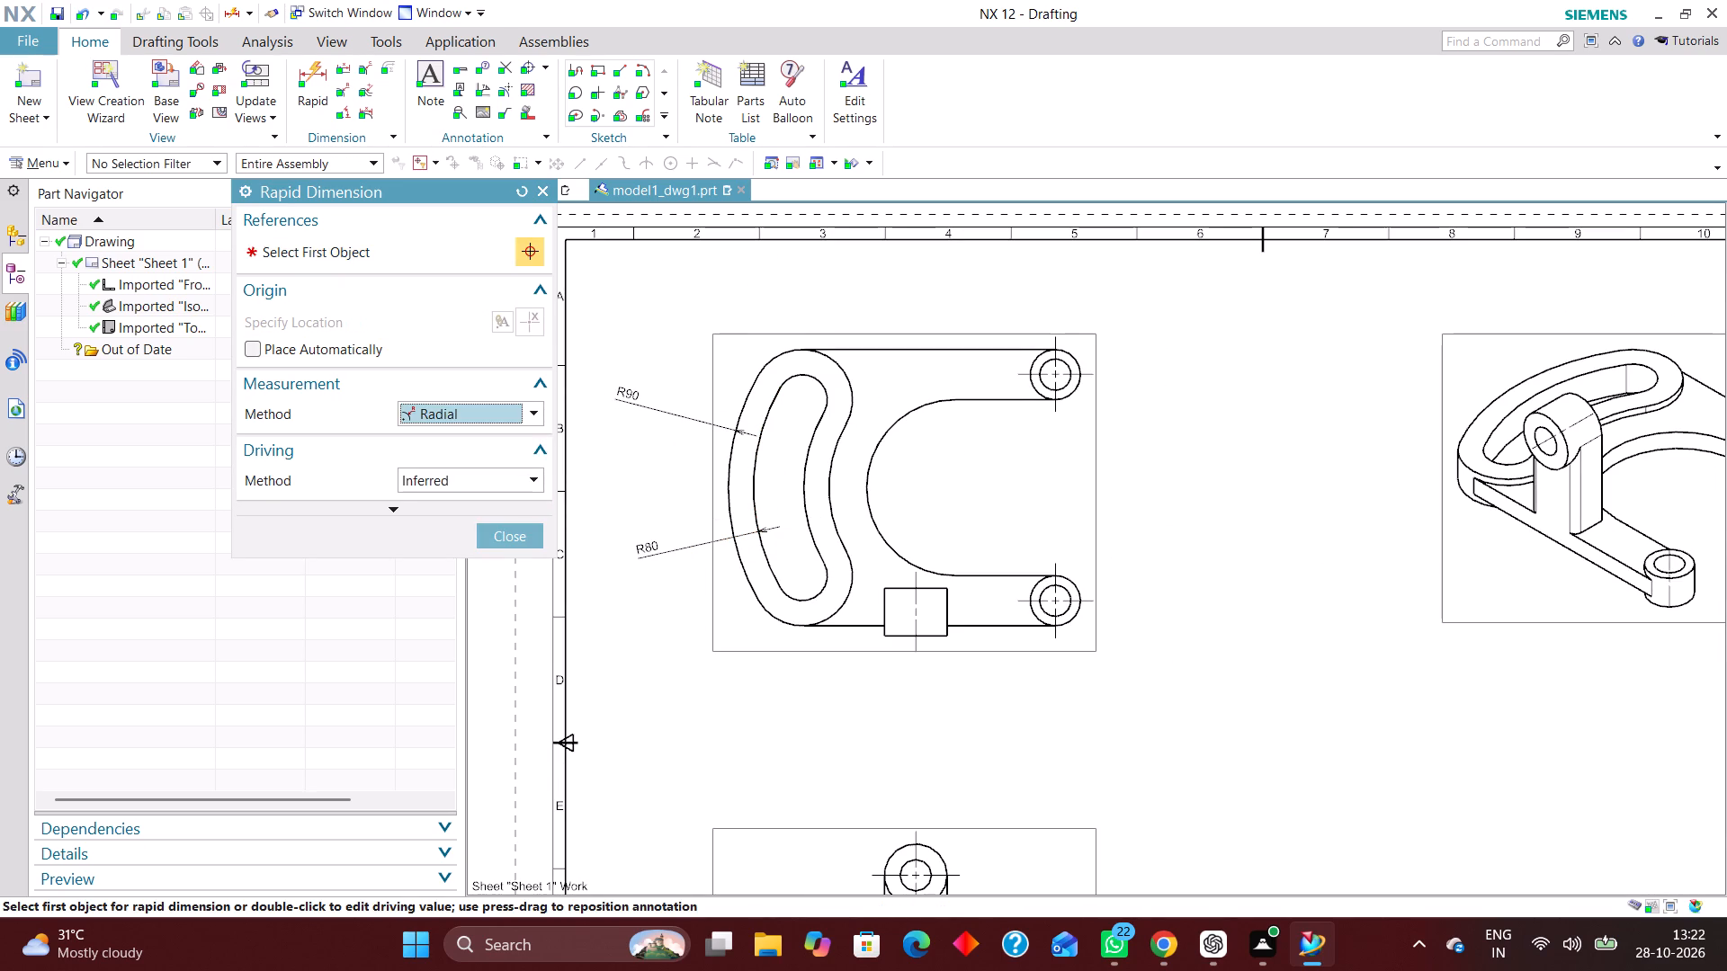
# Add radial dimensions to the curved slot's upper end arc and the bracket's lower outer corner arc in the top view.
pyautogui.scroll(2, 792, 373)
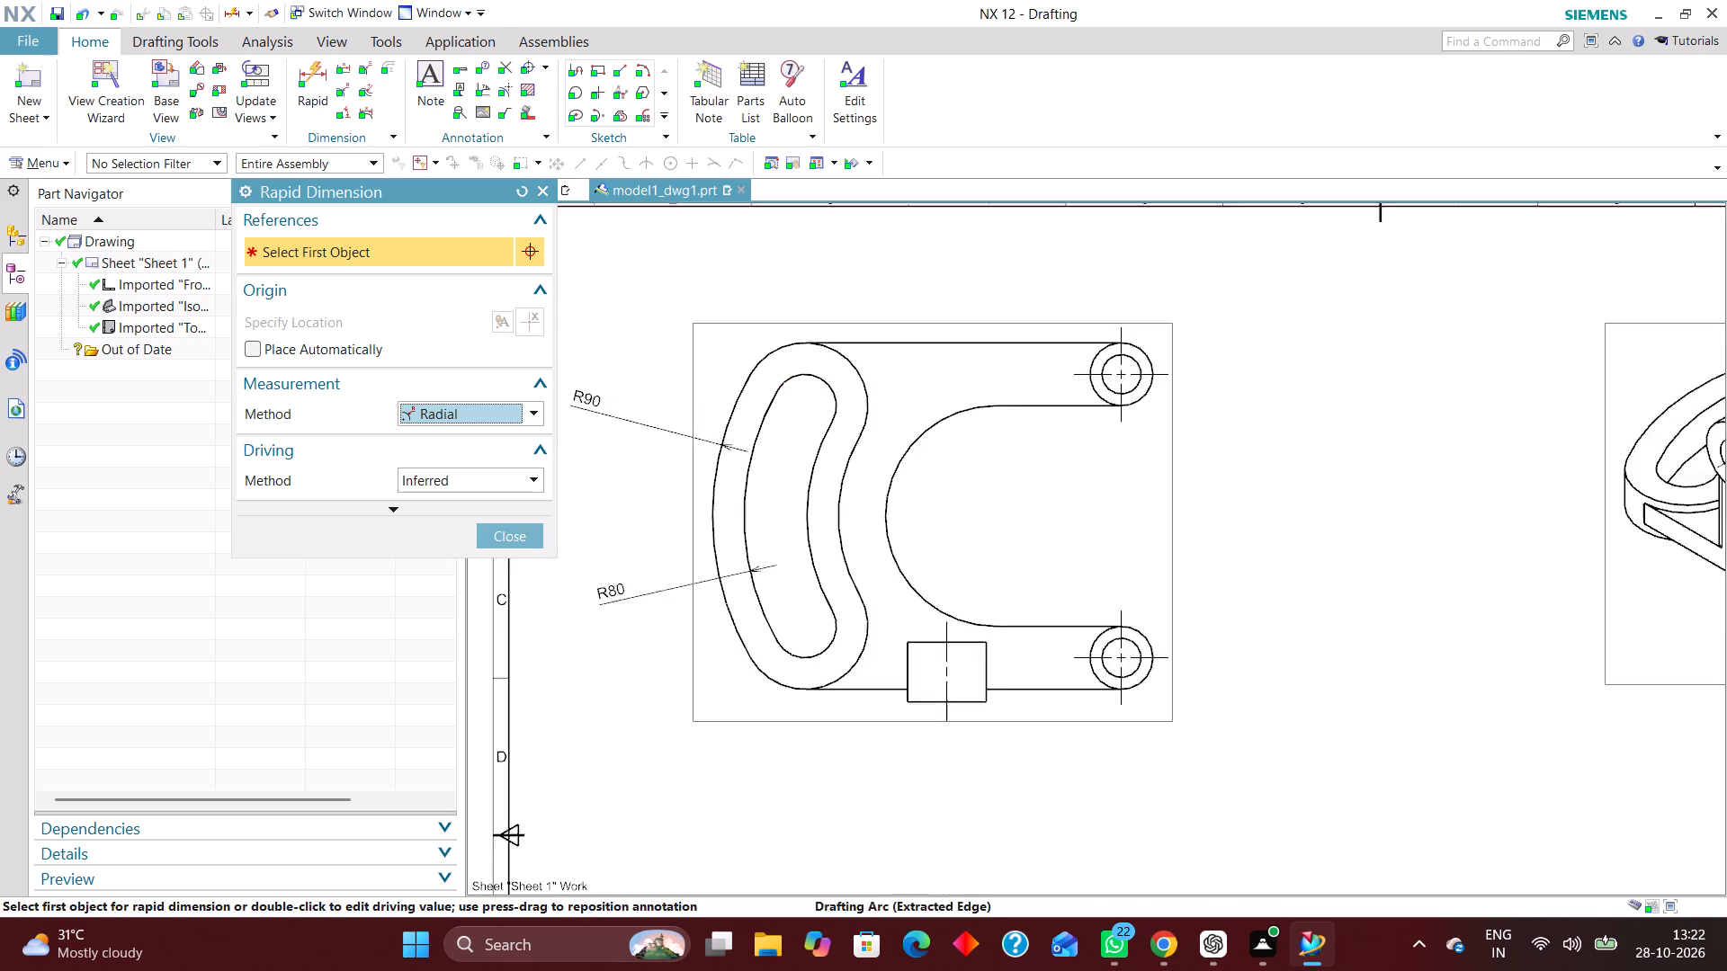
pyautogui.scroll(1, 796, 376)
pyautogui.click(855, 399)
pyautogui.scroll(-3, 860, 358)
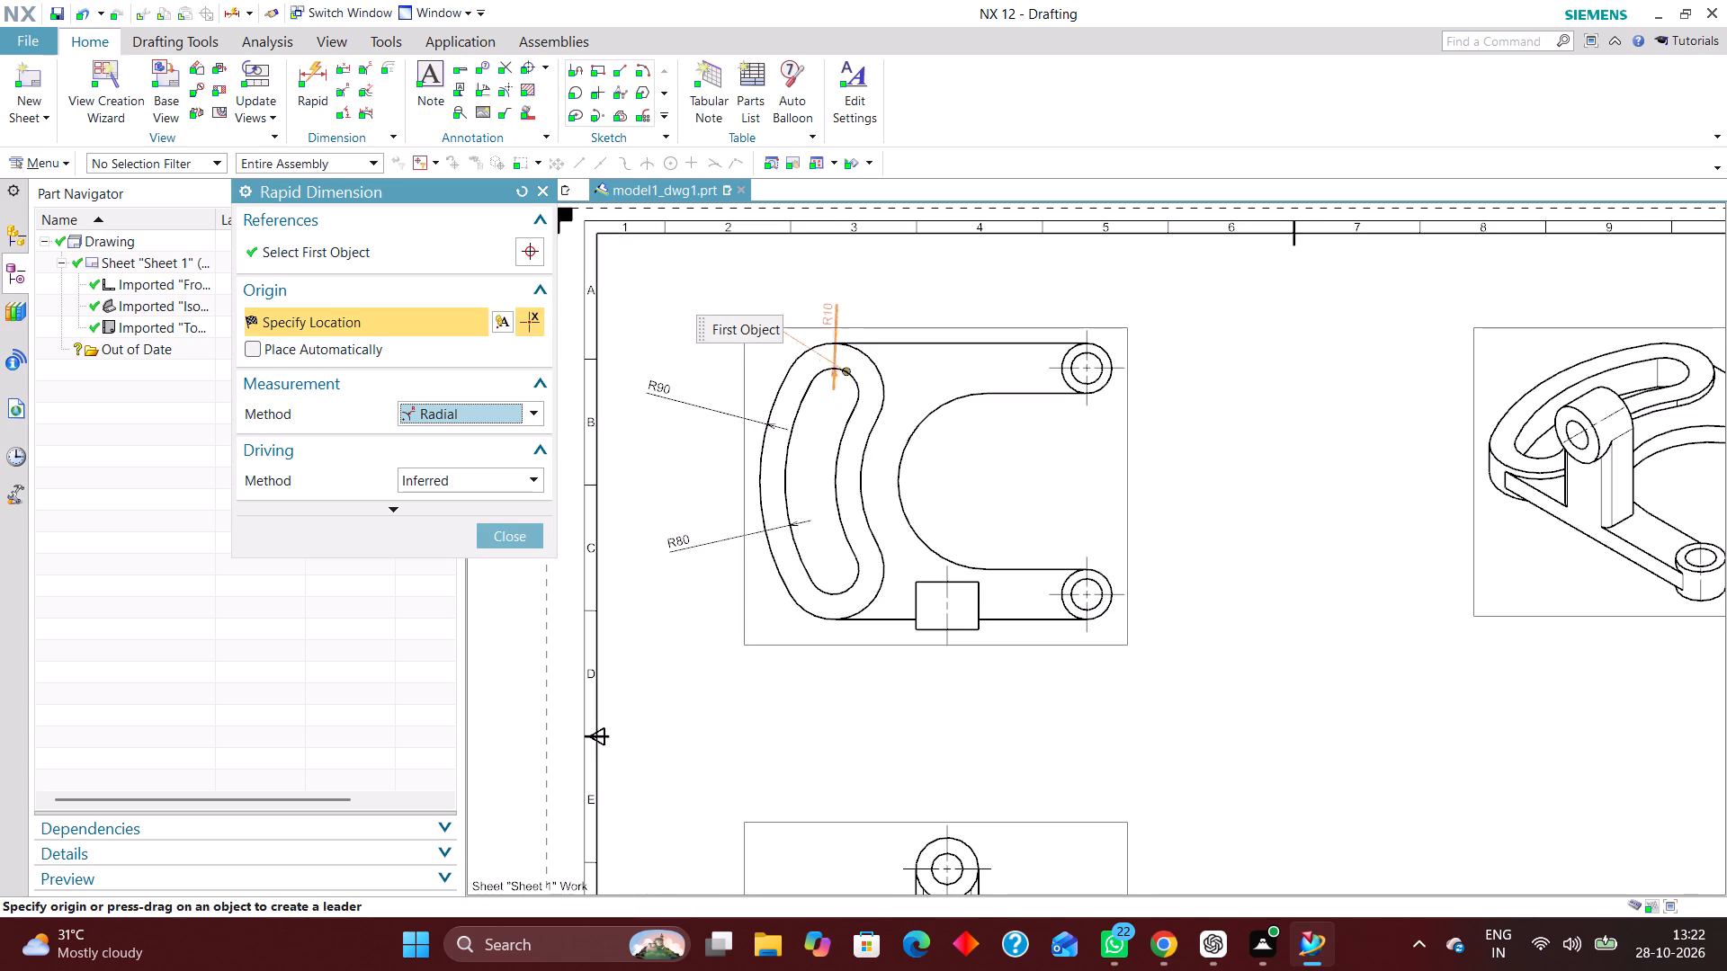
pyautogui.click(849, 266)
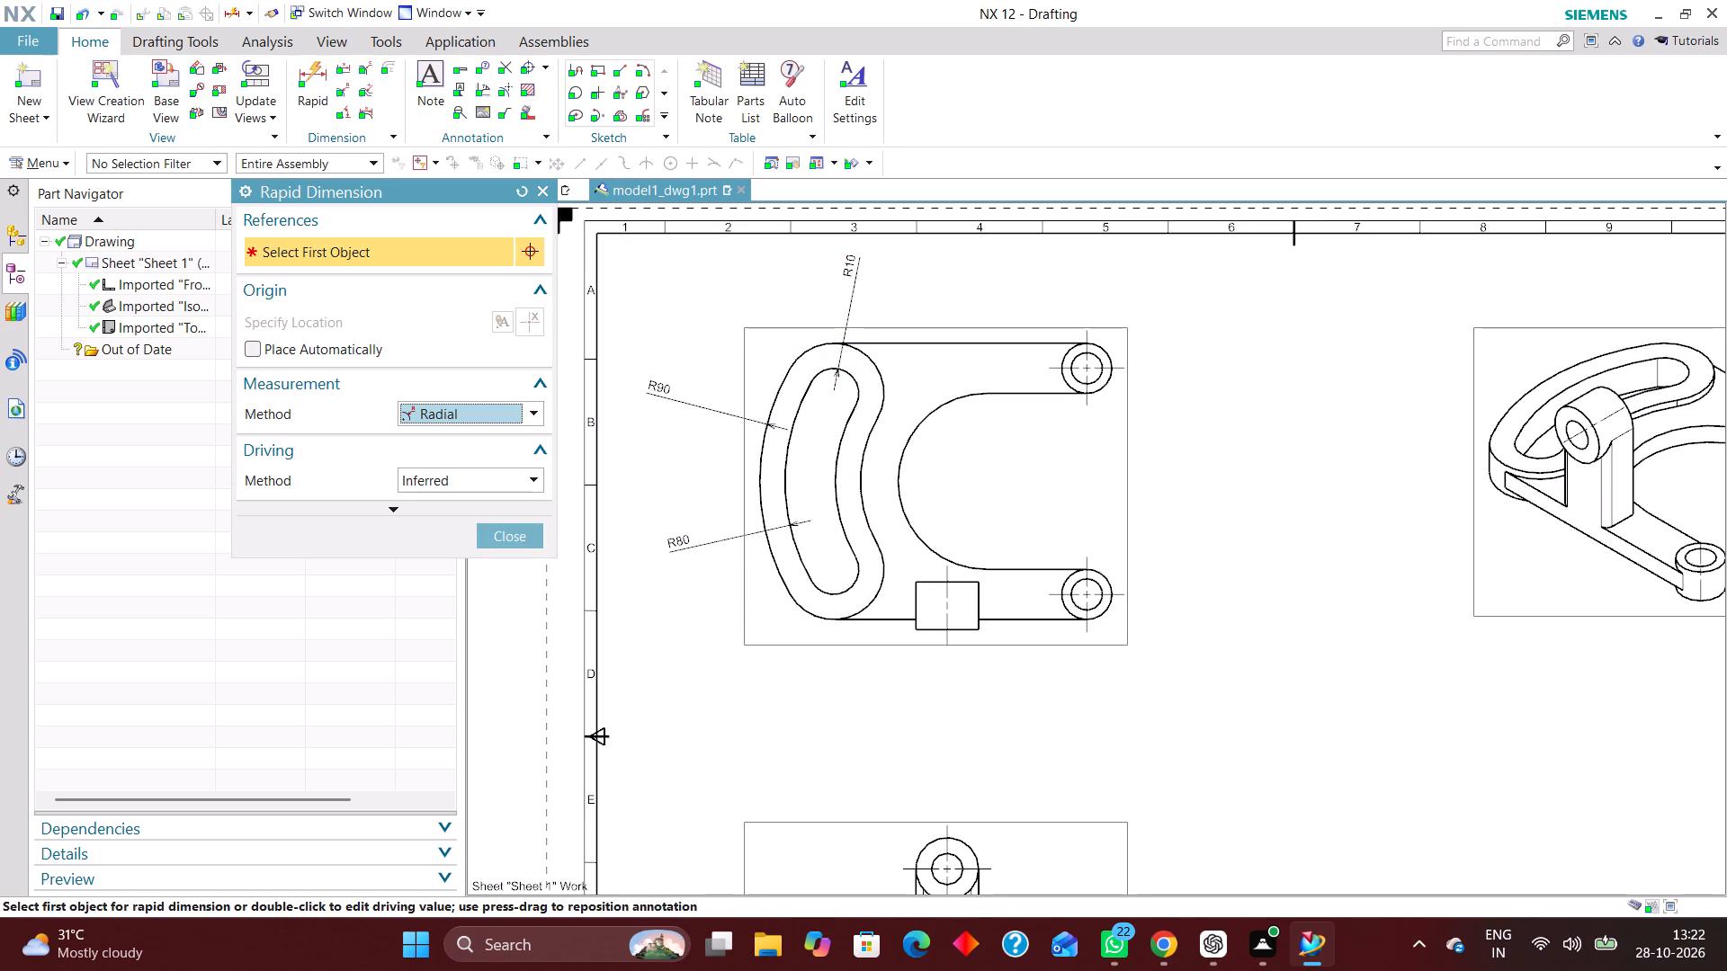
pyautogui.click(871, 607)
pyautogui.click(863, 669)
# Add a radial dimension to the bracket's U-shaped inner arc in the top view and finish Rapid Dimension.
pyautogui.click(898, 487)
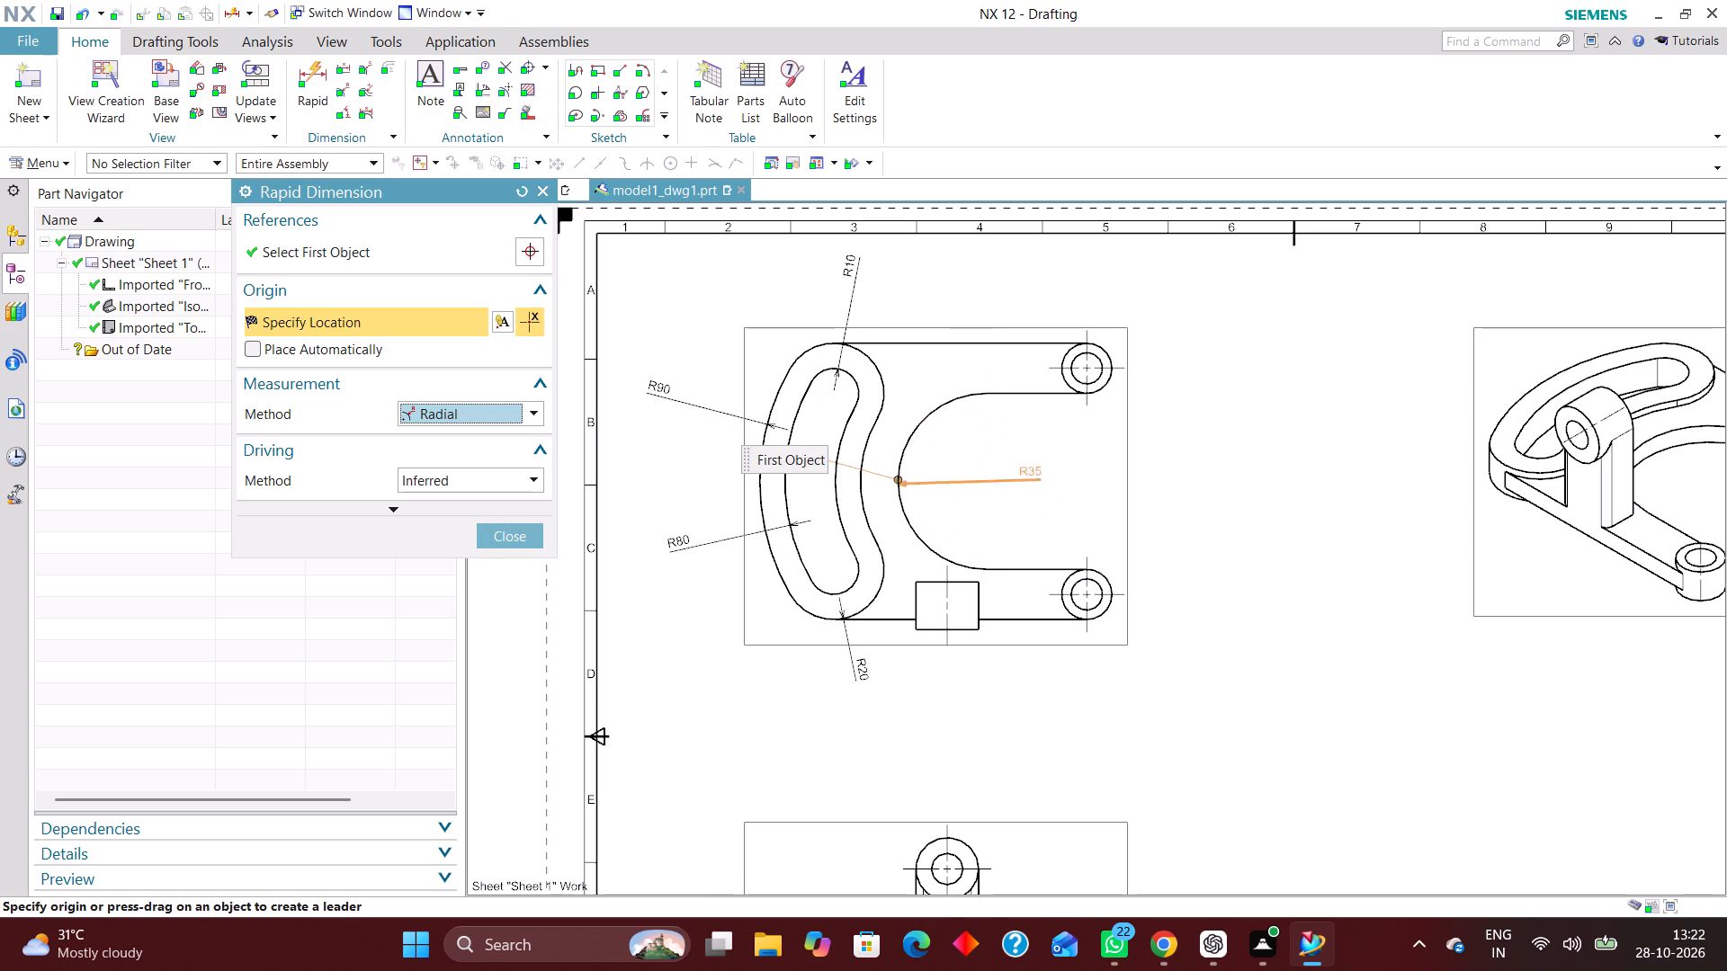
pyautogui.click(935, 372)
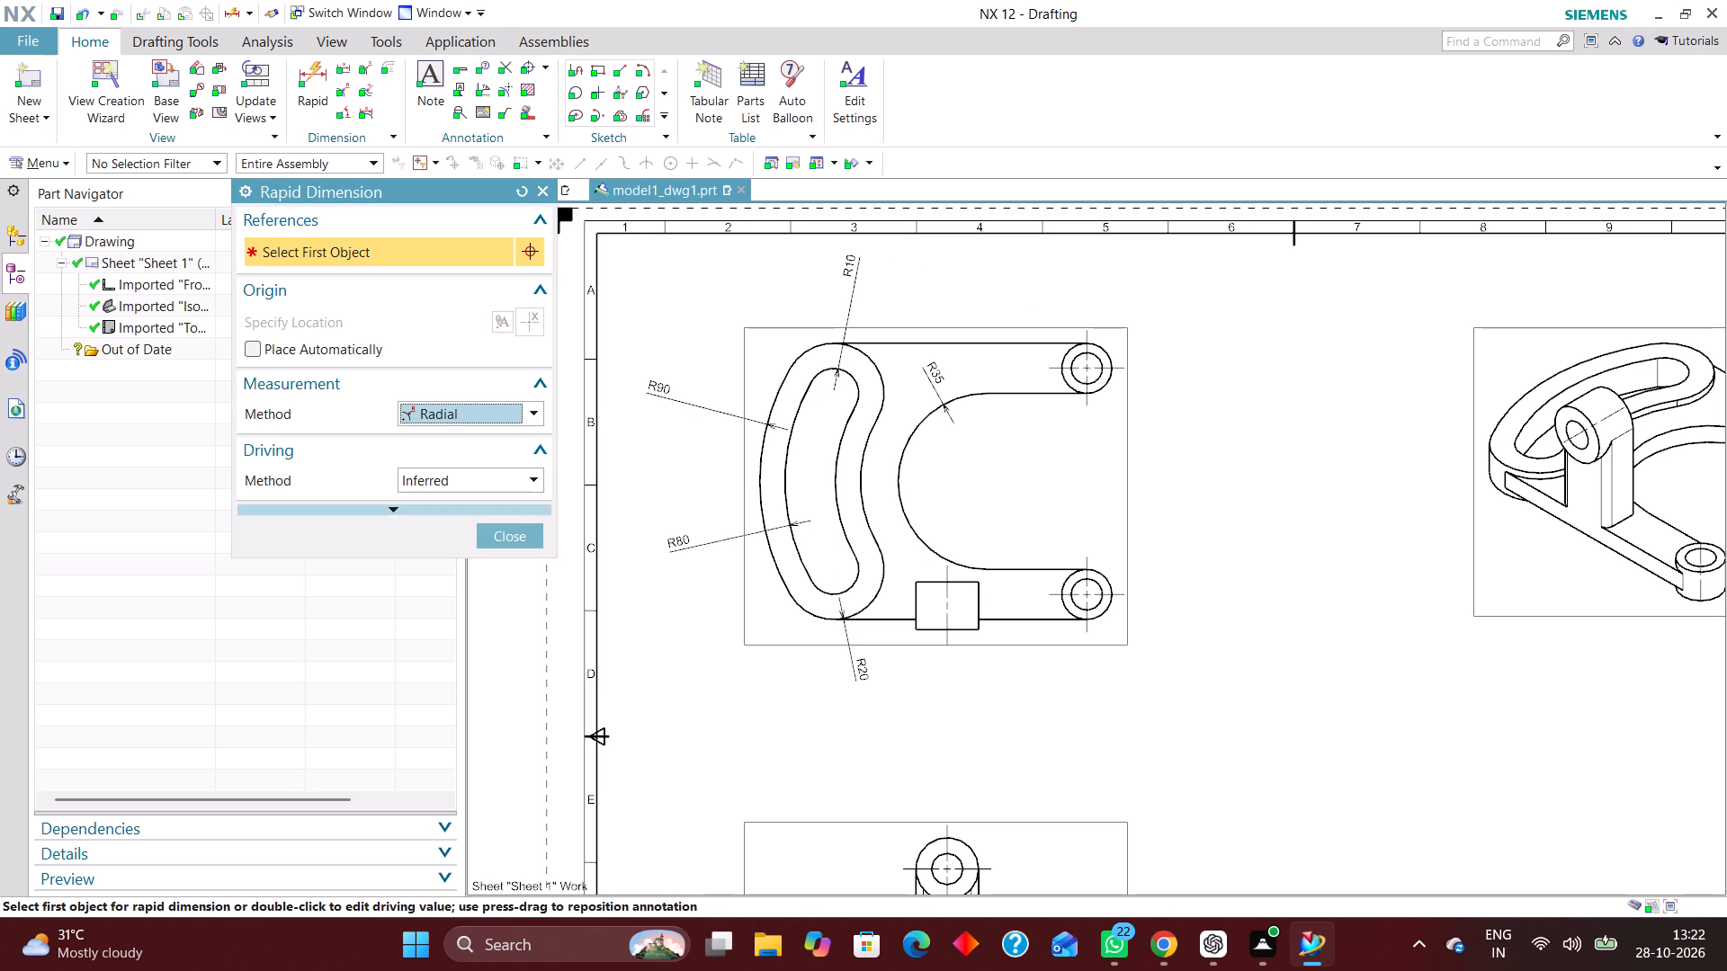
pyautogui.click(536, 533)
# Extend the leaders of the R90, R80 and R35 dimensions to their arc centers using Radius to Center.
pyautogui.doubleClick(657, 394)
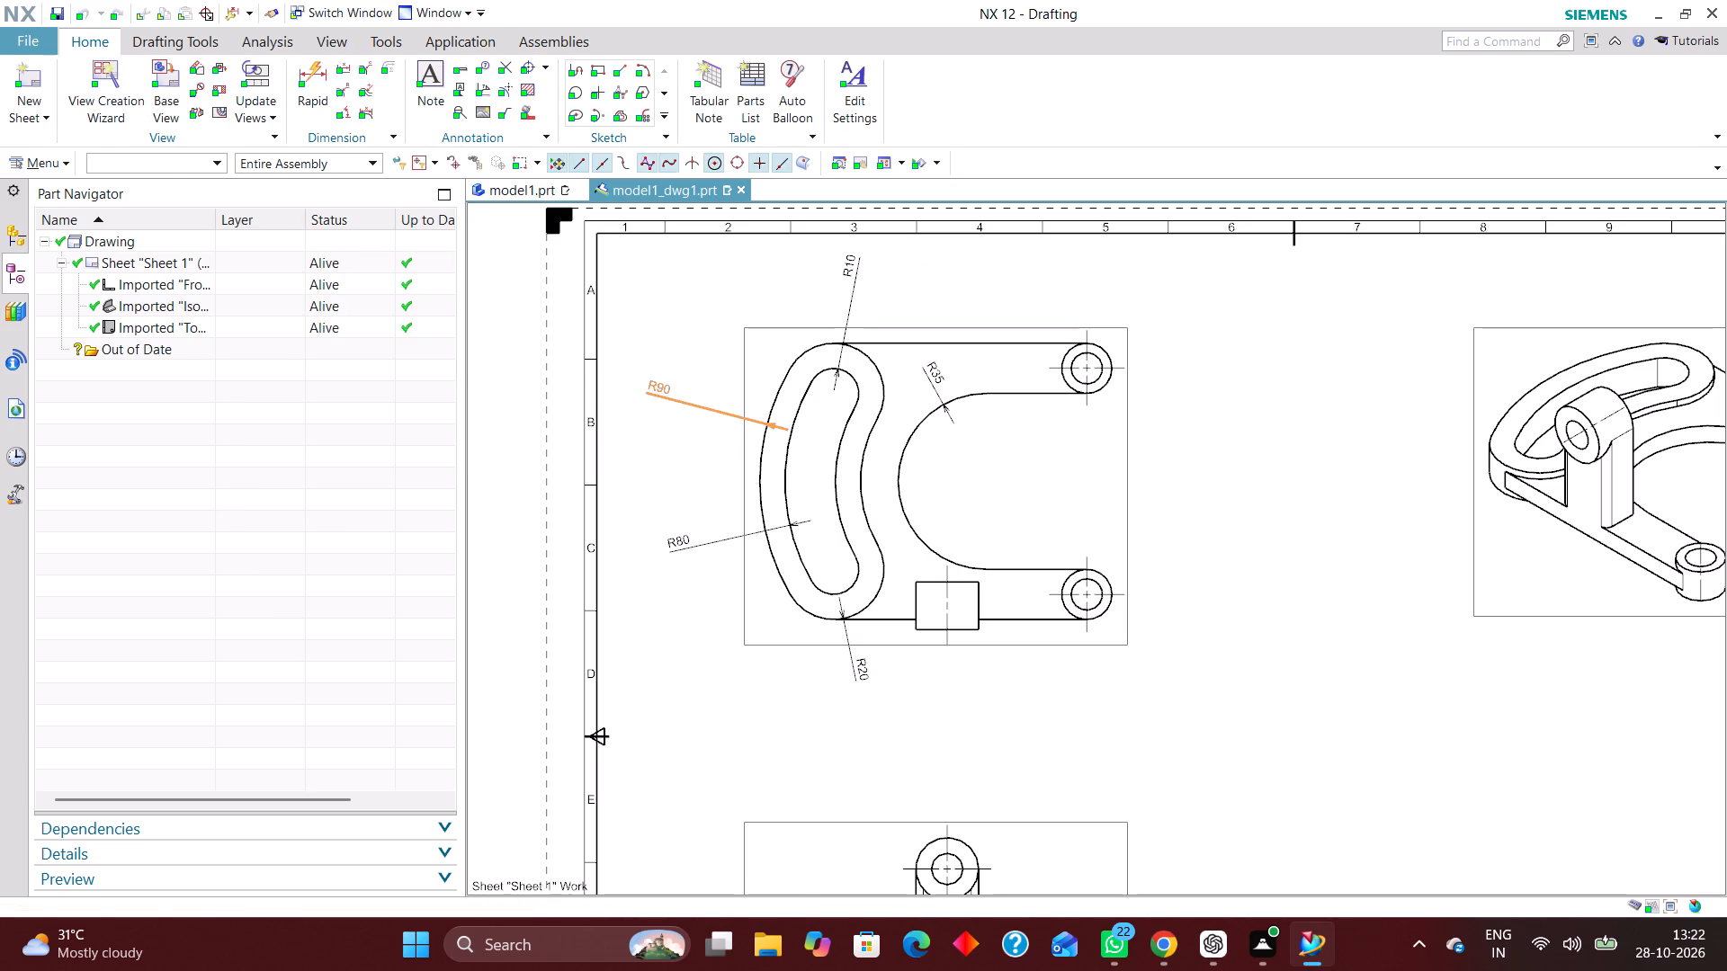
pyautogui.click(628, 354)
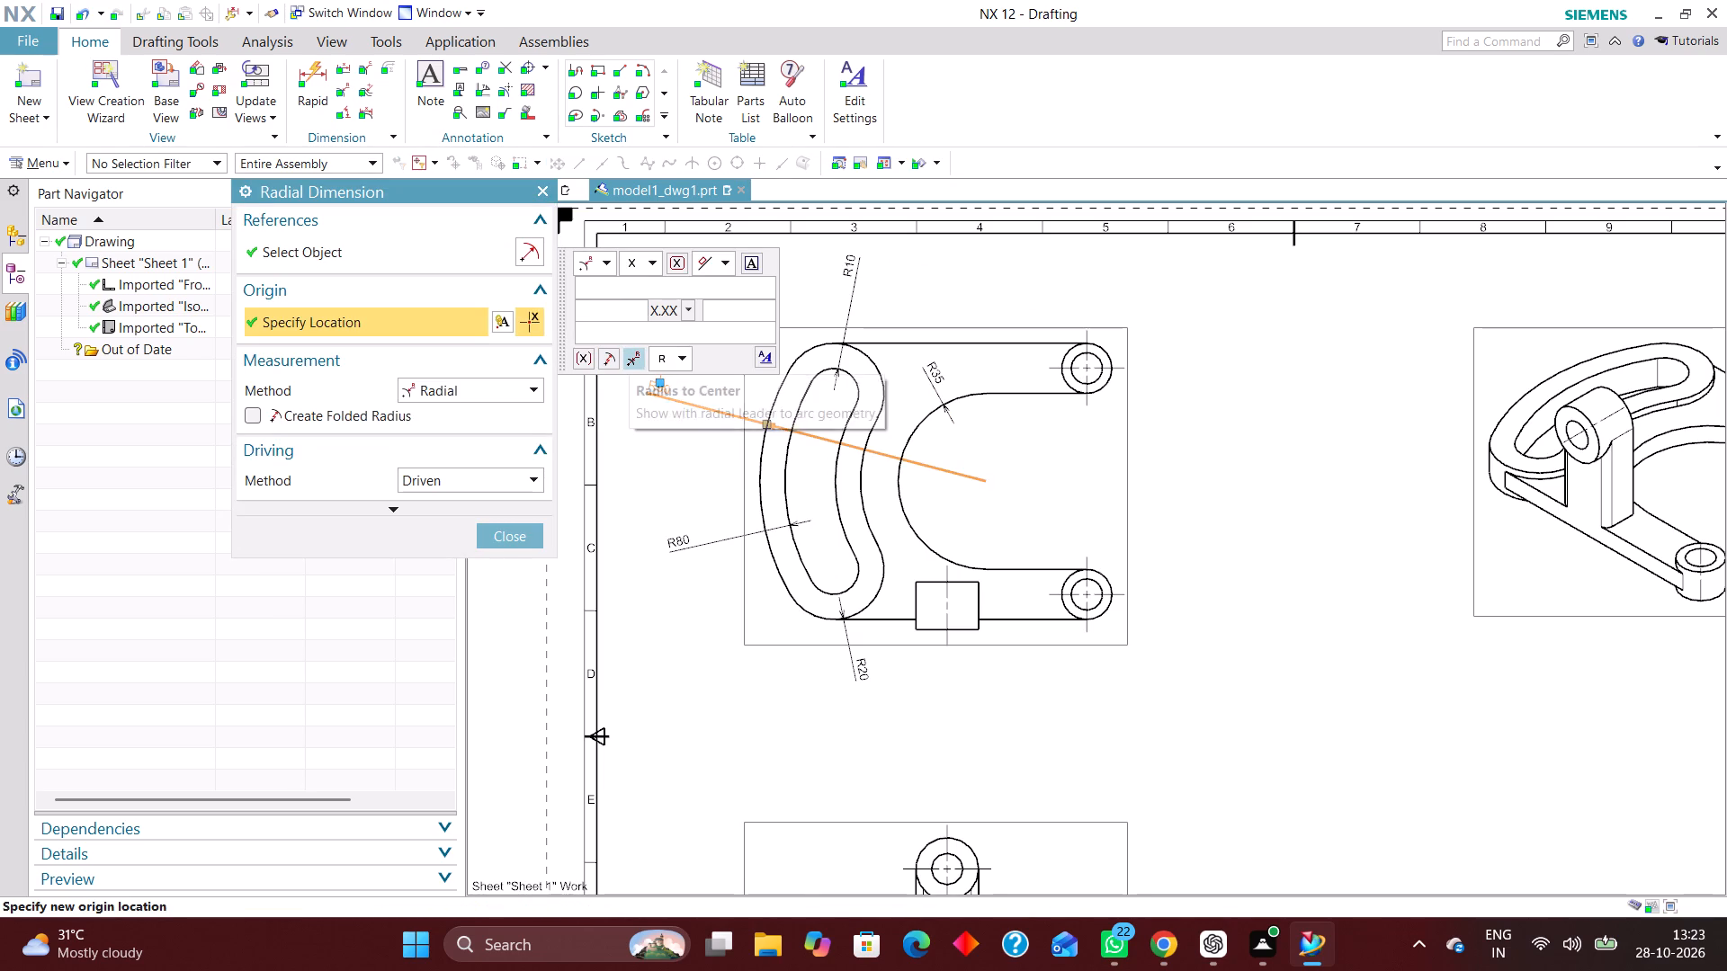
pyautogui.doubleClick(692, 544)
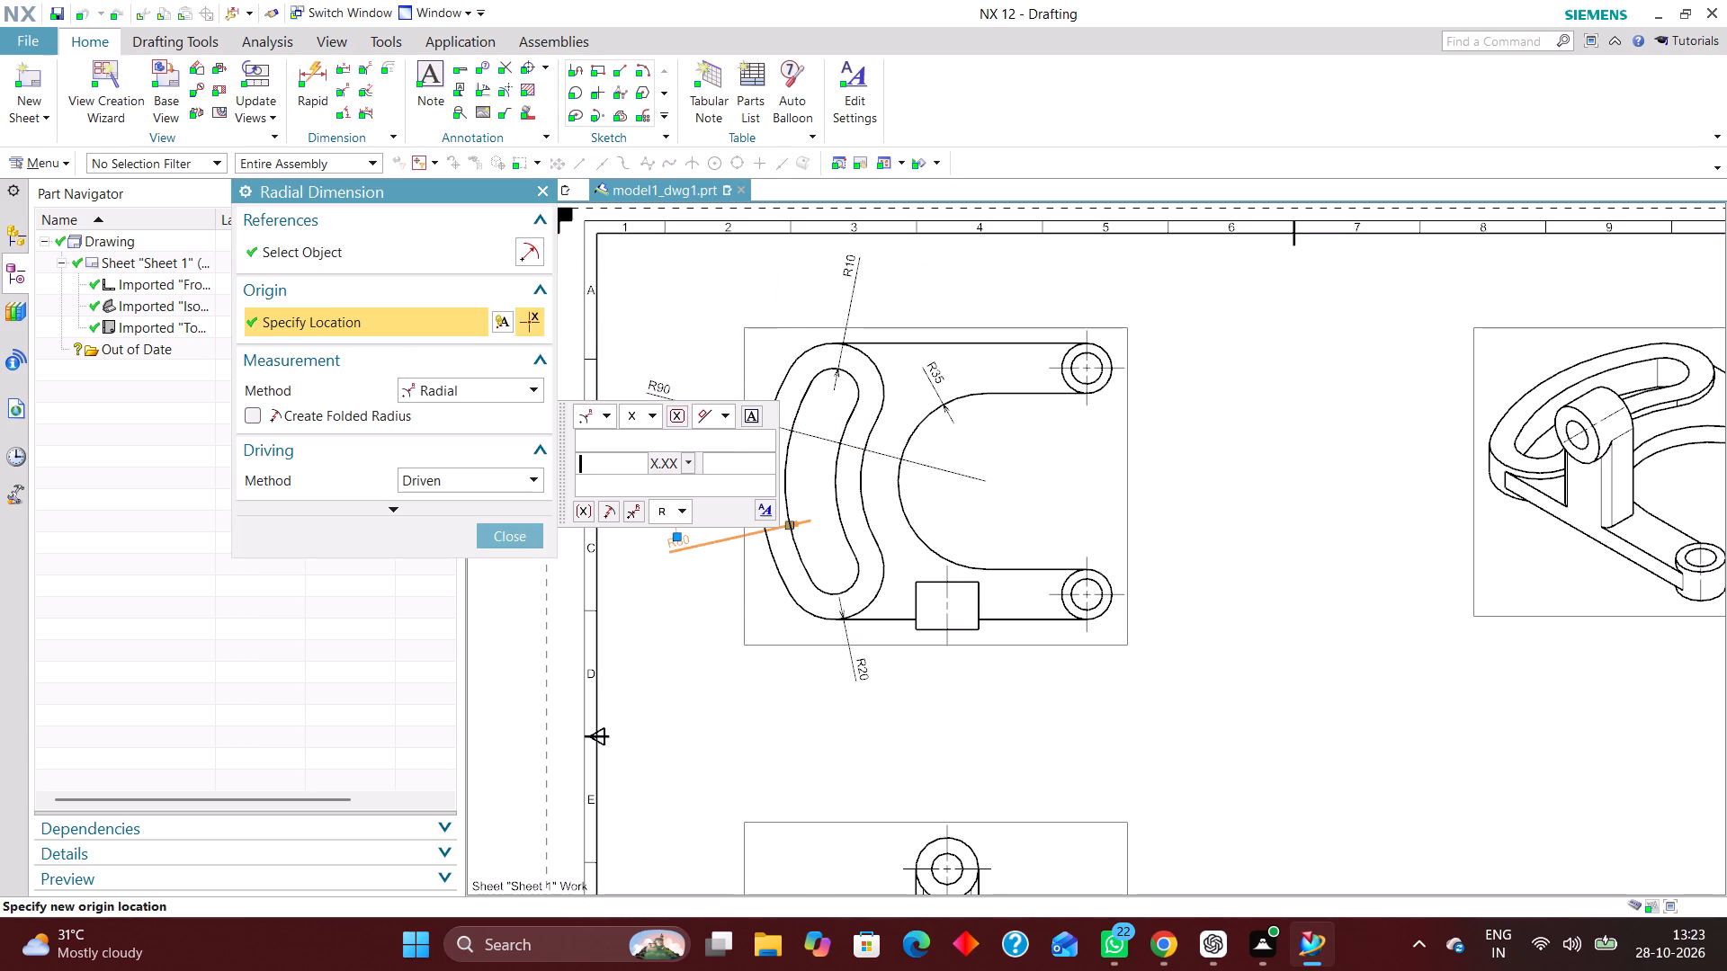
pyautogui.click(634, 507)
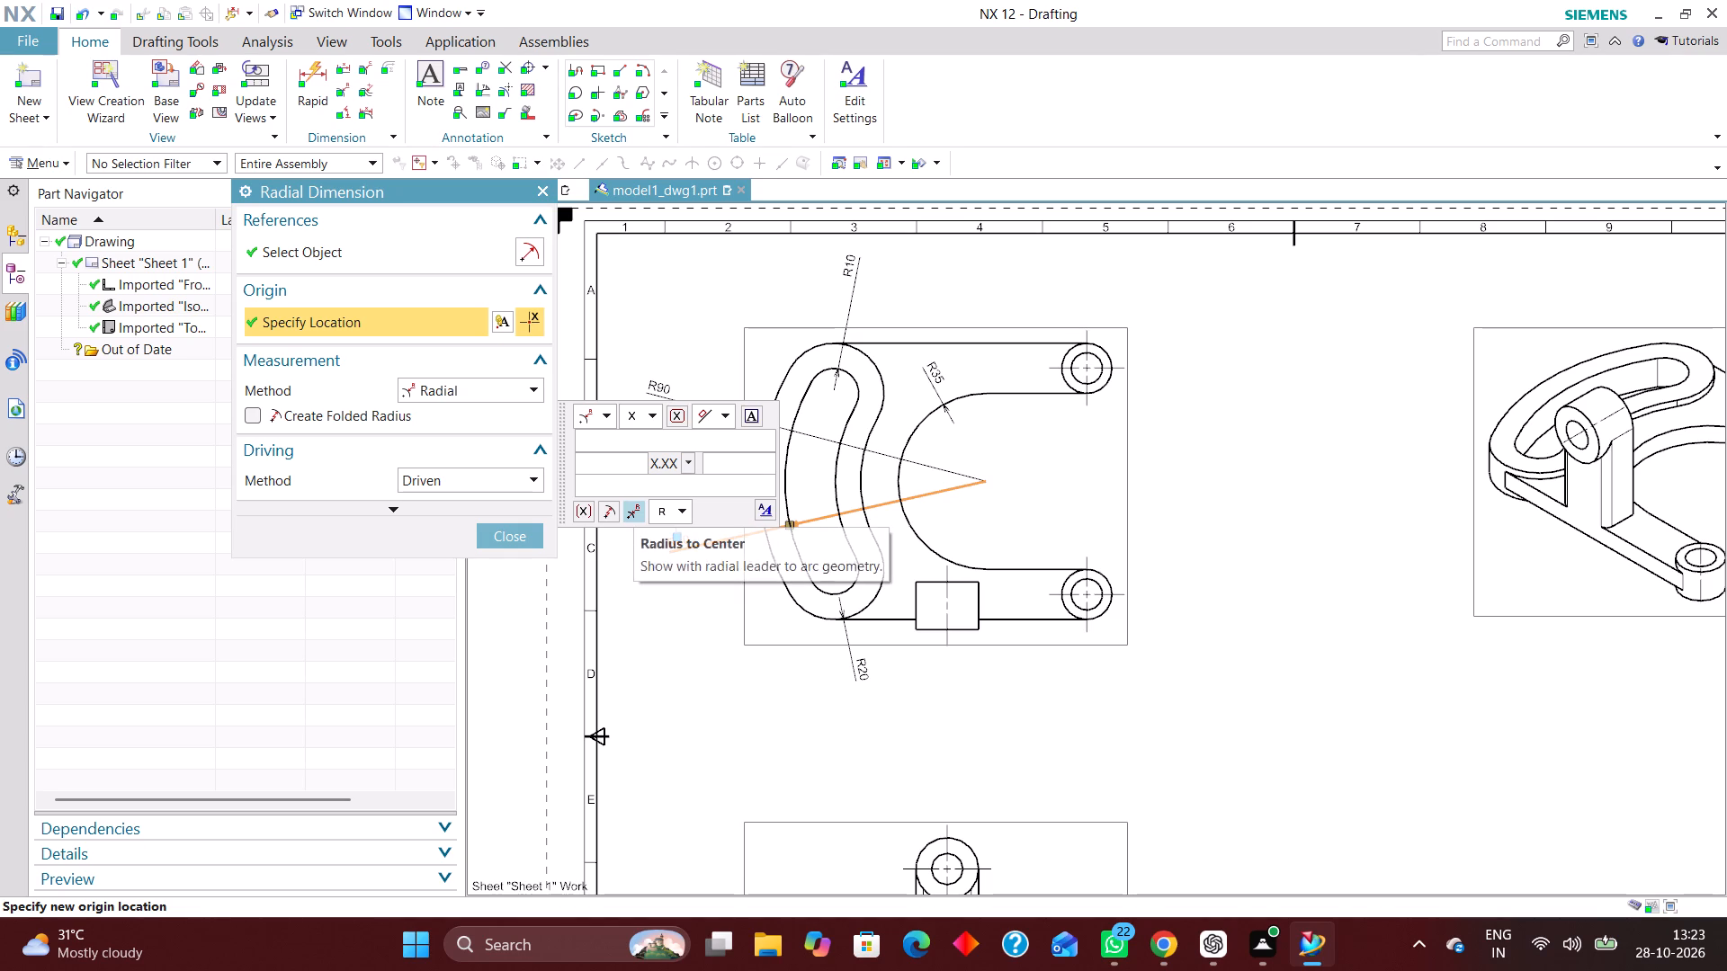
pyautogui.doubleClick(929, 365)
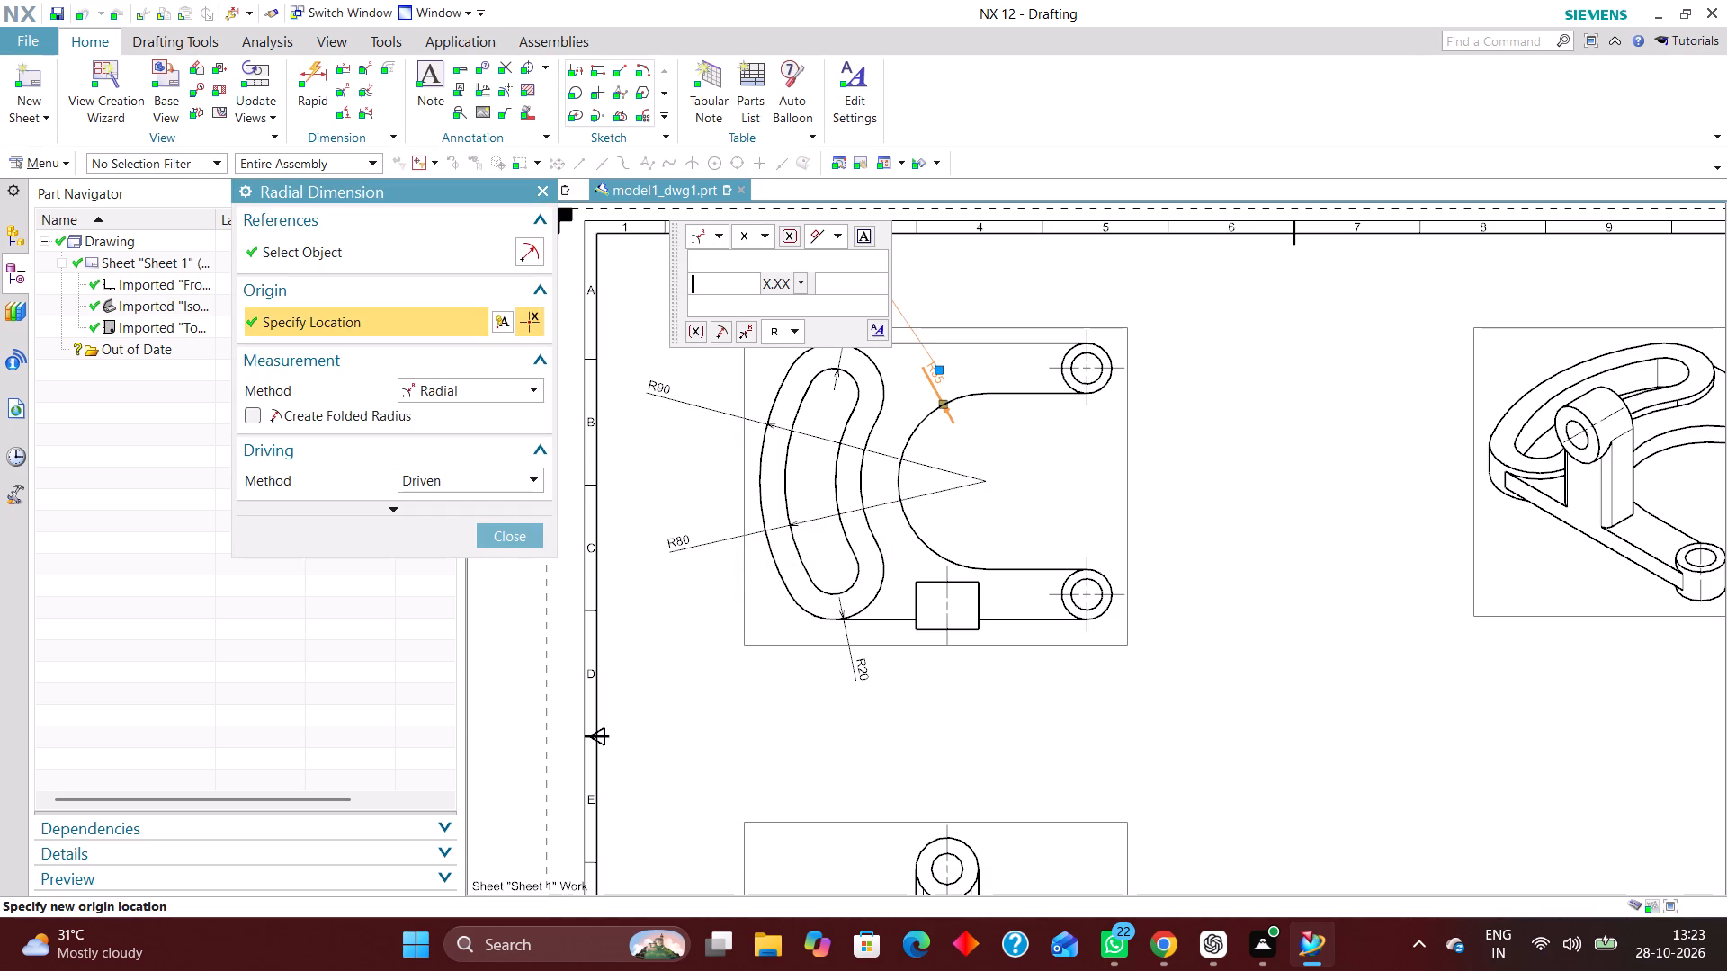
pyautogui.click(740, 329)
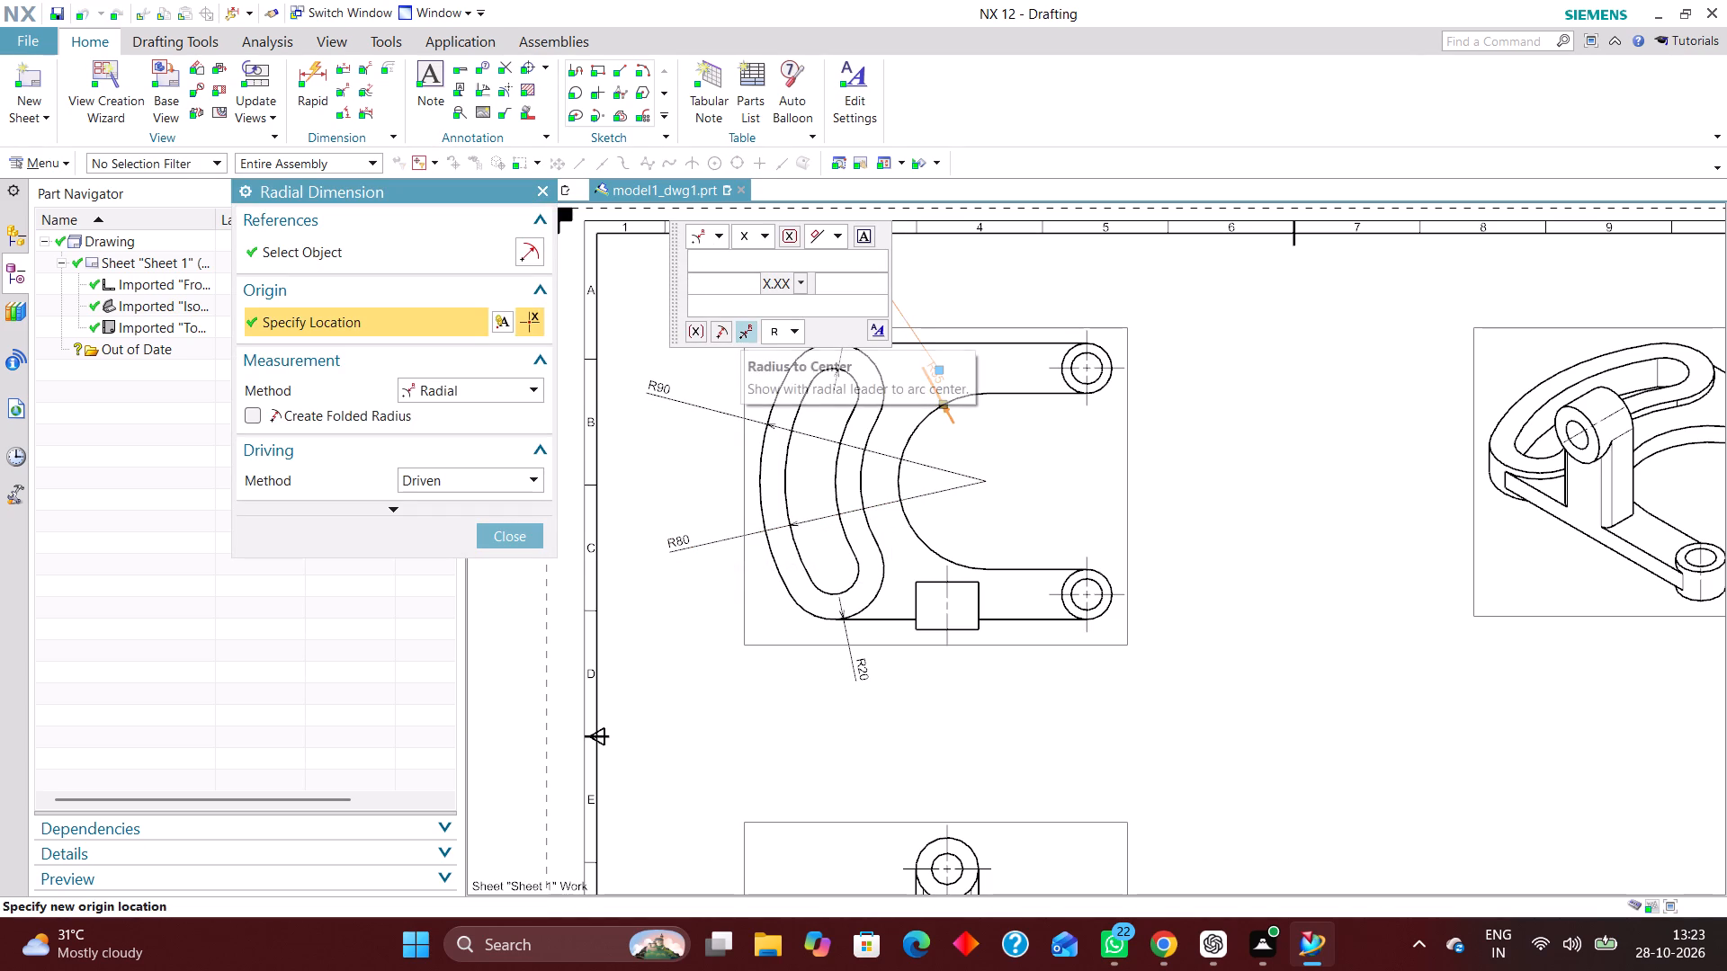
pyautogui.click(522, 530)
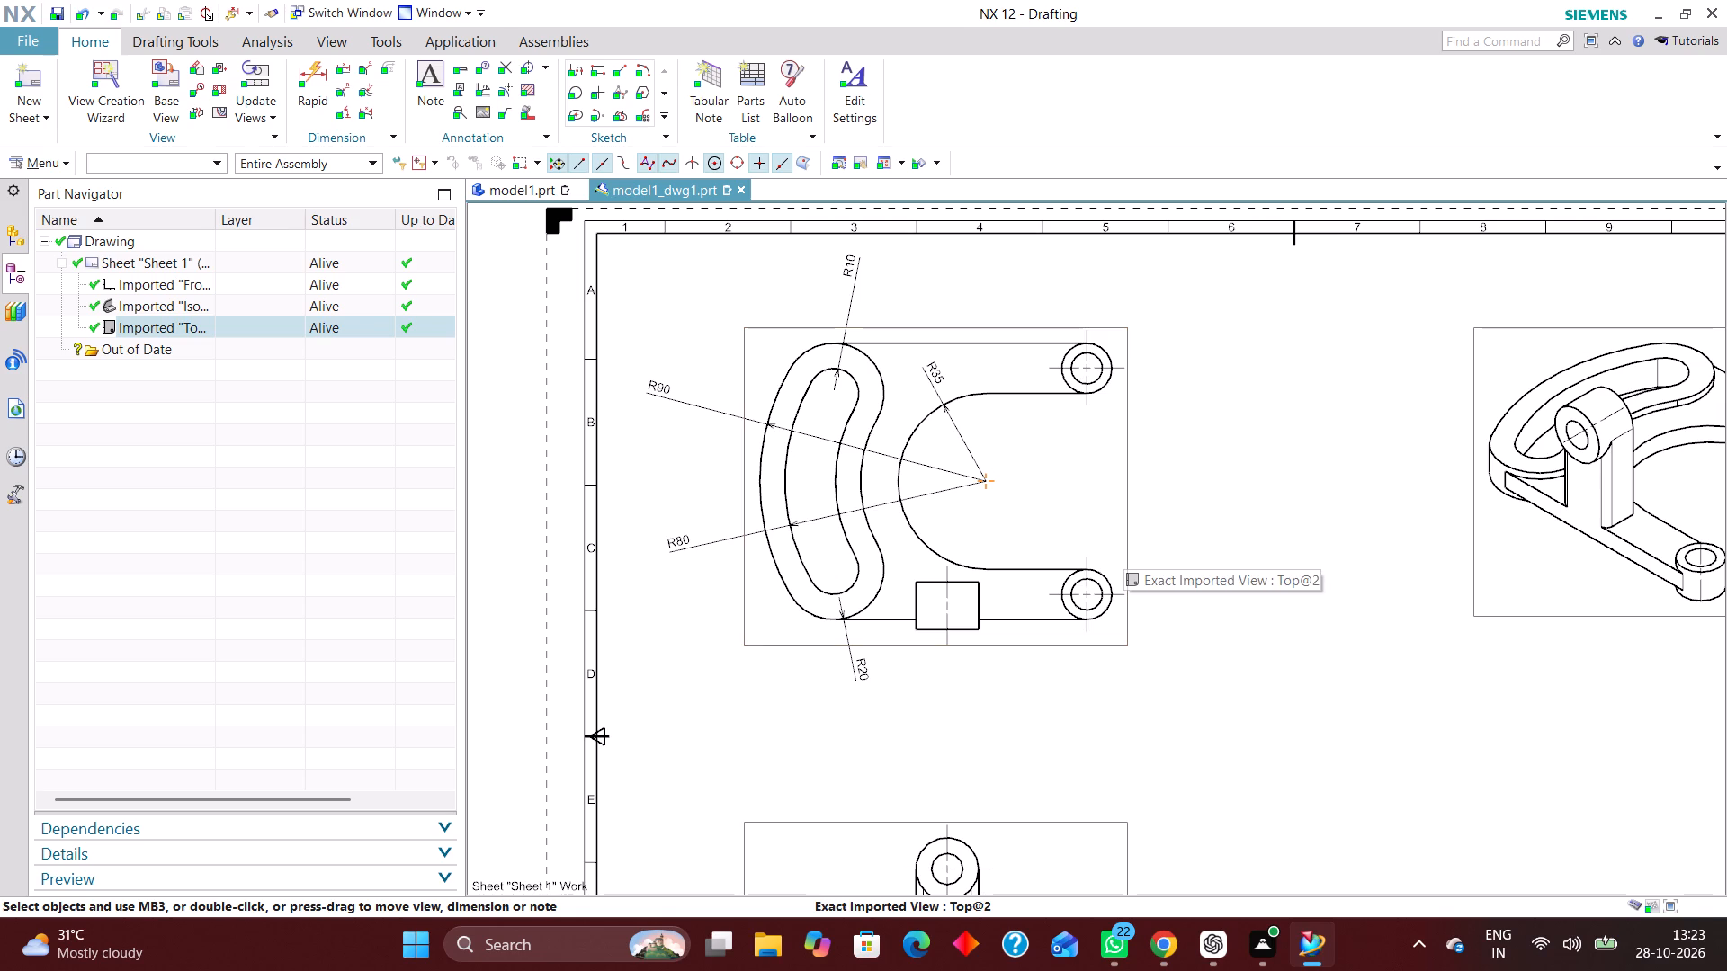
# Set the R90 dimension's text to Horizontal Text with Text above Stub and place it beside the upper part of the outer arc.
pyautogui.doubleClick(657, 391)
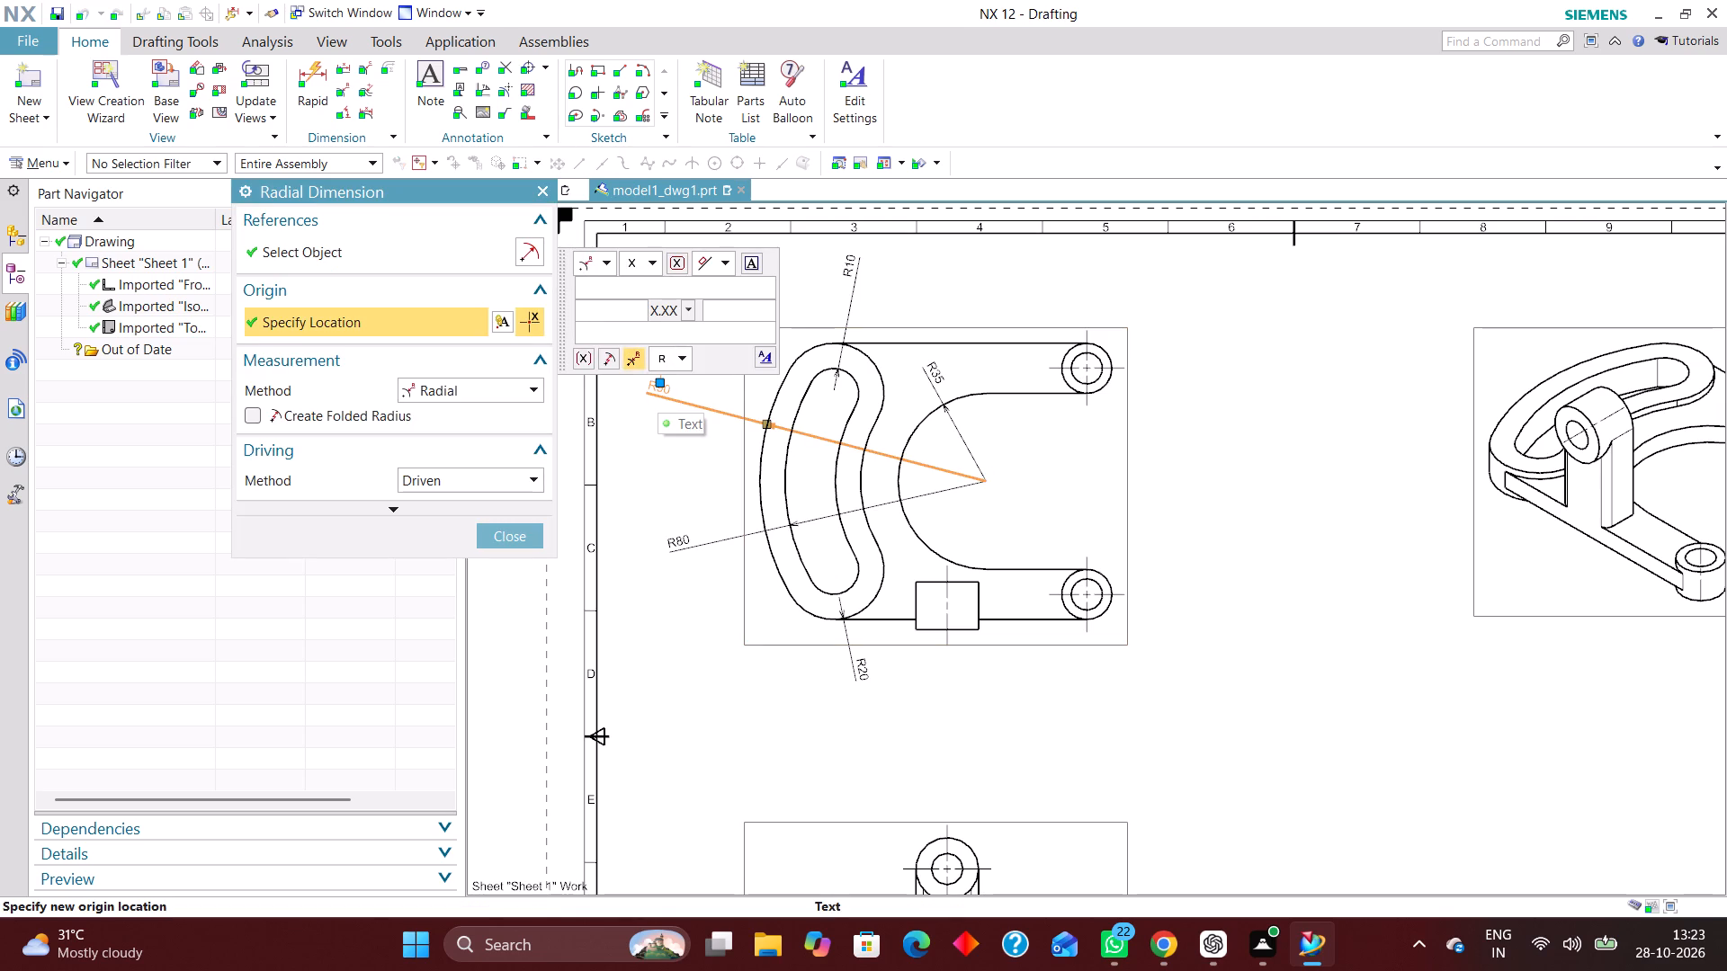
pyautogui.click(770, 363)
pyautogui.click(693, 275)
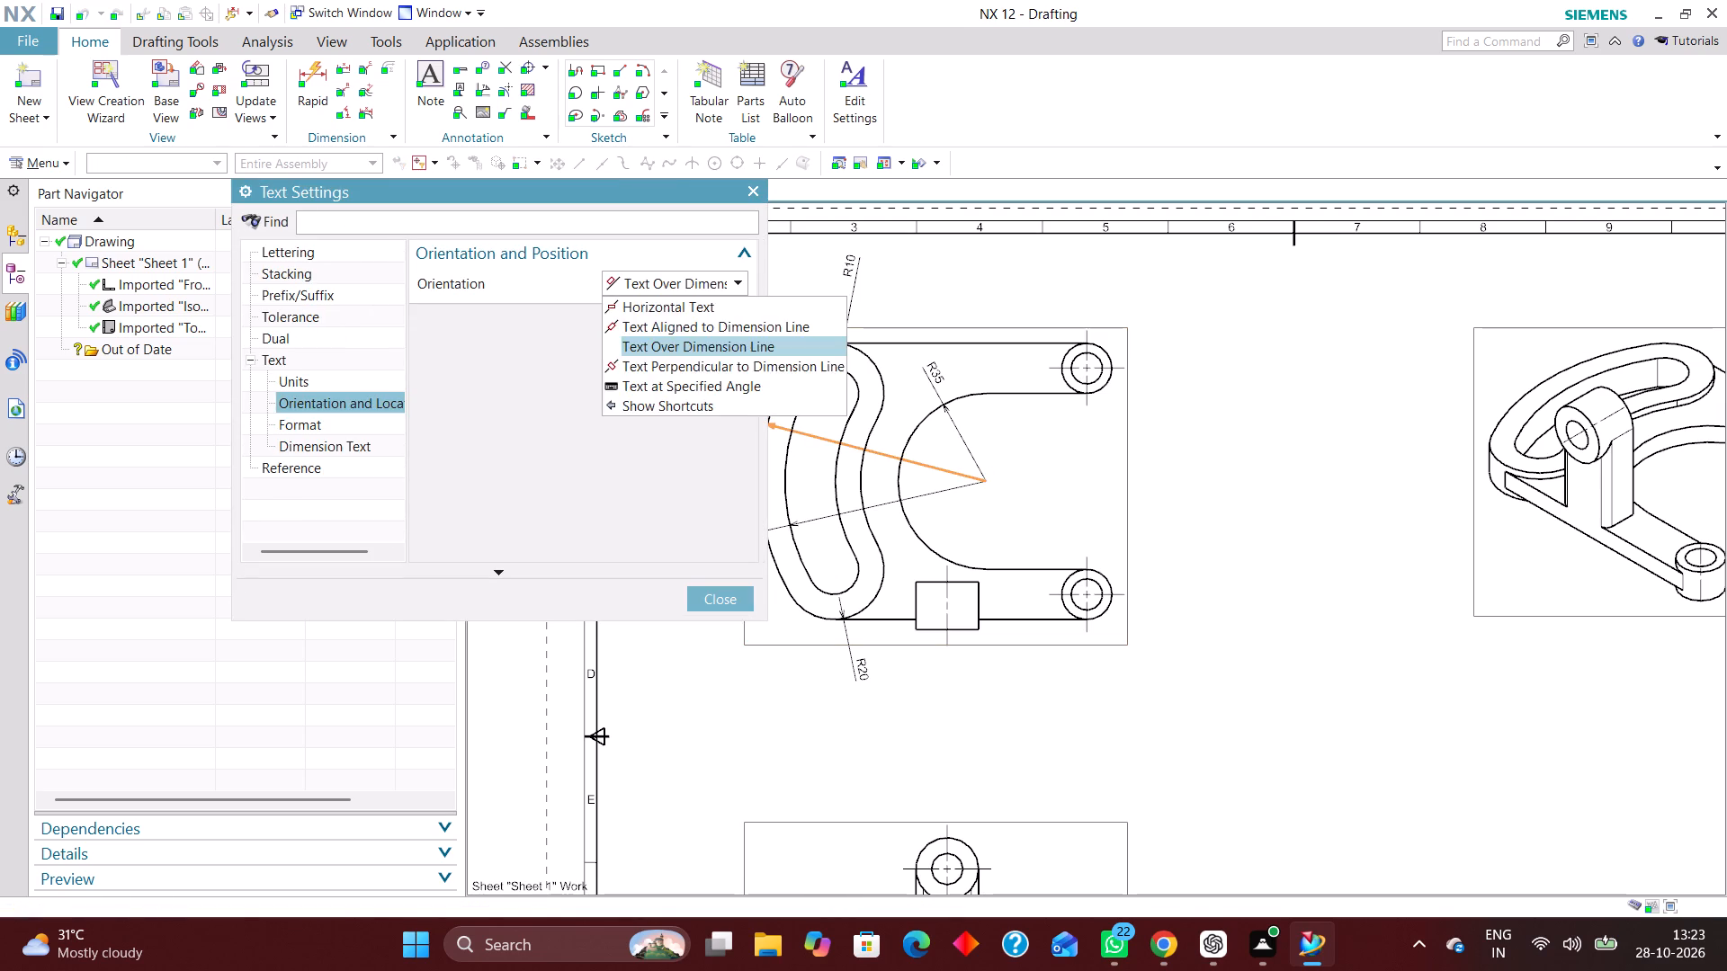
pyautogui.click(689, 306)
pyautogui.click(695, 310)
pyautogui.click(697, 352)
pyautogui.click(719, 604)
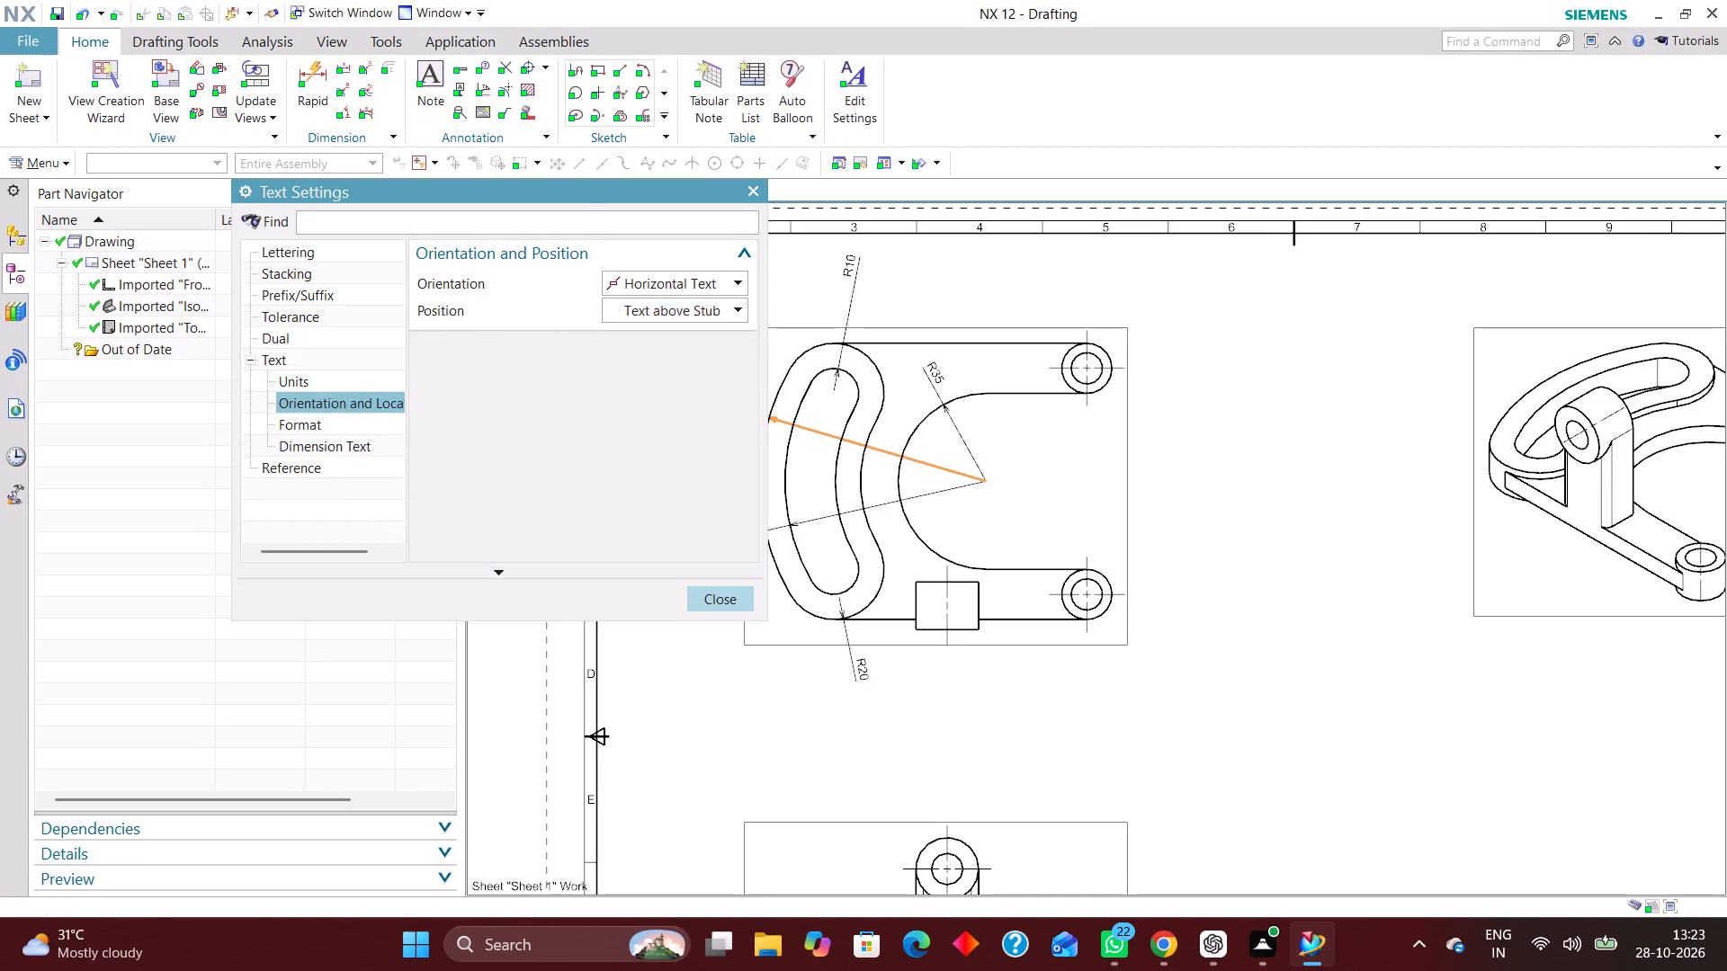
pyautogui.click(514, 540)
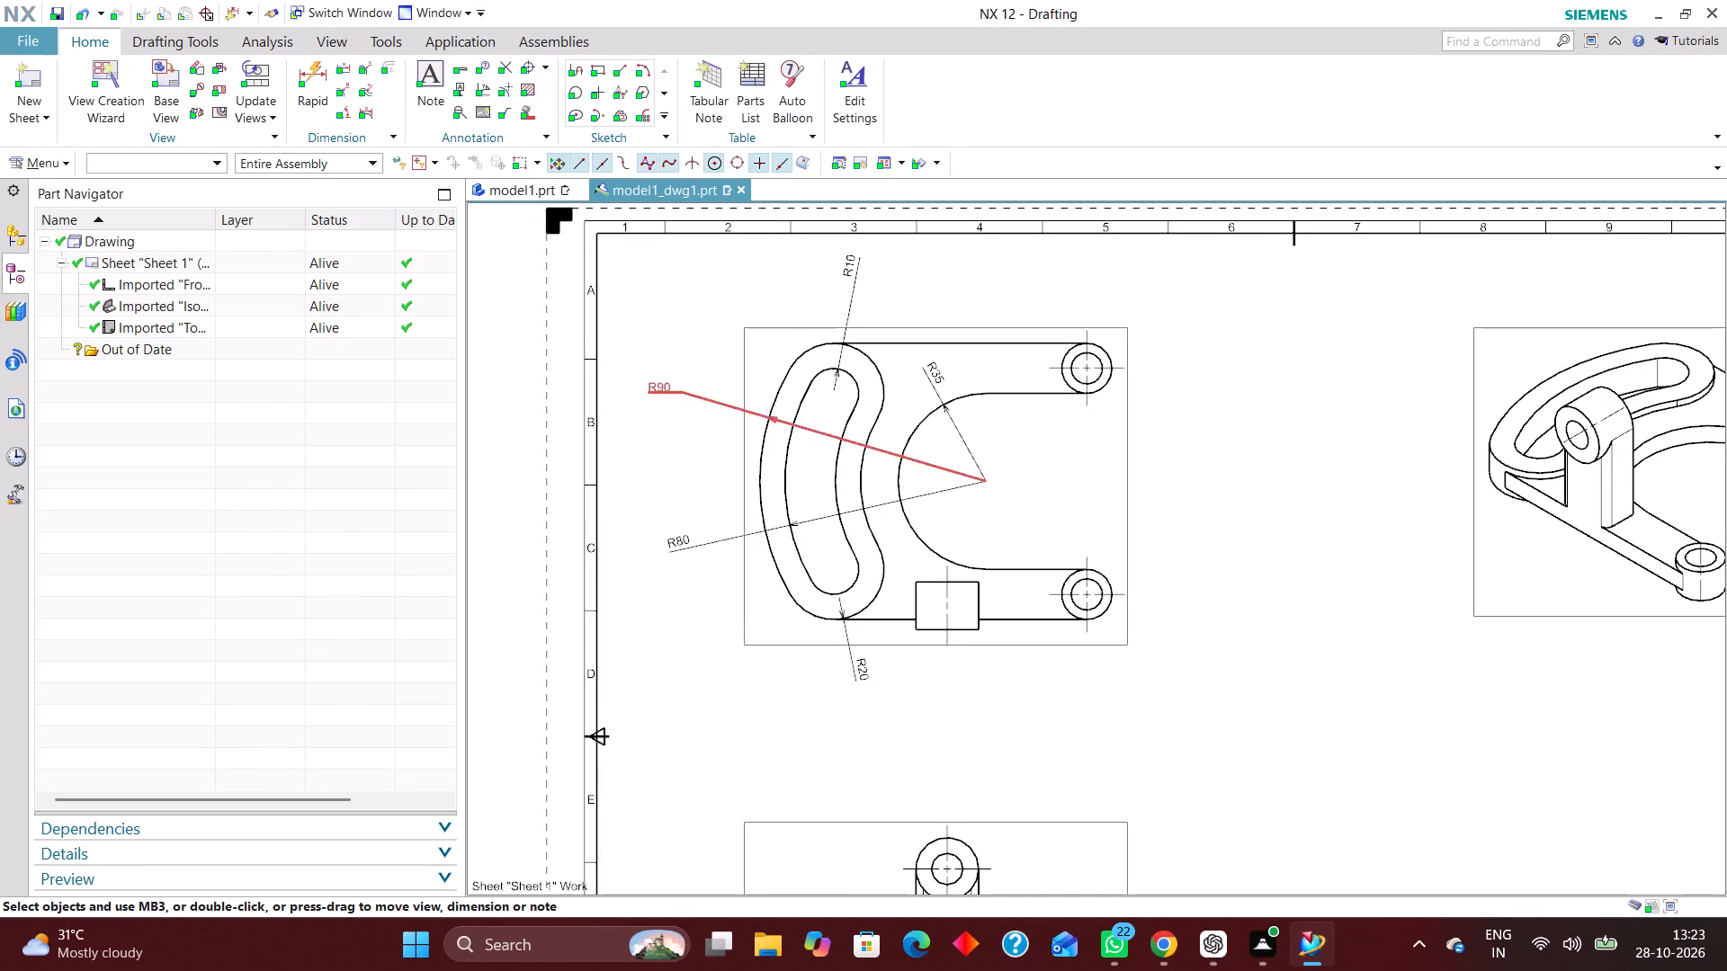
pyautogui.moveTo(668, 388); pyautogui.dragTo(698, 287)
pyautogui.click(708, 263)
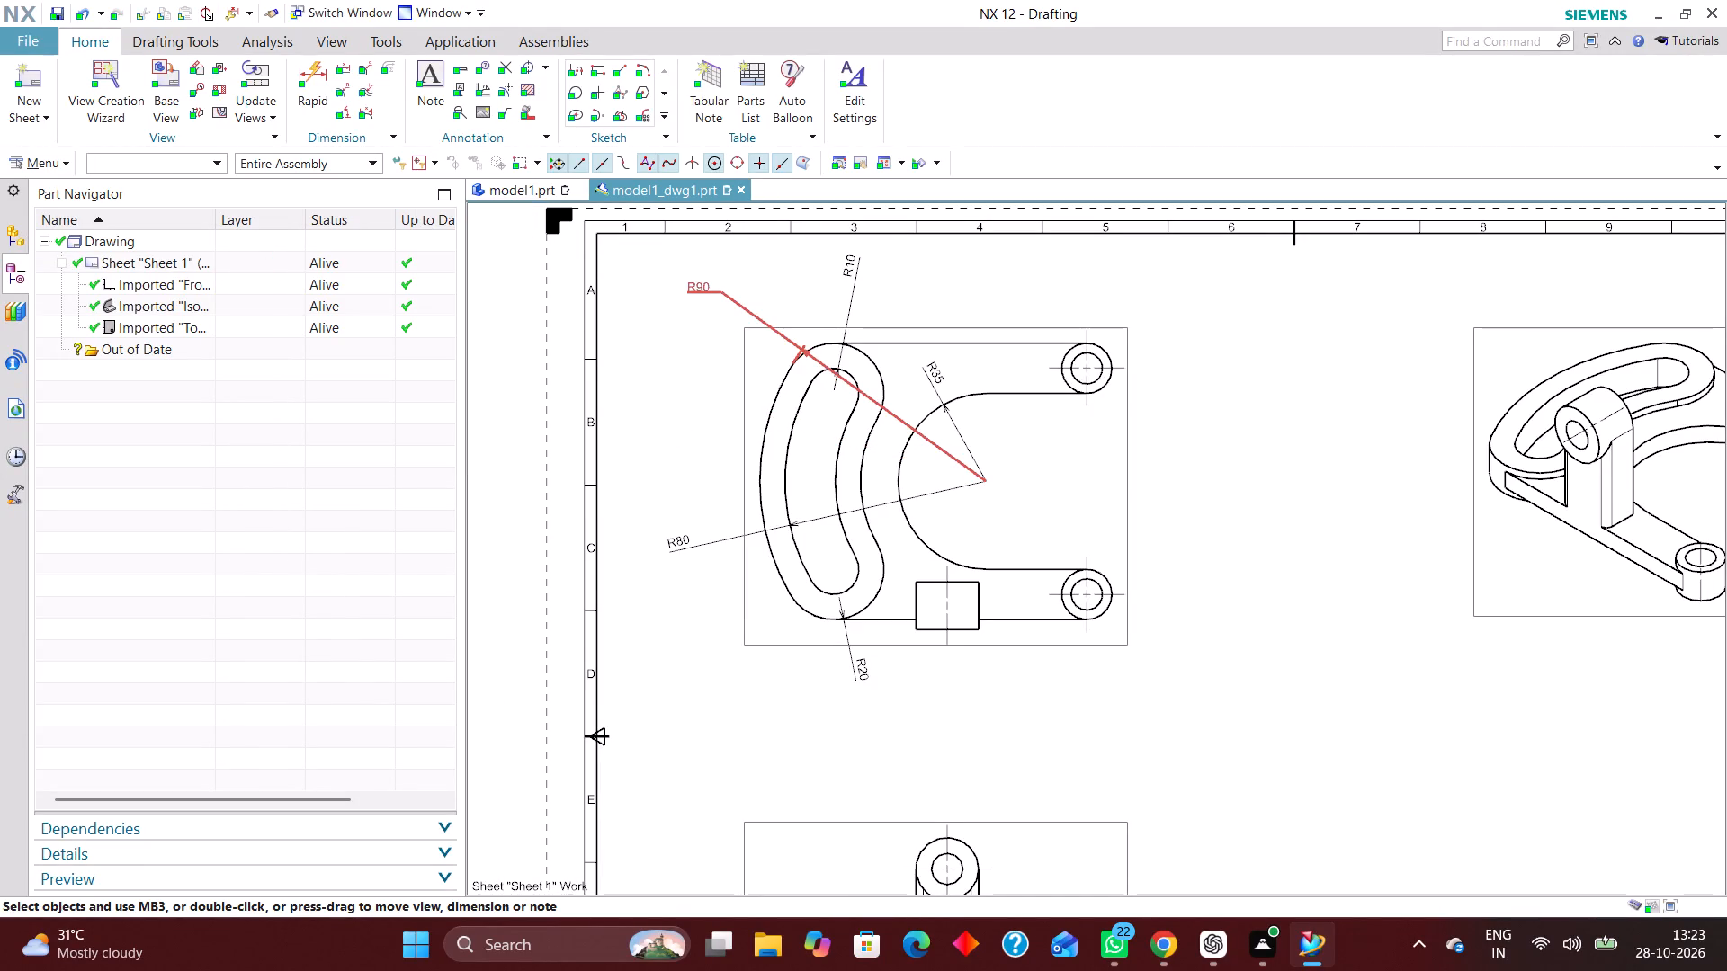
pyautogui.moveTo(699, 281); pyautogui.dragTo(689, 370)
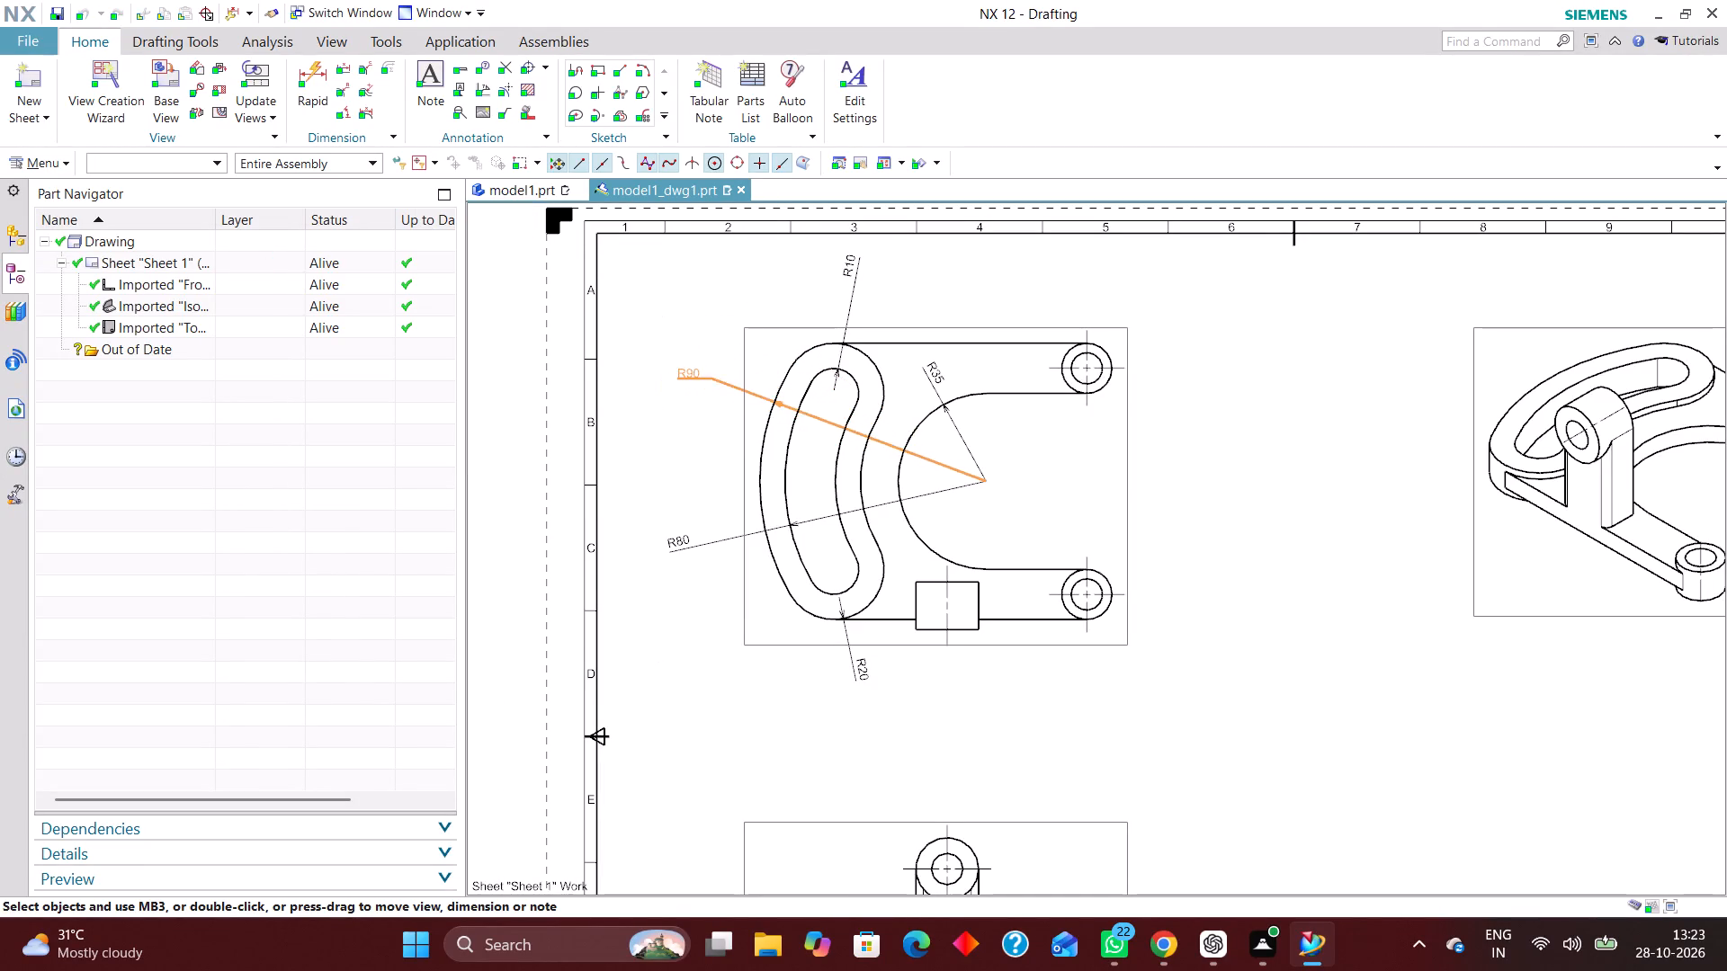
pyautogui.moveTo(689, 370); pyautogui.dragTo(685, 468)
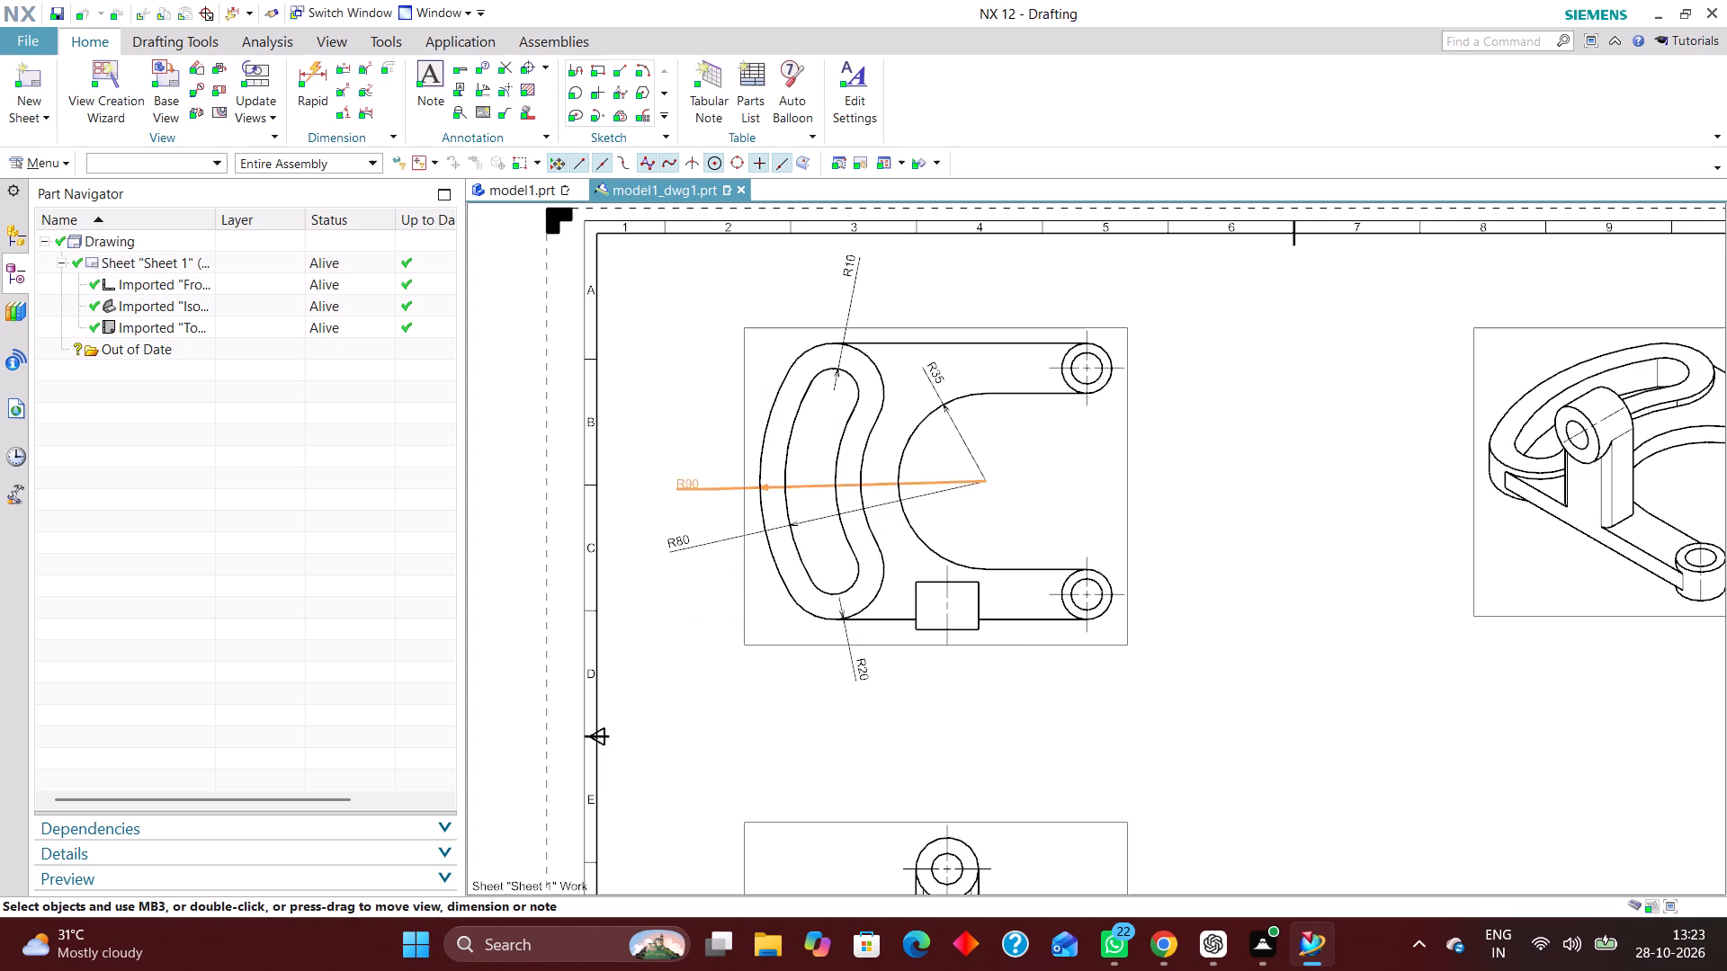
pyautogui.moveTo(685, 468); pyautogui.dragTo(693, 353)
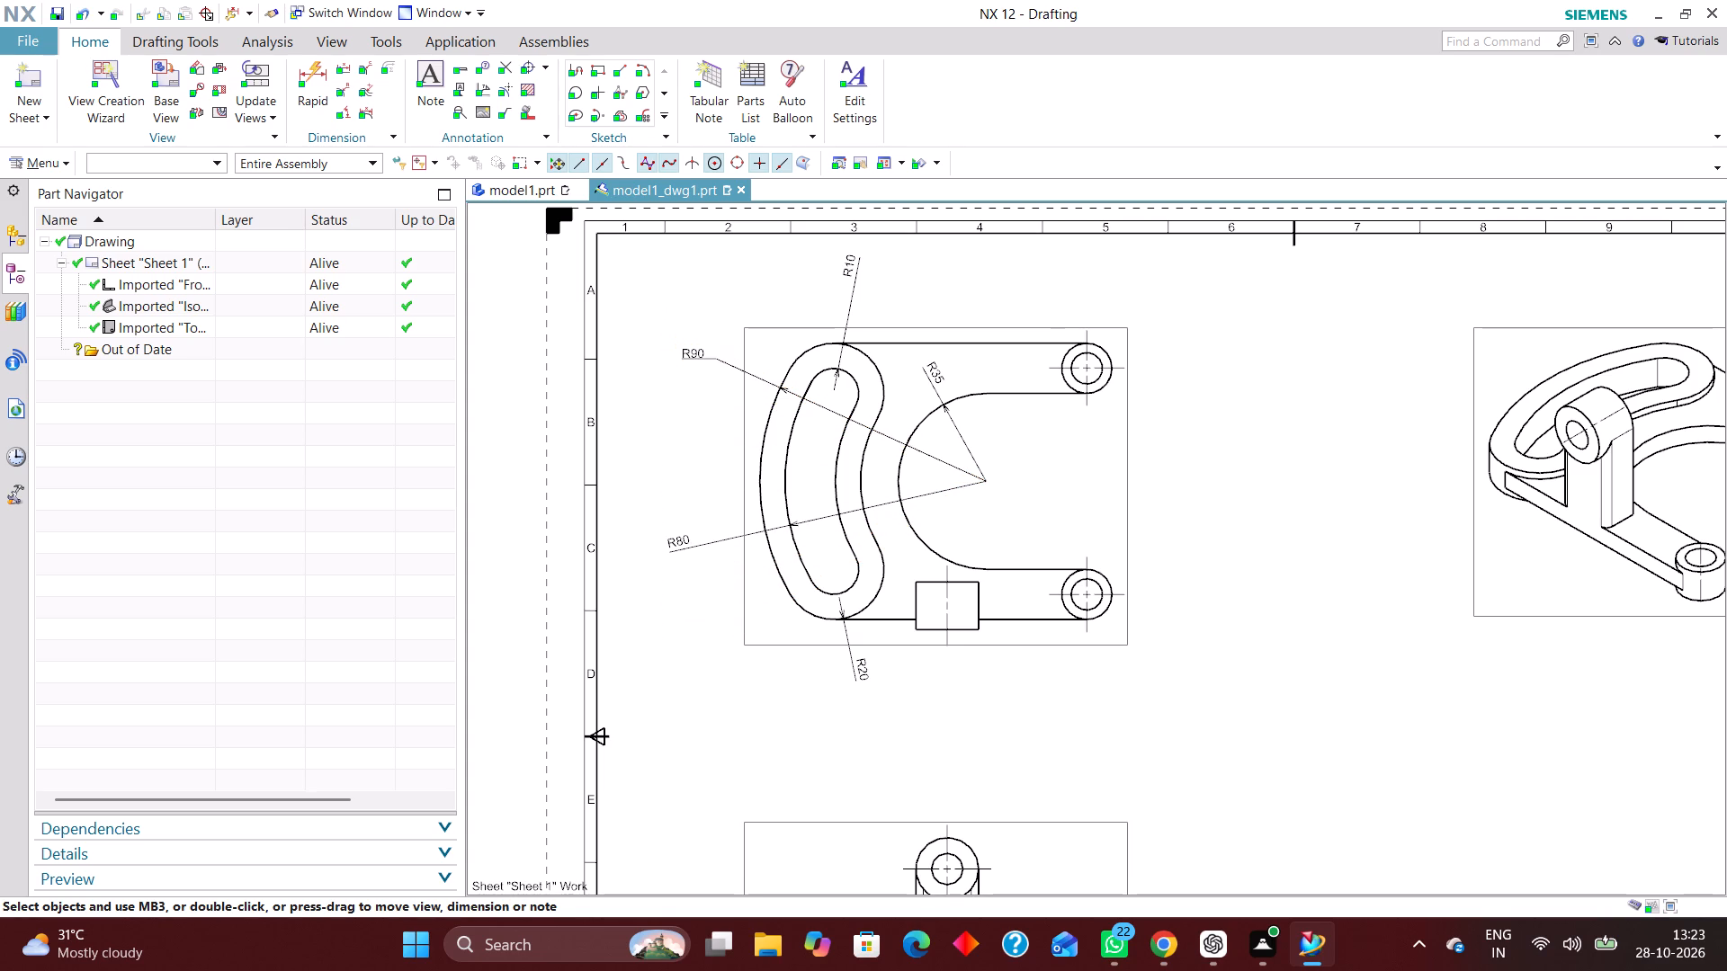
# Set the R80 dimension's text to Horizontal Text with Text above Stub and place it beside the lower part of the outer arc.
pyautogui.click(688, 543)
pyautogui.click(694, 681)
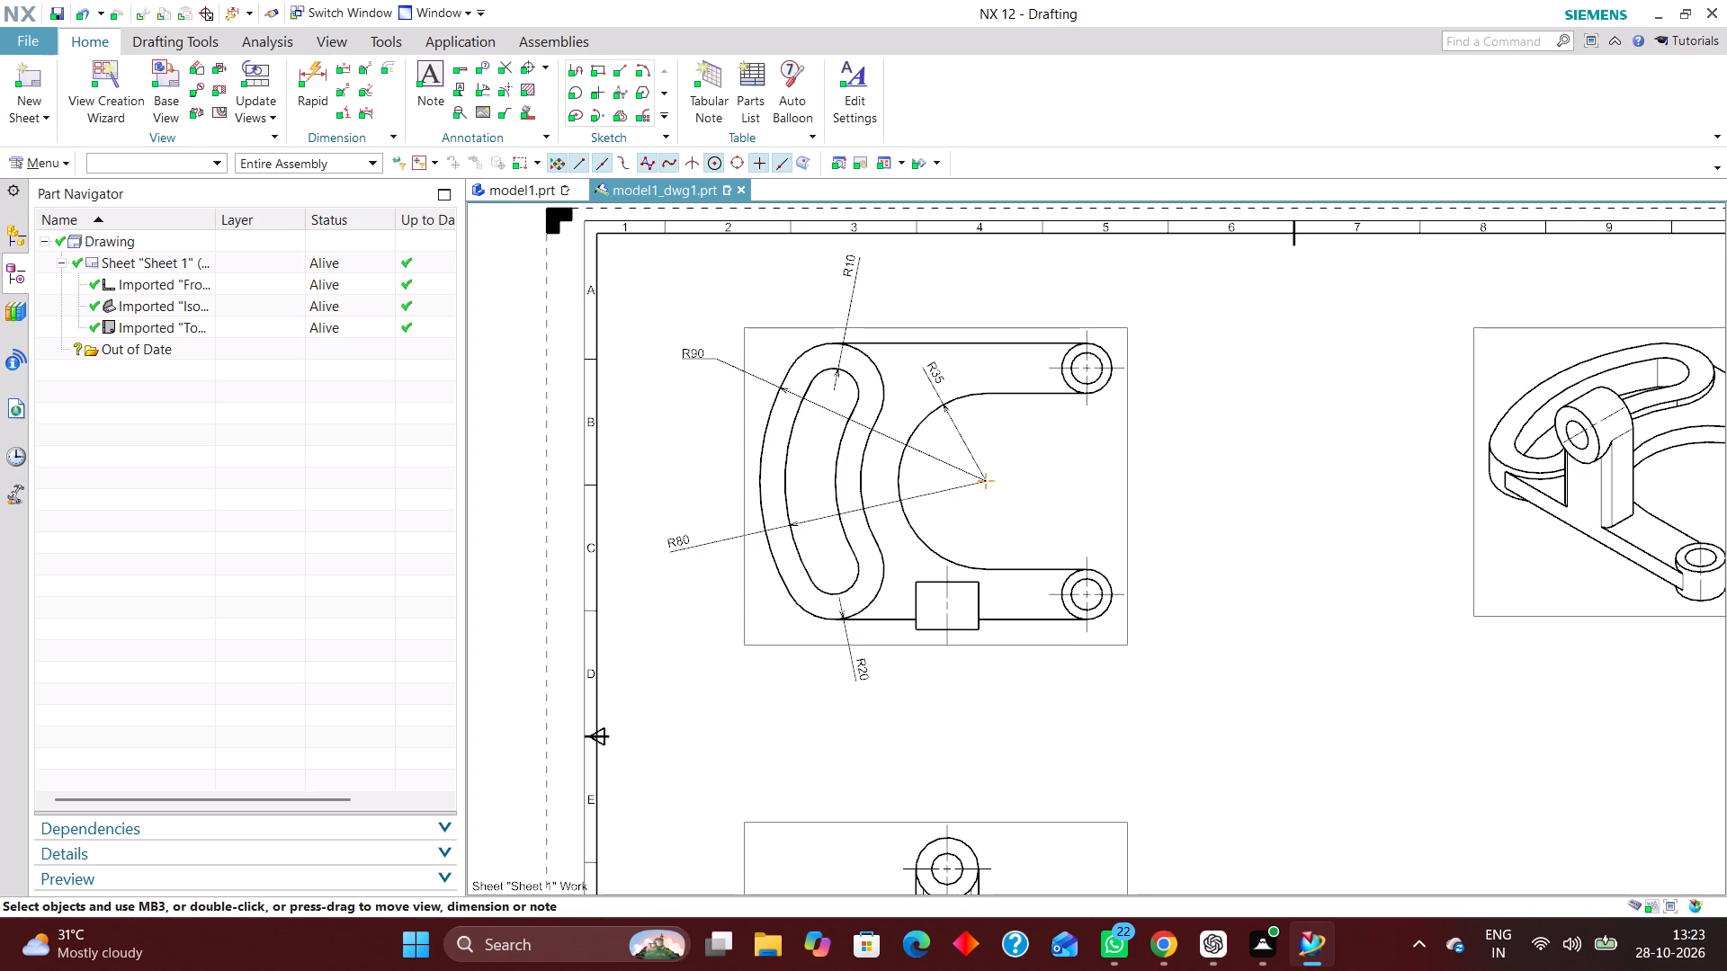
pyautogui.doubleClick(681, 538)
pyautogui.click(693, 662)
pyautogui.moveTo(717, 656); pyautogui.dragTo(697, 562)
pyautogui.click(759, 531)
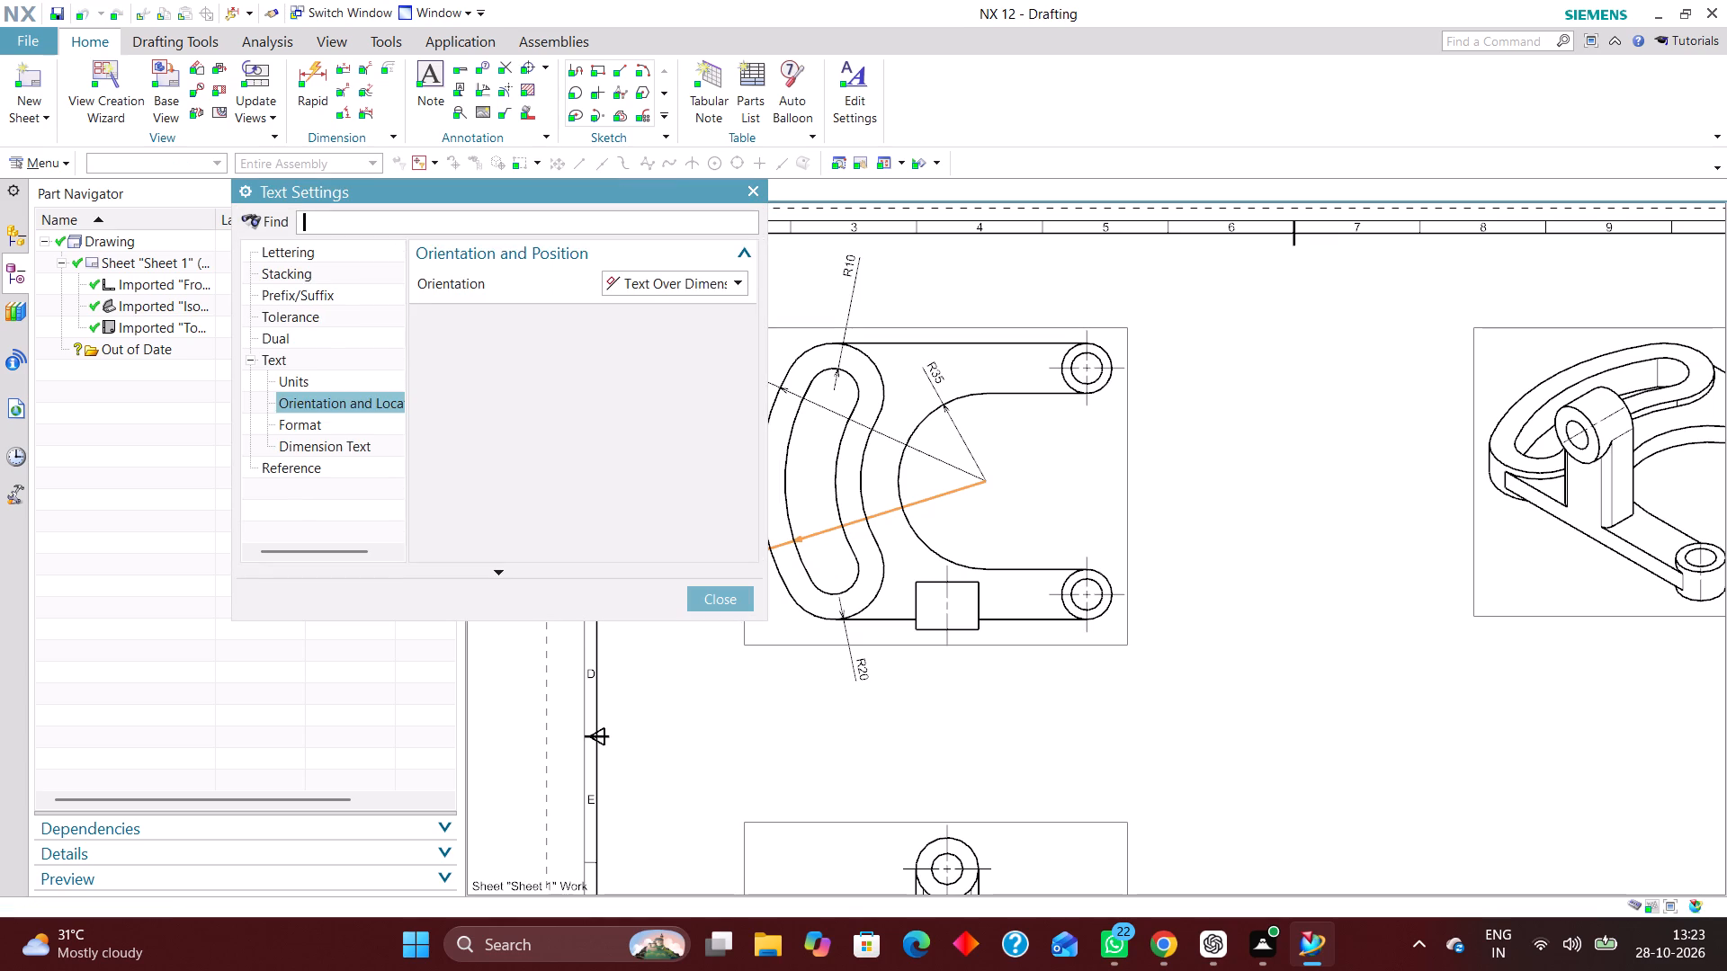
pyautogui.click(711, 287)
pyautogui.click(702, 300)
pyautogui.click(703, 307)
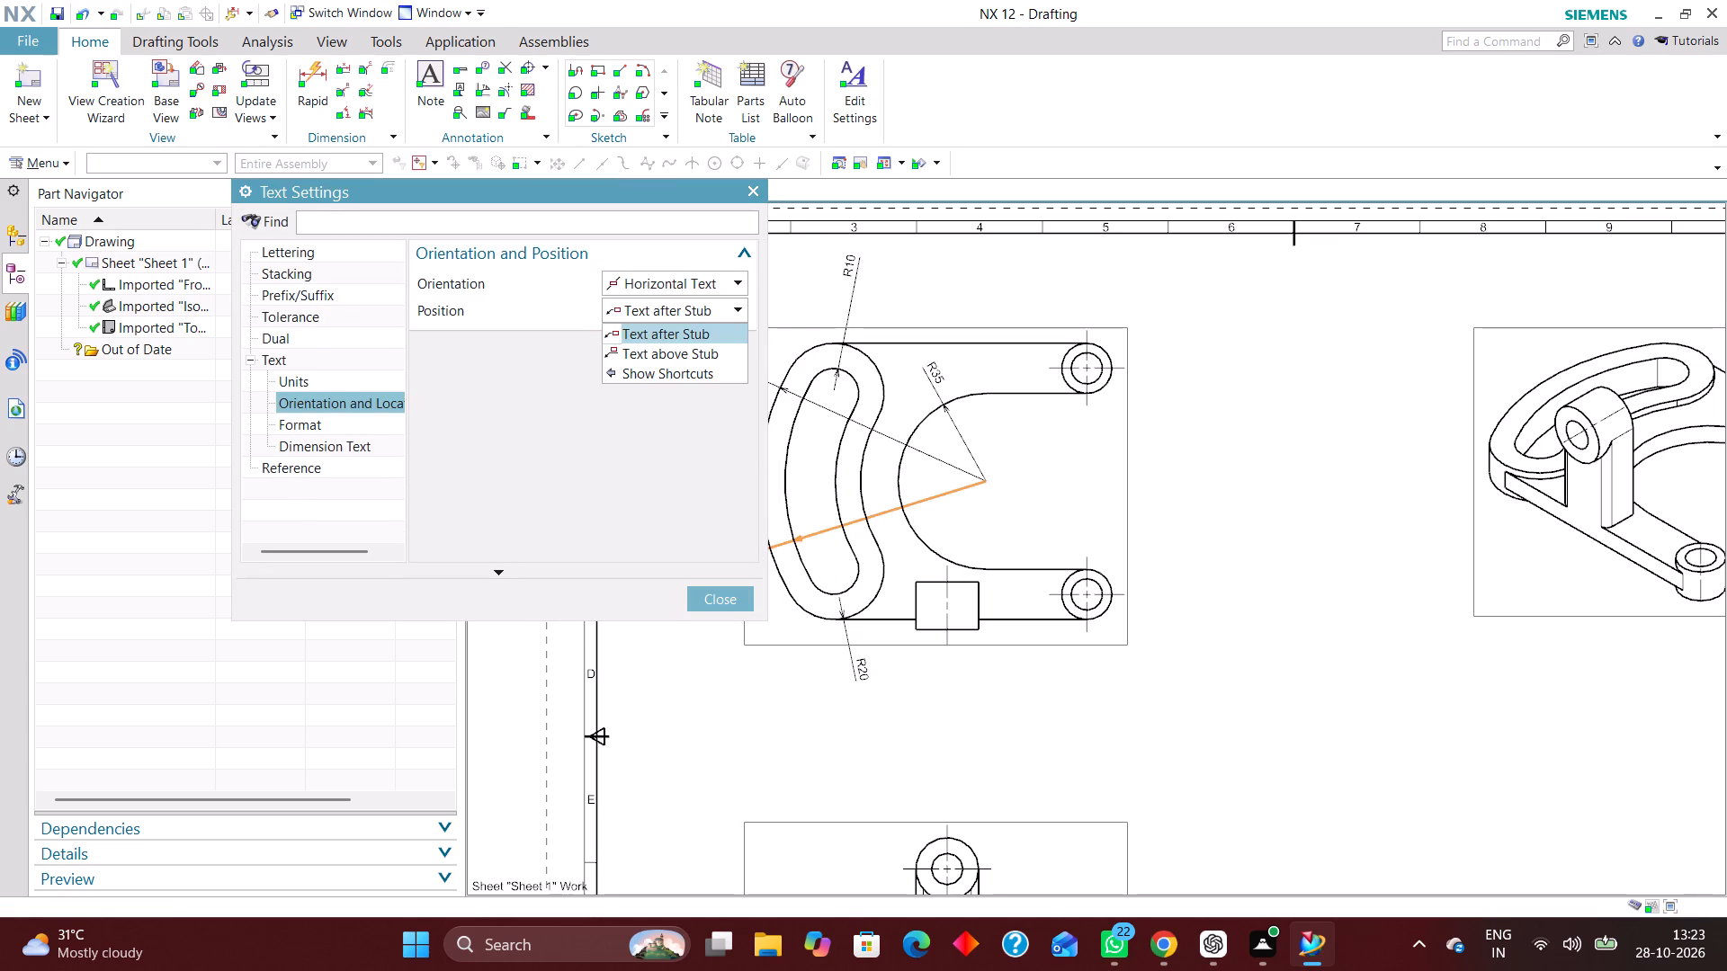
pyautogui.click(703, 349)
pyautogui.click(722, 592)
pyautogui.click(519, 532)
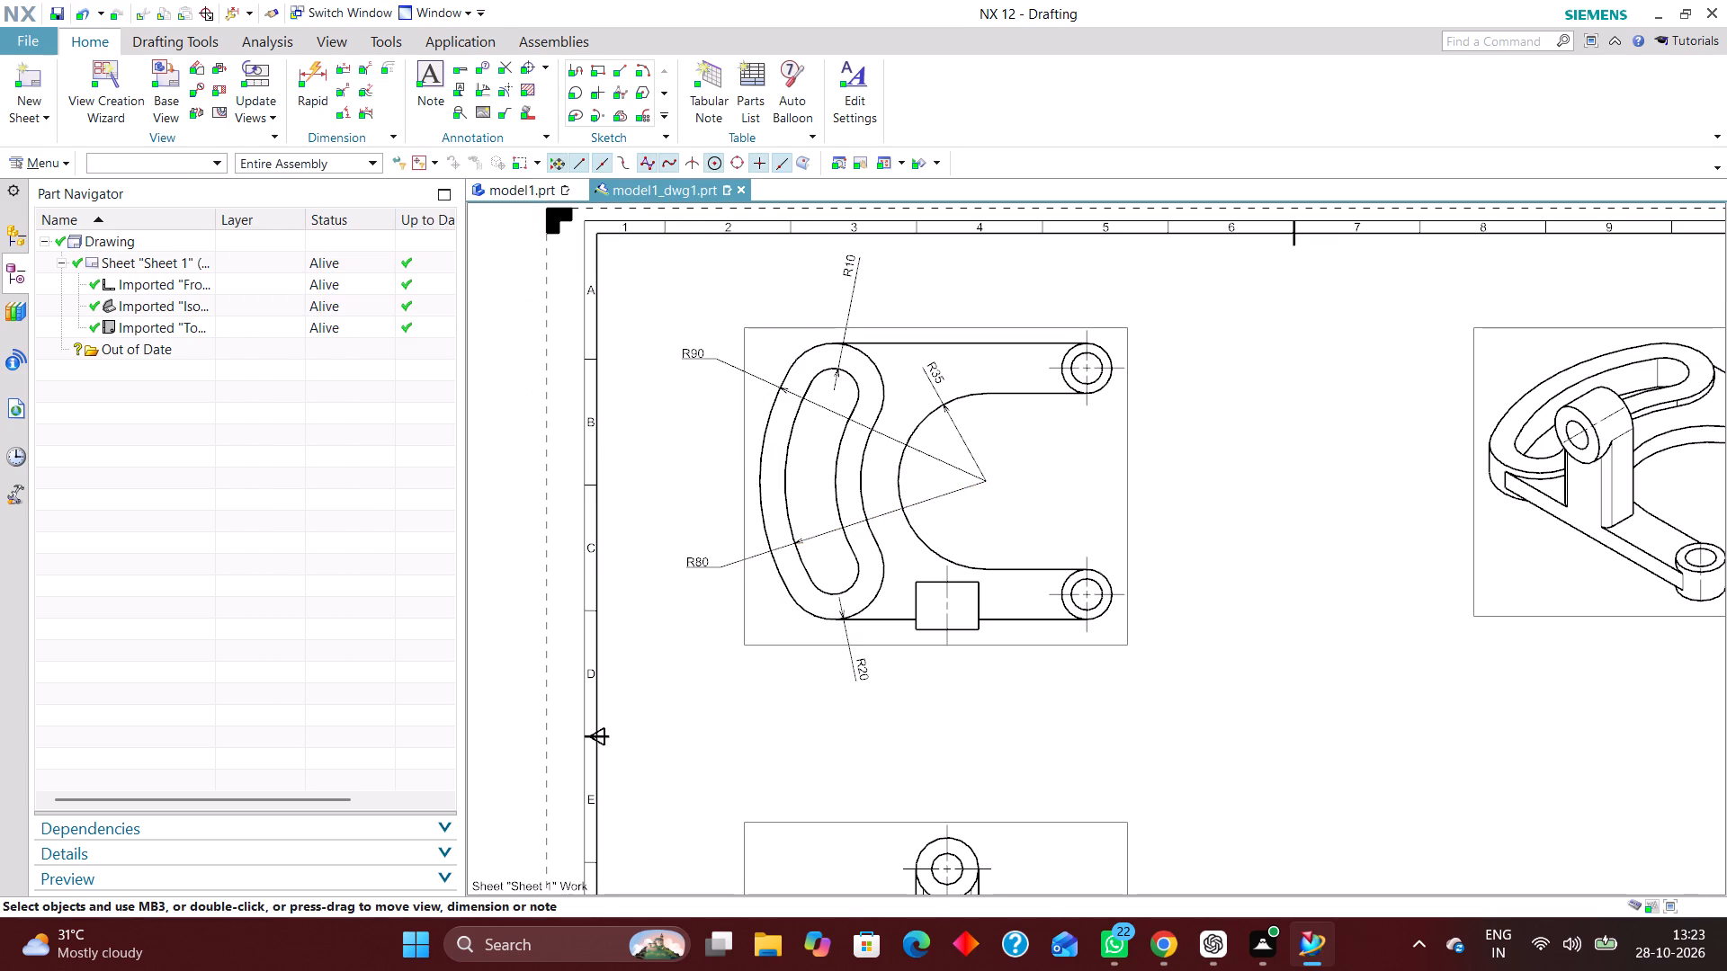
pyautogui.moveTo(693, 570); pyautogui.dragTo(687, 585)
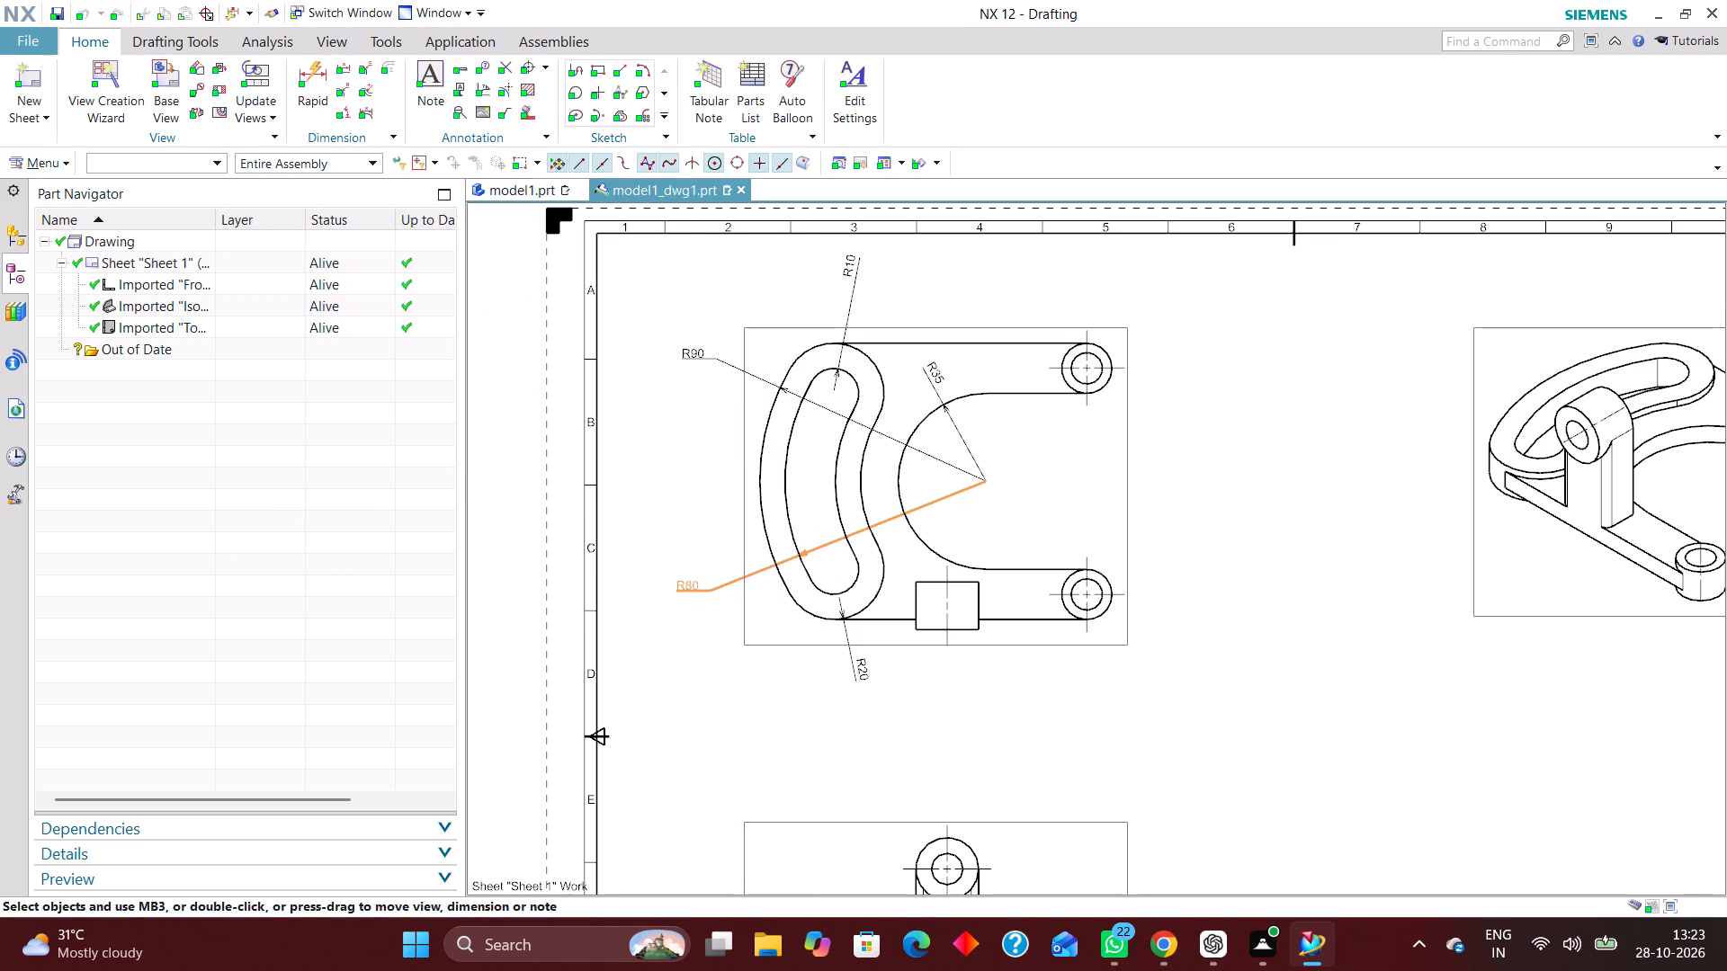
pyautogui.moveTo(687, 585); pyautogui.dragTo(688, 582)
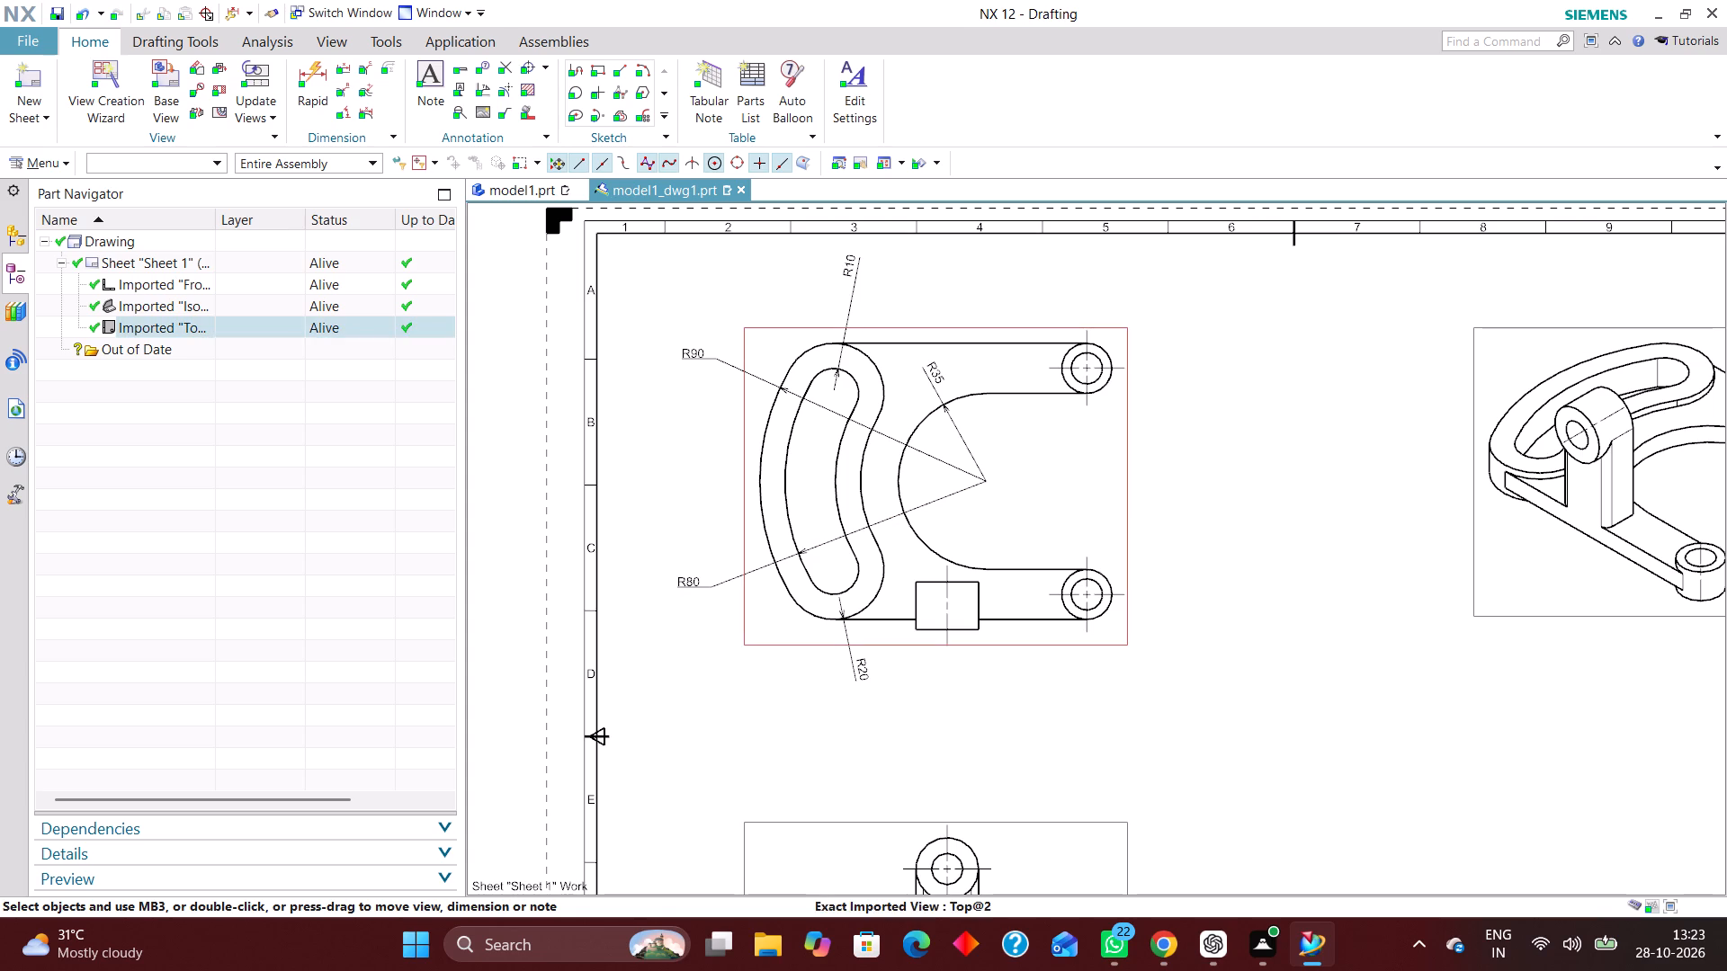
# Set the arrowhead direction of the R90 and R80 radial dimensions to Out.
pyautogui.scroll(3, 791, 376)
pyautogui.doubleClick(797, 410)
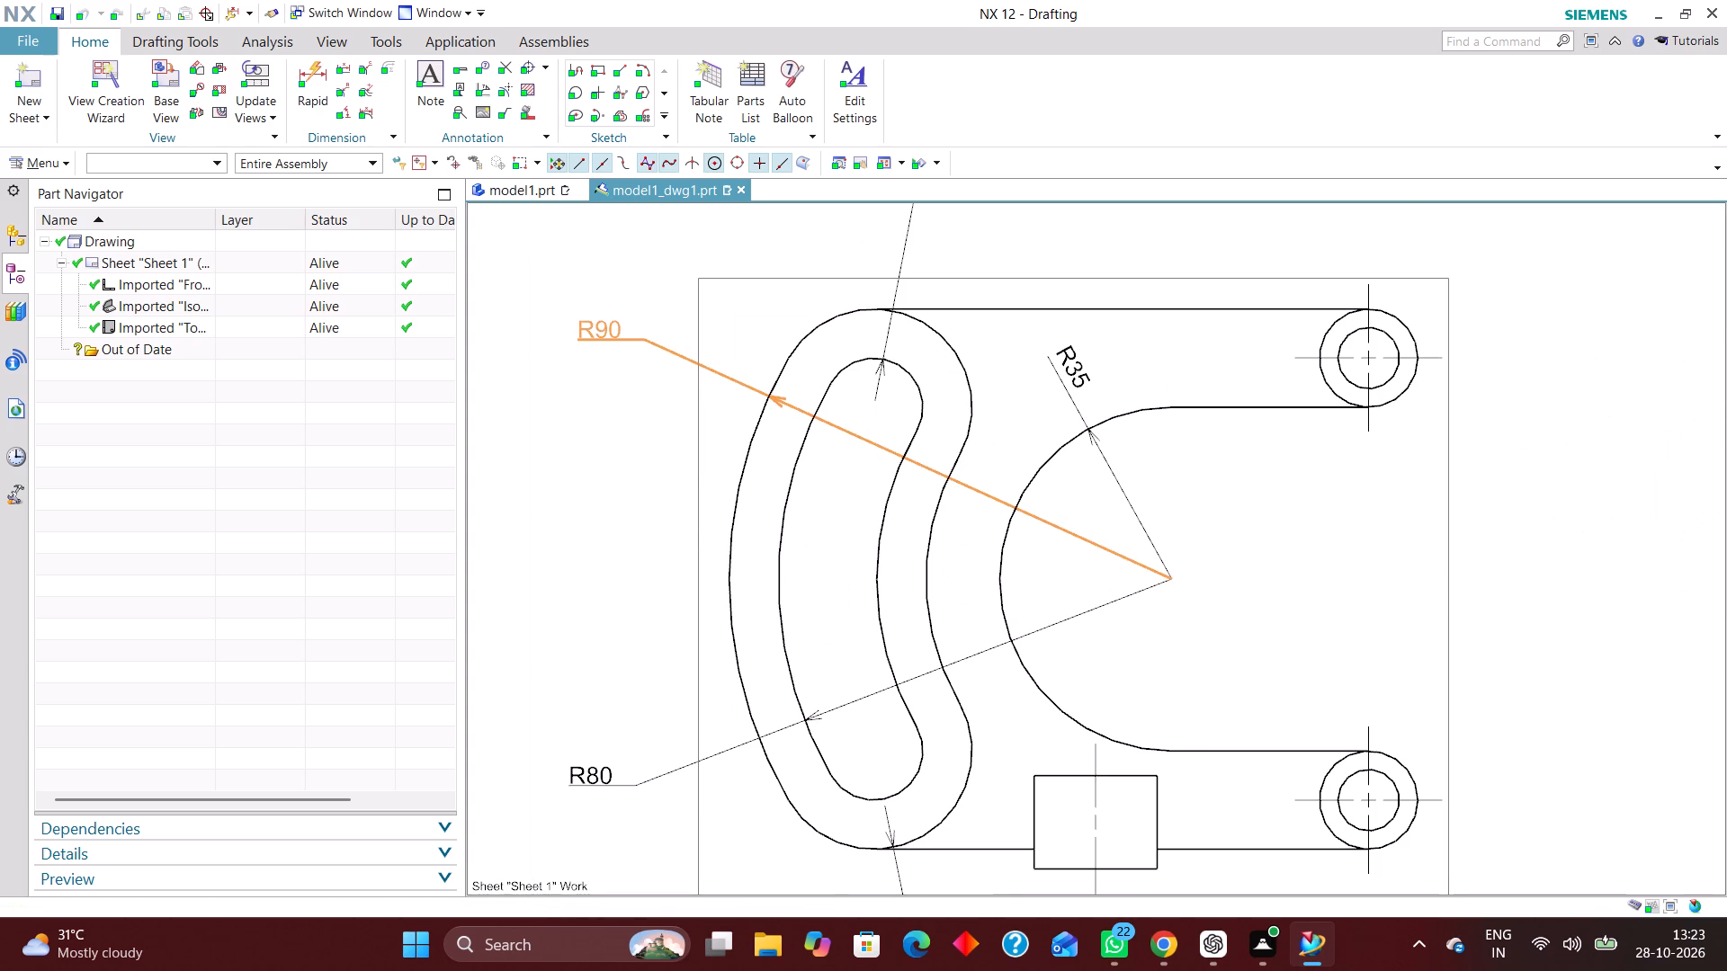
pyautogui.click(771, 395)
pyautogui.click(658, 365)
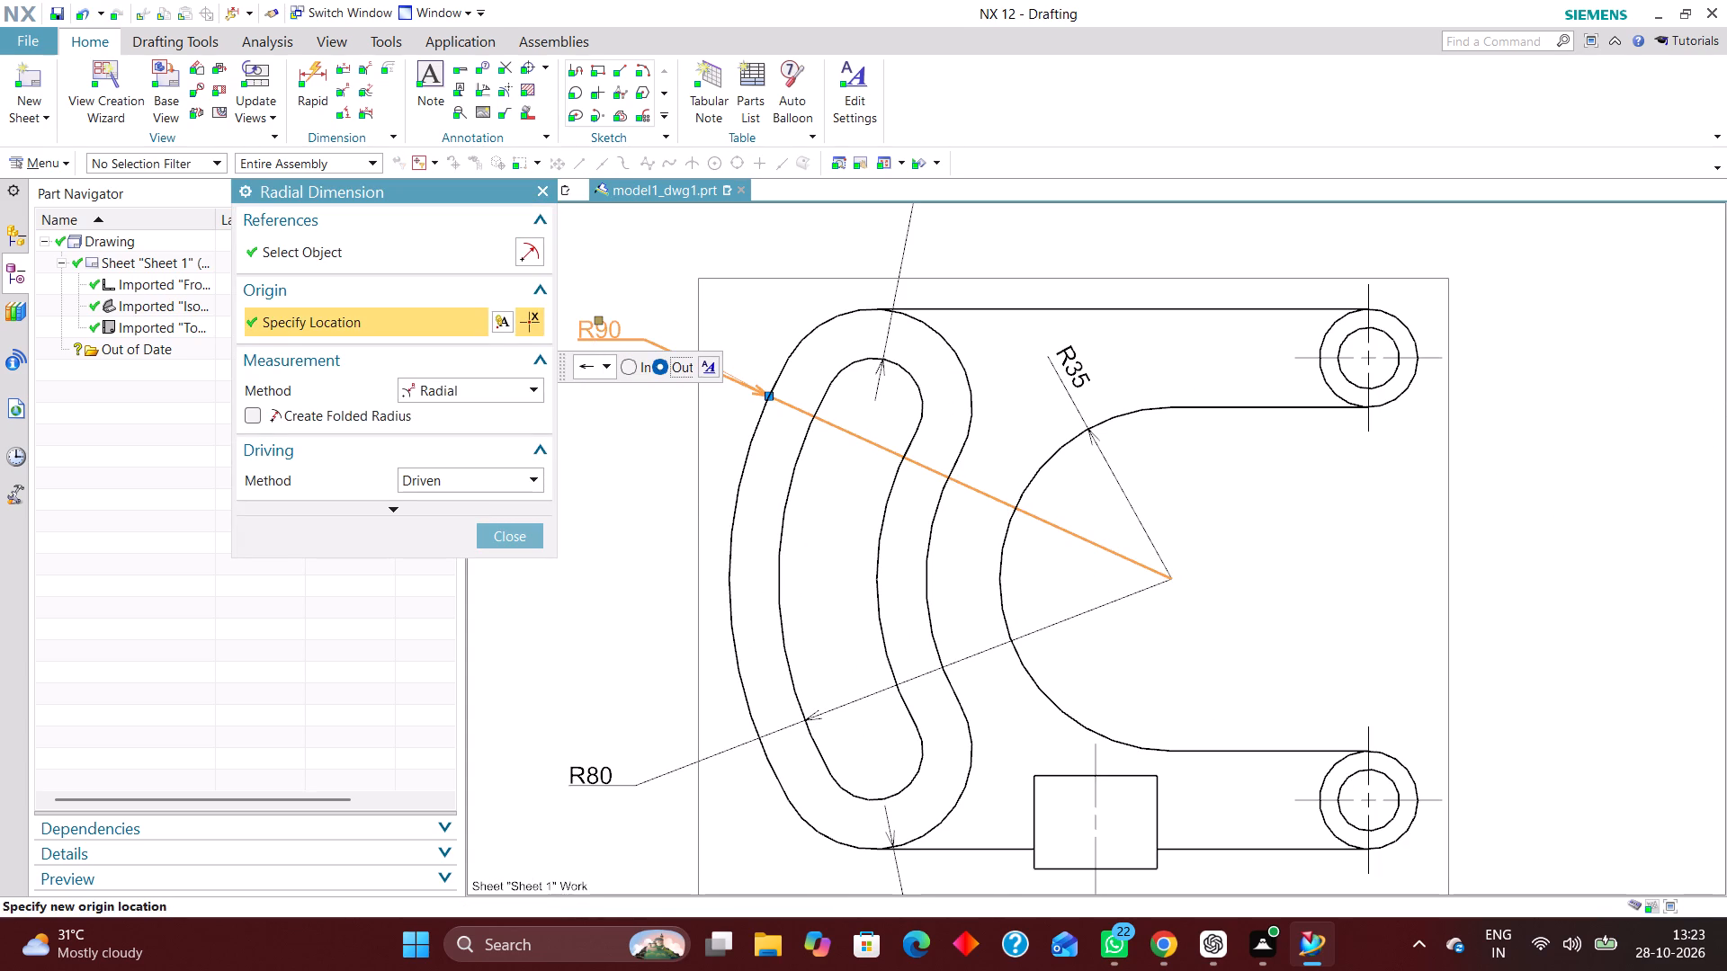
pyautogui.click(519, 530)
pyautogui.doubleClick(831, 709)
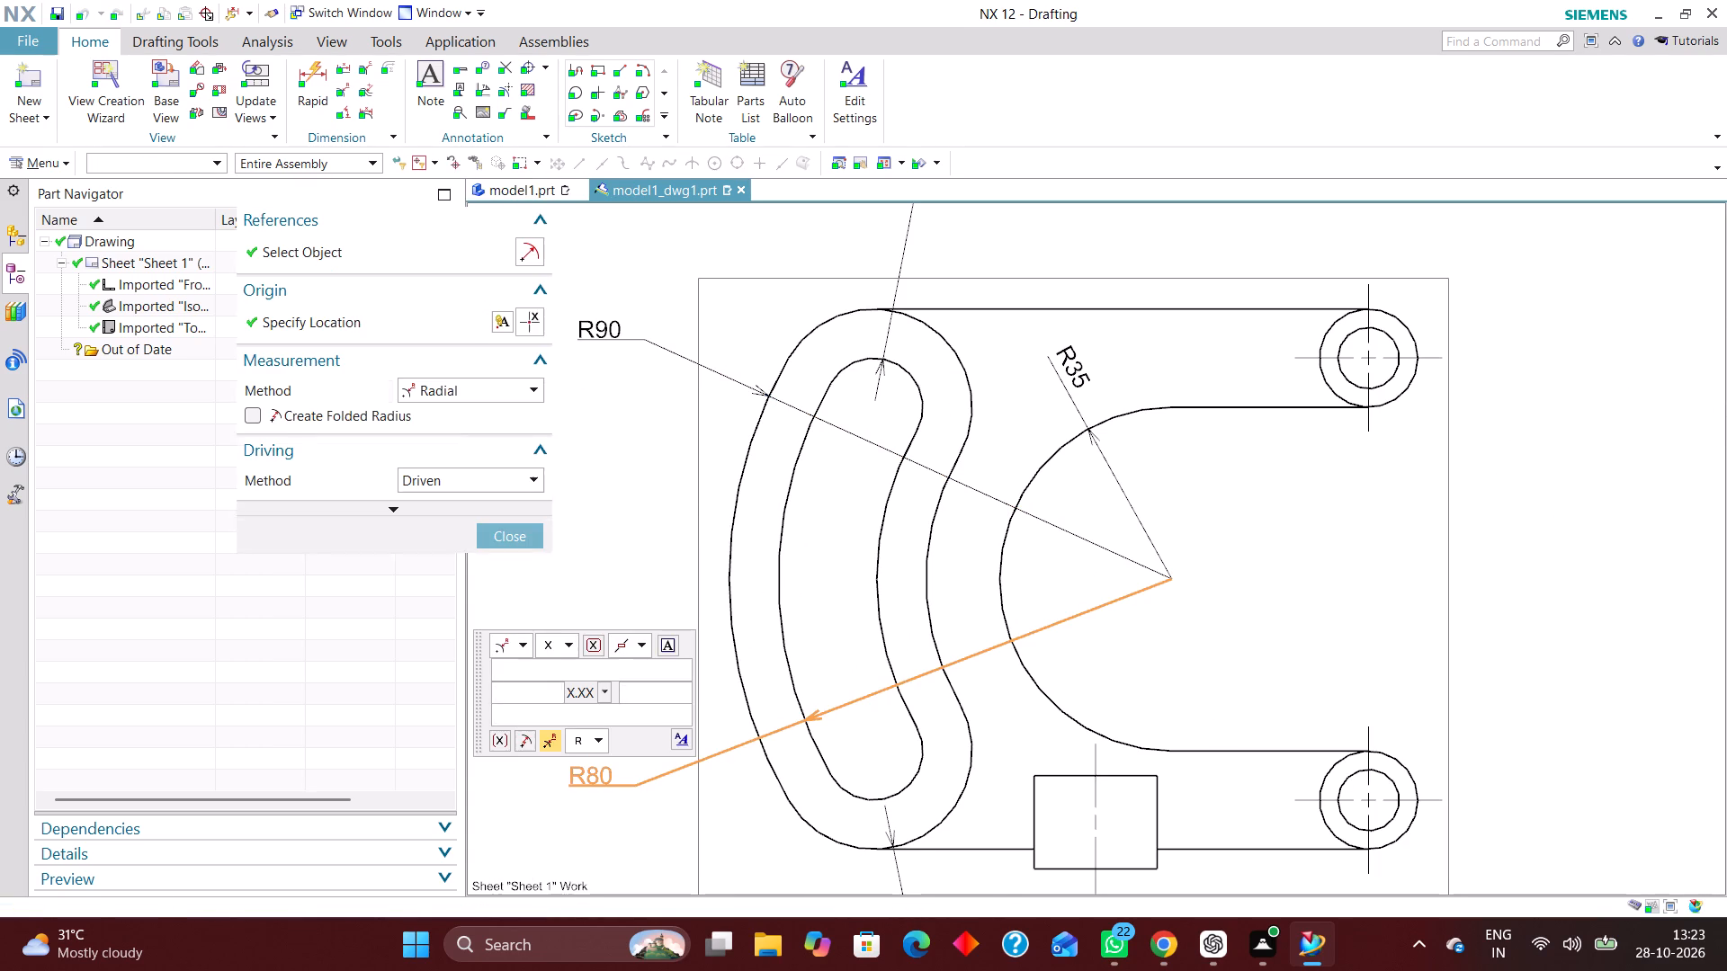
pyautogui.click(808, 718)
pyautogui.click(674, 805)
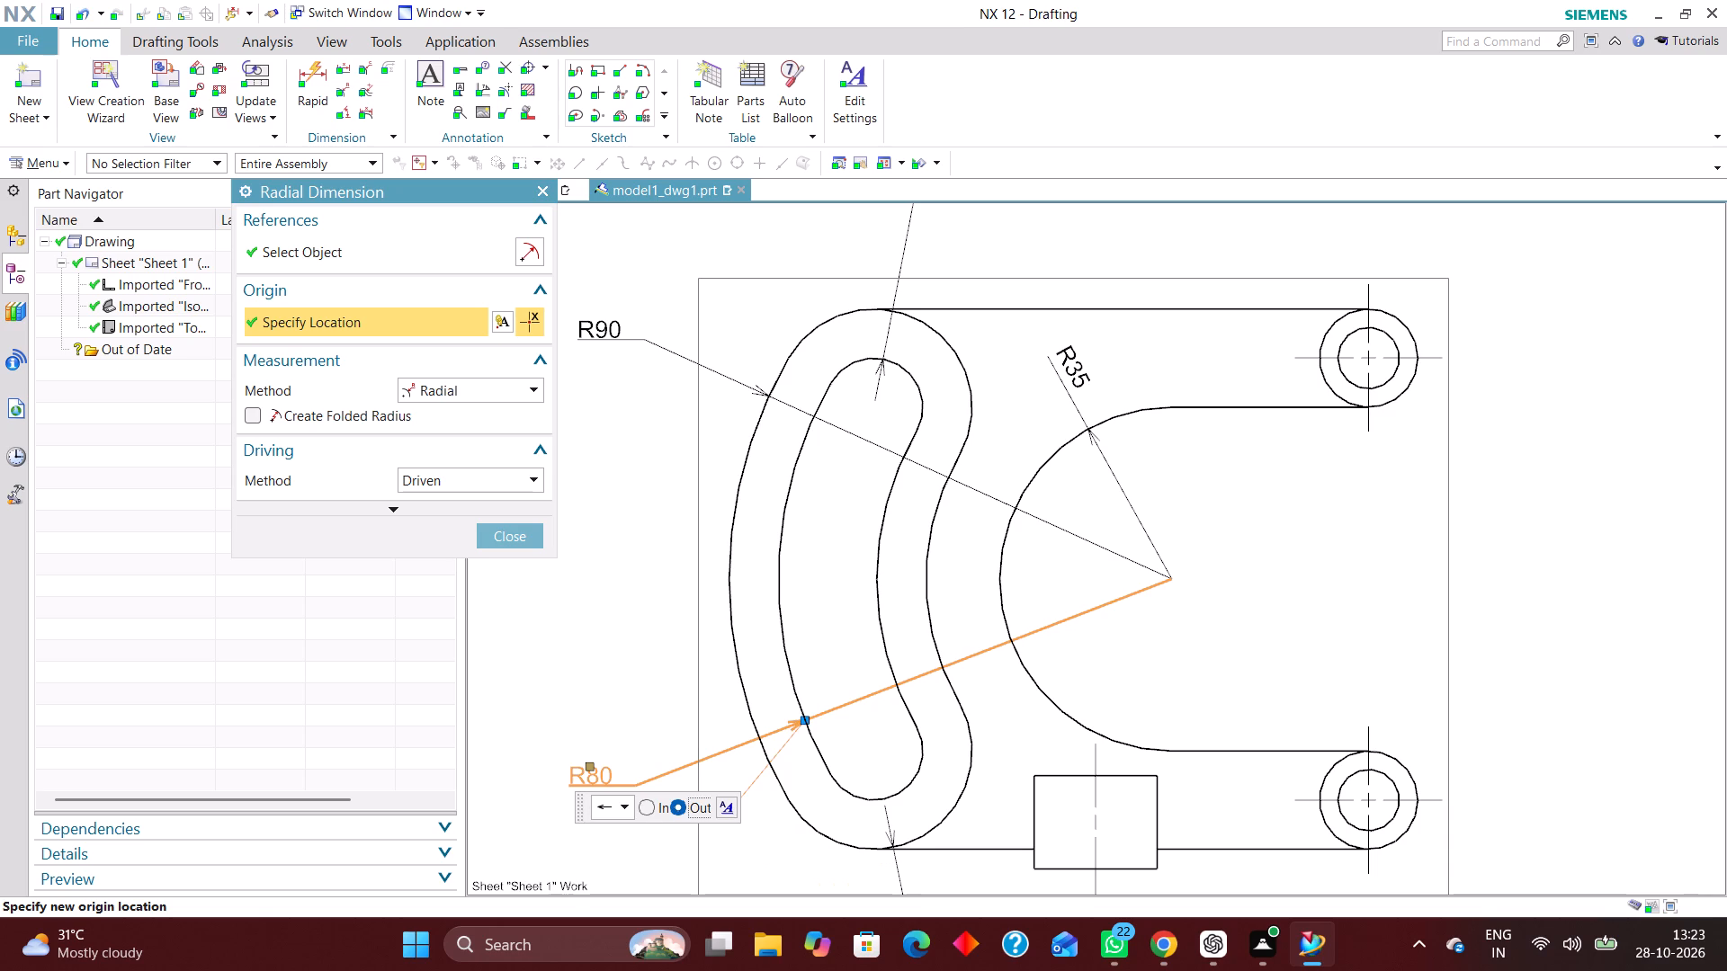
pyautogui.click(515, 533)
# Move the R20 dimension's text slightly toward the square boss and extend its leader to the arc center with Radius to Center.
pyautogui.scroll(-3, 740, 492)
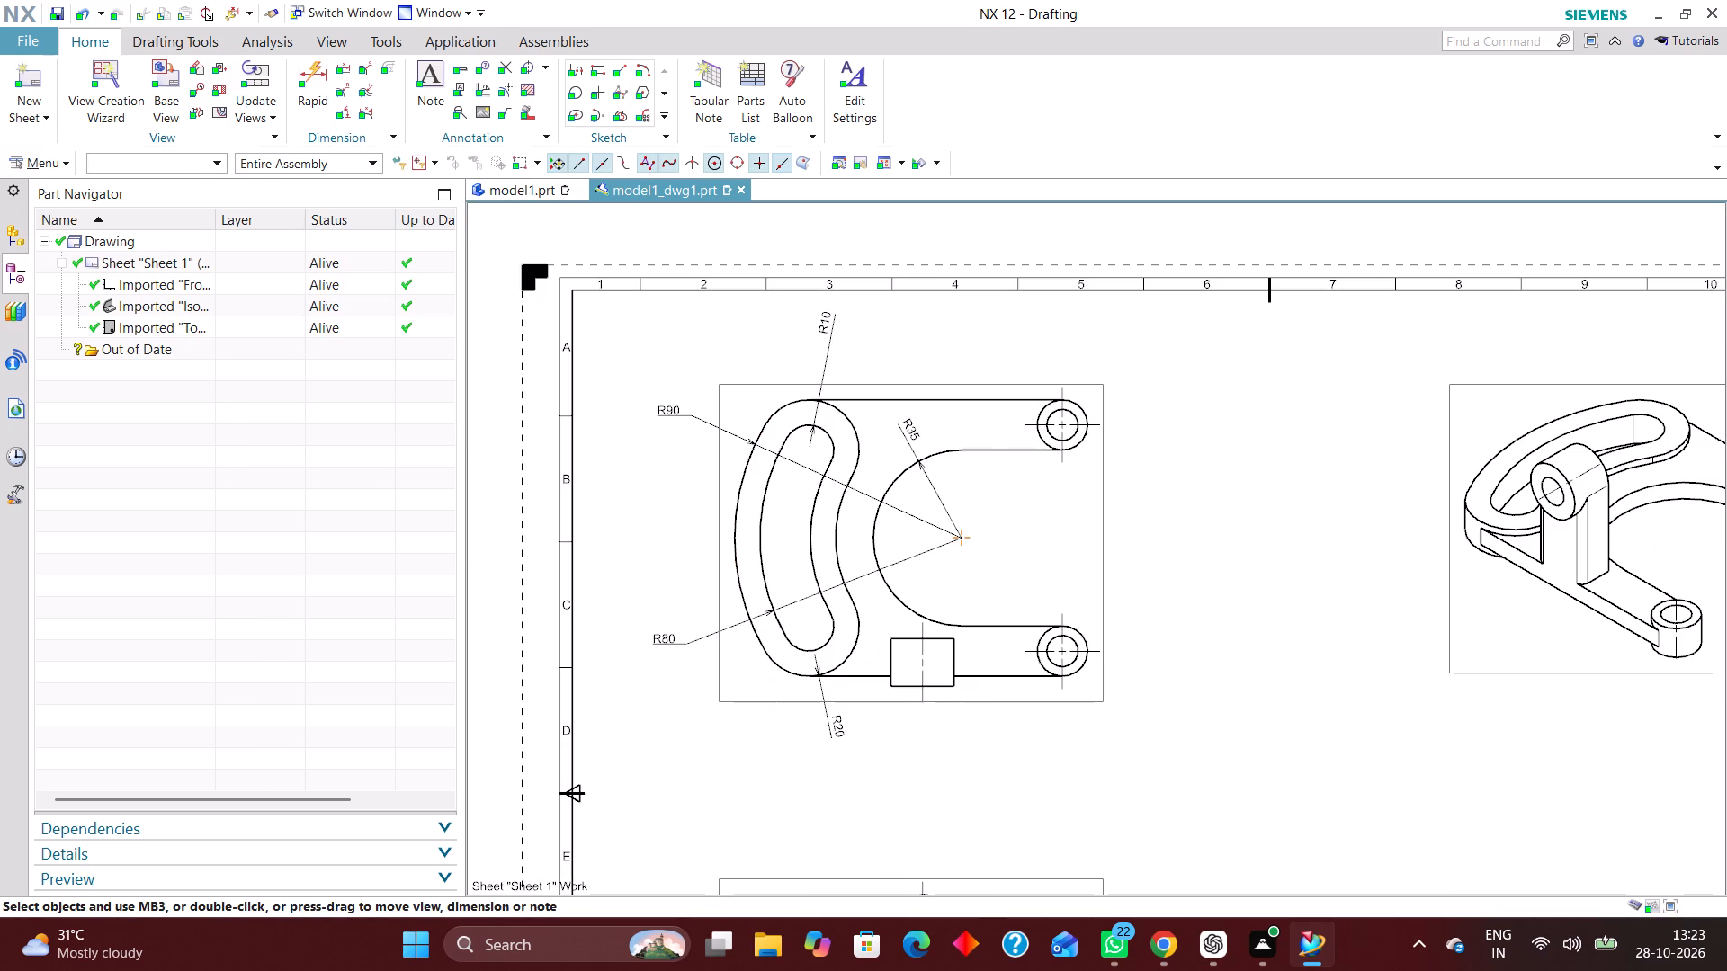
pyautogui.scroll(-2, 883, 539)
pyautogui.scroll(4, 910, 639)
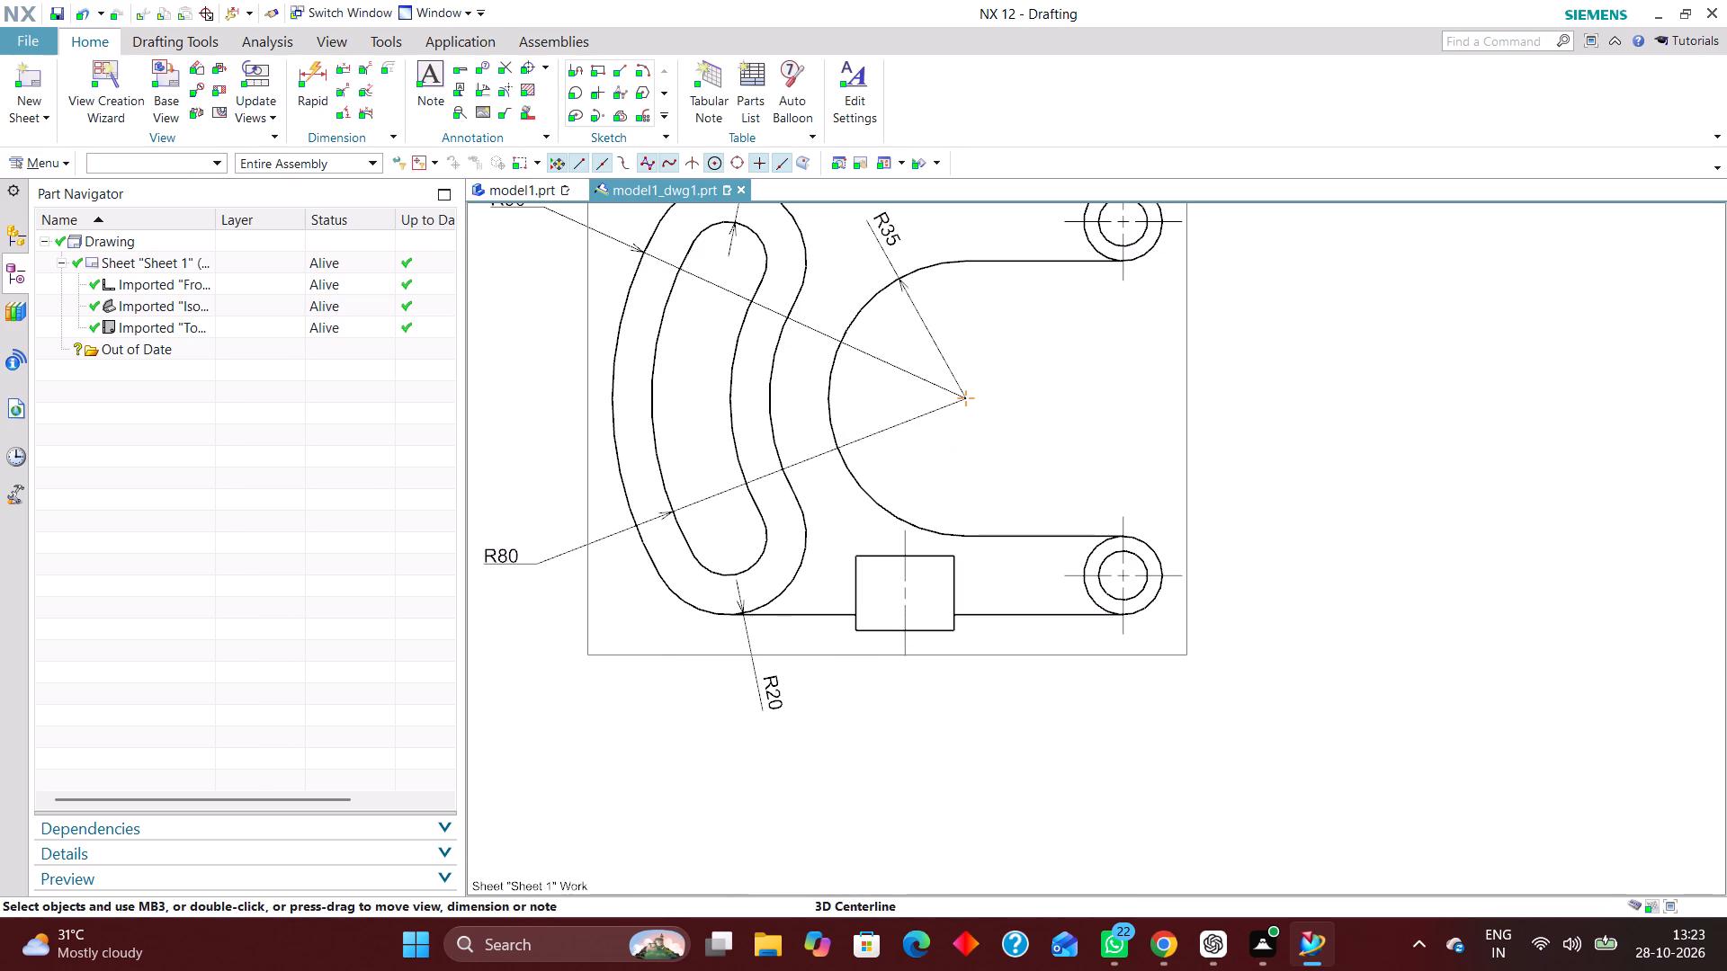
pyautogui.scroll(-2, 800, 500)
pyautogui.scroll(3, 802, 598)
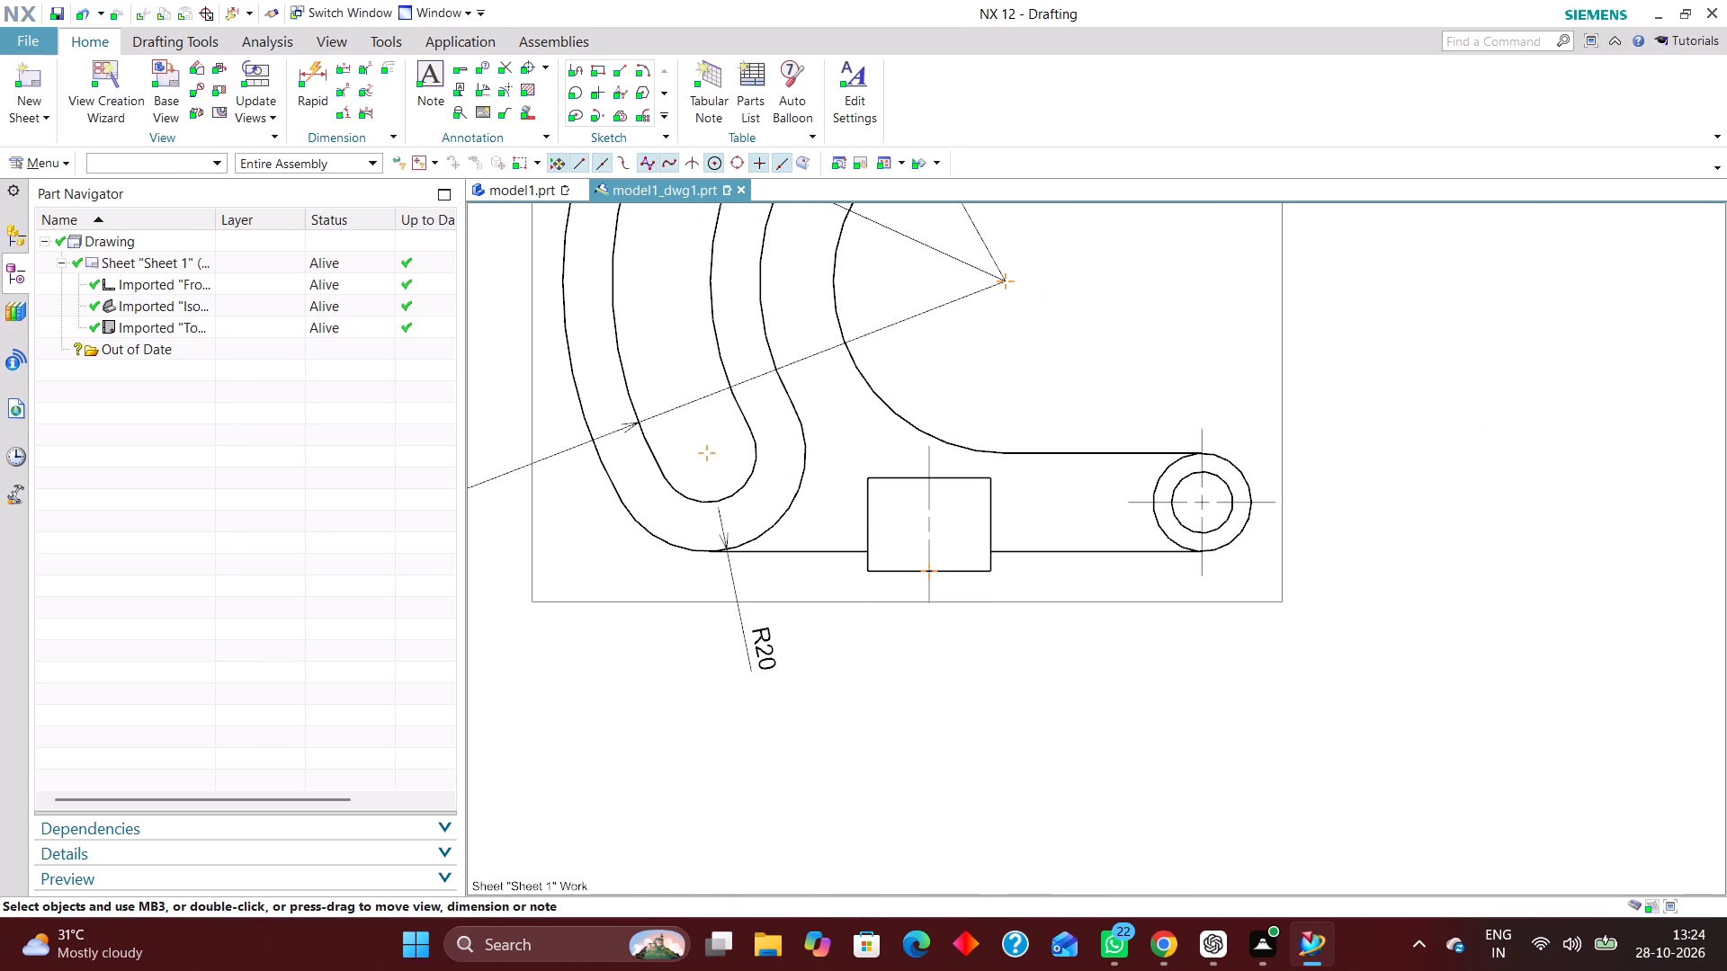
pyautogui.moveTo(756, 649); pyautogui.dragTo(790, 645)
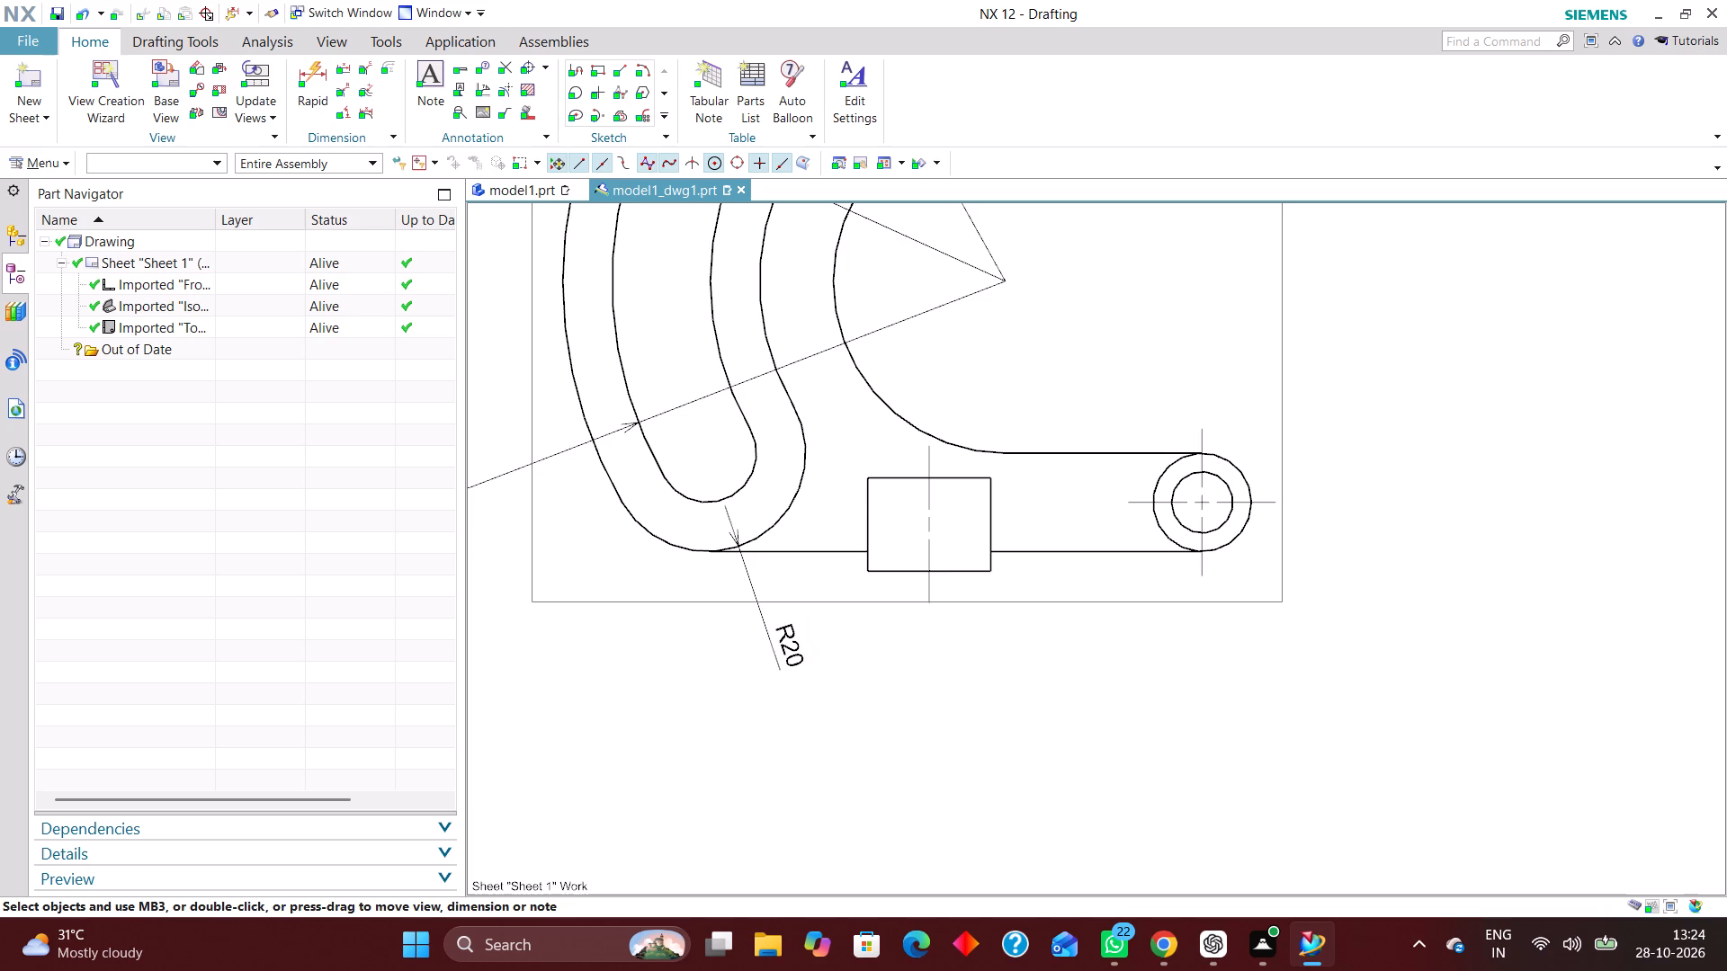
pyautogui.doubleClick(792, 651)
pyautogui.click(579, 771)
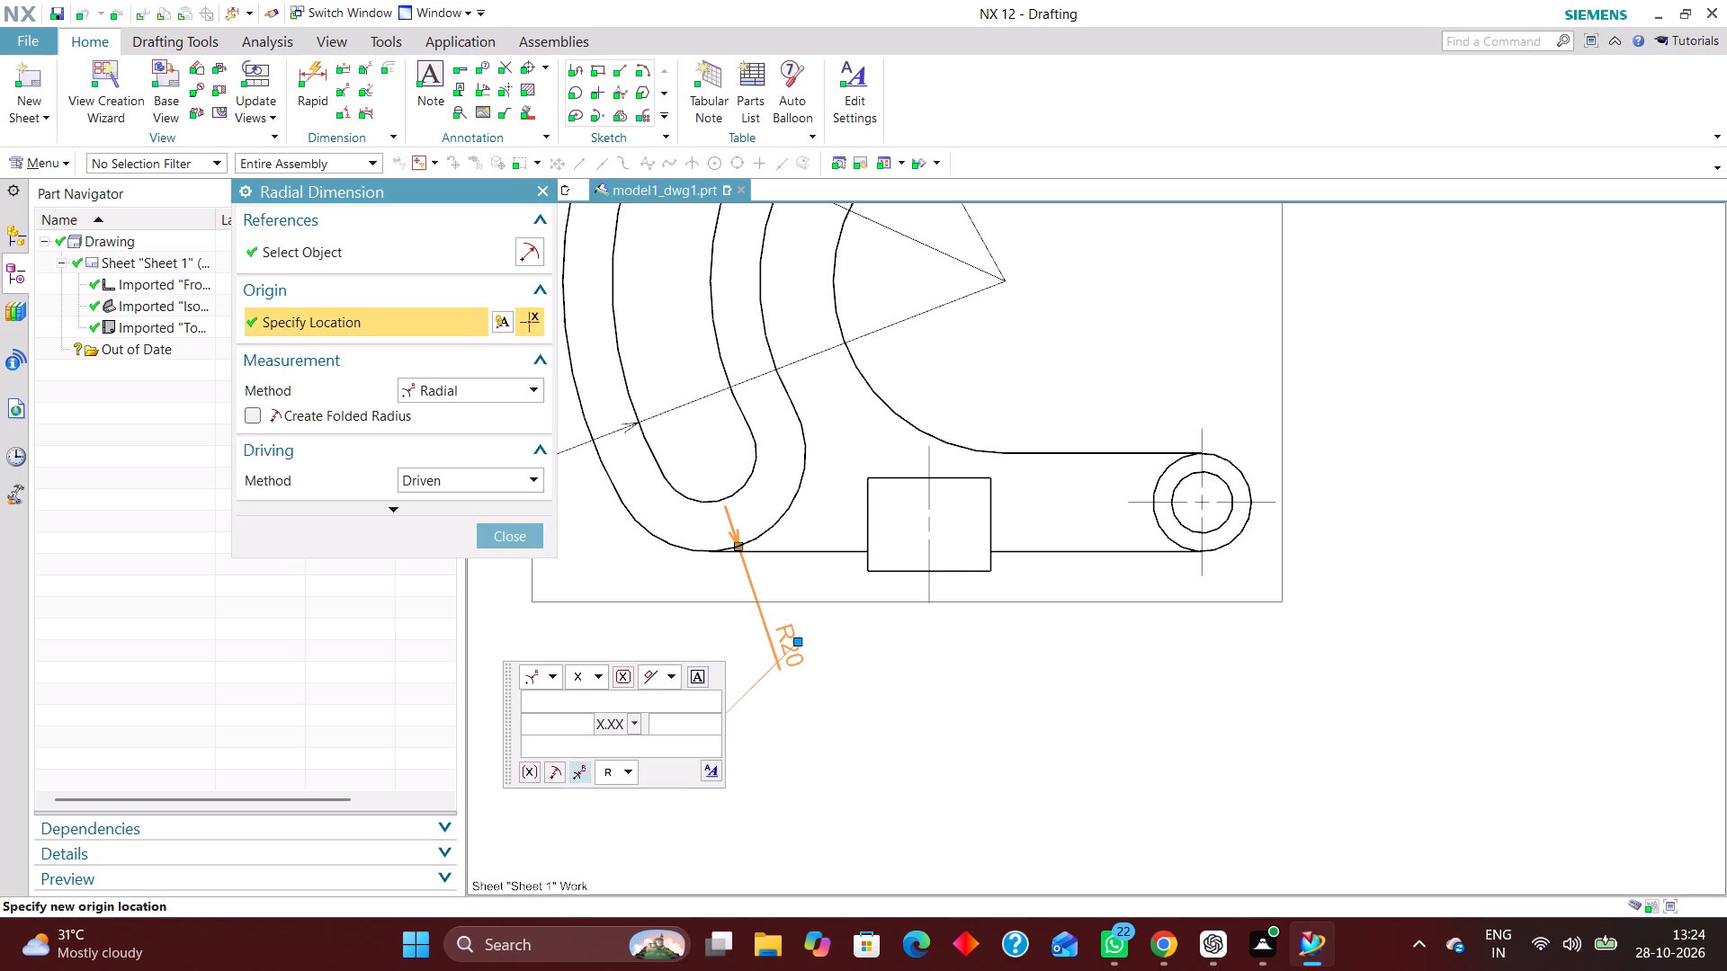
pyautogui.click(523, 526)
# Extend the R10 dimension's leader to the center of the slot's upper end arc using Radius to Center.
pyautogui.scroll(-3, 716, 655)
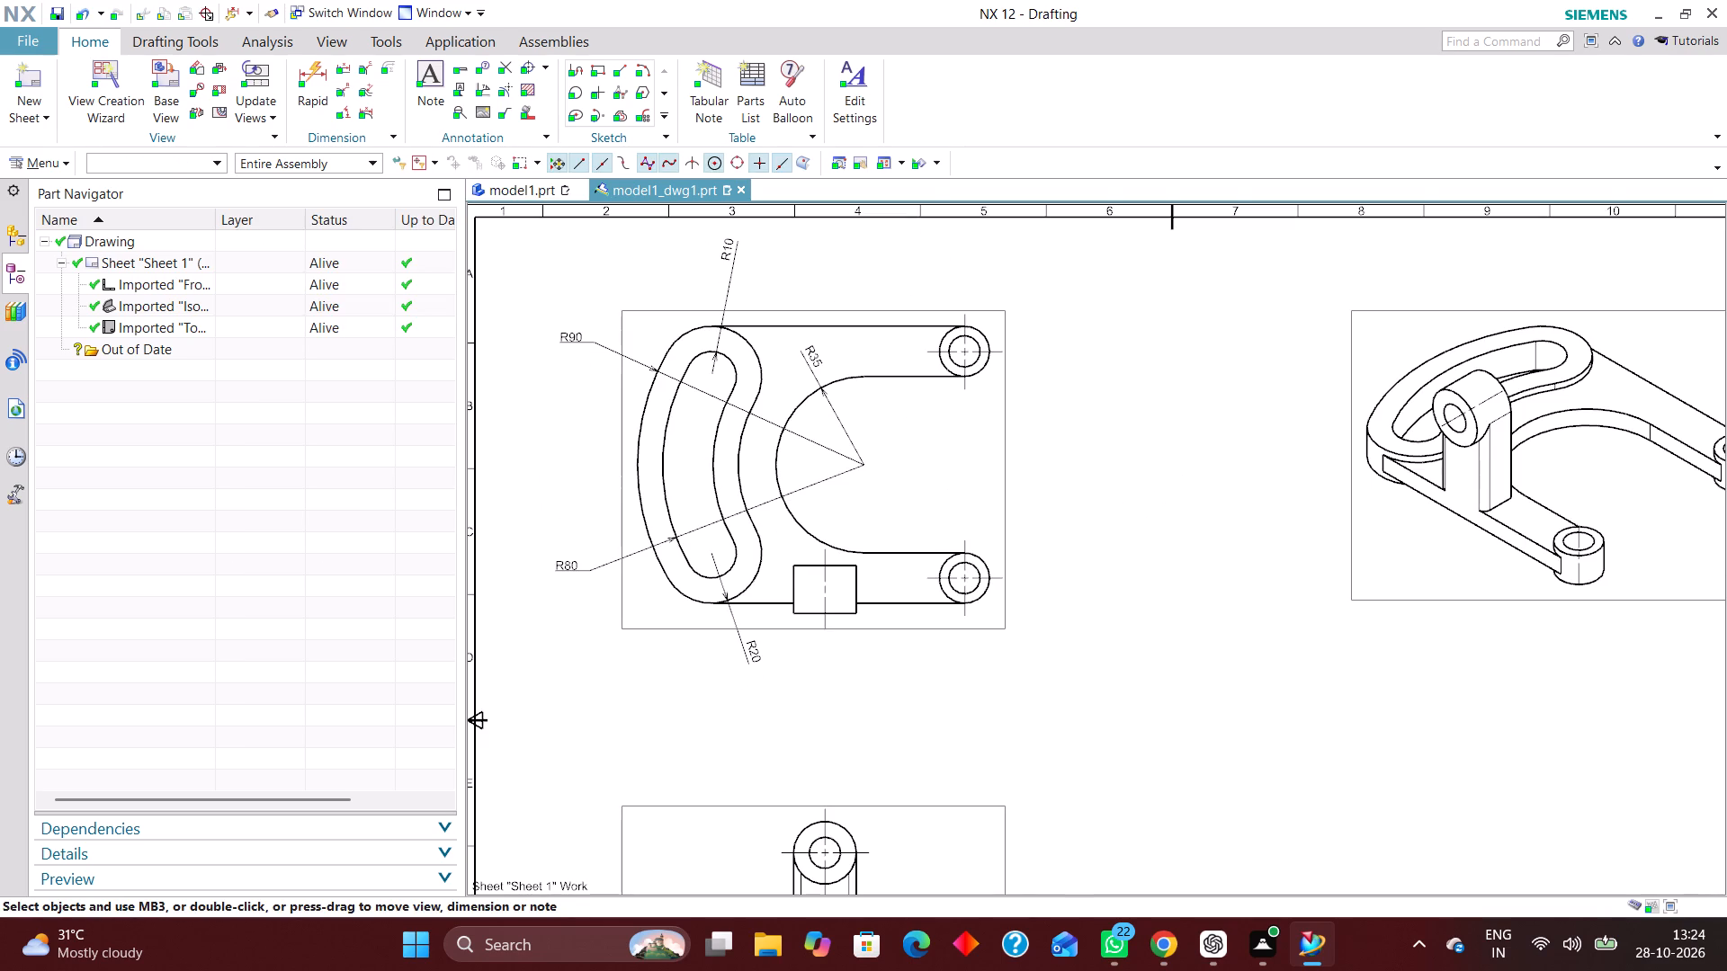
pyautogui.doubleClick(728, 247)
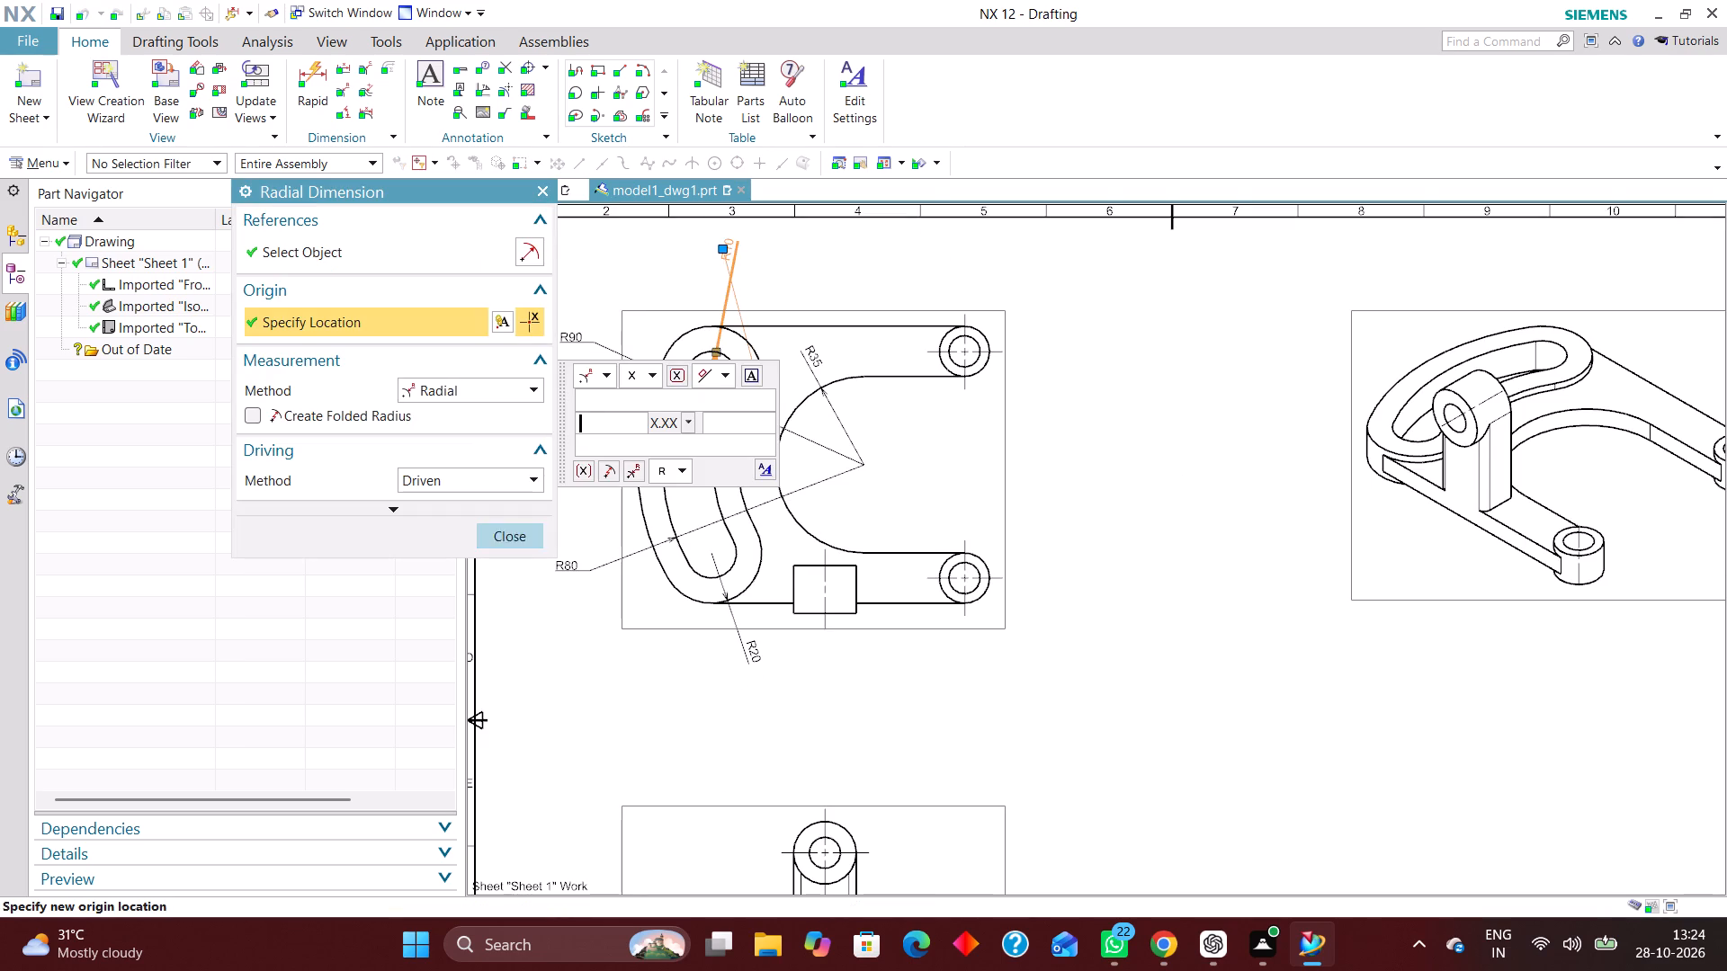
pyautogui.click(637, 477)
pyautogui.click(518, 538)
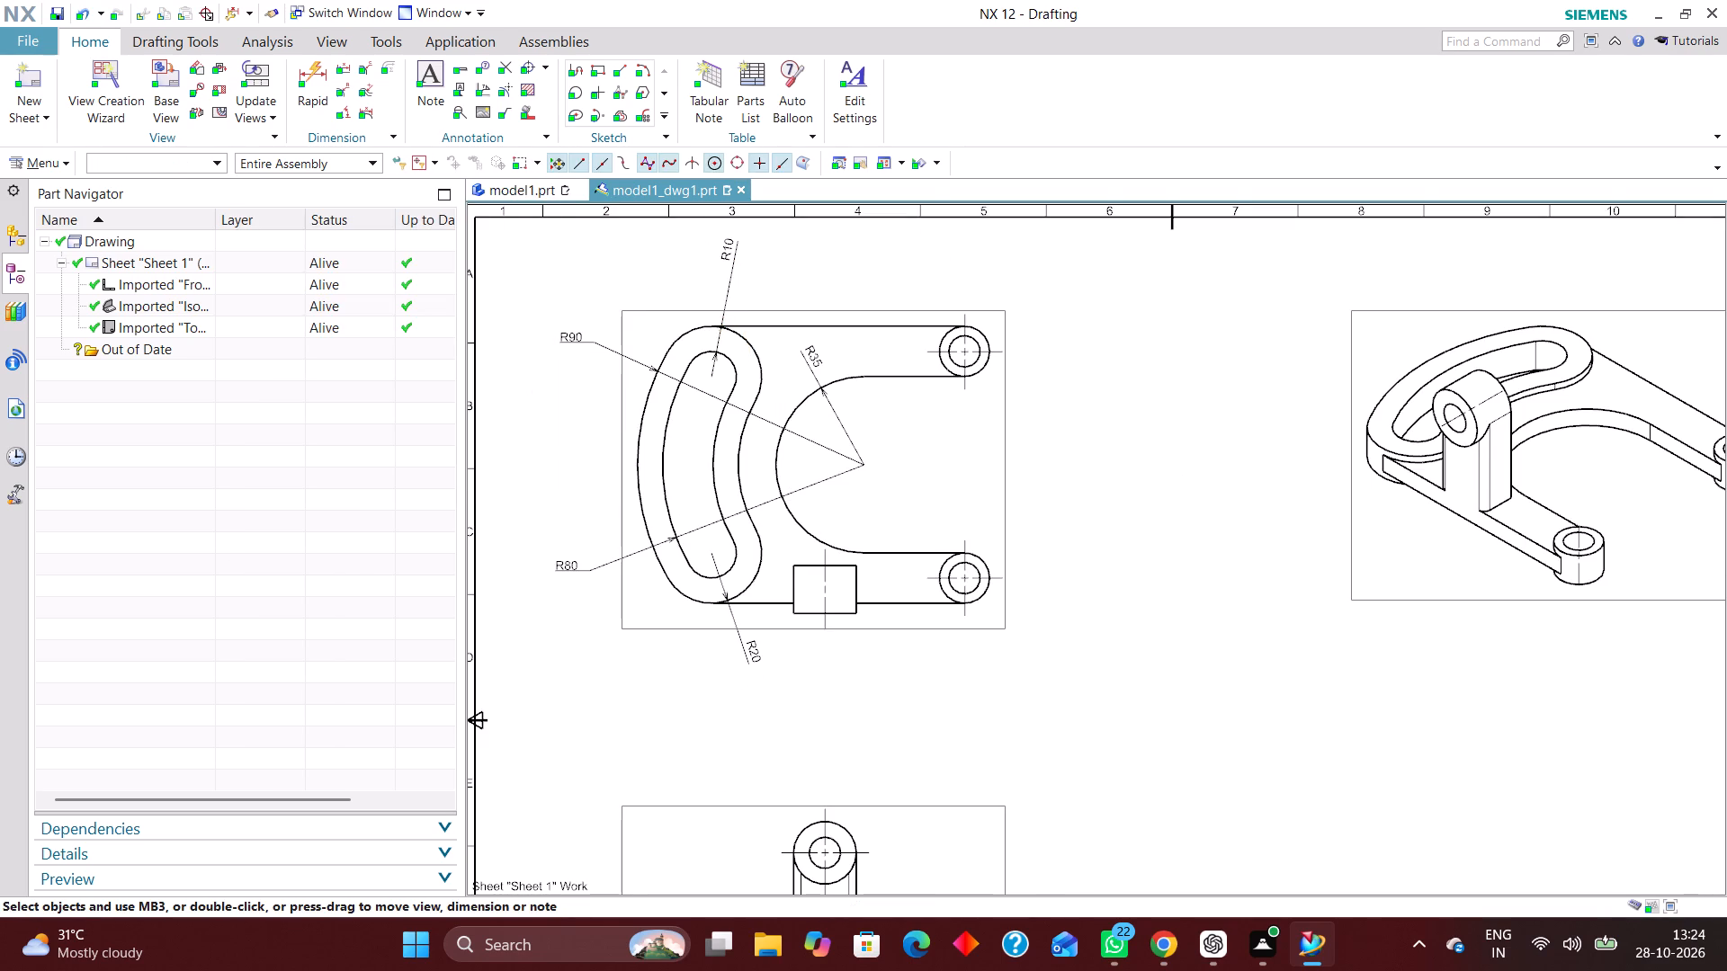
# Add a center mark to the slot's upper end arc in the plan view.
pyautogui.scroll(3, 732, 296)
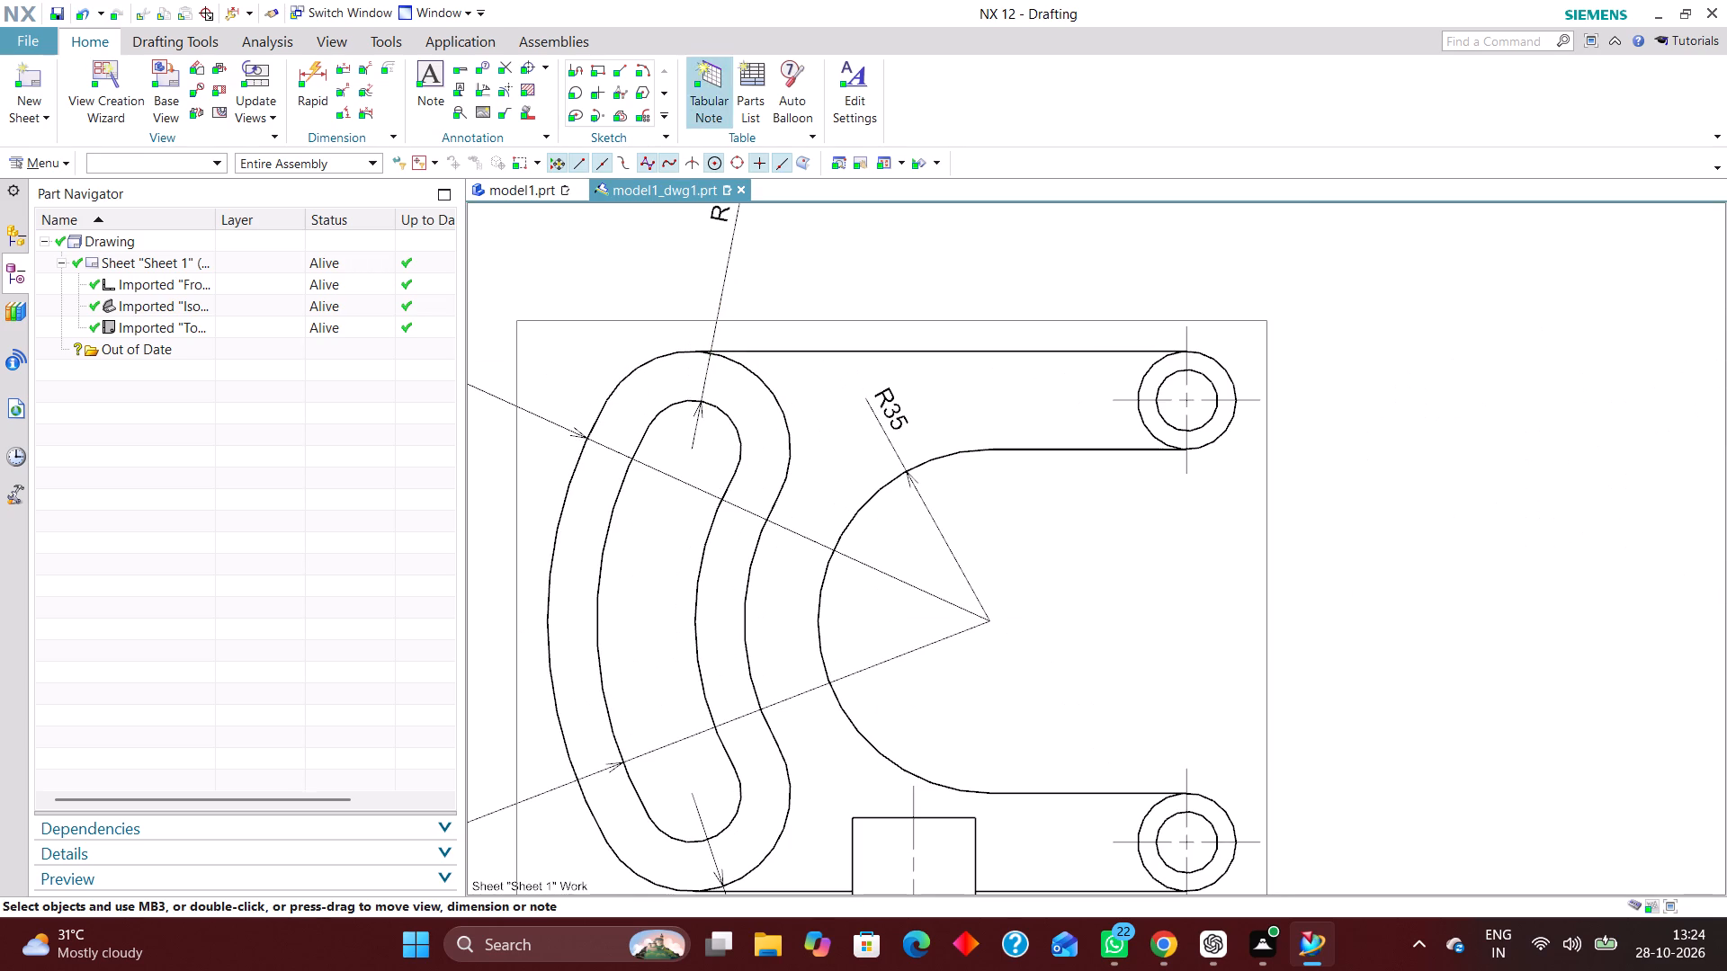
pyautogui.click(524, 61)
pyautogui.click(724, 414)
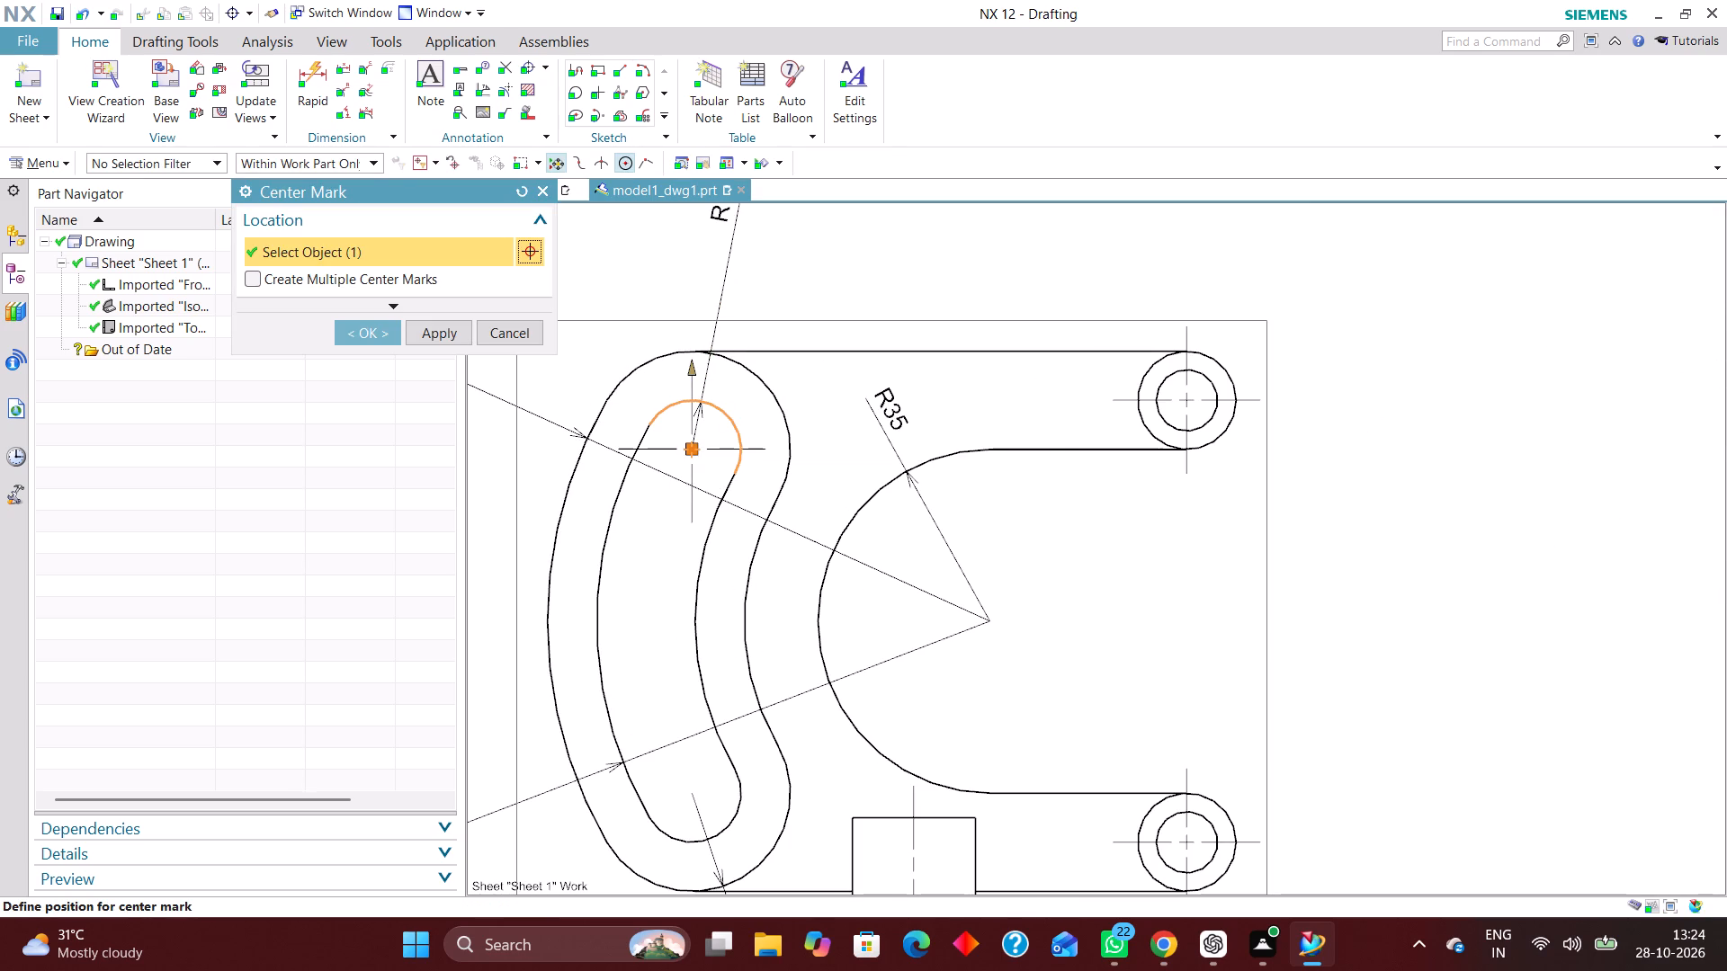
pyautogui.click(364, 320)
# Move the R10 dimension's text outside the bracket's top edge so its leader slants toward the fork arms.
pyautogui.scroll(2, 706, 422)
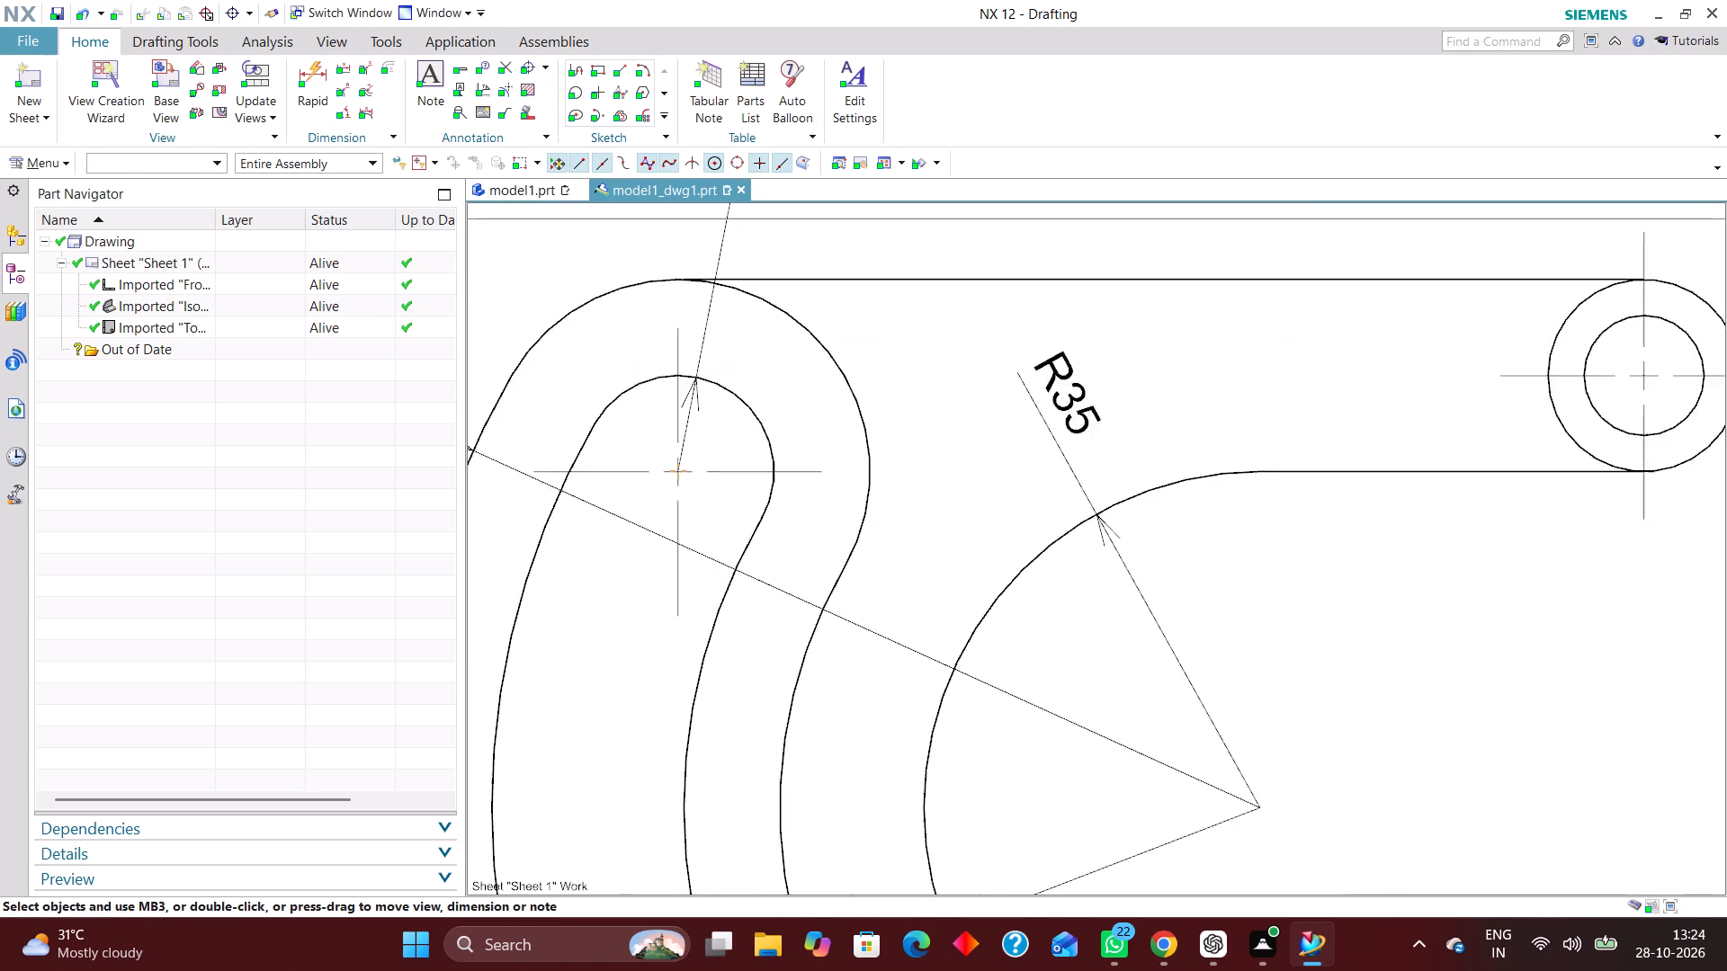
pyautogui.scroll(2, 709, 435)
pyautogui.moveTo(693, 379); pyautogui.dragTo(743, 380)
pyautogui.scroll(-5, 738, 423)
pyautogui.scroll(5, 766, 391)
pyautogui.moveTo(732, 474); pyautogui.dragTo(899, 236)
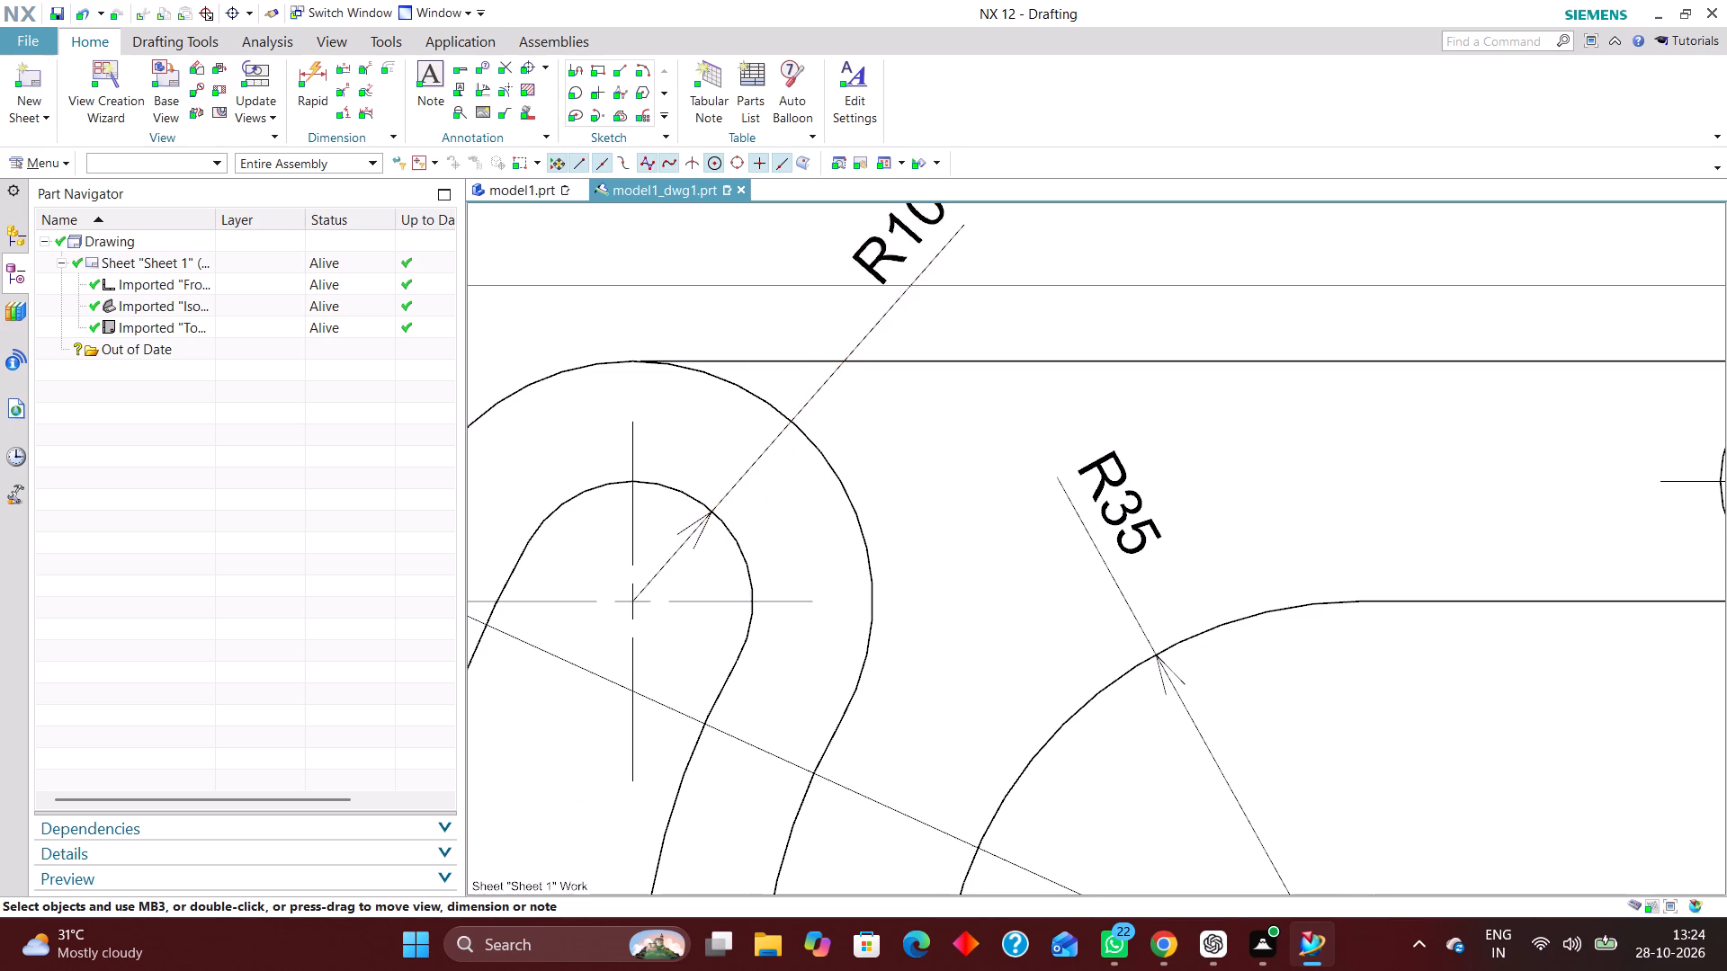
# Add a center mark to the slot's lower end arc.
pyautogui.scroll(-6, 828, 402)
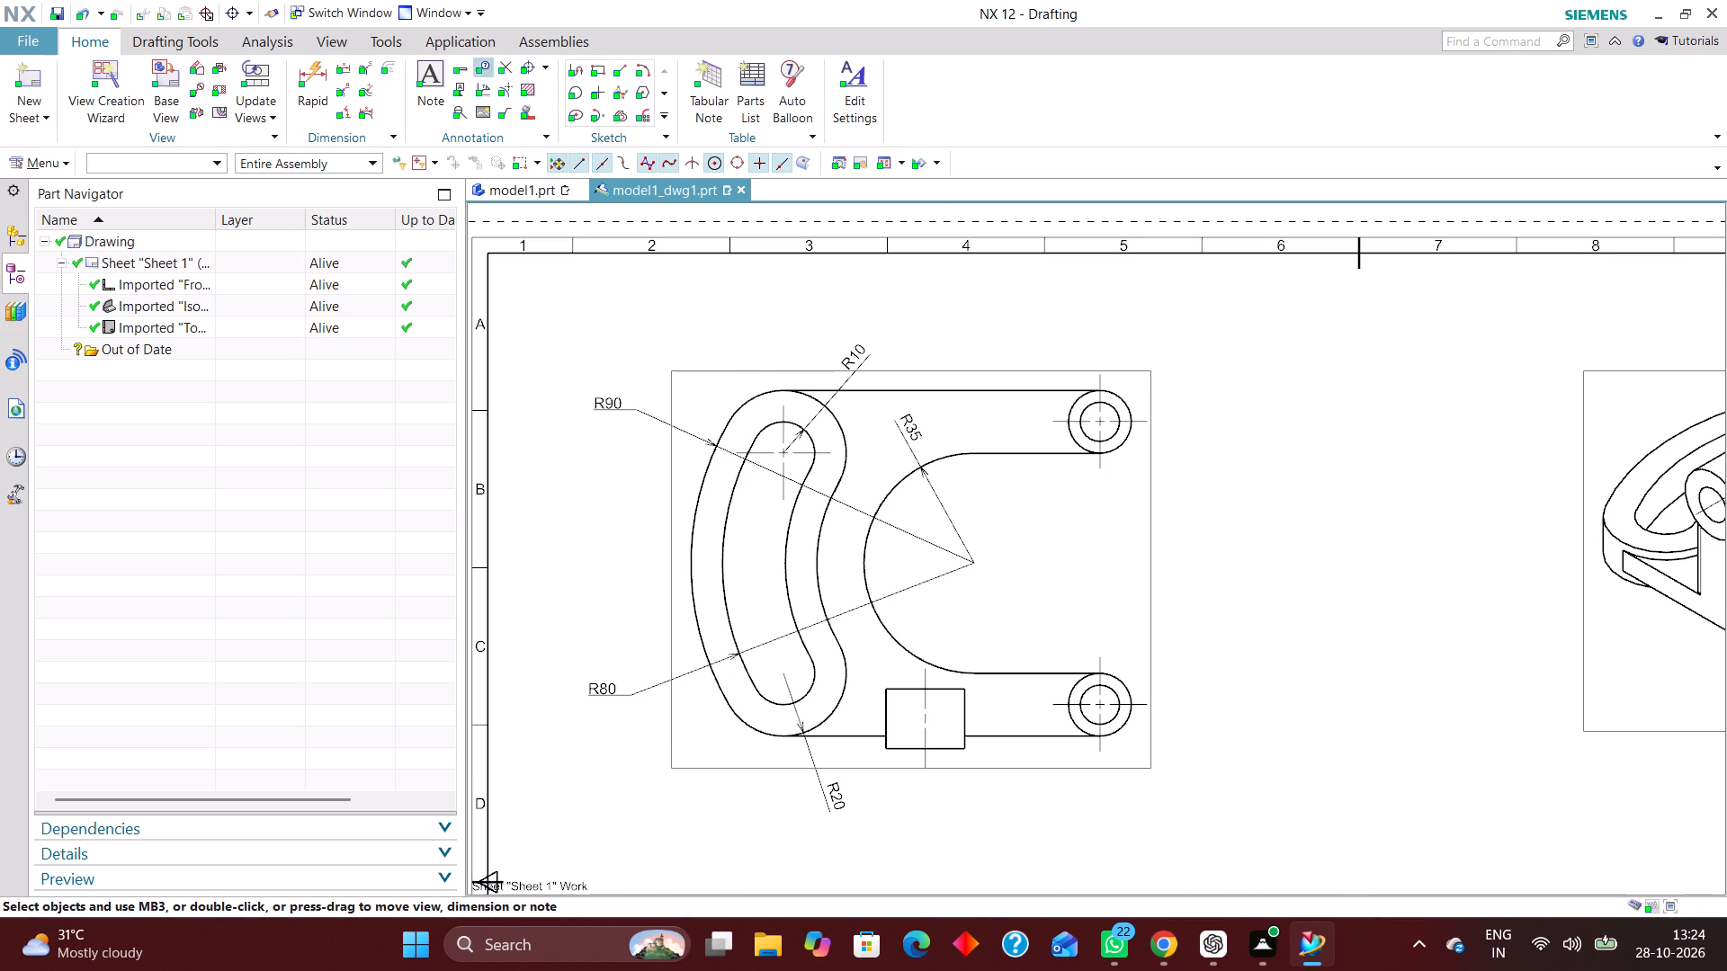
pyautogui.click(529, 68)
pyautogui.click(778, 705)
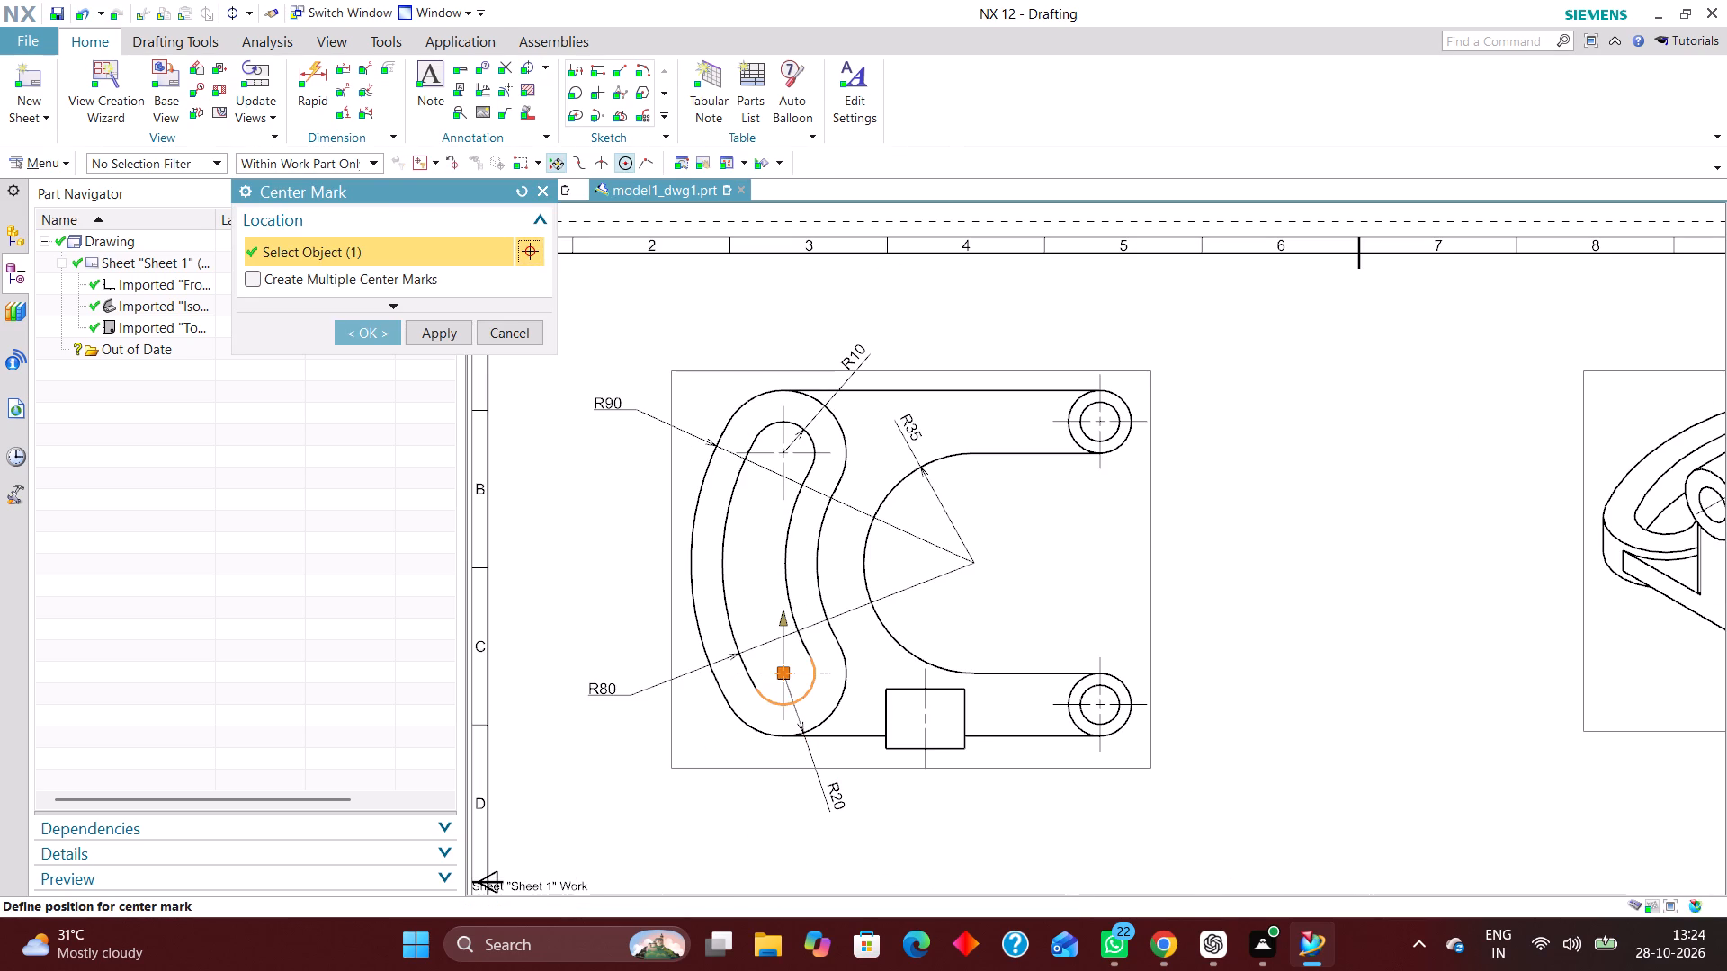
pyautogui.click(369, 326)
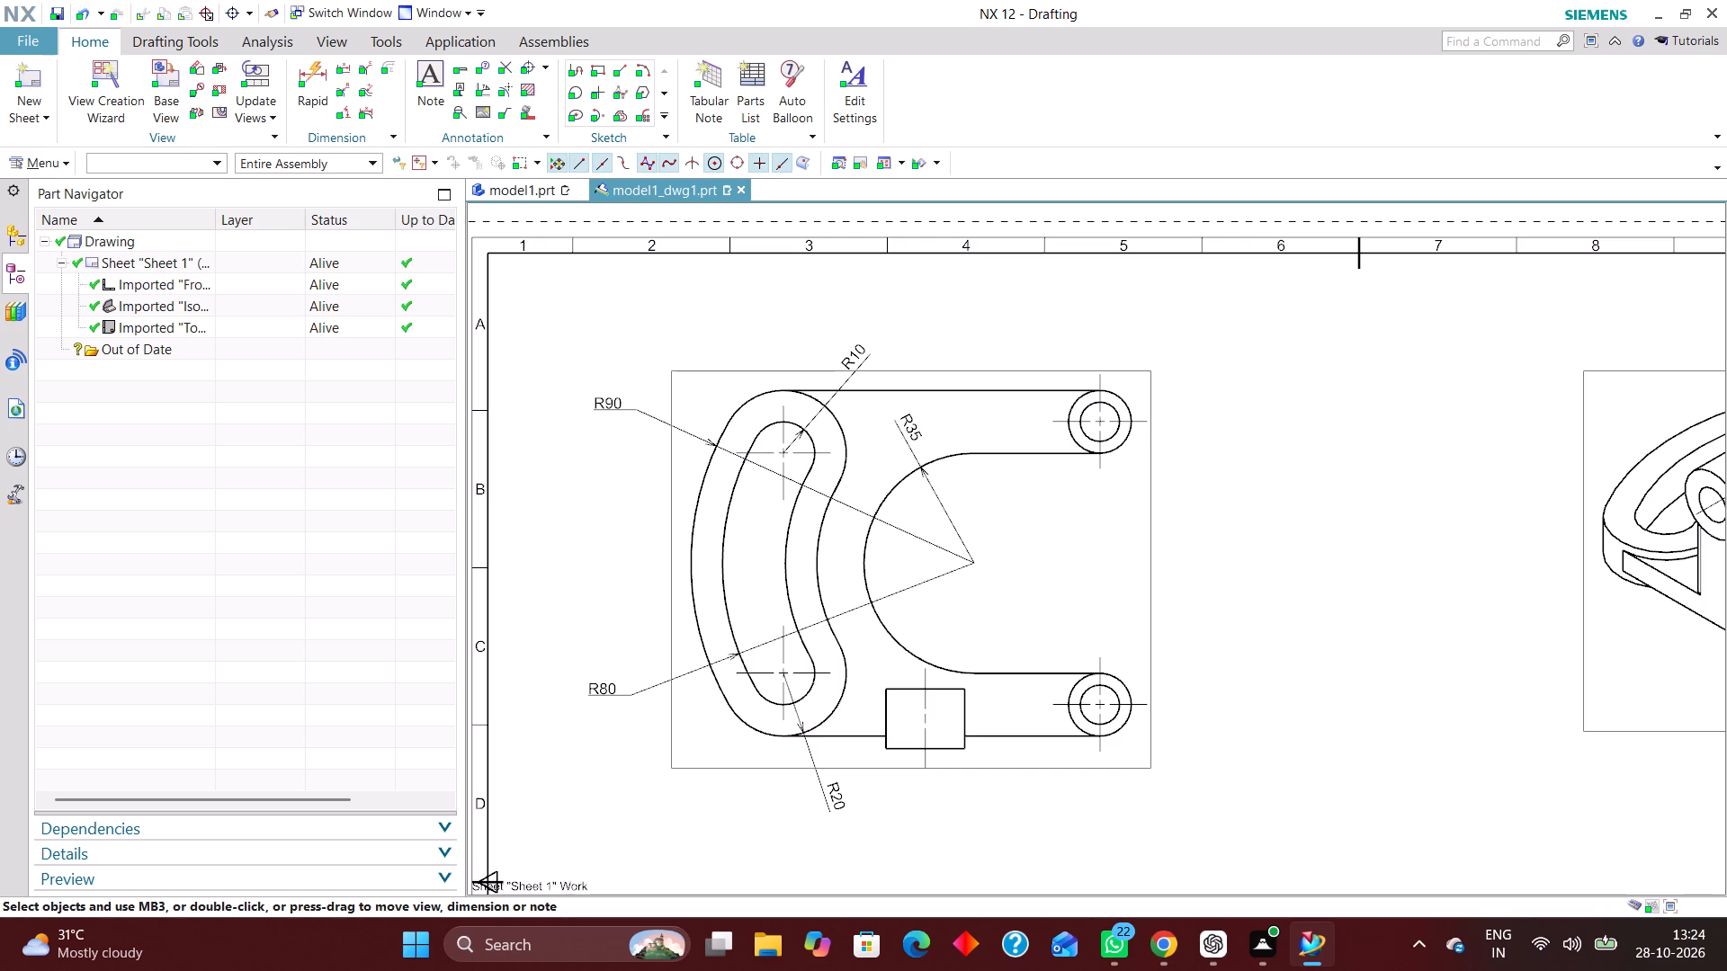
# Set the R20 dimension's text to Horizontal Text with Text above Stub and place it below the outline, toward the square boss.
pyautogui.doubleClick(837, 804)
pyautogui.click(730, 793)
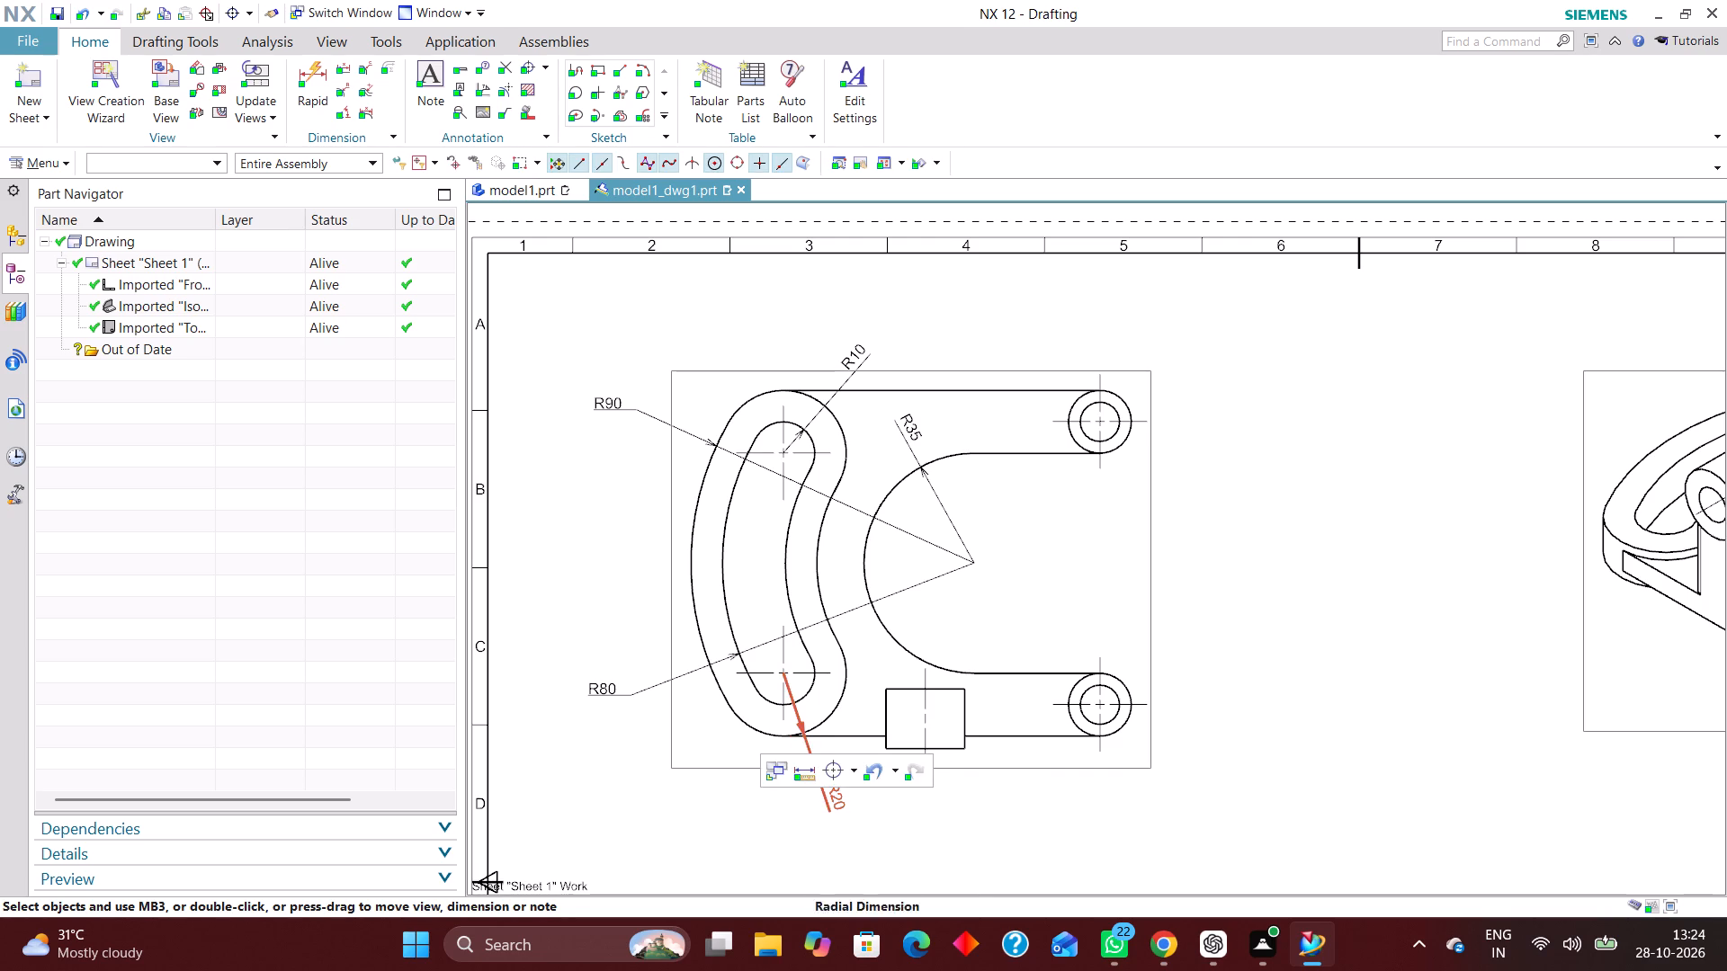
pyautogui.click(1002, 818)
pyautogui.doubleClick(837, 800)
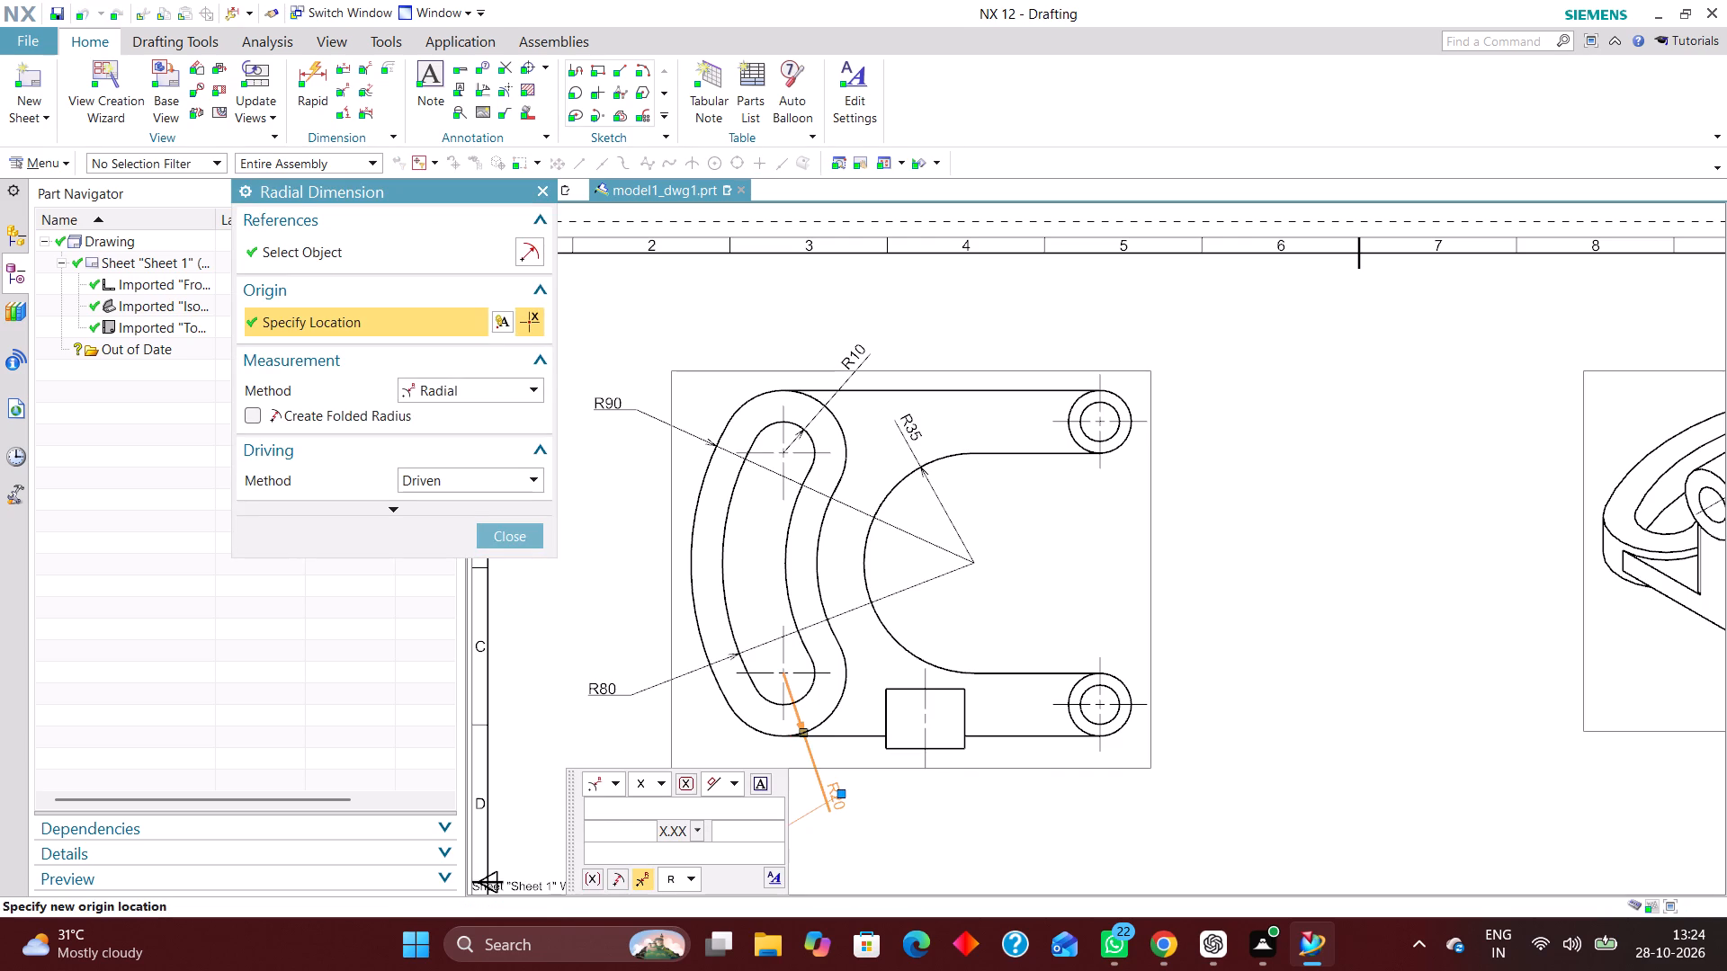
pyautogui.click(775, 874)
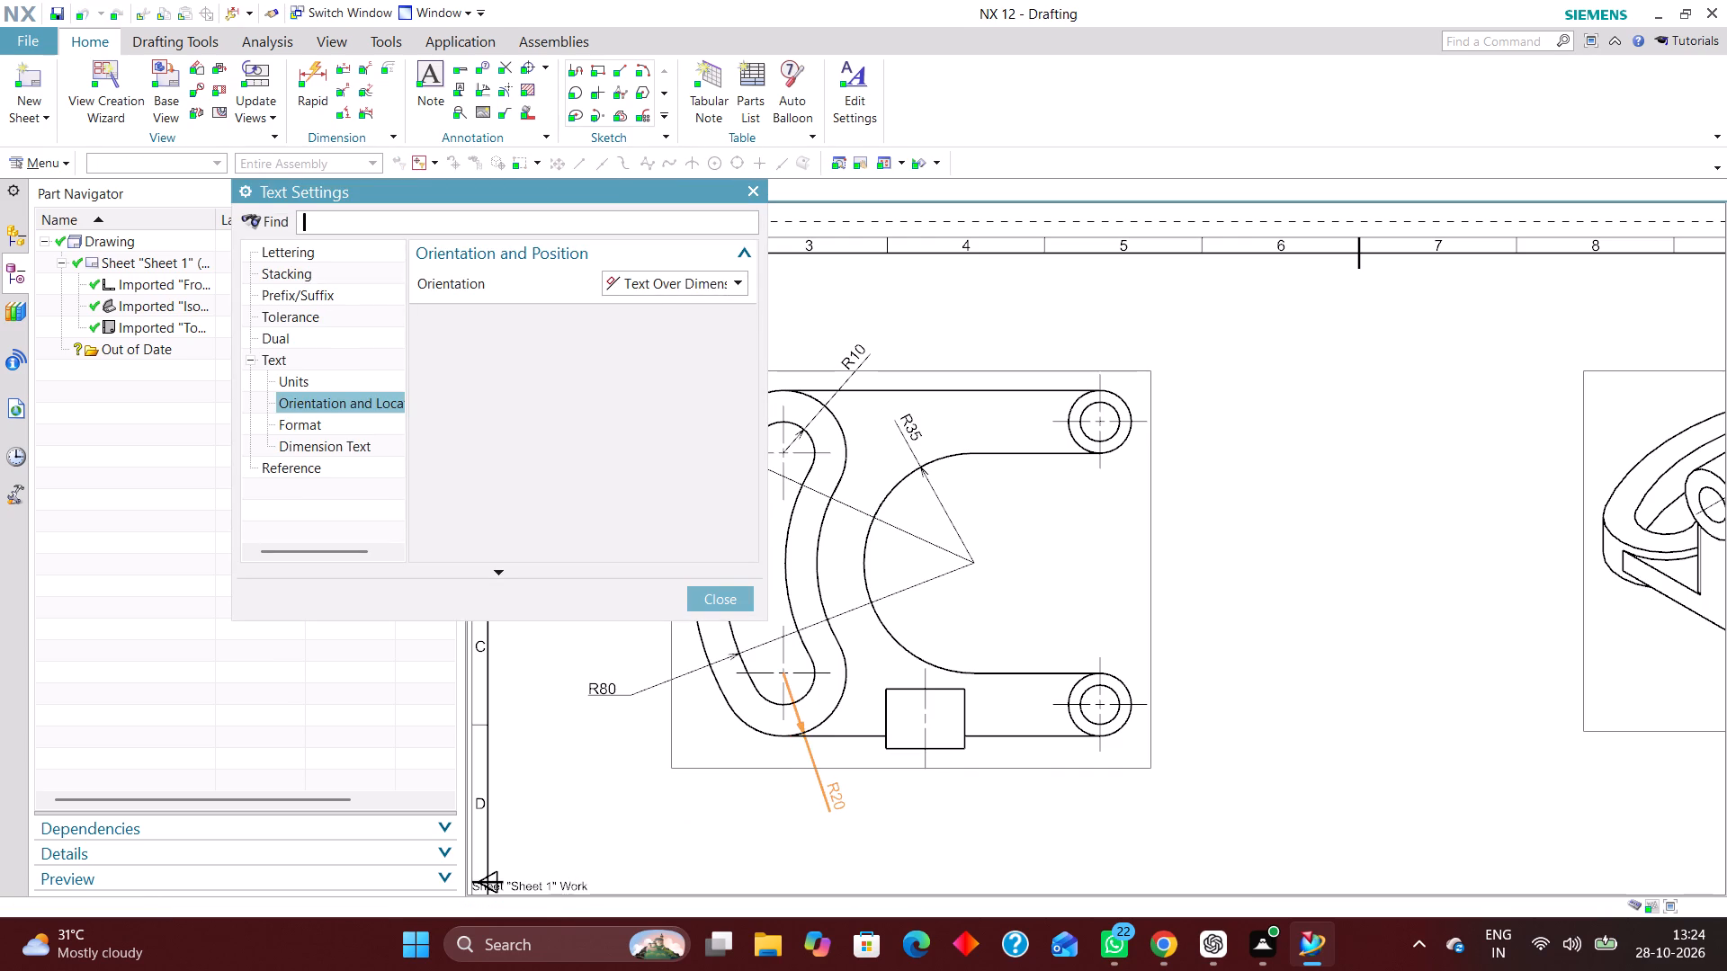
pyautogui.click(696, 288)
pyautogui.click(703, 305)
pyautogui.click(714, 313)
pyautogui.click(704, 349)
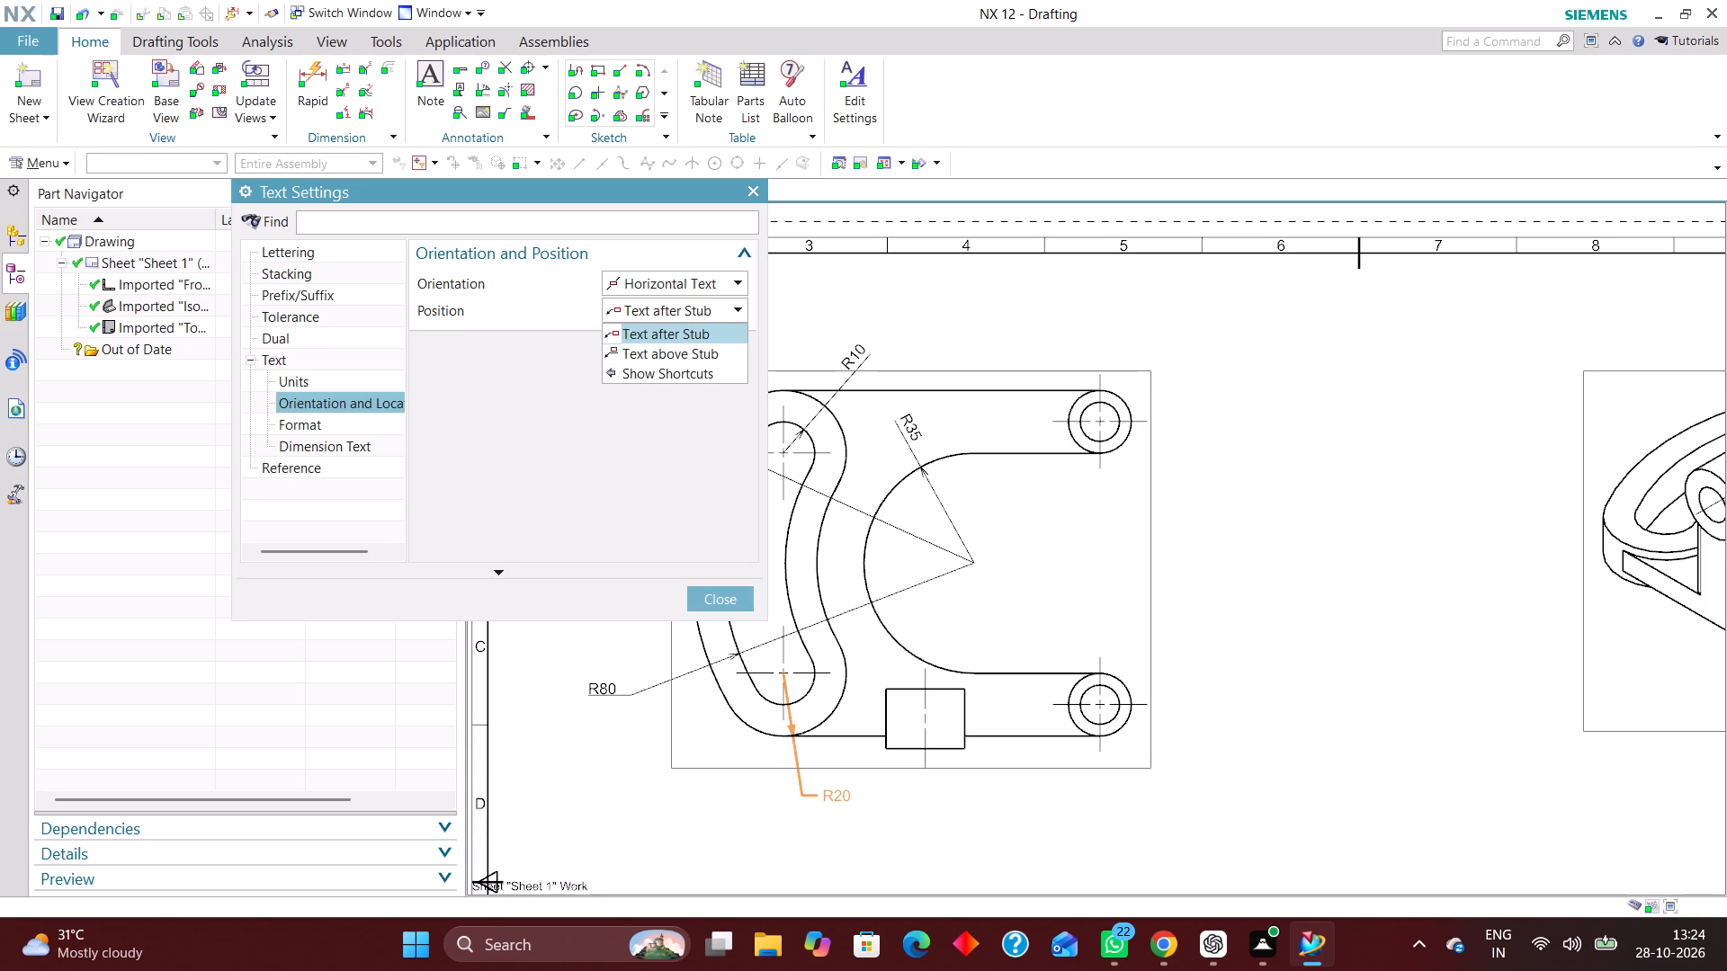
pyautogui.click(718, 601)
pyautogui.scroll(-1, 686, 484)
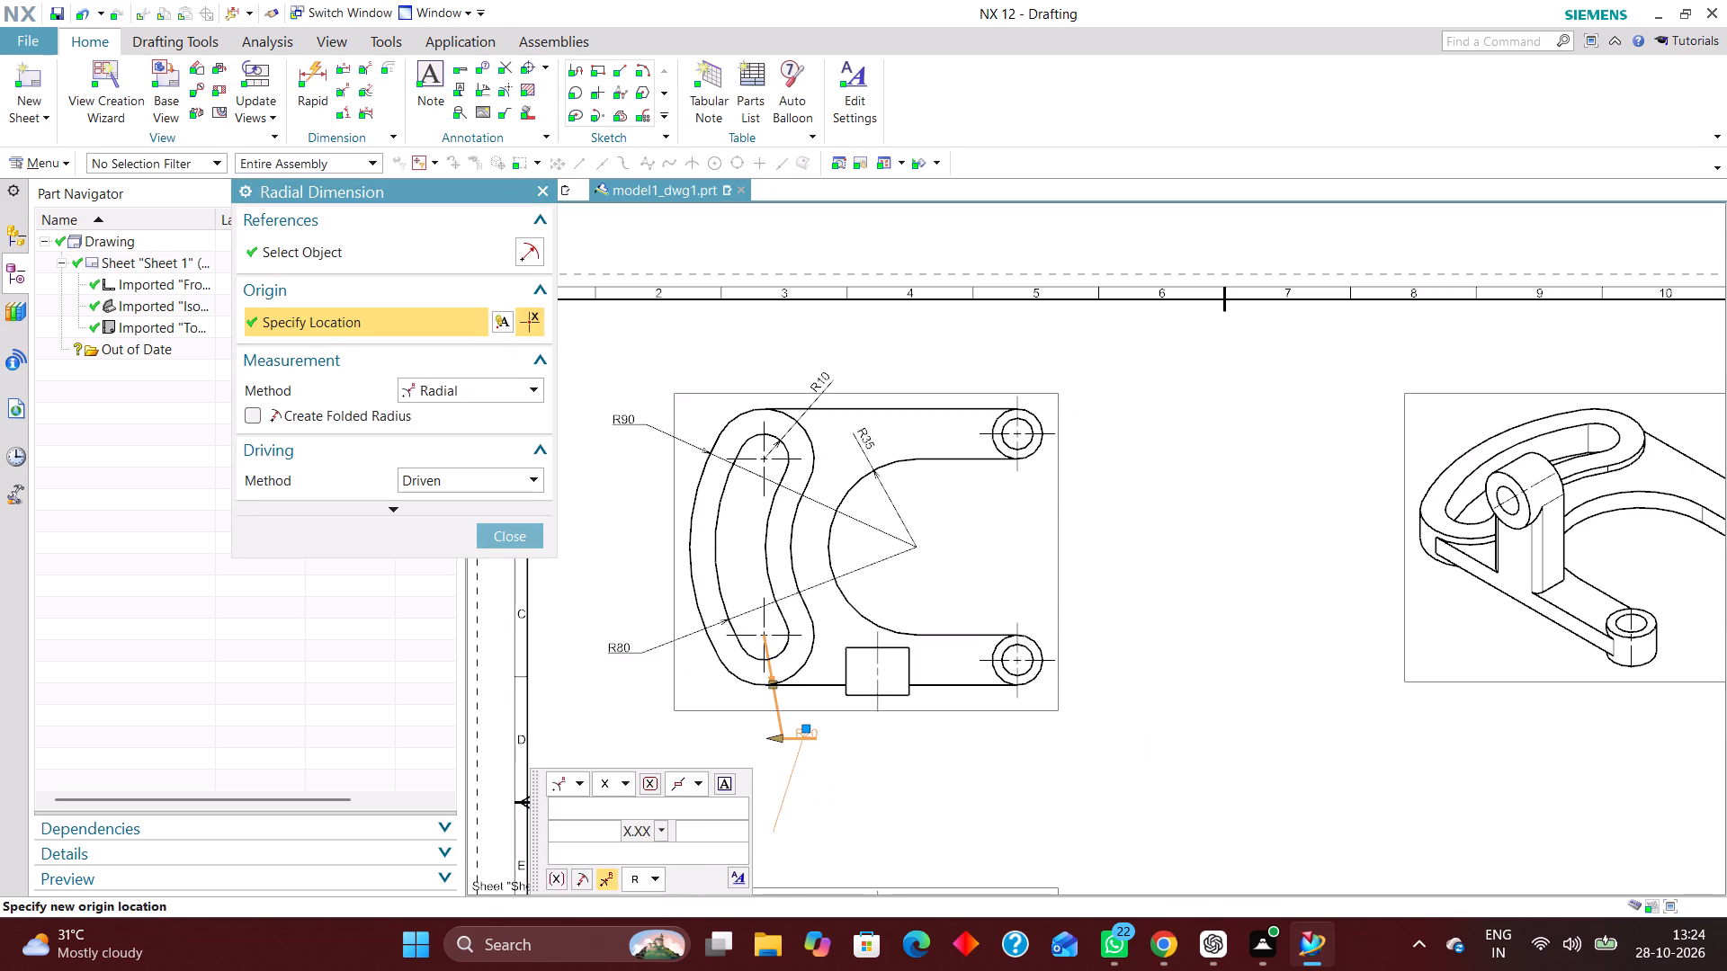
pyautogui.click(521, 542)
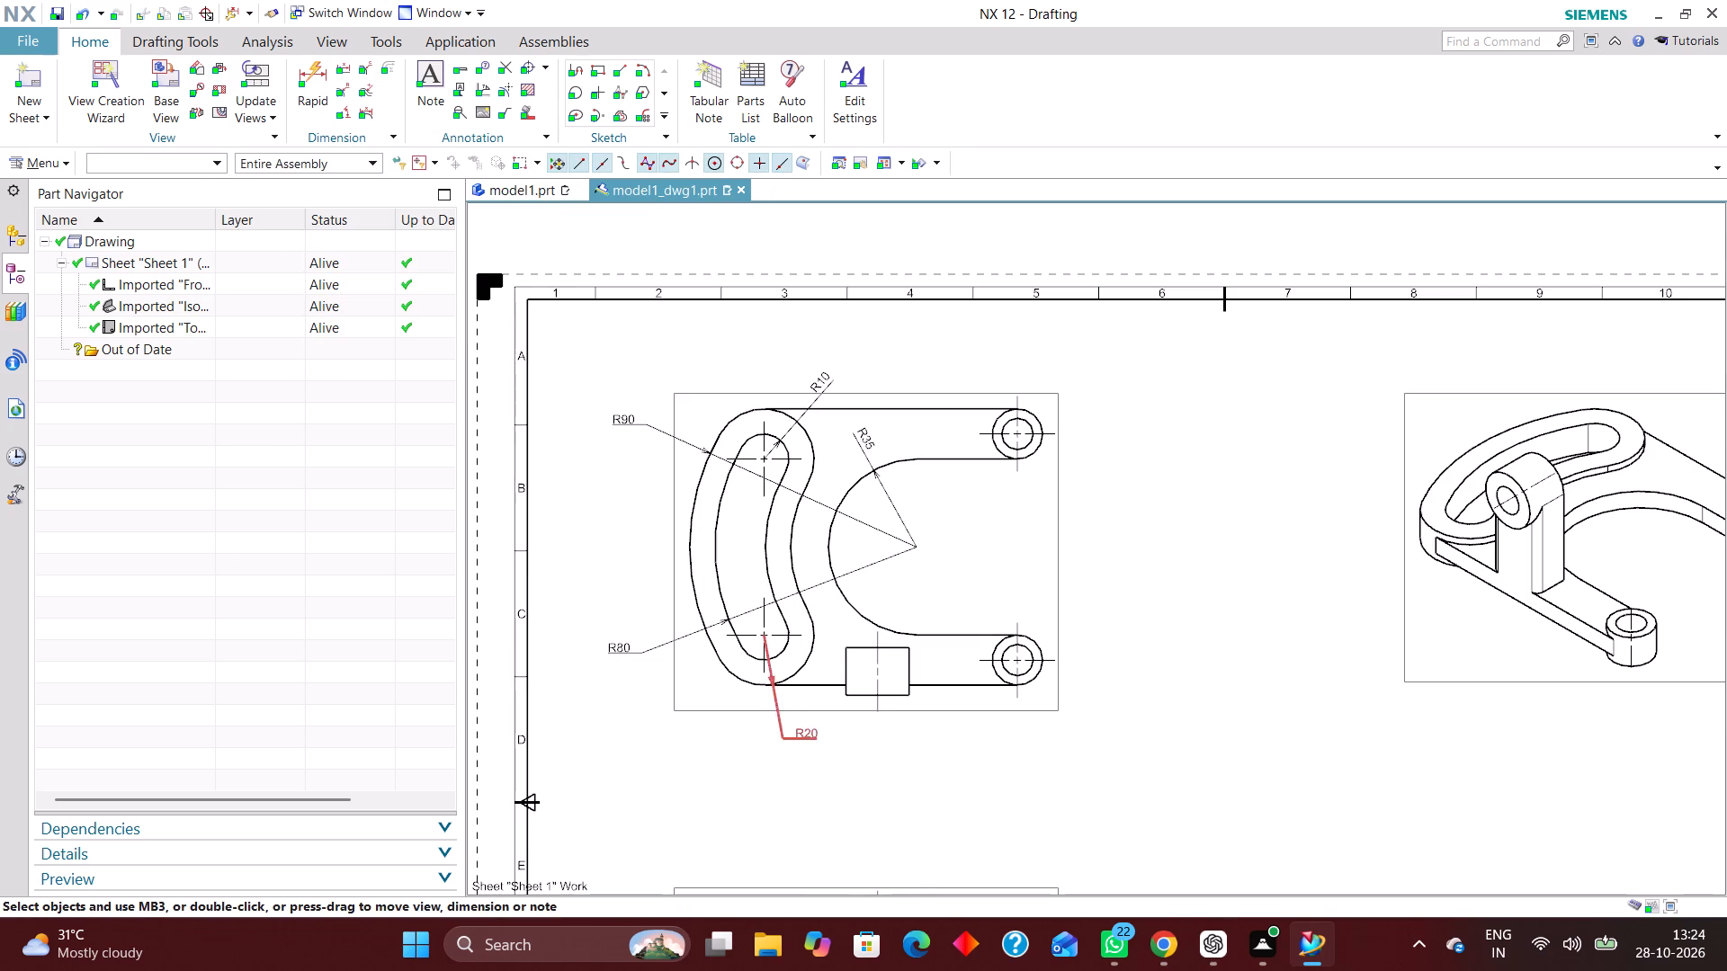
pyautogui.moveTo(810, 739); pyautogui.dragTo(847, 733)
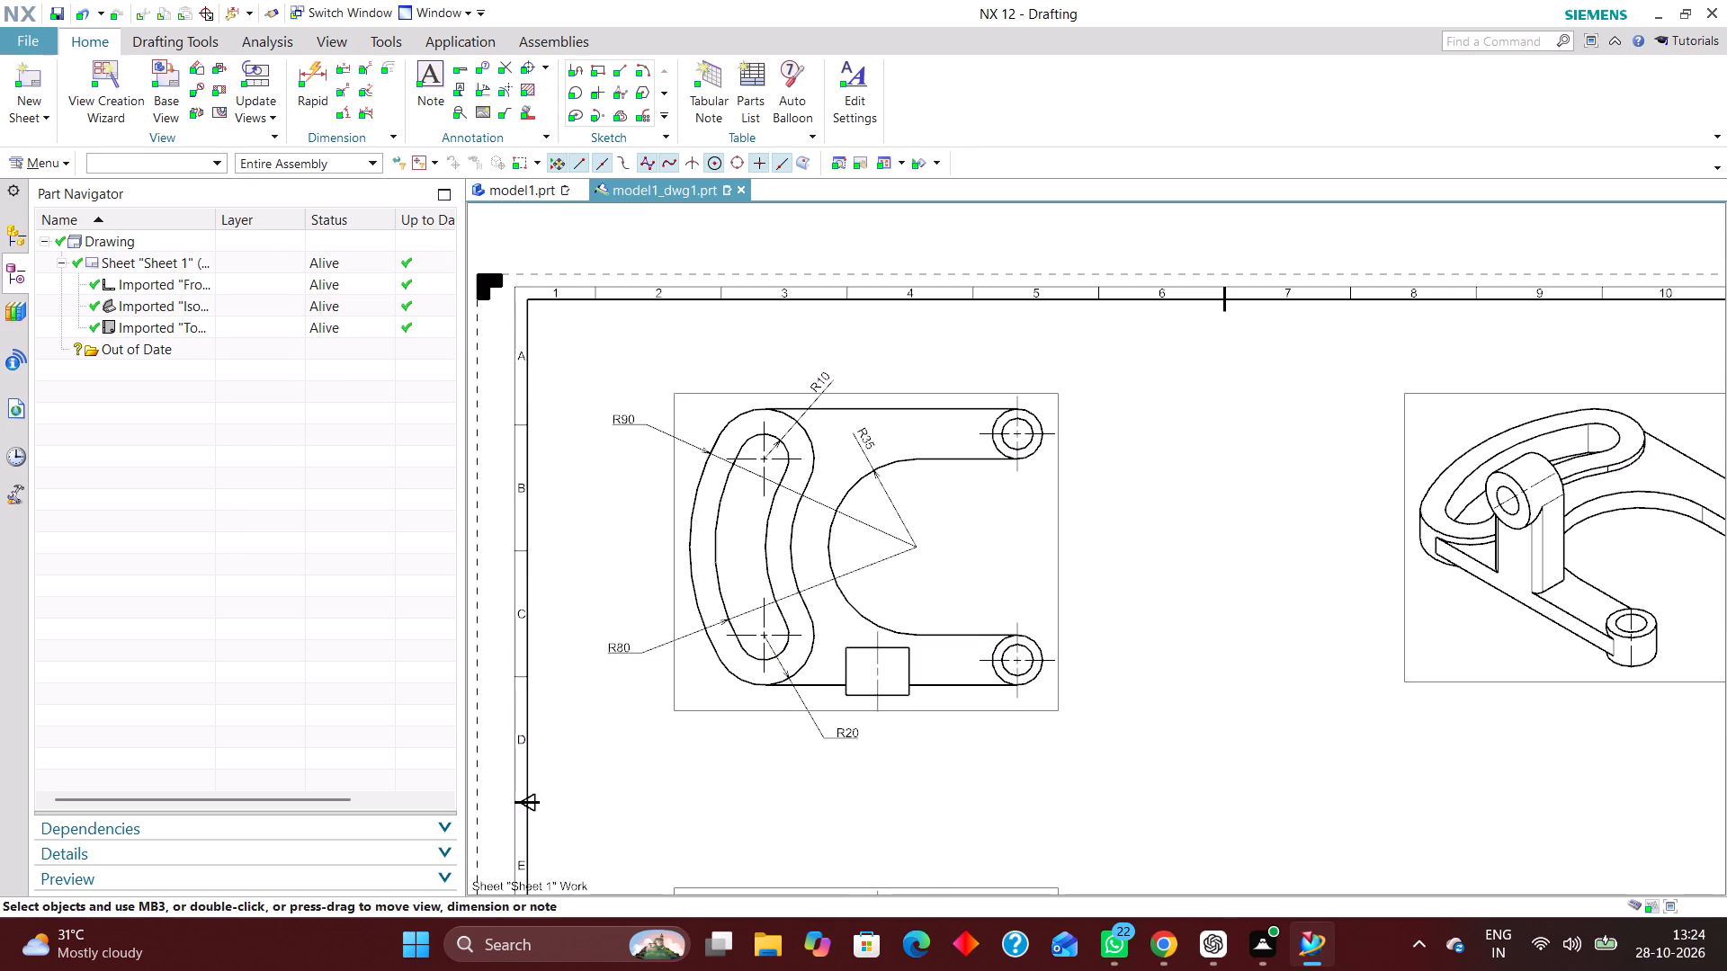
# Set the R10 dimension's text to Horizontal Text with Text above Stub and place it above the plan view.
pyautogui.scroll(2, 826, 361)
pyautogui.doubleClick(826, 383)
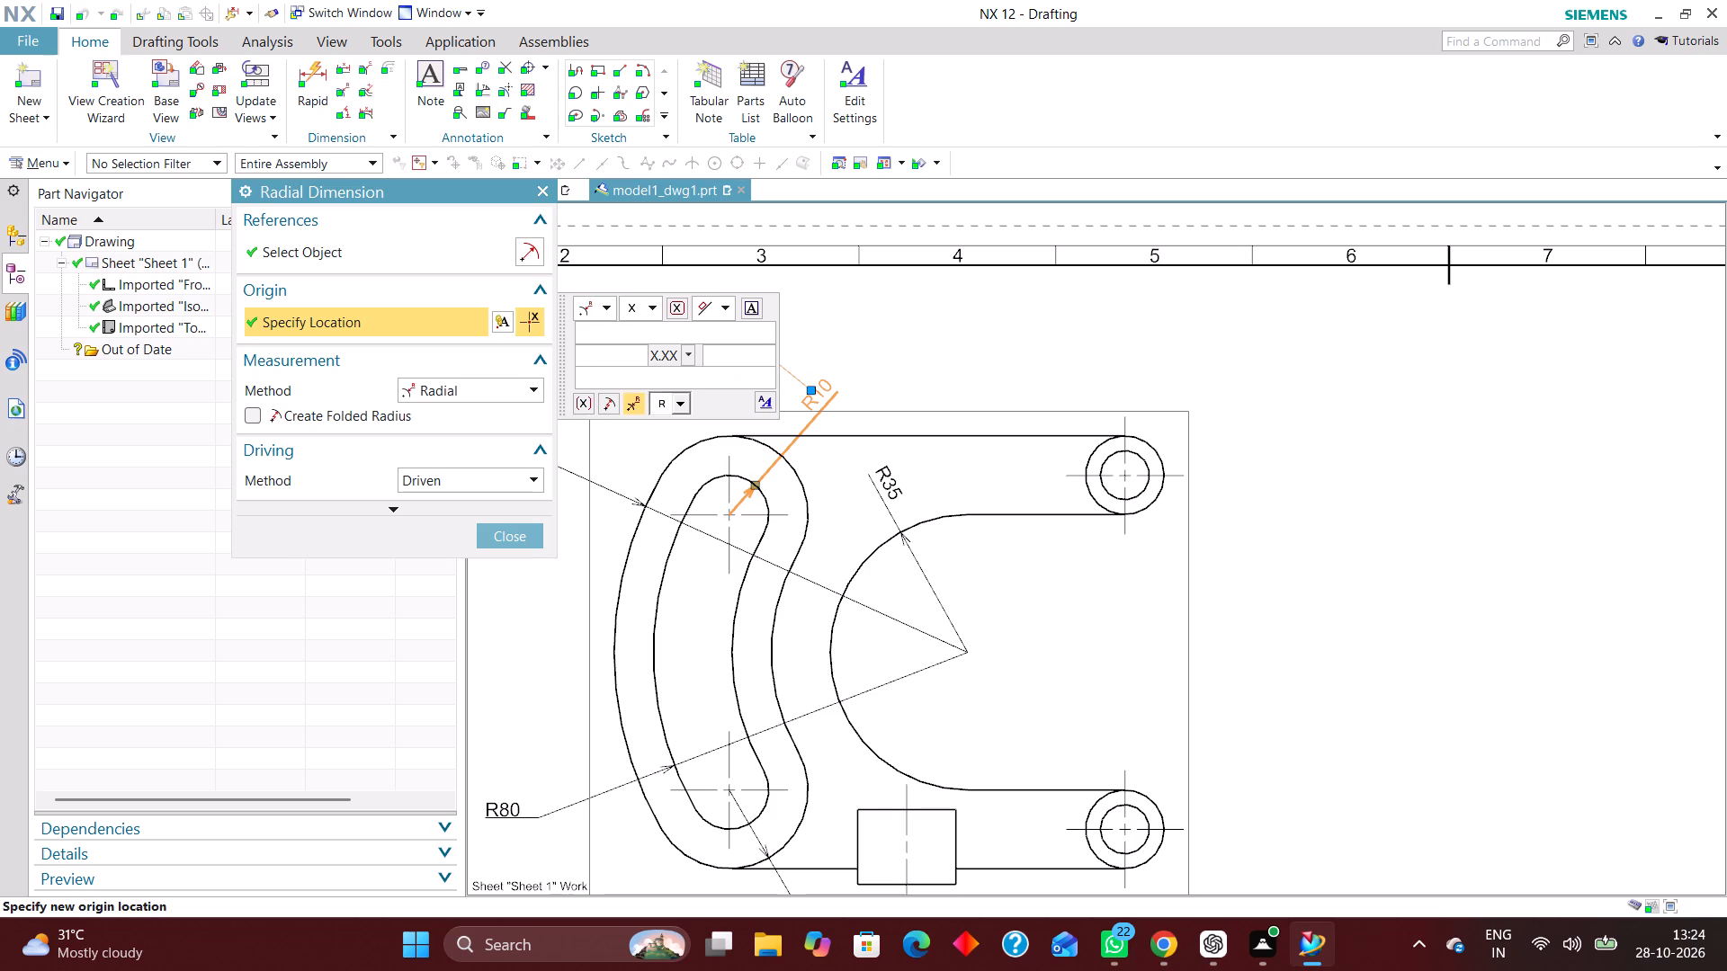
pyautogui.click(768, 402)
pyautogui.click(722, 277)
pyautogui.click(712, 309)
pyautogui.click(718, 315)
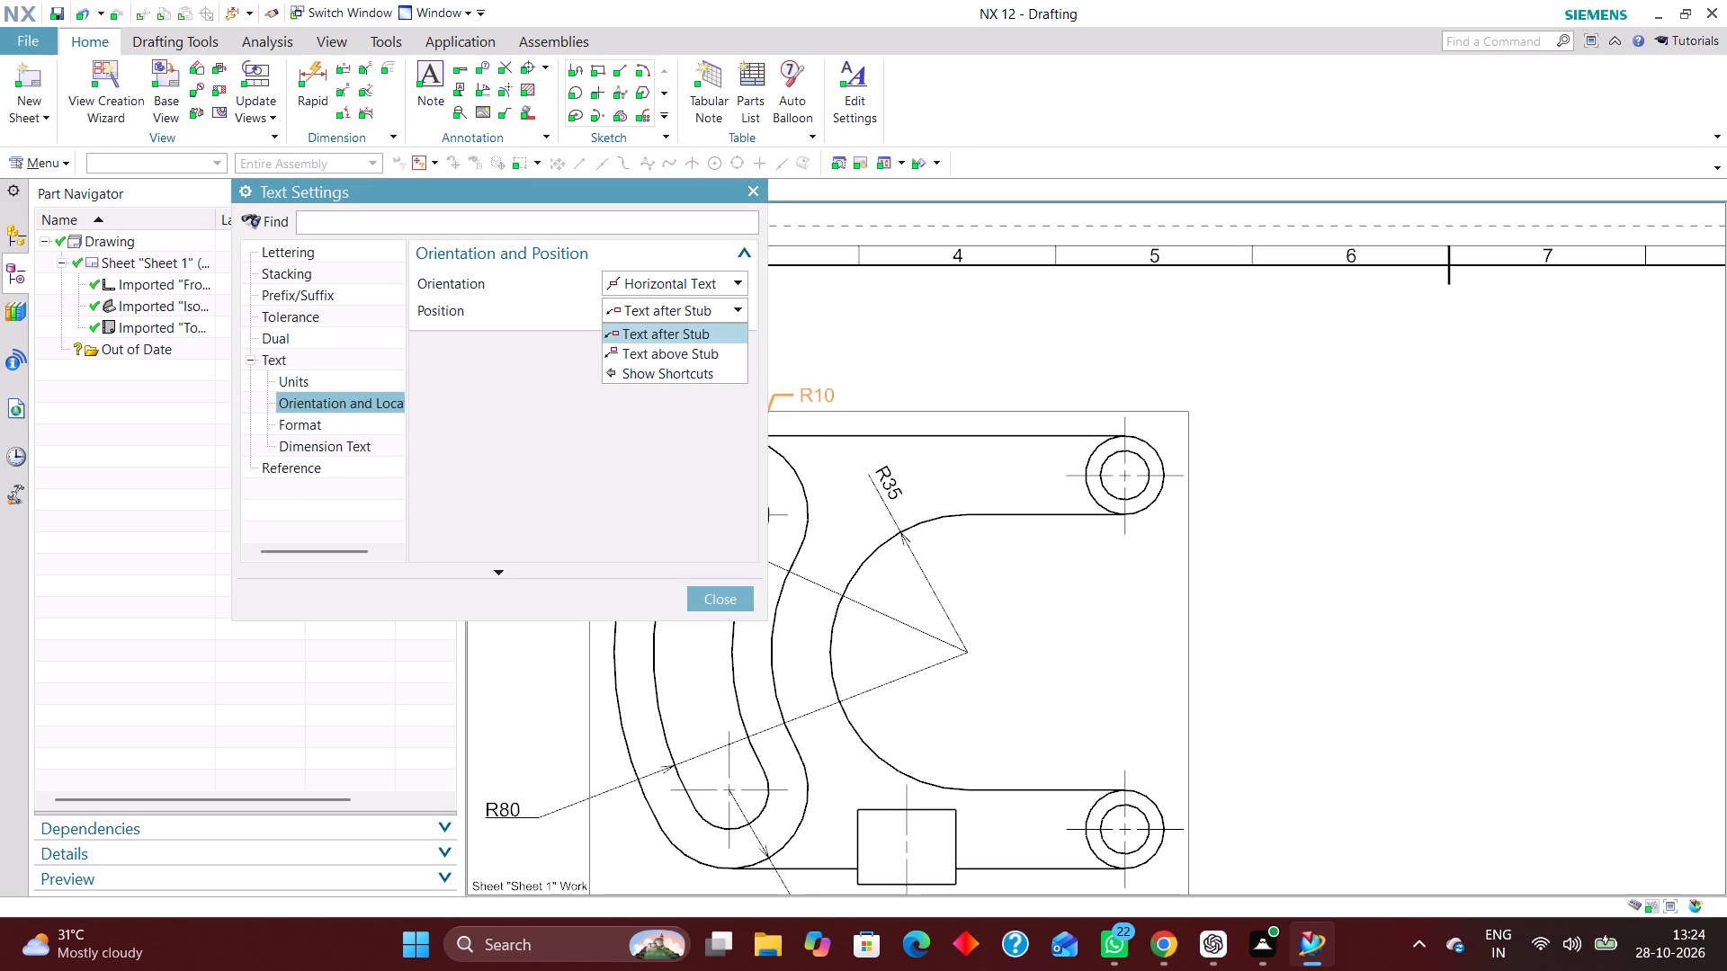
pyautogui.click(717, 349)
pyautogui.click(720, 593)
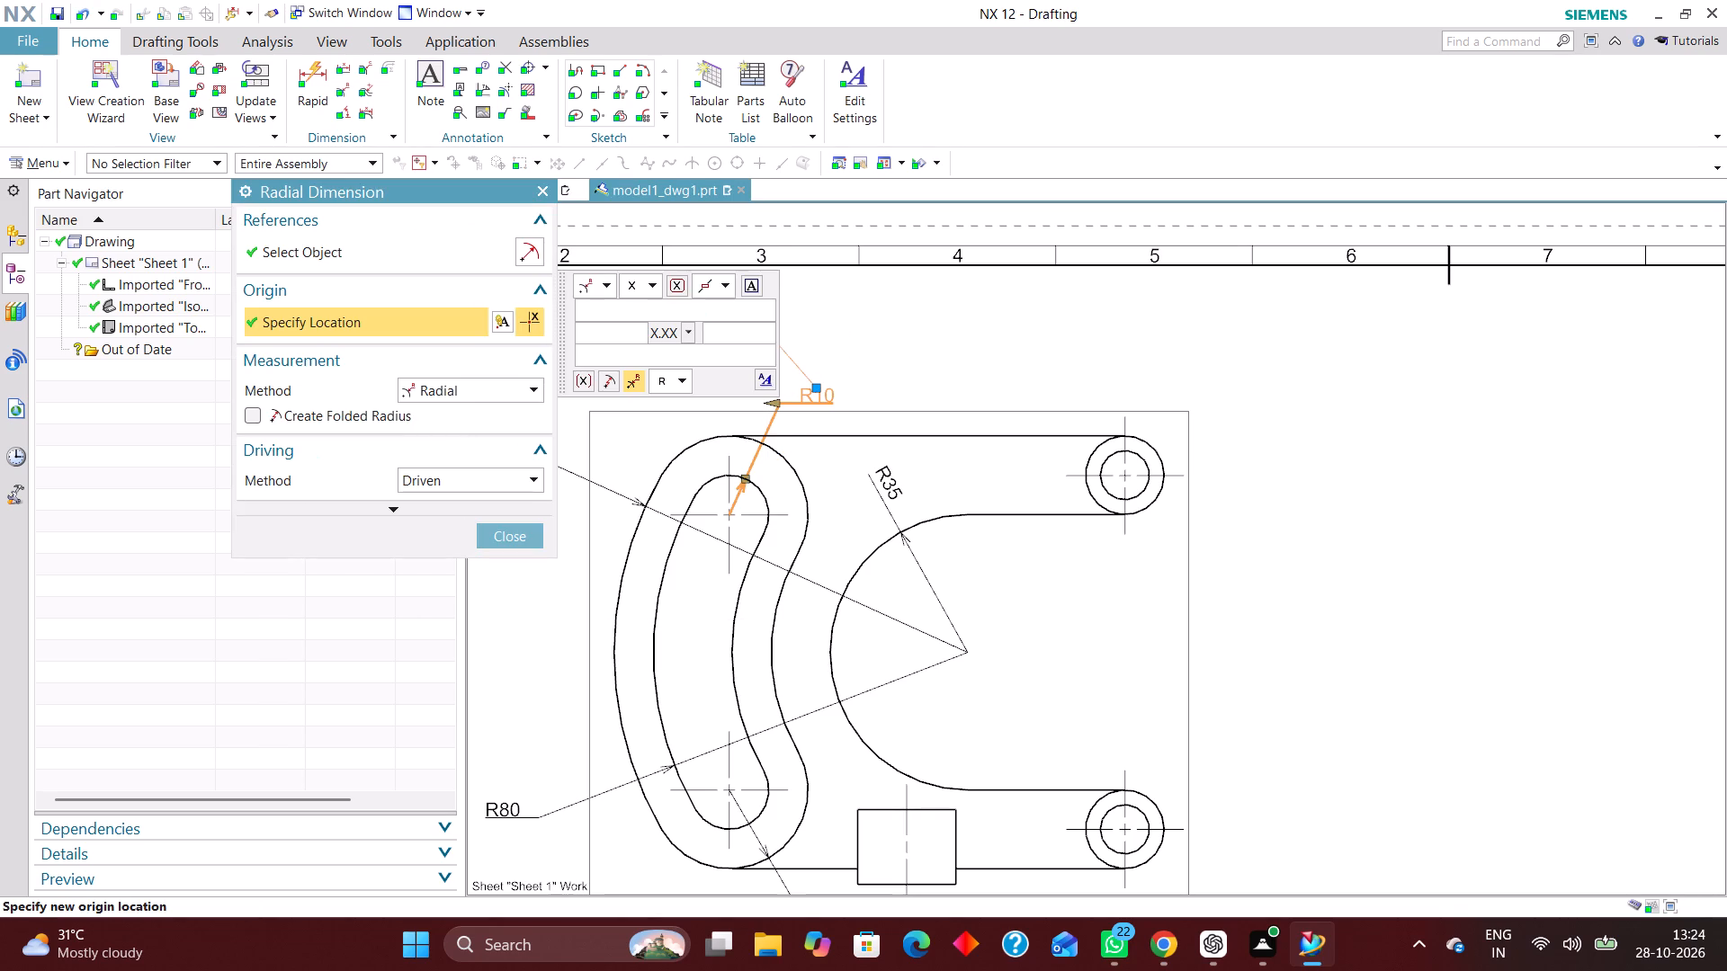
pyautogui.click(521, 541)
pyautogui.moveTo(815, 398); pyautogui.dragTo(859, 342)
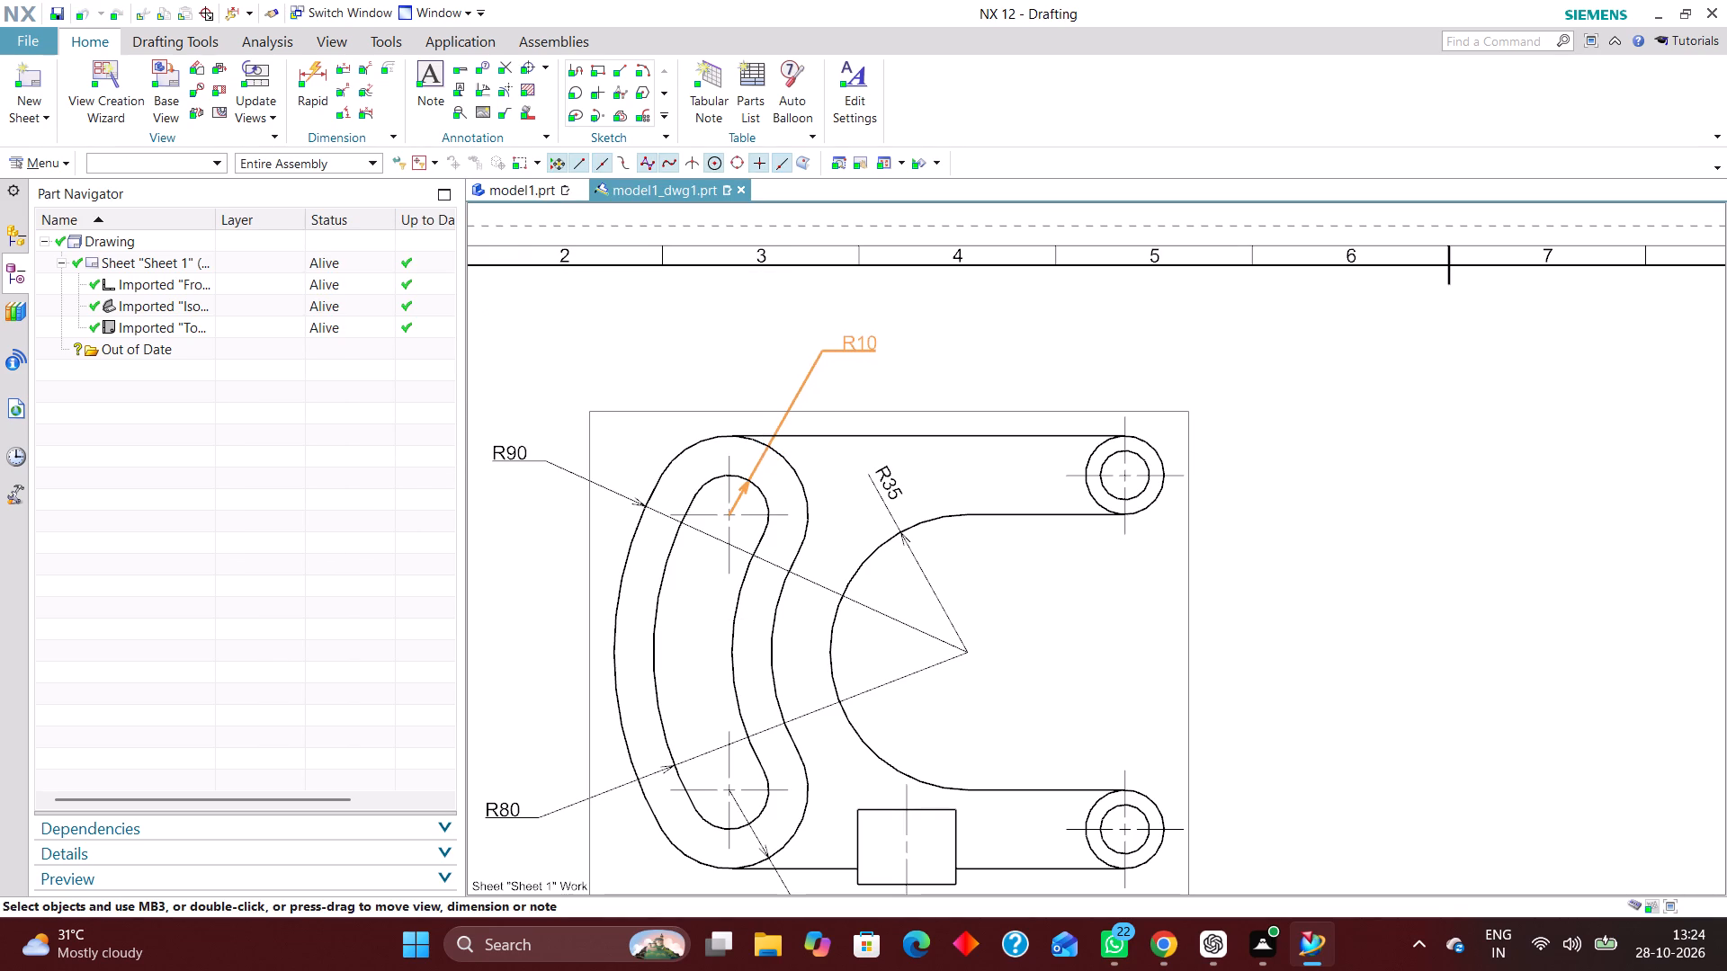
pyautogui.moveTo(859, 342); pyautogui.dragTo(868, 338)
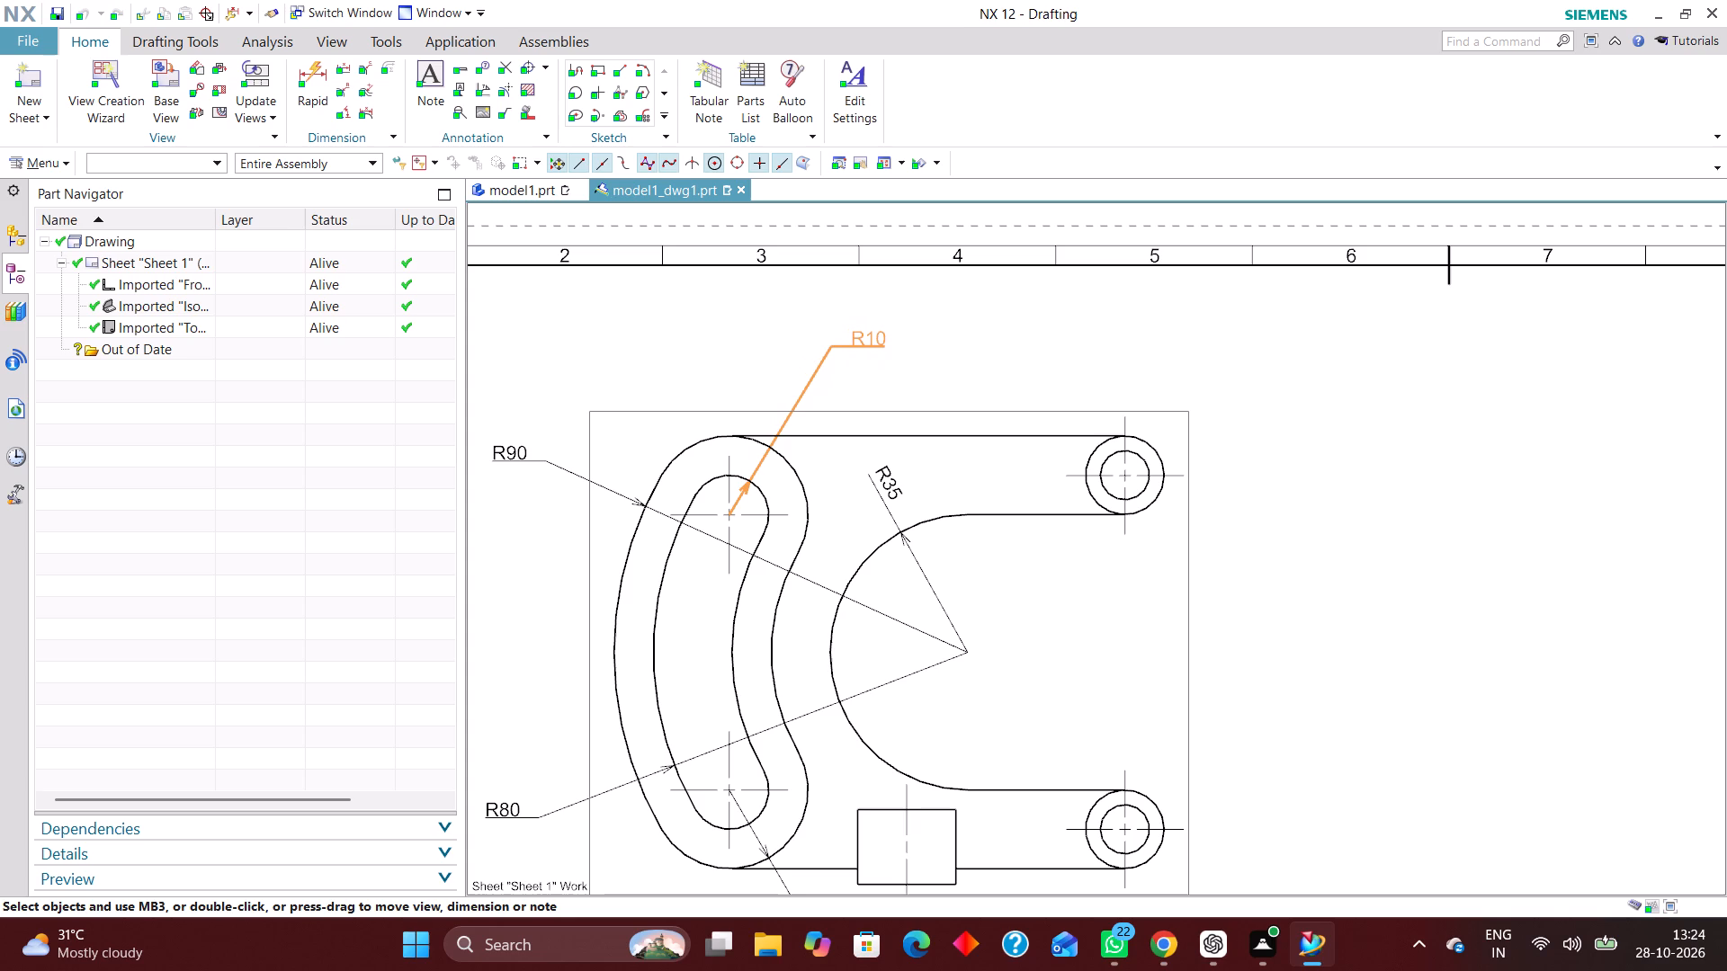
pyautogui.moveTo(868, 338); pyautogui.dragTo(859, 341)
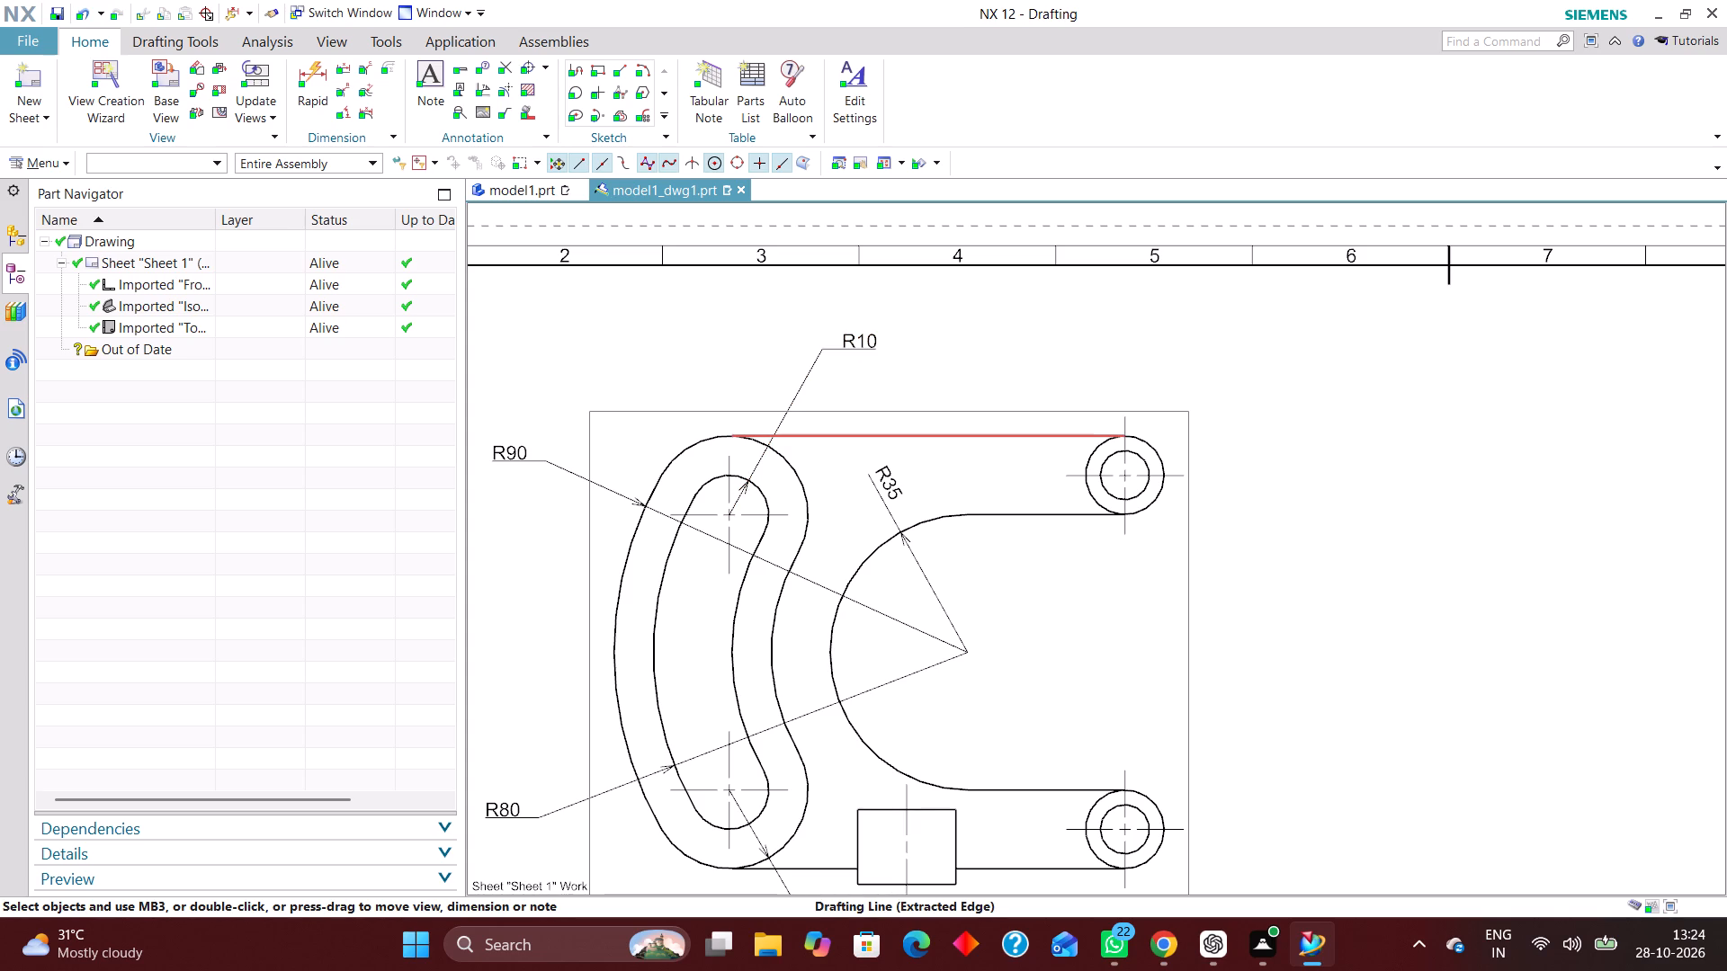
# Move the R20 dimension's text to the outer-arc side, below the R80 dimension and clear of the square boss.
pyautogui.scroll(-2, 842, 477)
pyautogui.scroll(-2, 709, 476)
pyautogui.scroll(3, 724, 523)
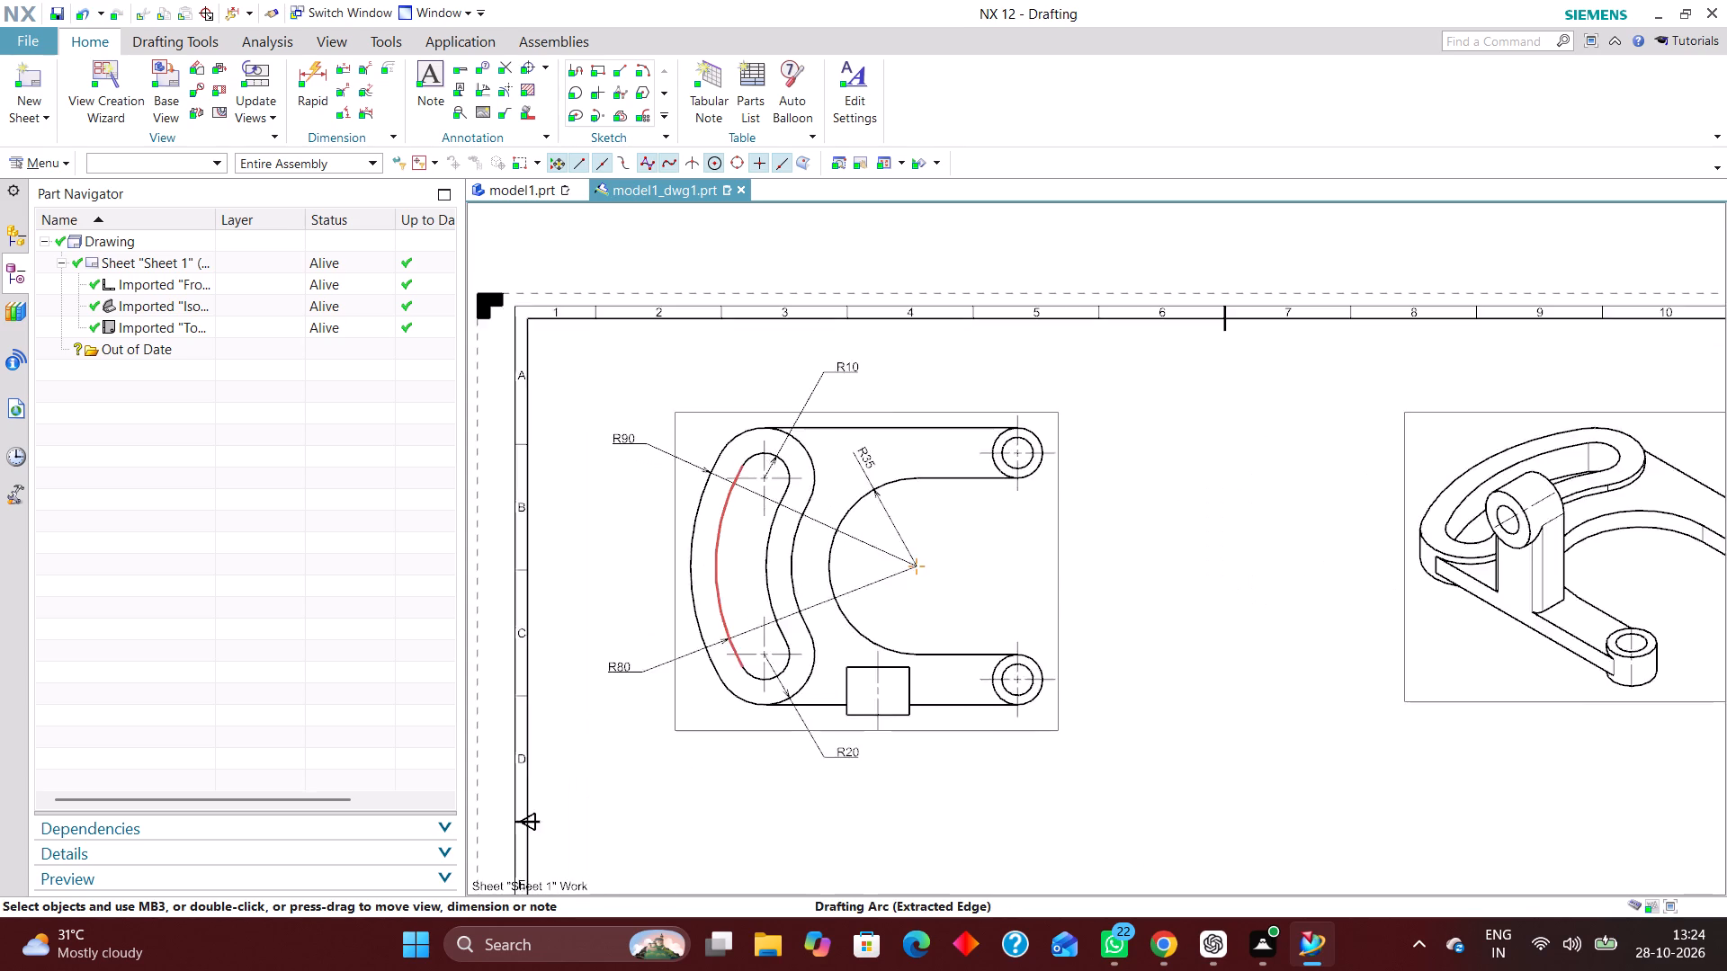
pyautogui.scroll(-2, 728, 385)
pyautogui.scroll(4, 673, 413)
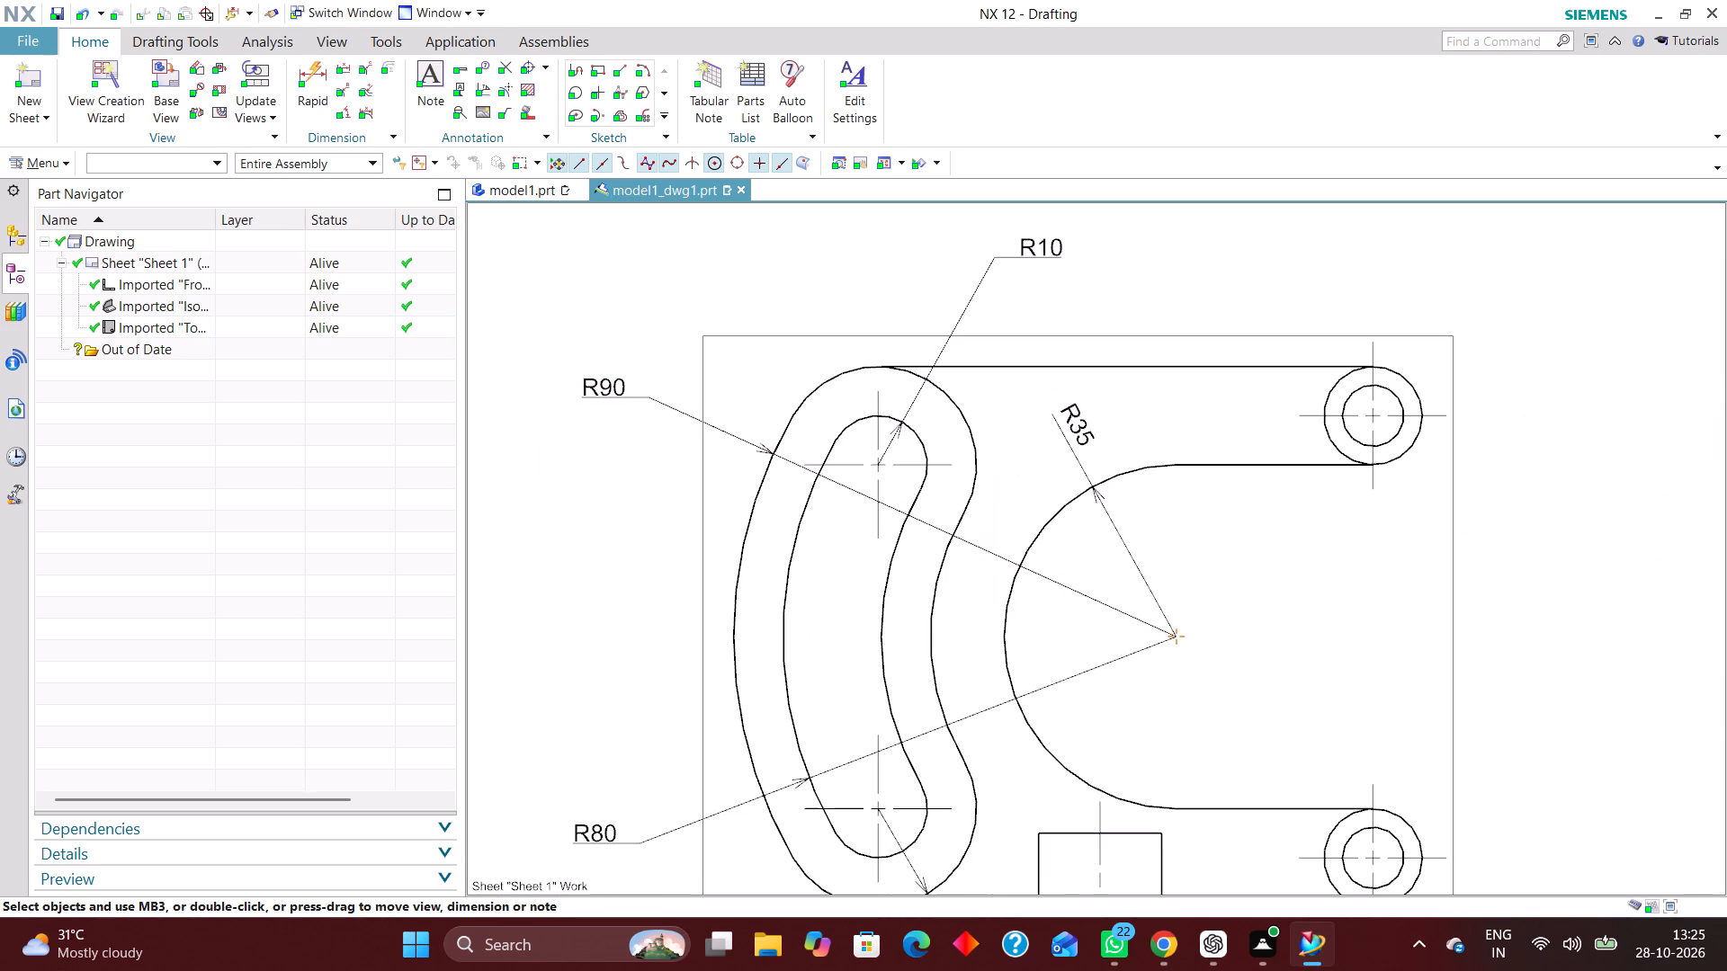
pyautogui.scroll(-3, 674, 317)
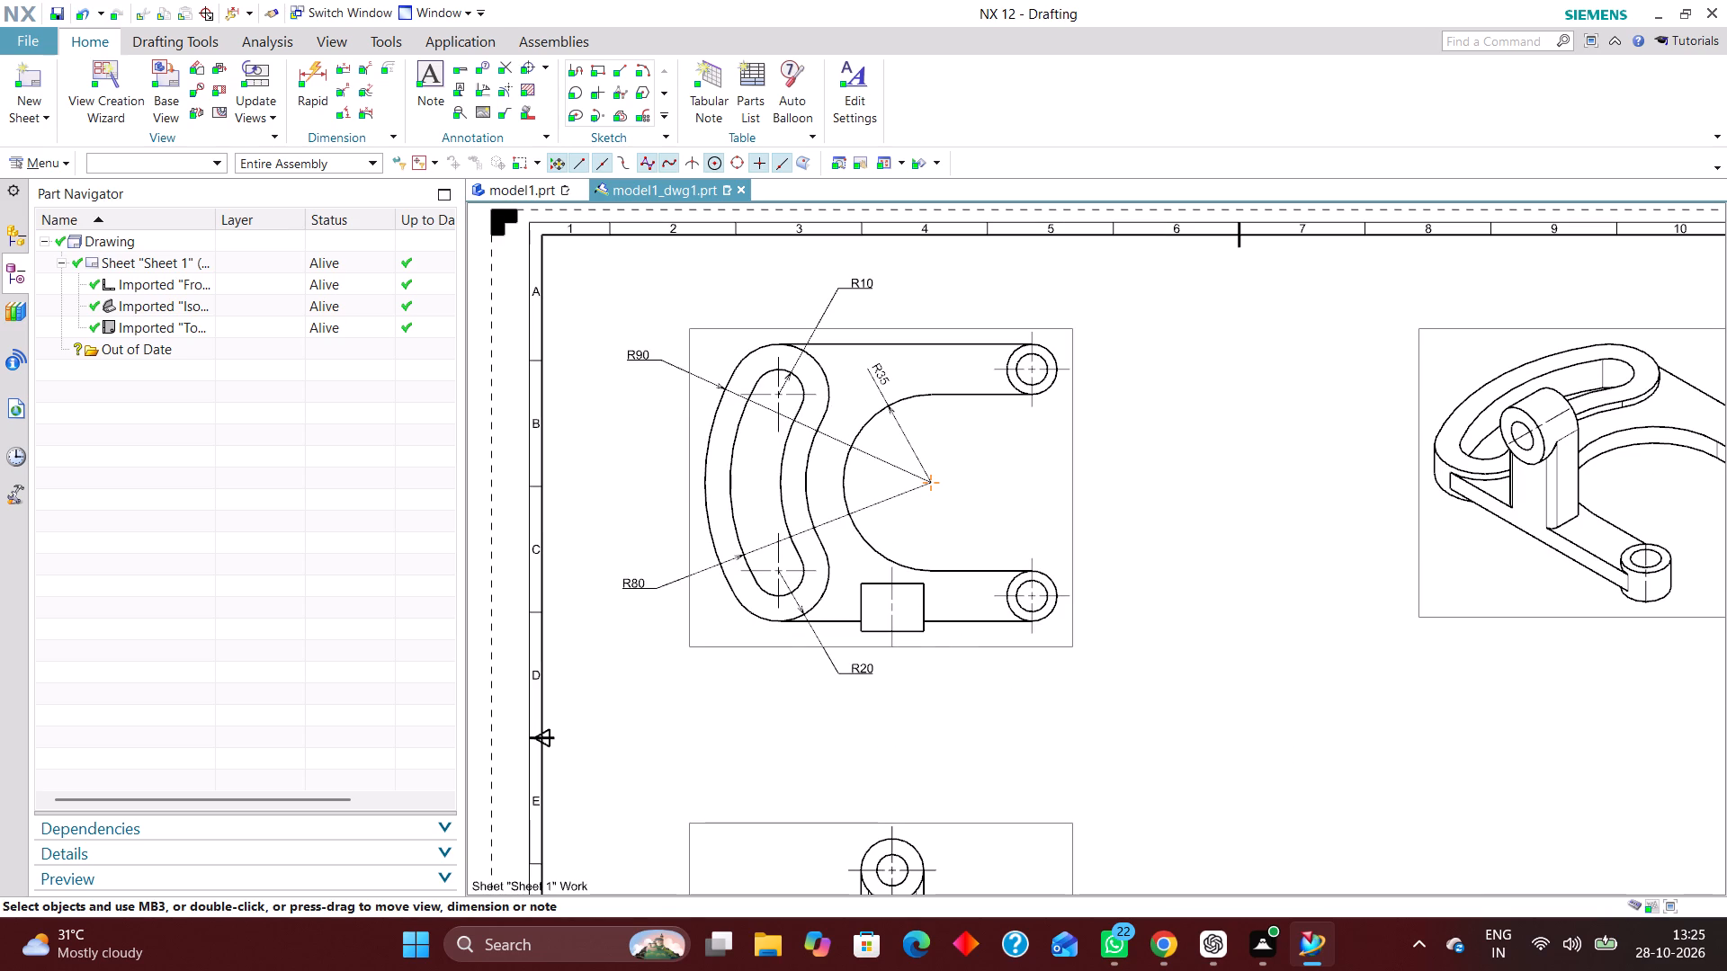
pyautogui.scroll(3, 878, 680)
pyautogui.moveTo(845, 661); pyautogui.dragTo(767, 671)
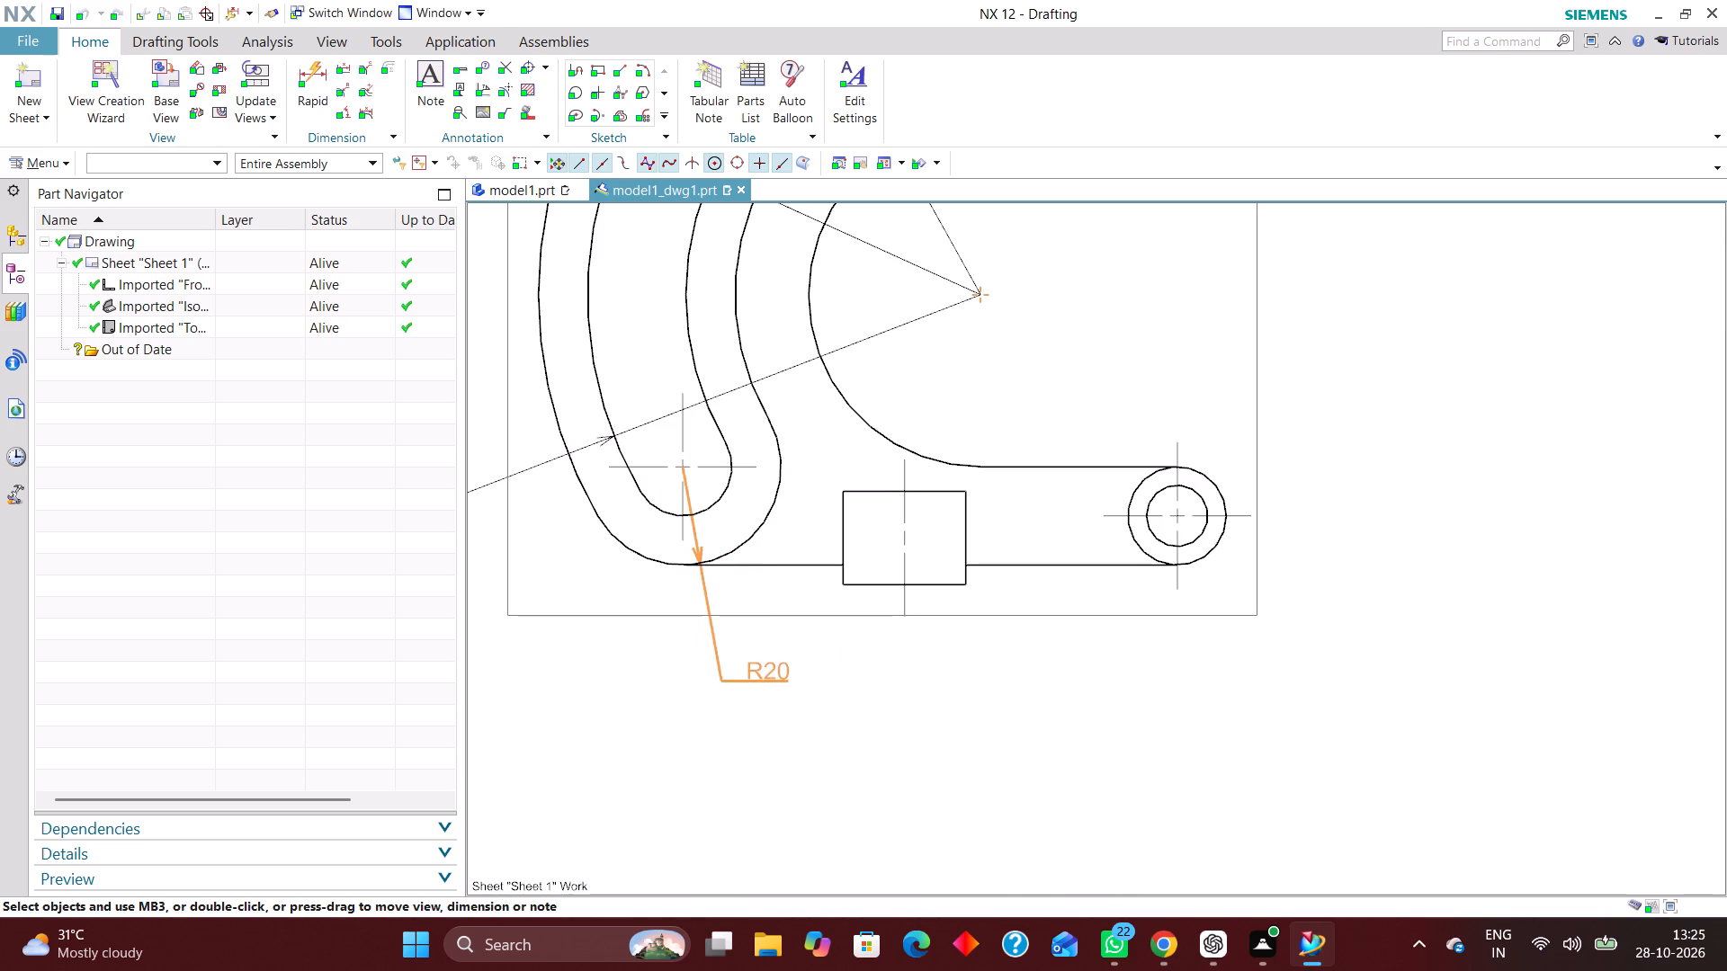
pyautogui.moveTo(767, 671); pyautogui.dragTo(764, 672)
pyautogui.scroll(-3, 908, 625)
pyautogui.moveTo(843, 656); pyautogui.dragTo(719, 652)
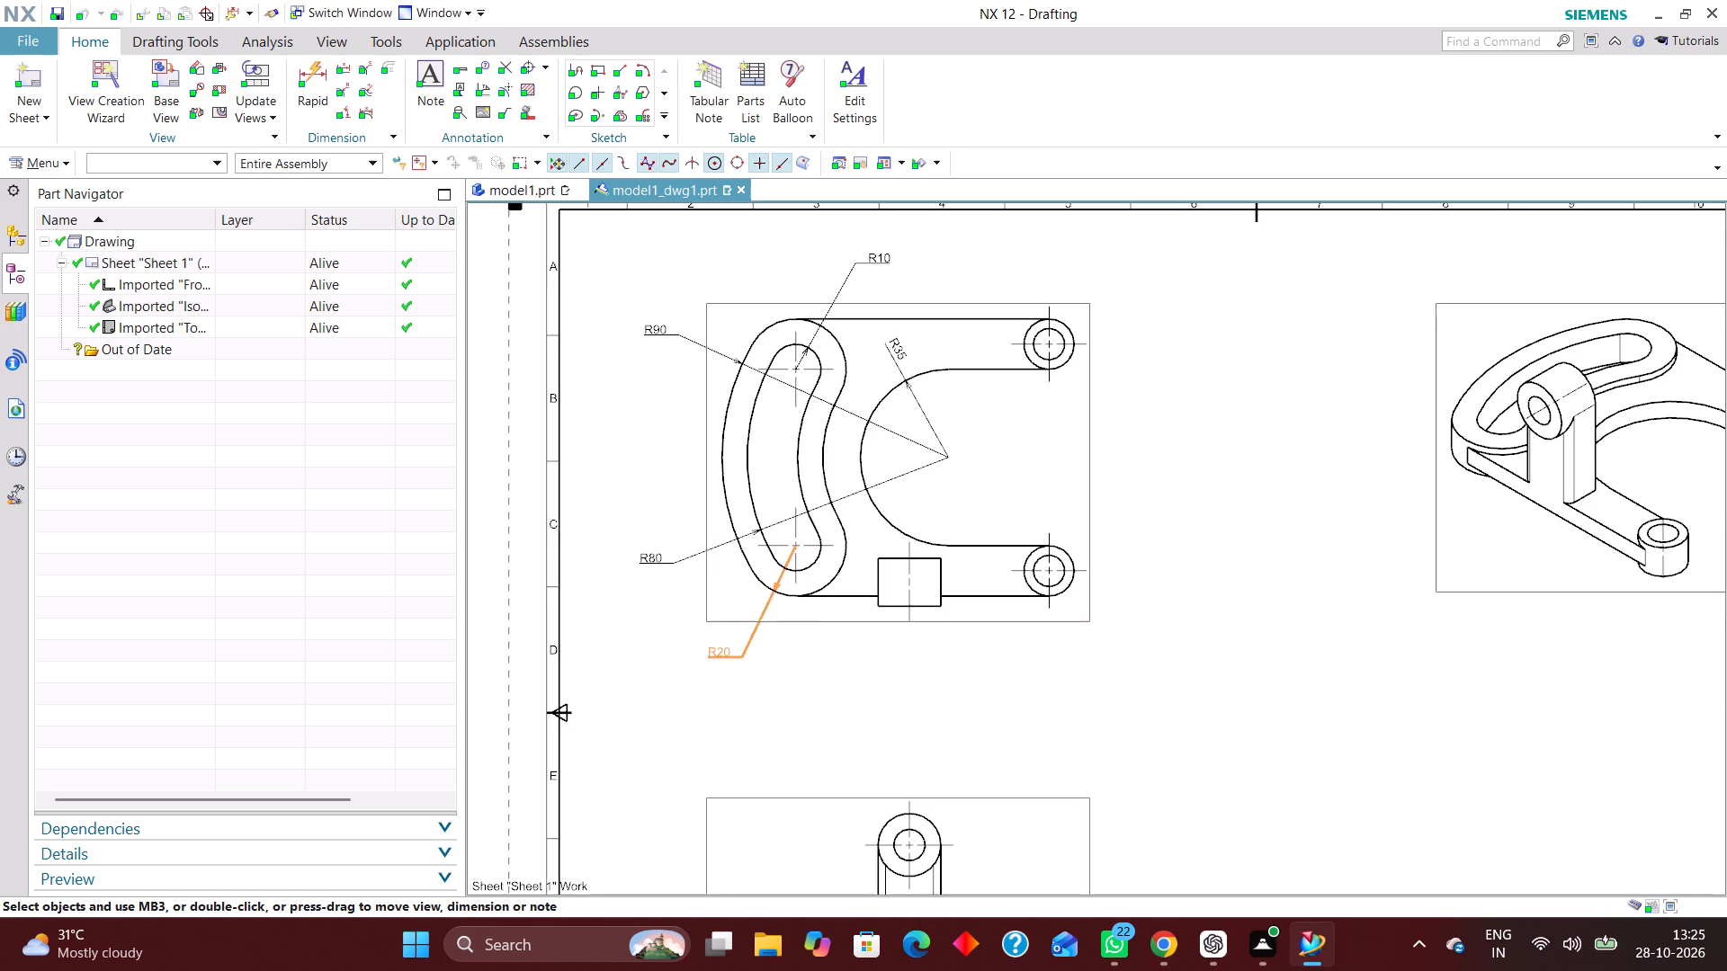
pyautogui.moveTo(719, 652); pyautogui.dragTo(699, 647)
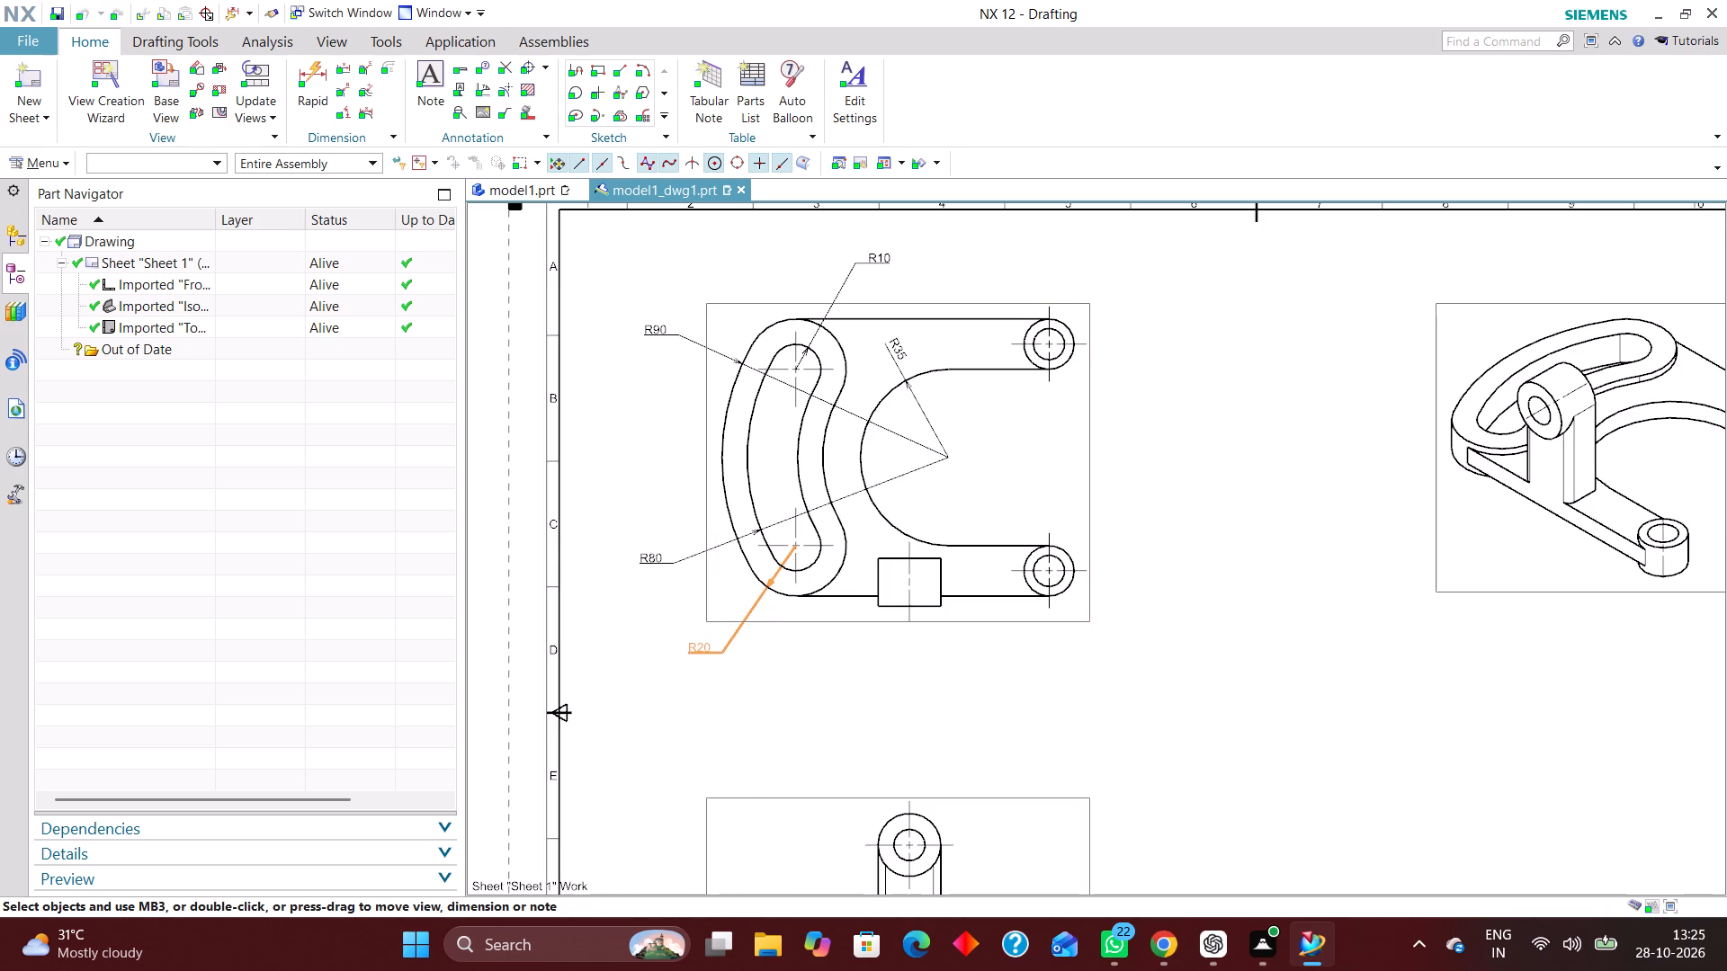
pyautogui.moveTo(699, 647); pyautogui.dragTo(700, 647)
# Add a center mark to the R35 inner arc of the fork.
pyautogui.scroll(-1, 821, 680)
pyautogui.scroll(4, 804, 575)
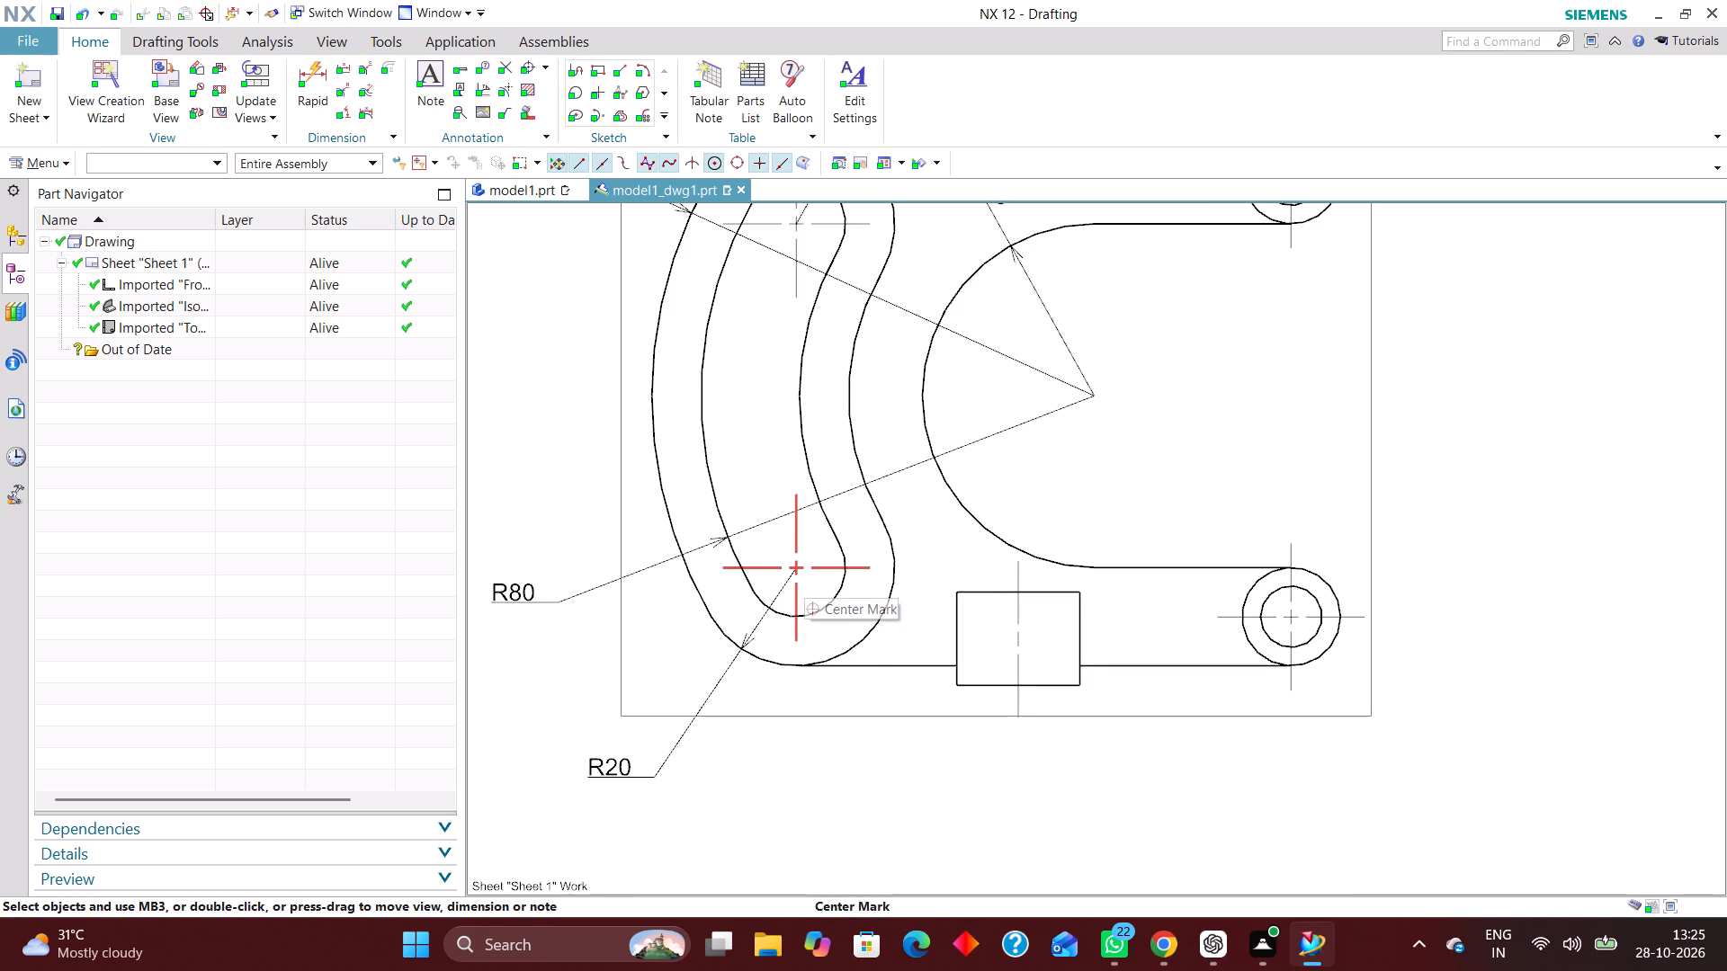
pyautogui.scroll(-2, 797, 712)
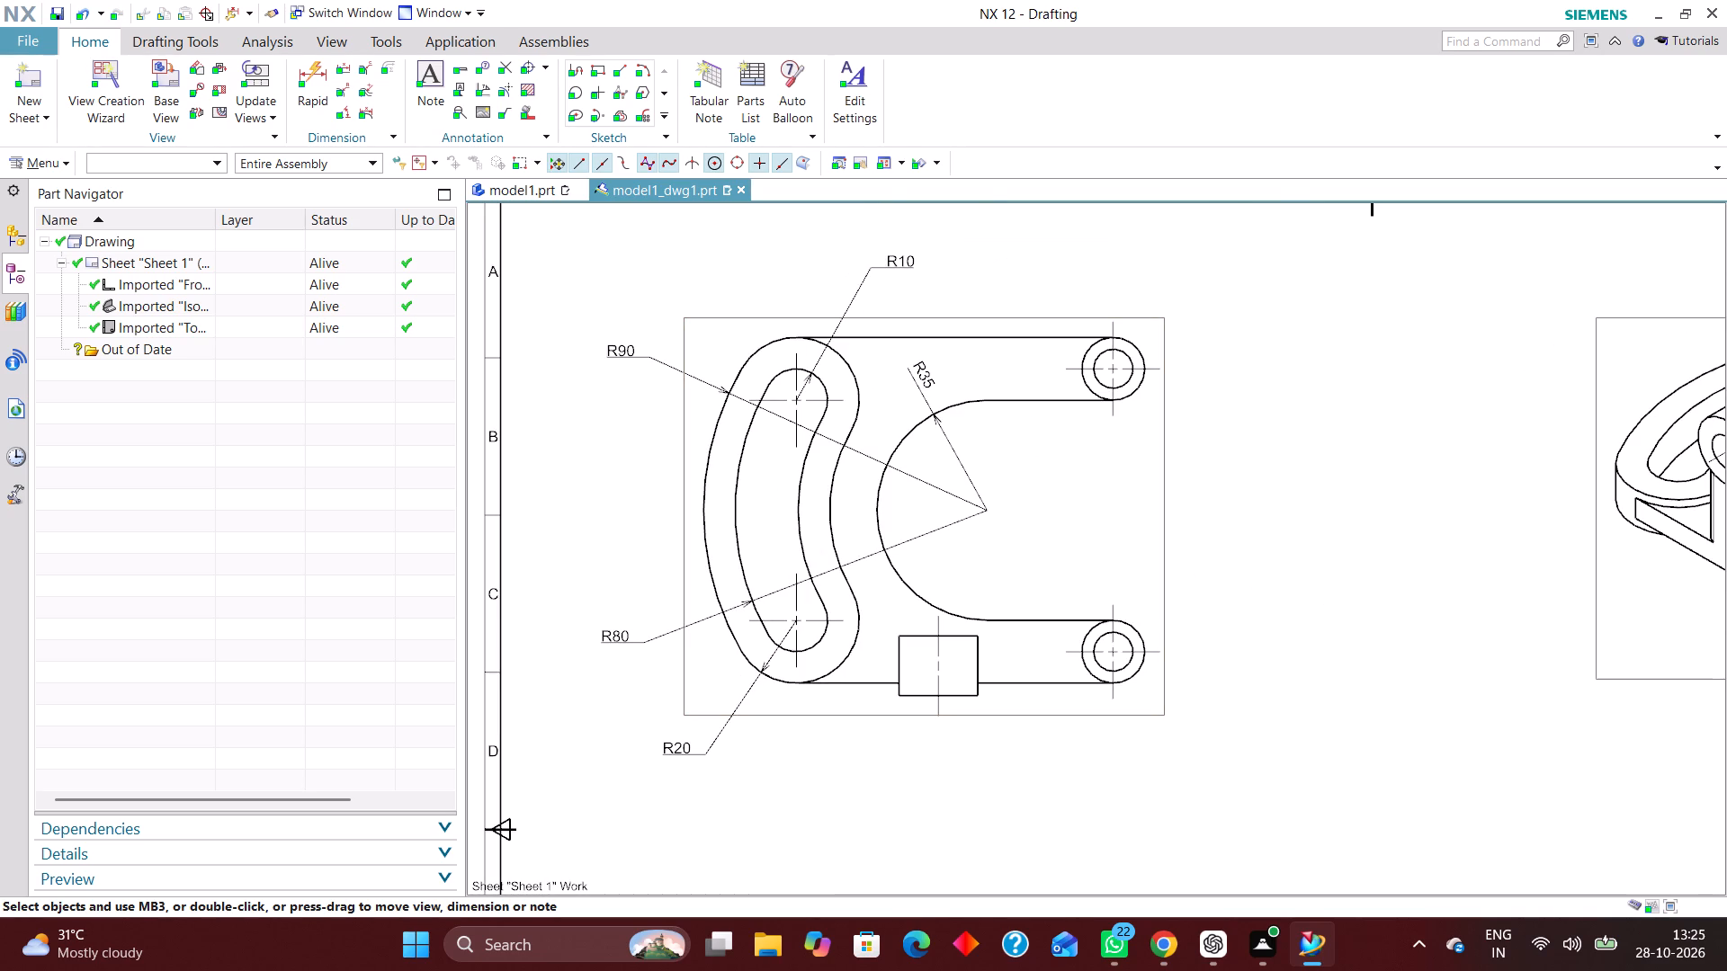
pyautogui.click(525, 69)
pyautogui.click(898, 582)
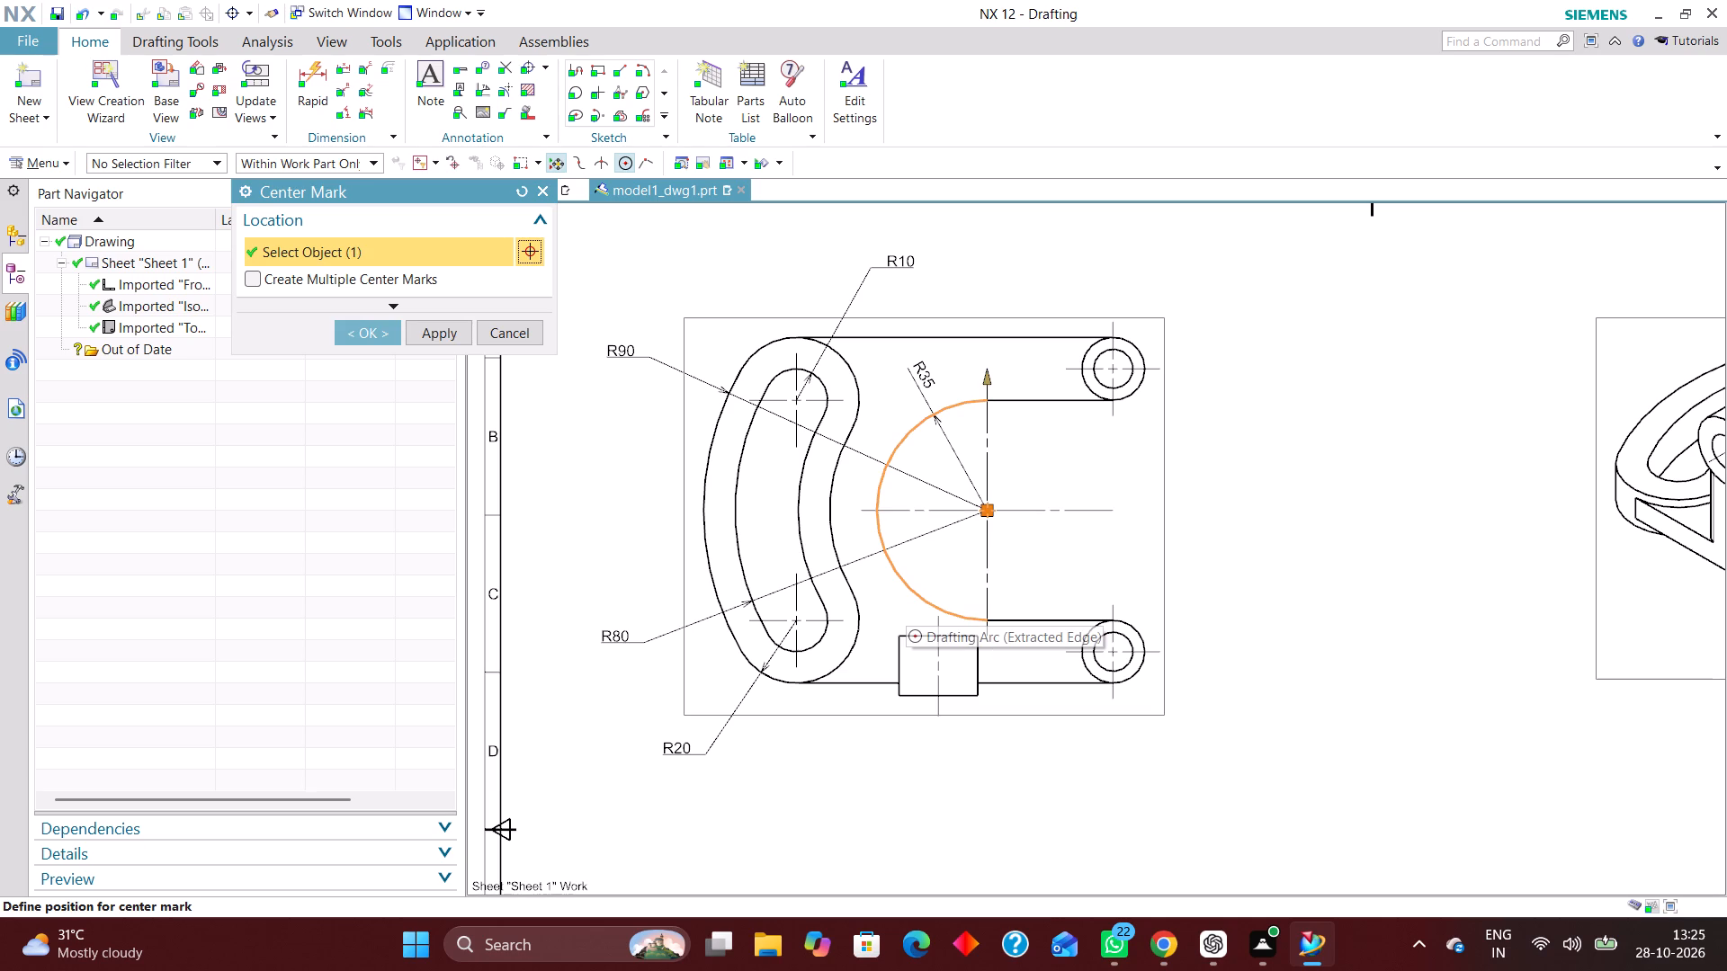
pyautogui.click(364, 328)
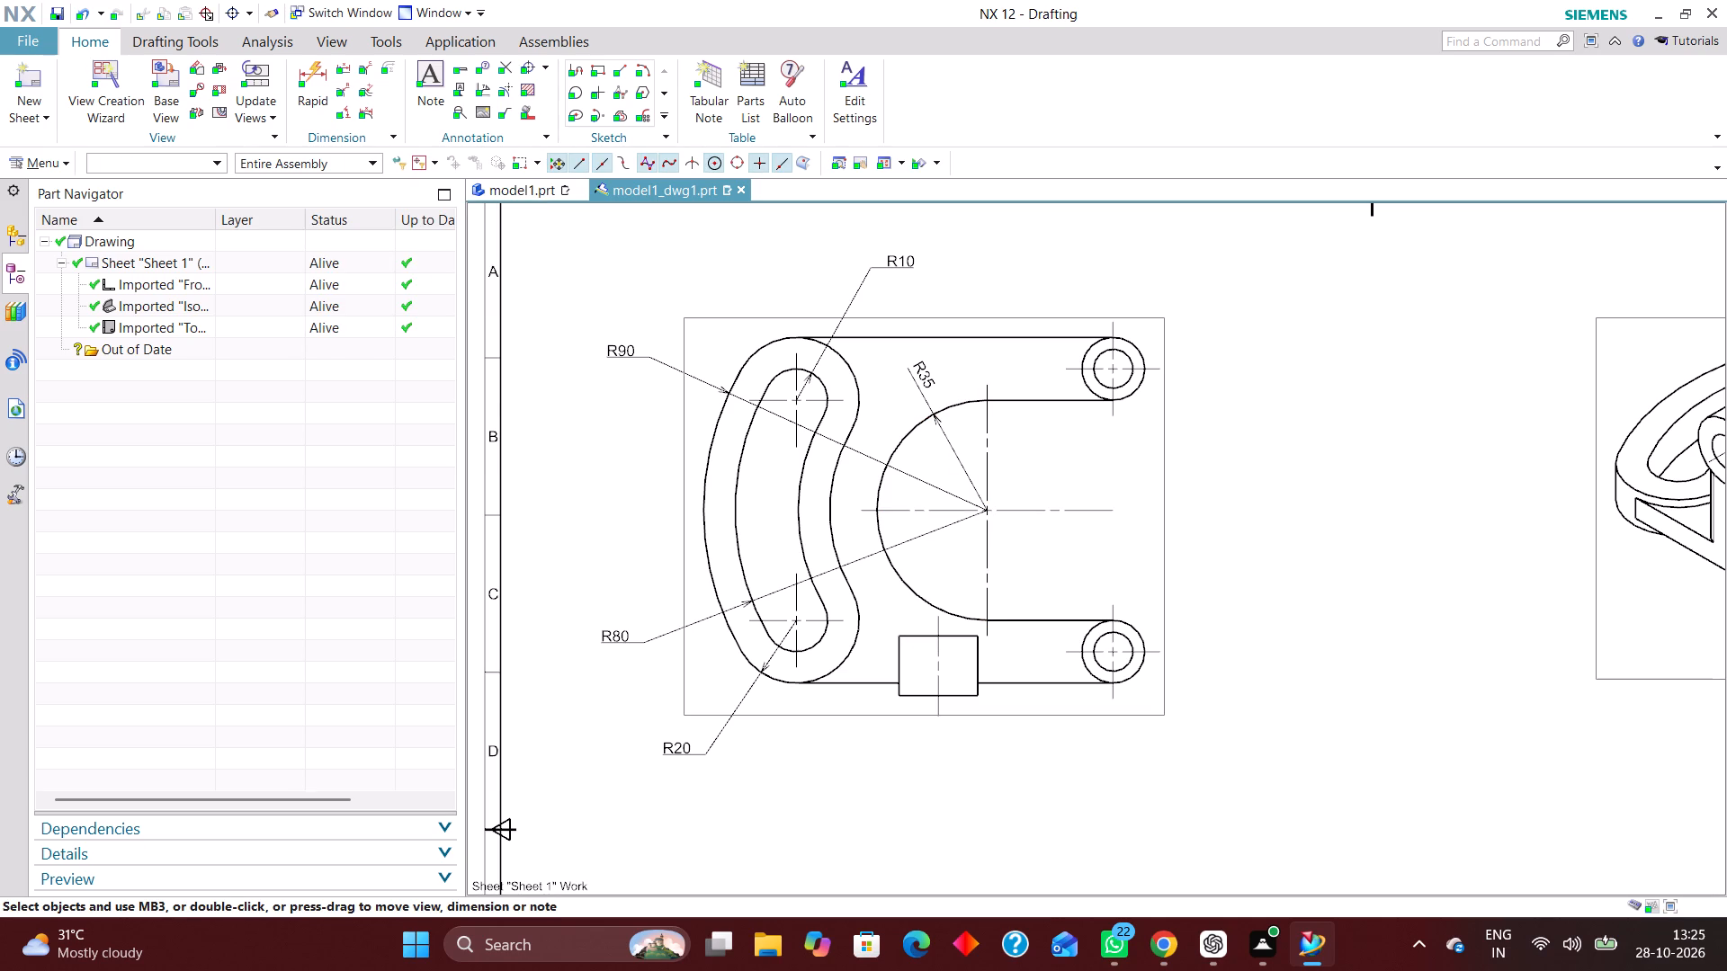
# Add an inferred Rapid Dimension in the front view for the horizontal distance from the upright boss centre to the fork end, placed below the view.
pyautogui.scroll(-2, 981, 489)
pyautogui.scroll(2, 1012, 664)
pyautogui.scroll(-2, 962, 432)
pyautogui.scroll(-1, 976, 600)
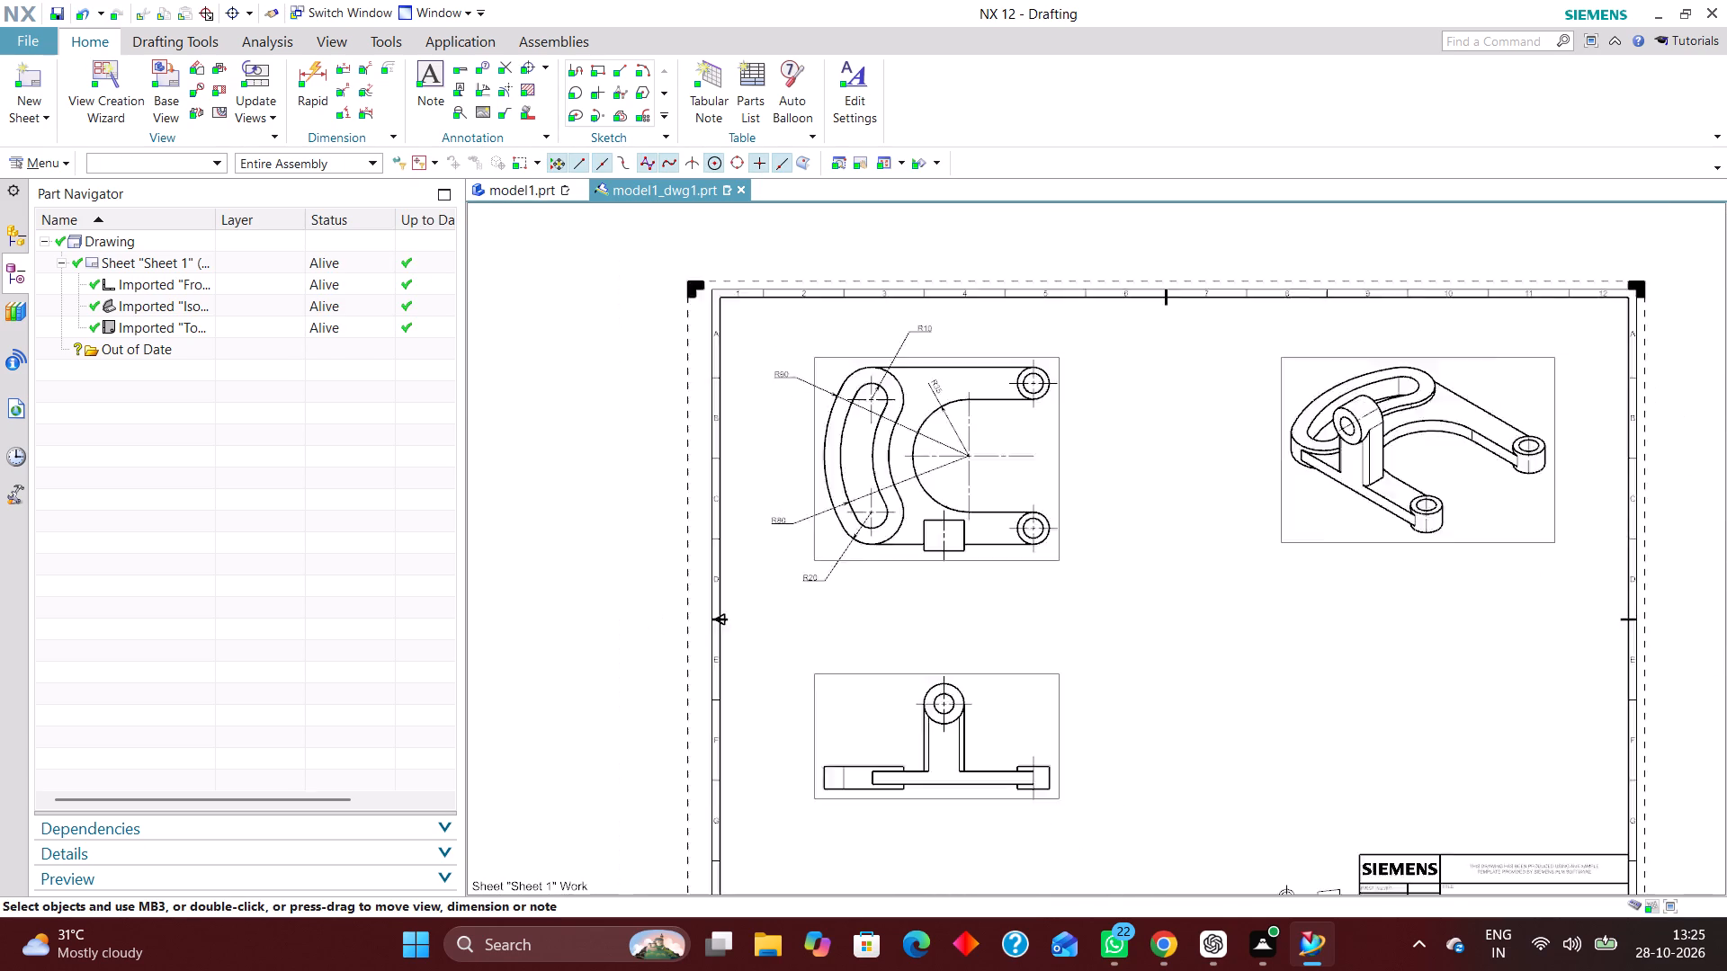
pyautogui.scroll(-2, 976, 600)
pyautogui.scroll(3, 992, 705)
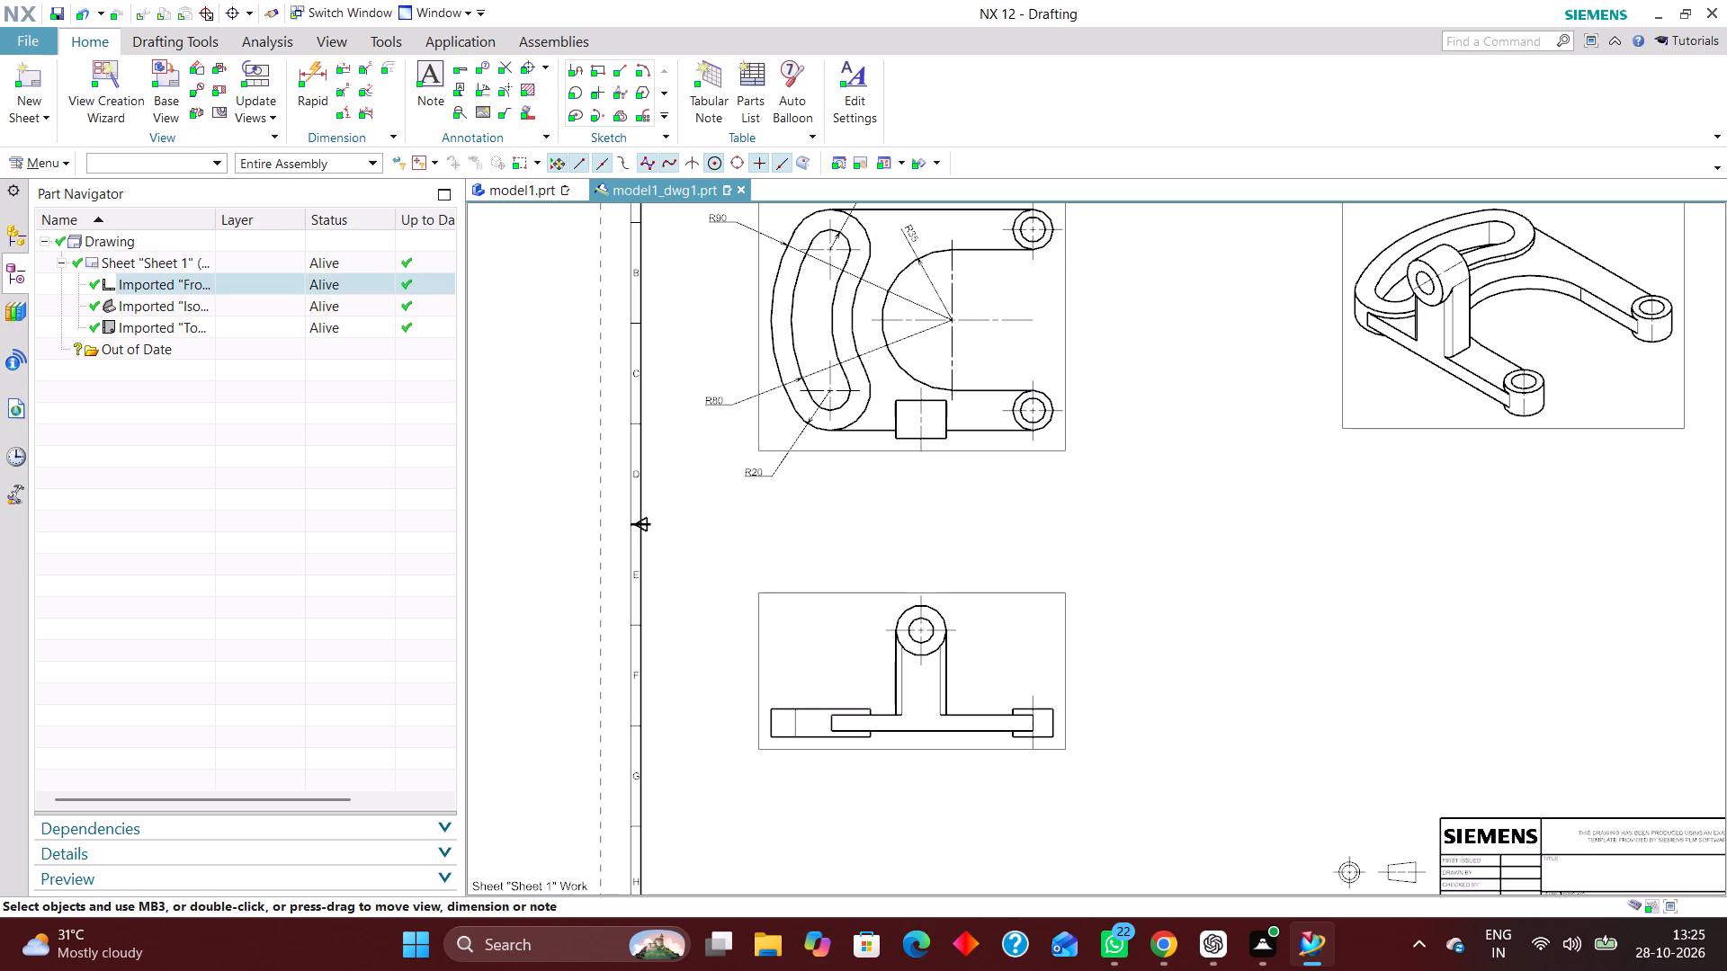
pyautogui.click(313, 67)
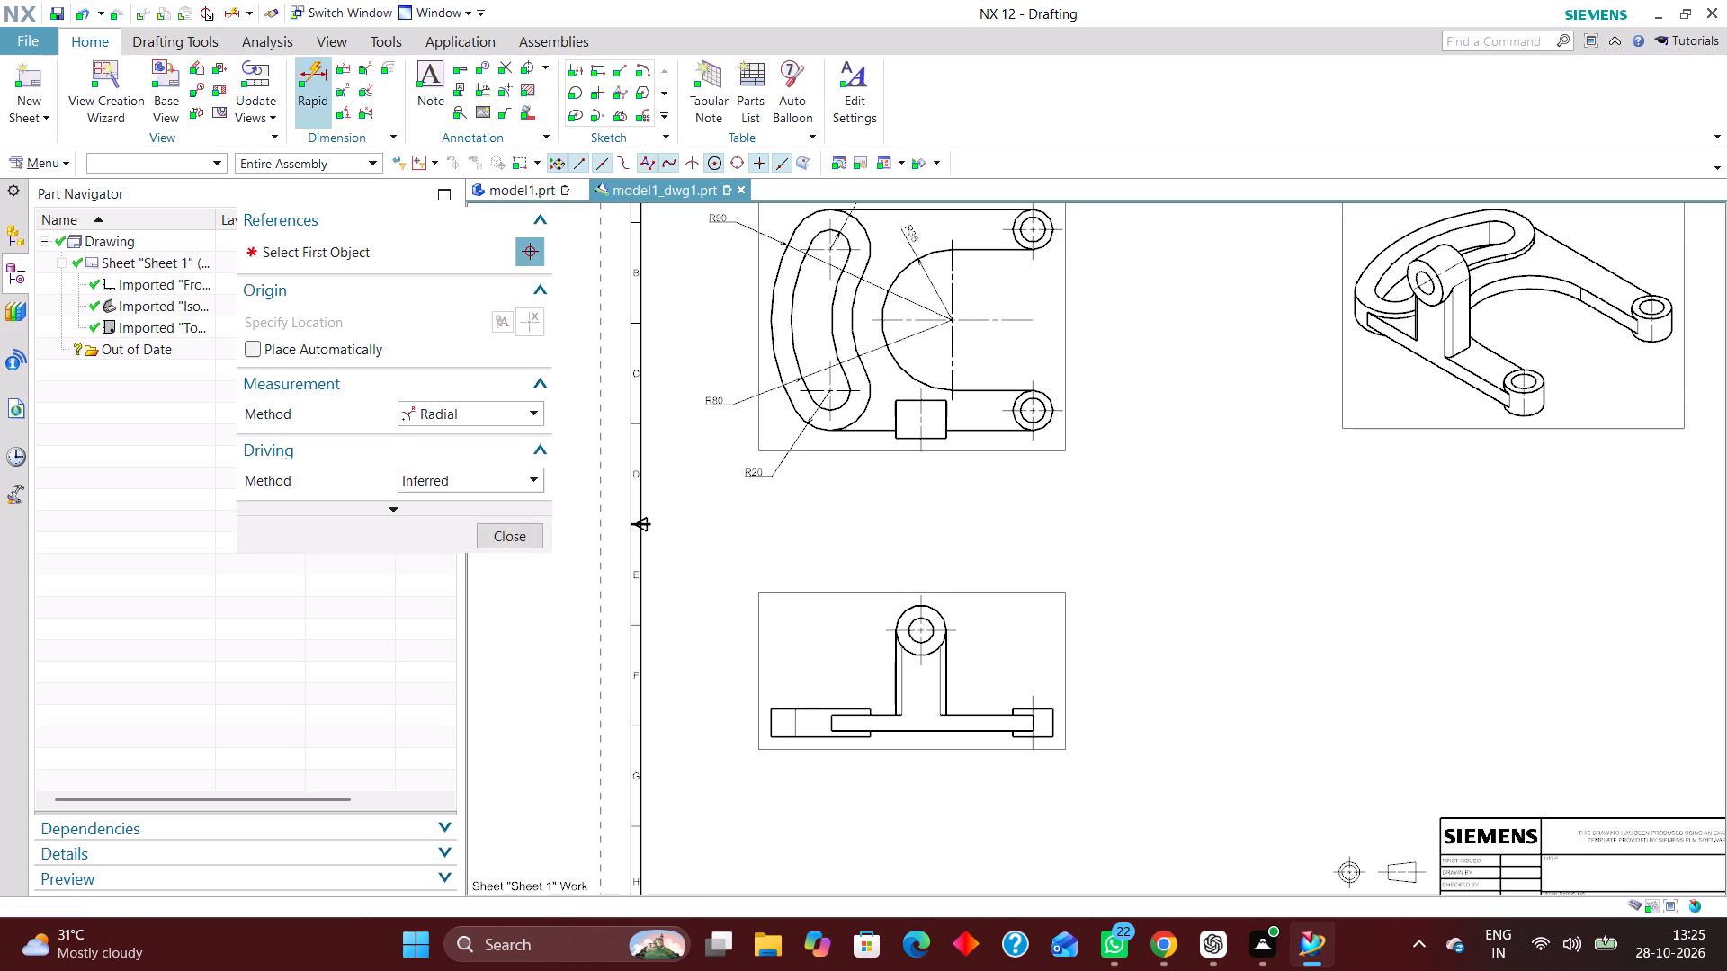
pyautogui.click(499, 415)
pyautogui.click(494, 434)
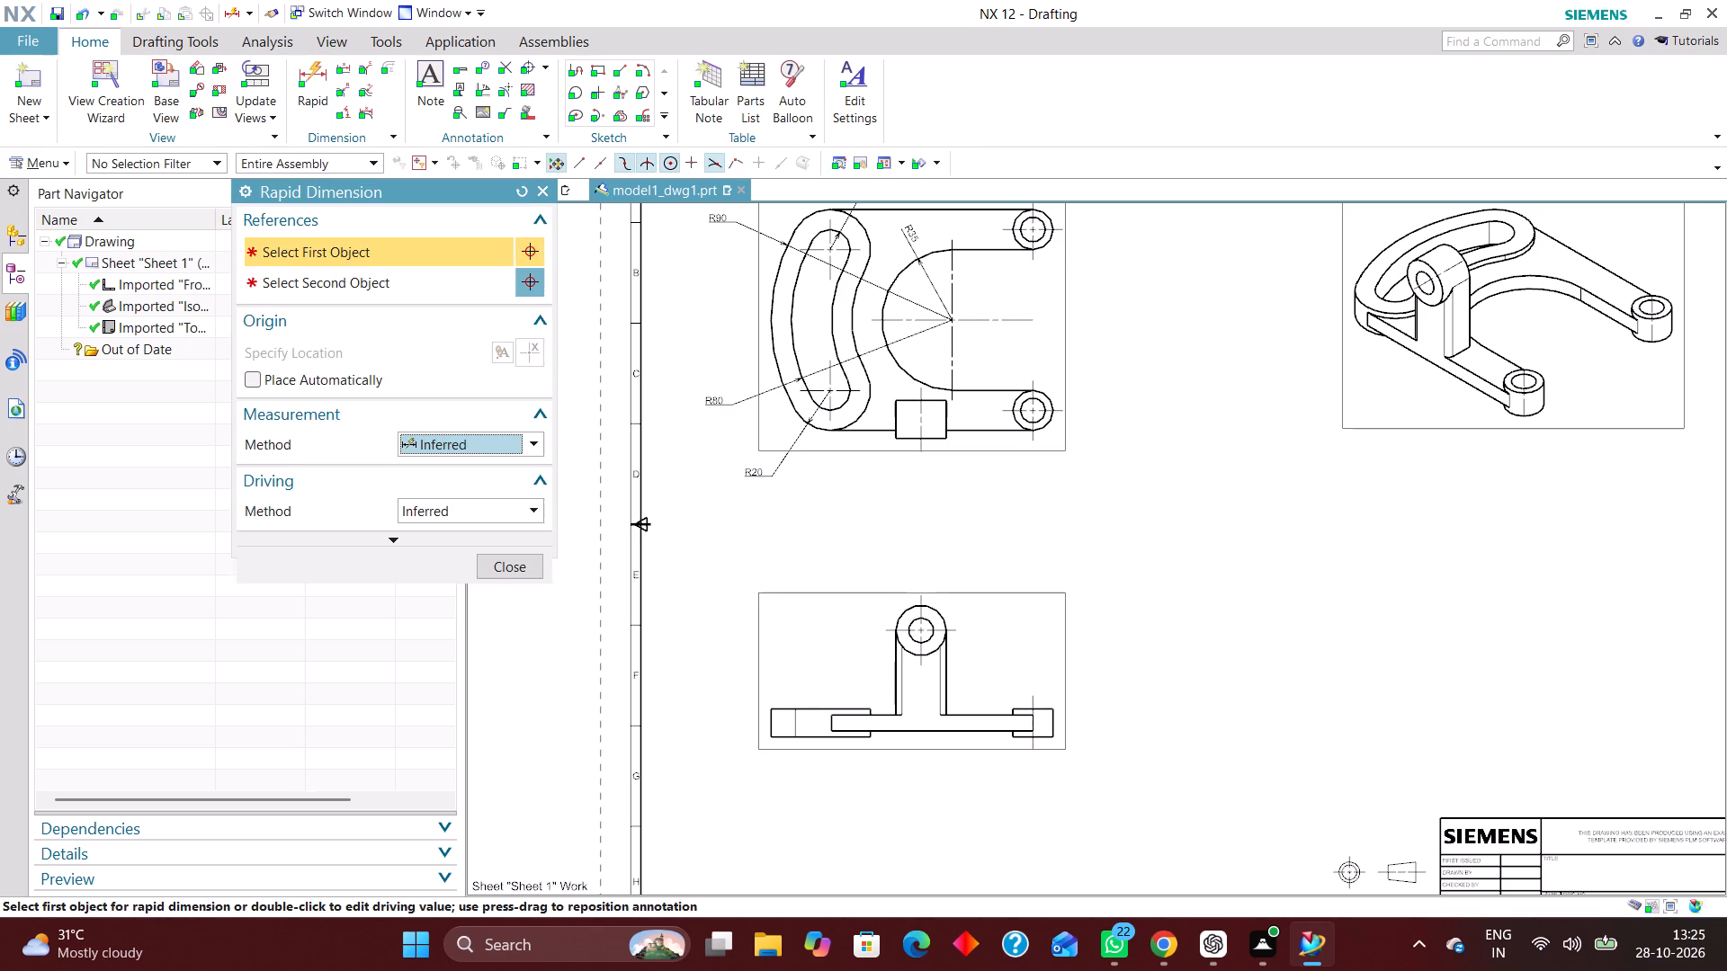
pyautogui.click(925, 669)
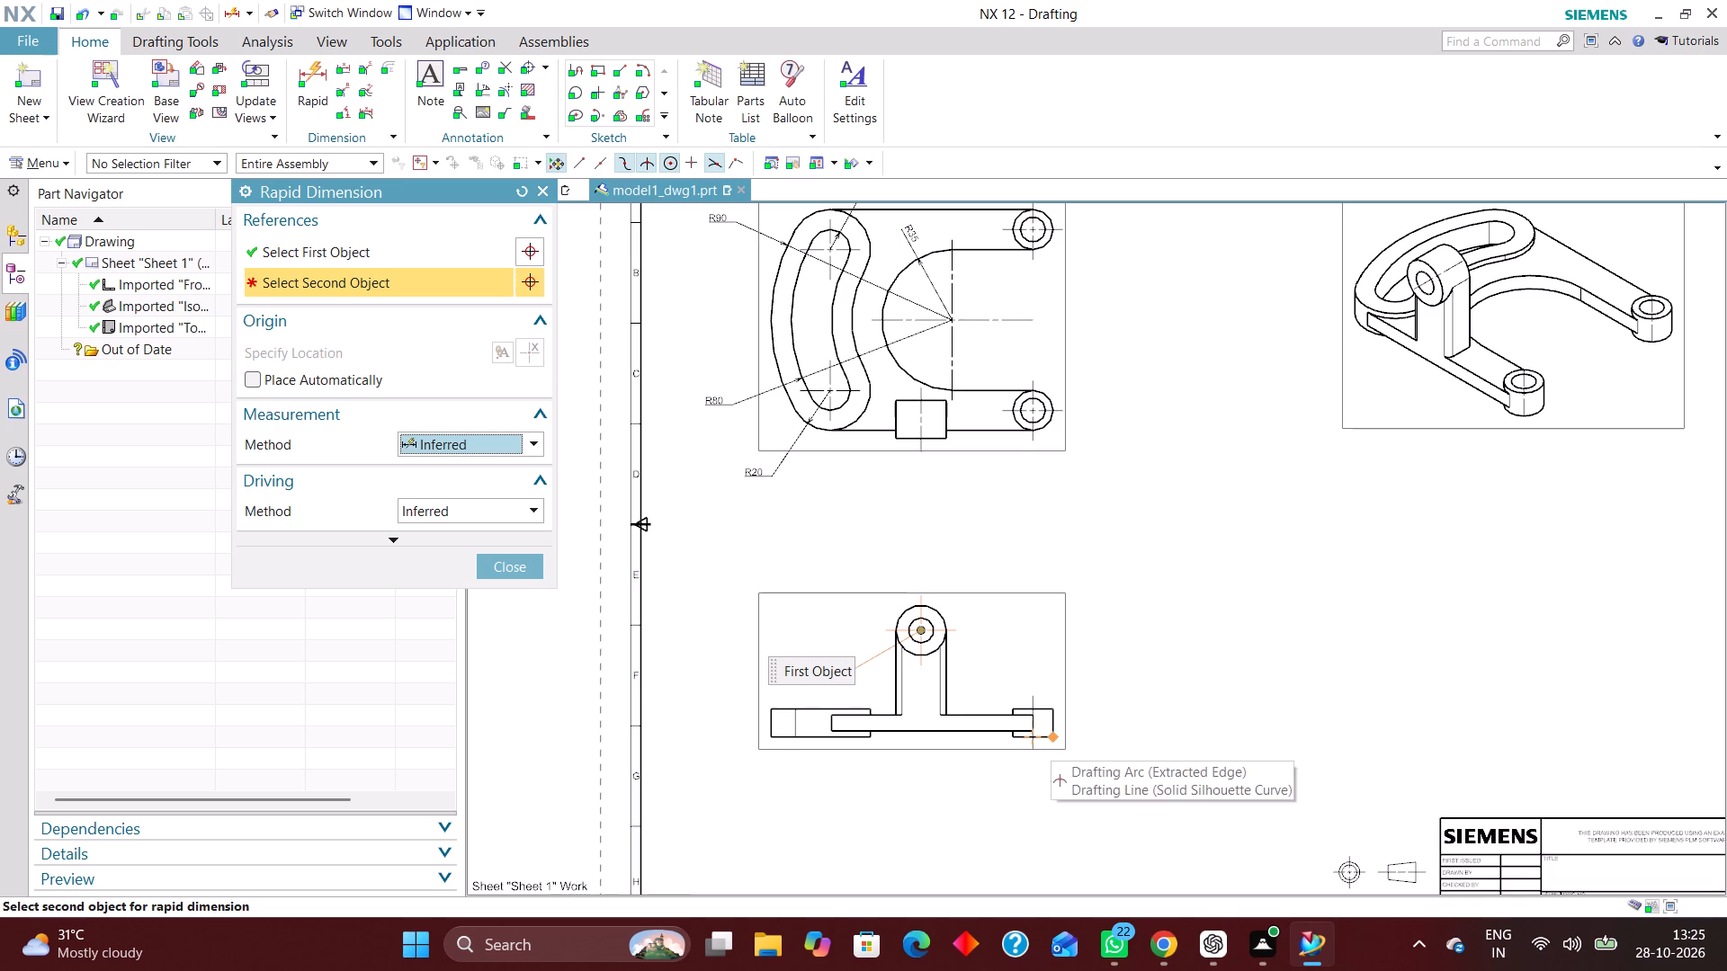
pyautogui.click(1052, 735)
pyautogui.click(992, 844)
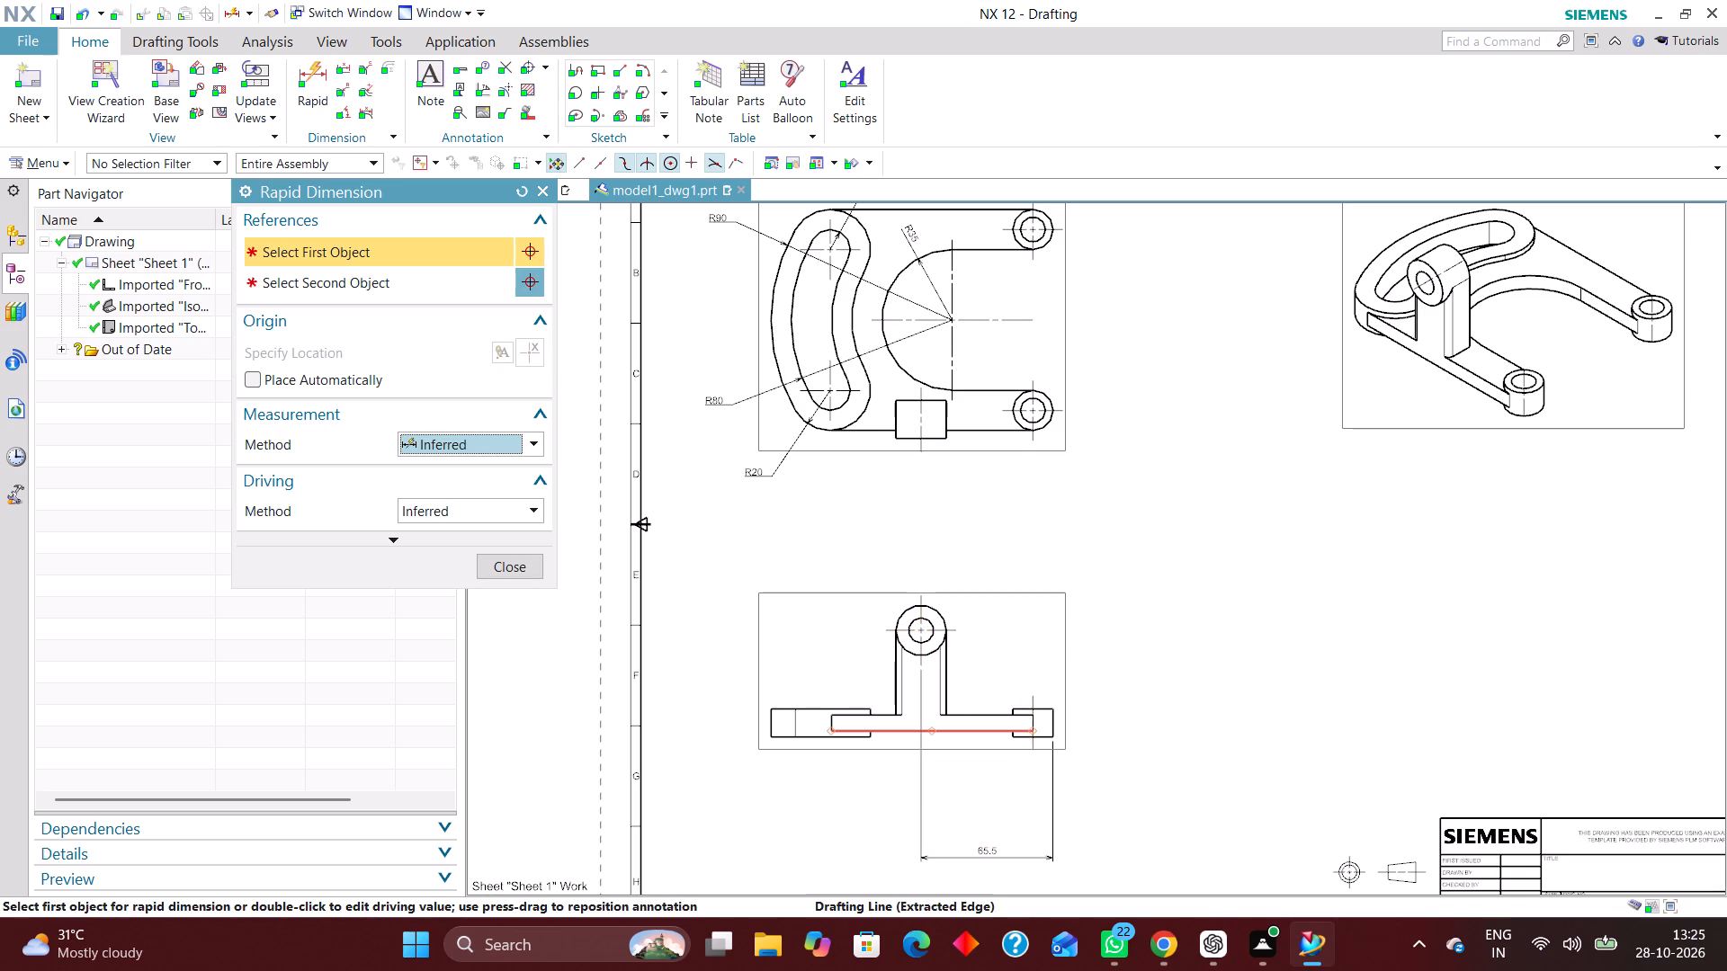
# Dimension the horizontal distance from the R35 arc centre to the upper fork hole in the plan view, placing it inside the fork.
pyautogui.scroll(-1, 1000, 763)
pyautogui.scroll(2, 999, 290)
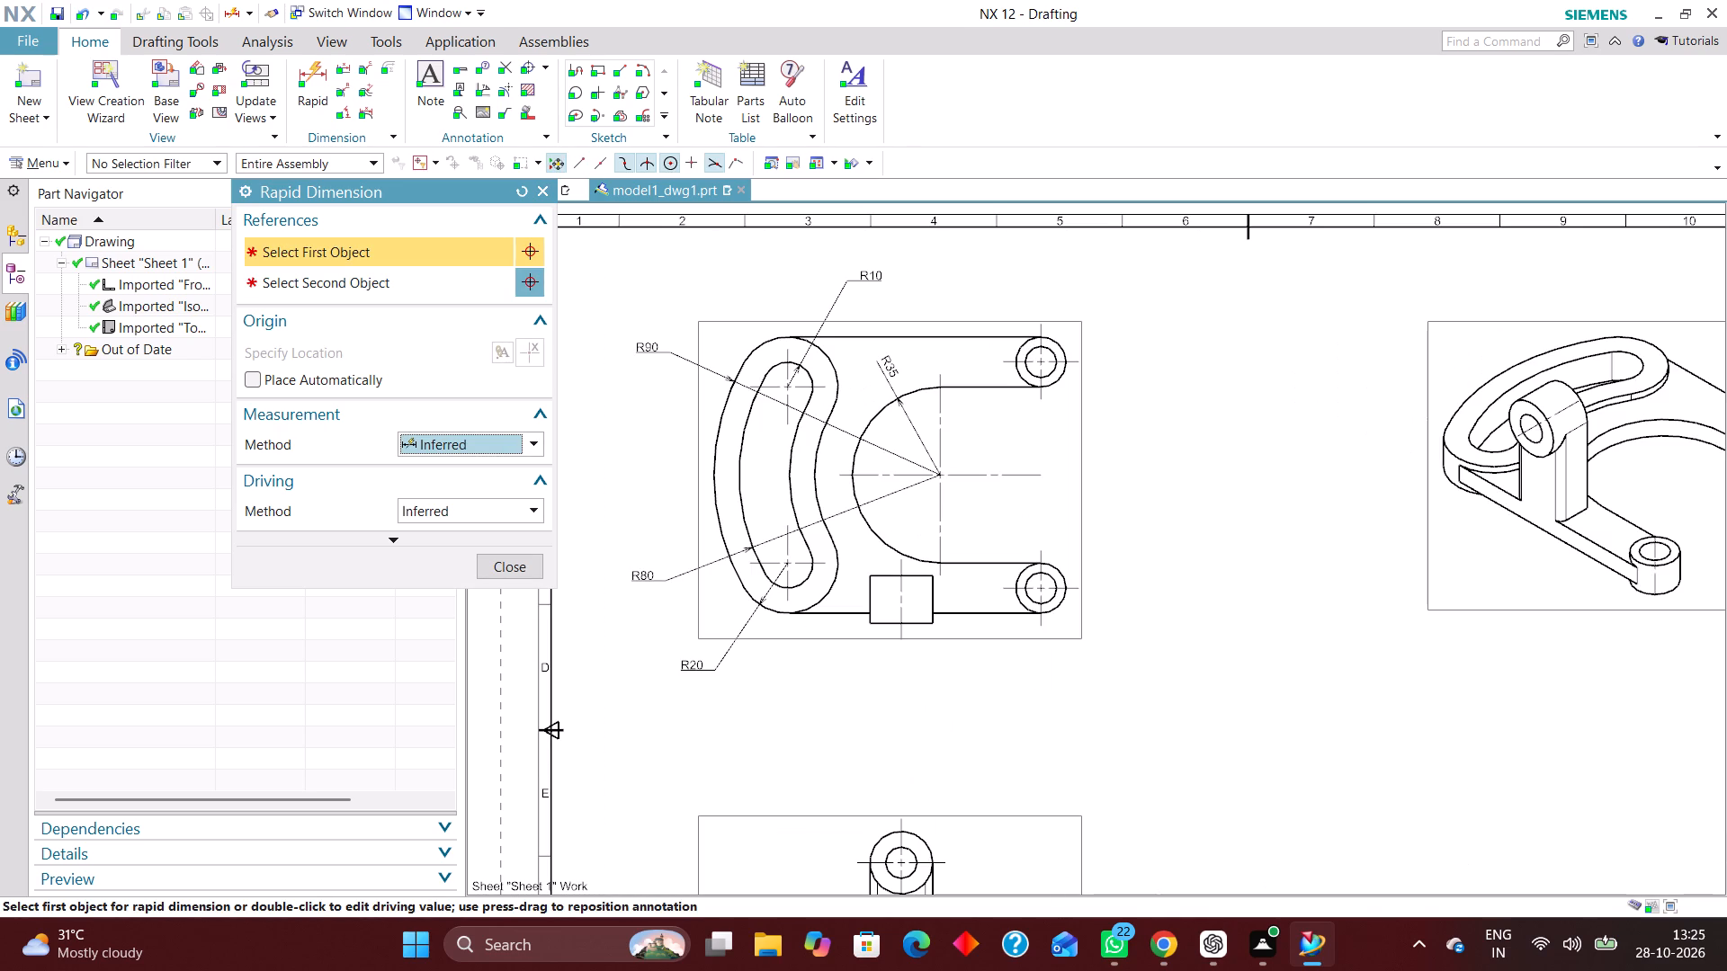
pyautogui.click(937, 403)
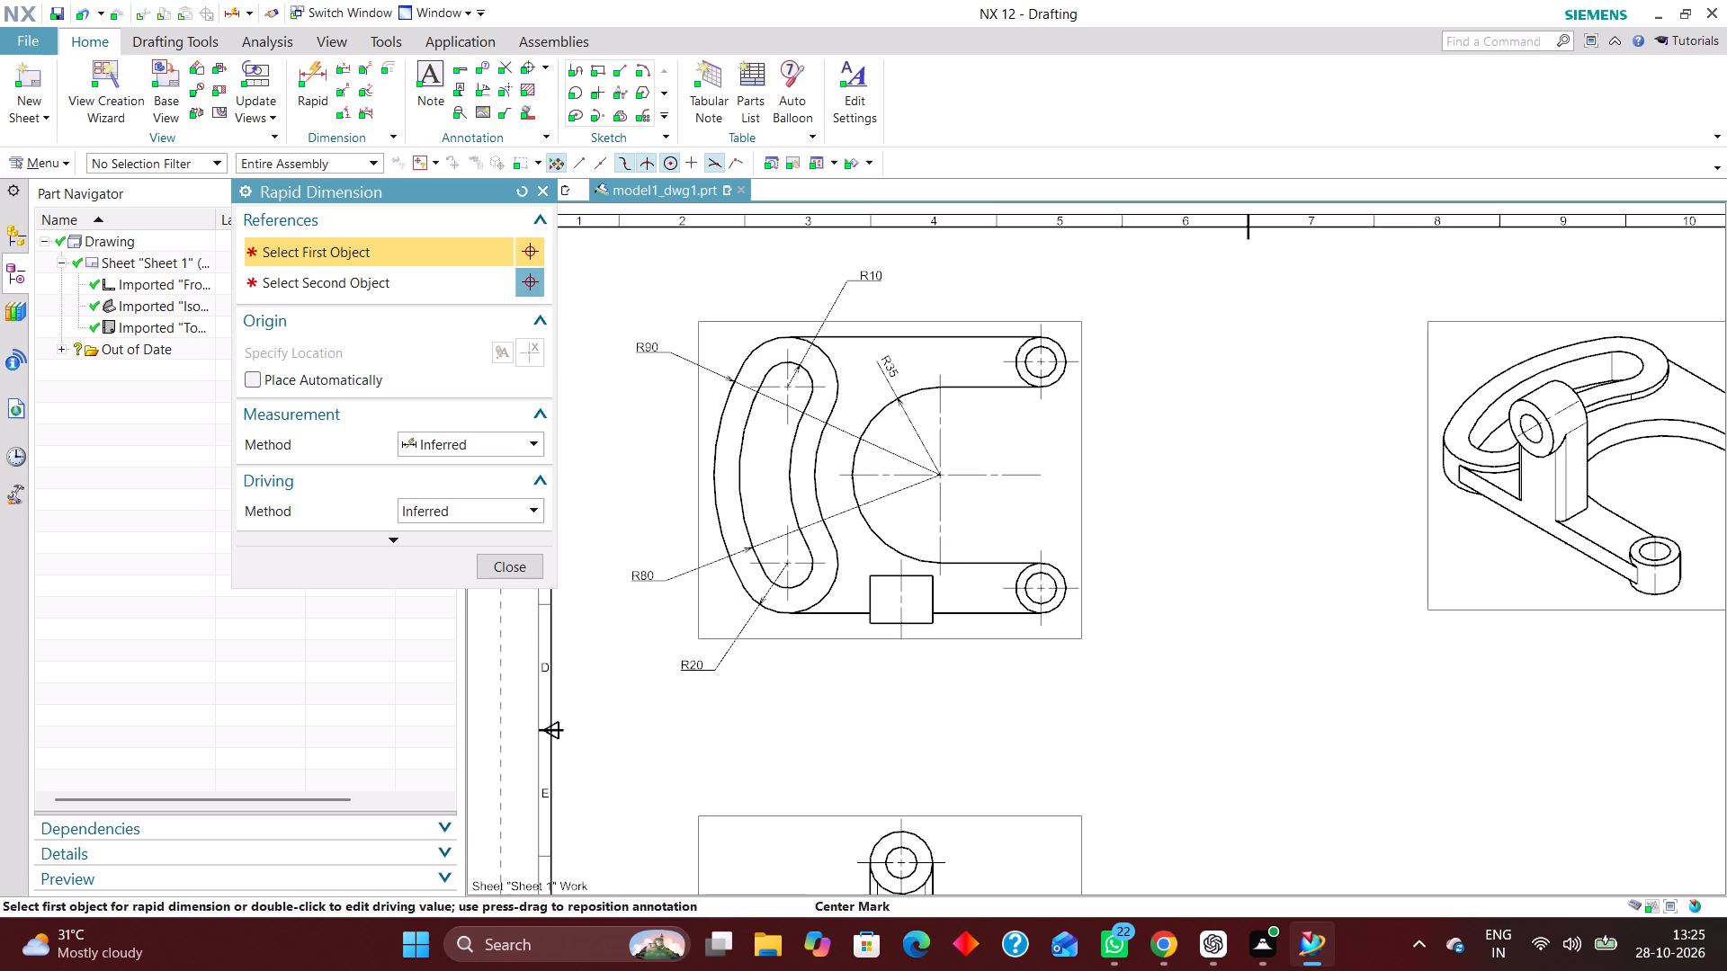
pyautogui.click(1038, 392)
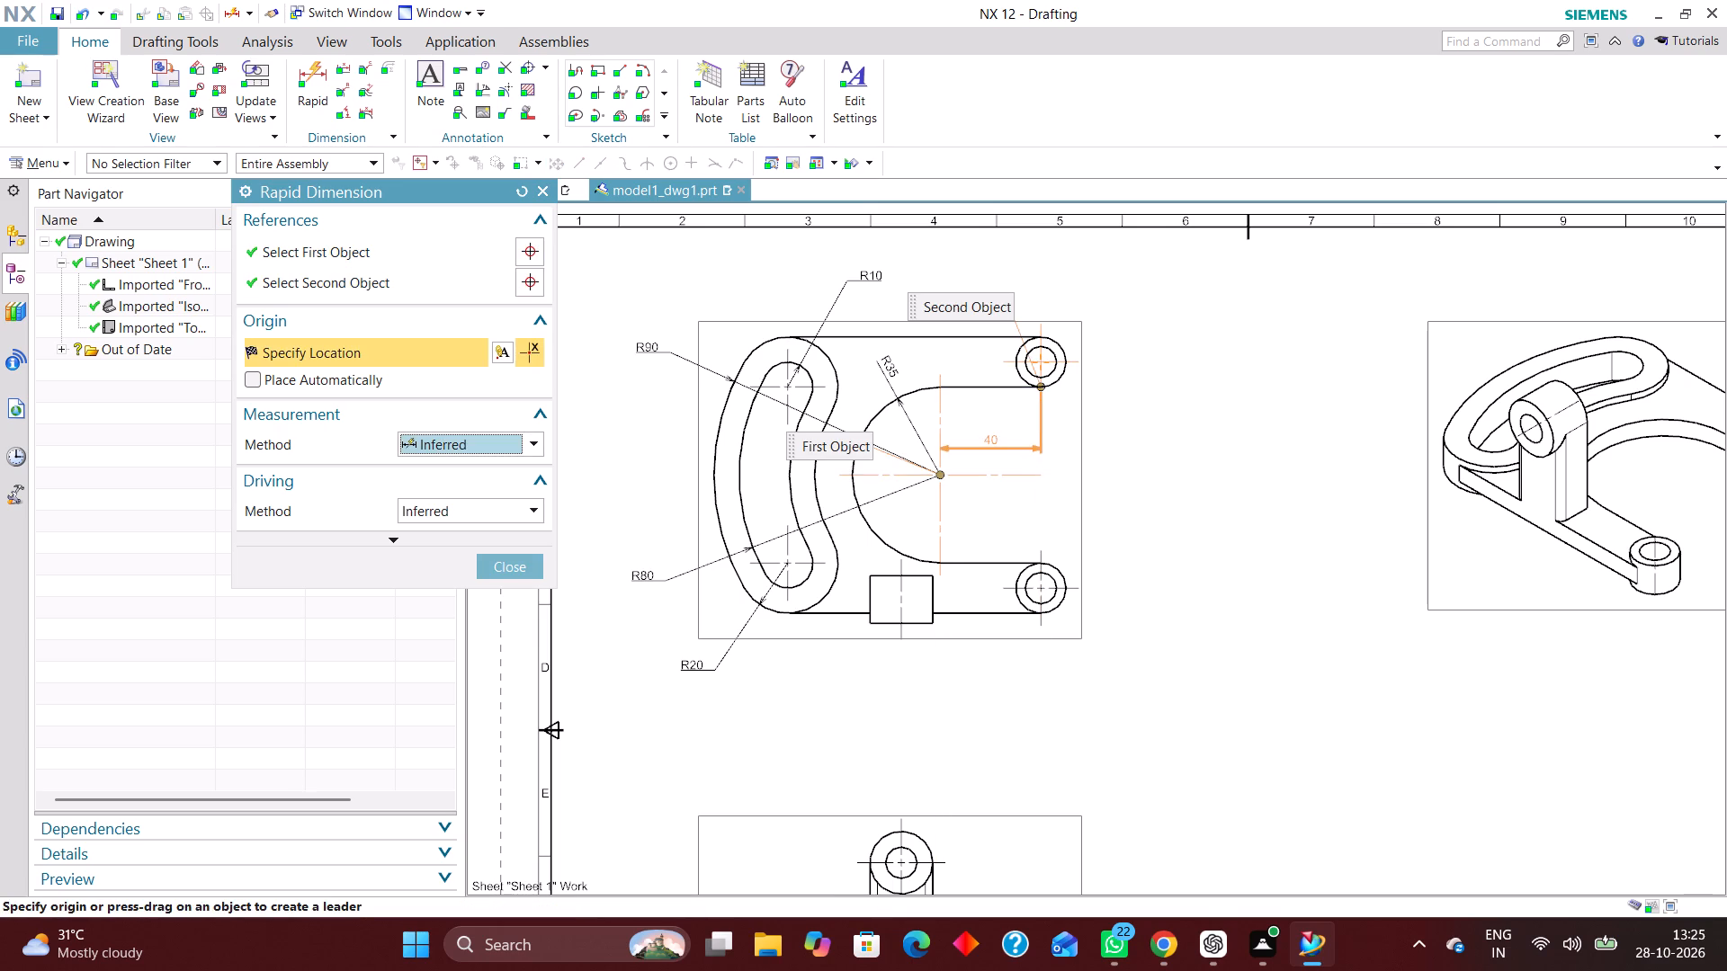
pyautogui.click(995, 408)
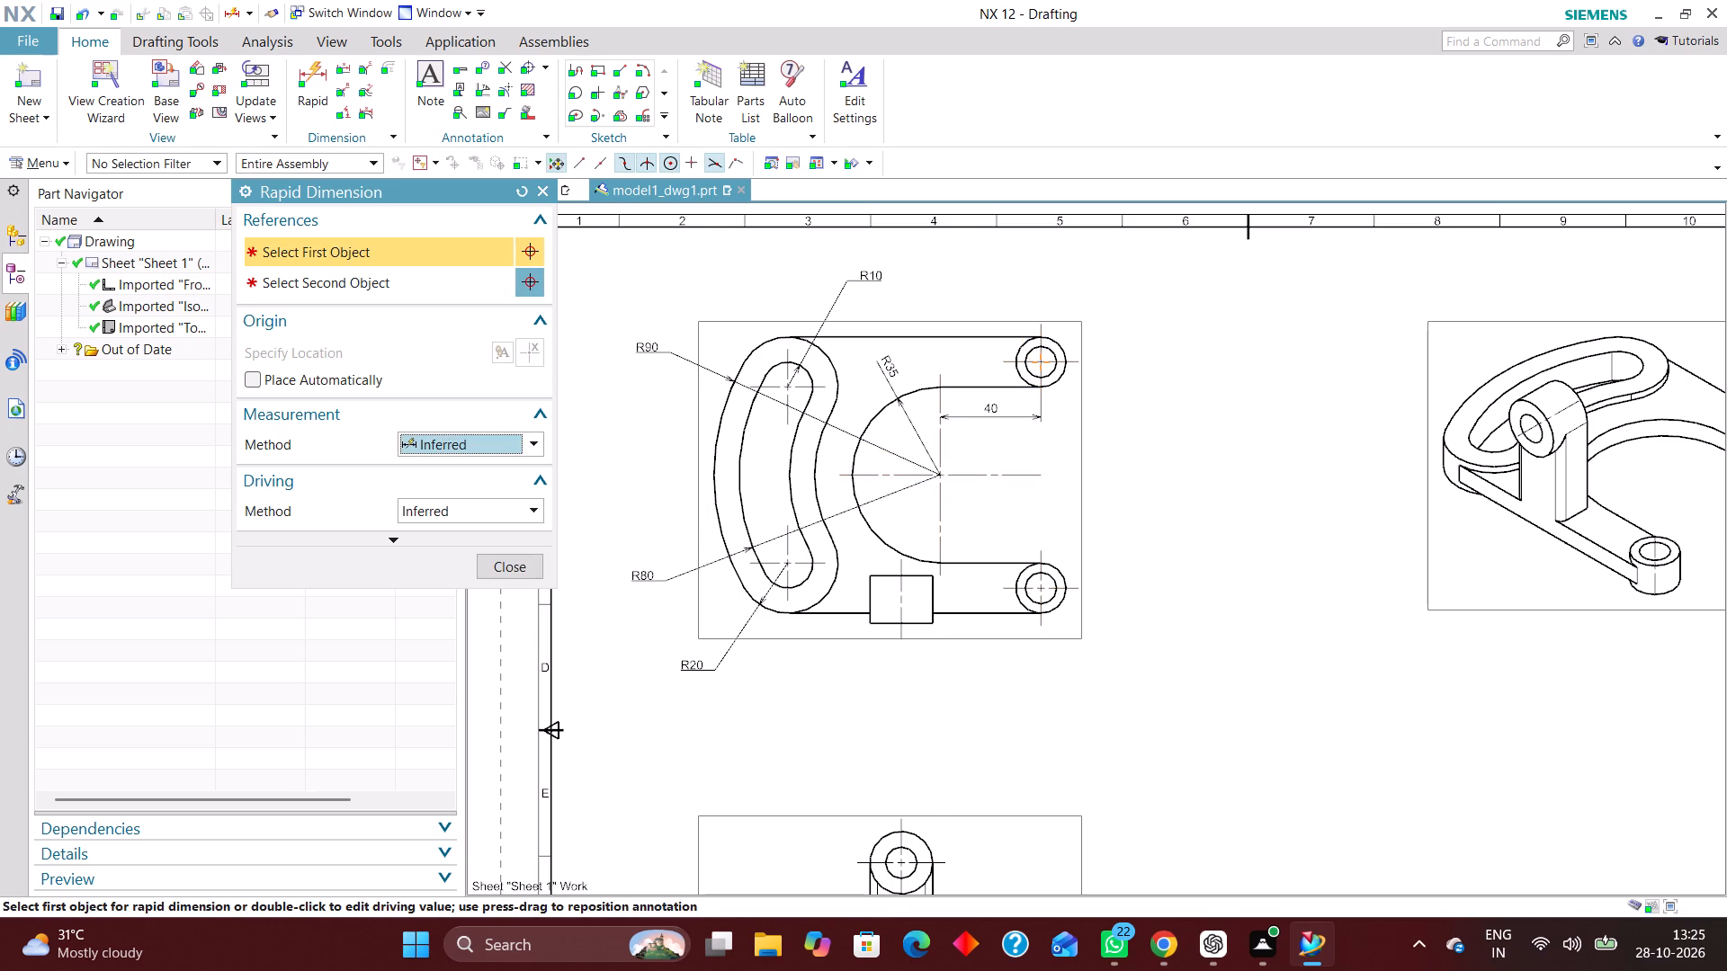
# Dimension the centre-to-centre distance between the two fork holes, placing it beyond the fork's open end.
pyautogui.click(1079, 363)
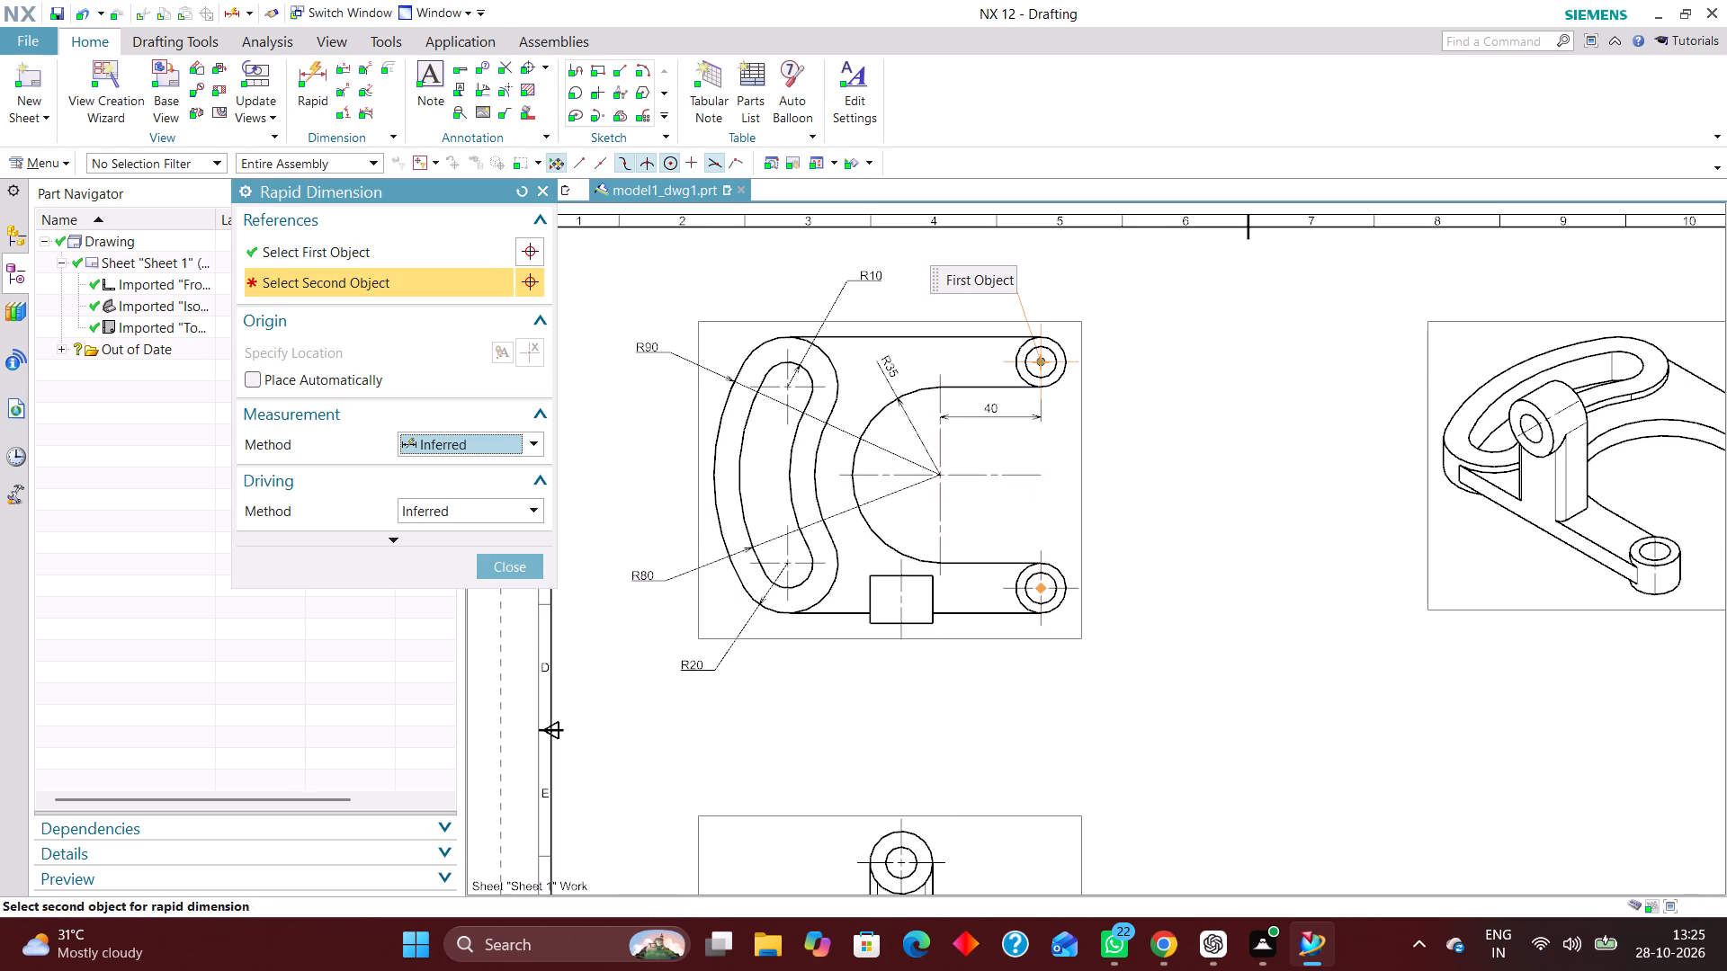
pyautogui.click(1081, 590)
pyautogui.click(1139, 473)
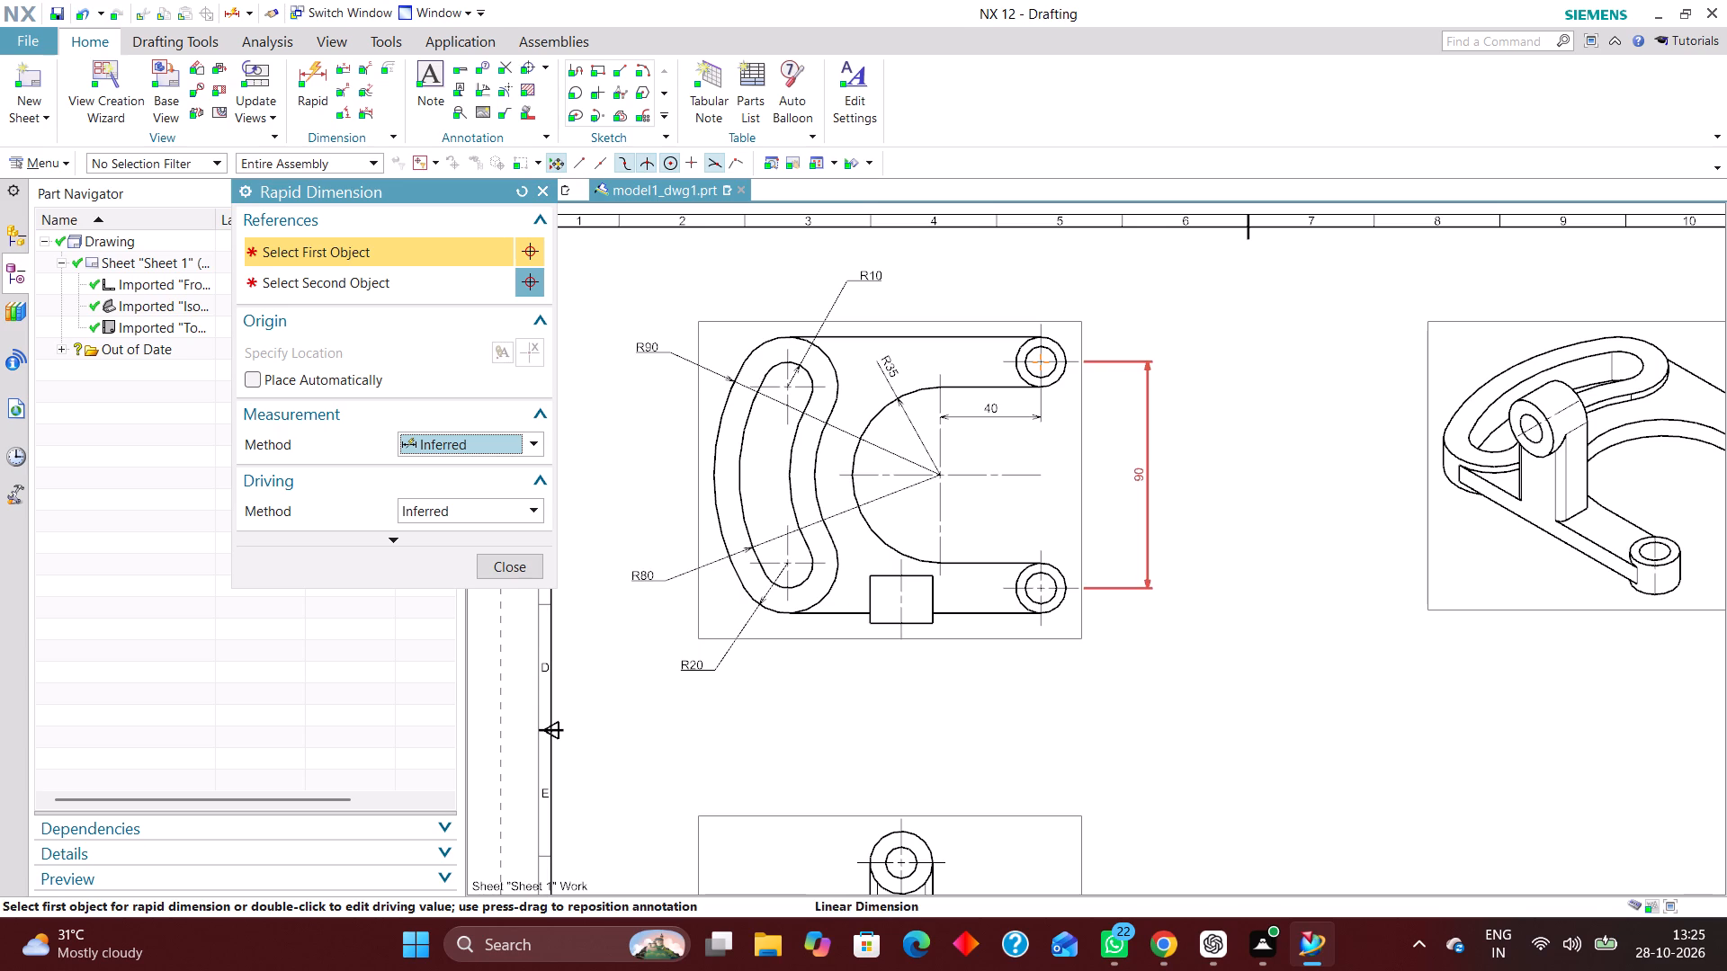
# Dimension how far the square boss projects past the lower arm's outer edge in the plan view, placing the text below the outline.
pyautogui.scroll(-2, 939, 477)
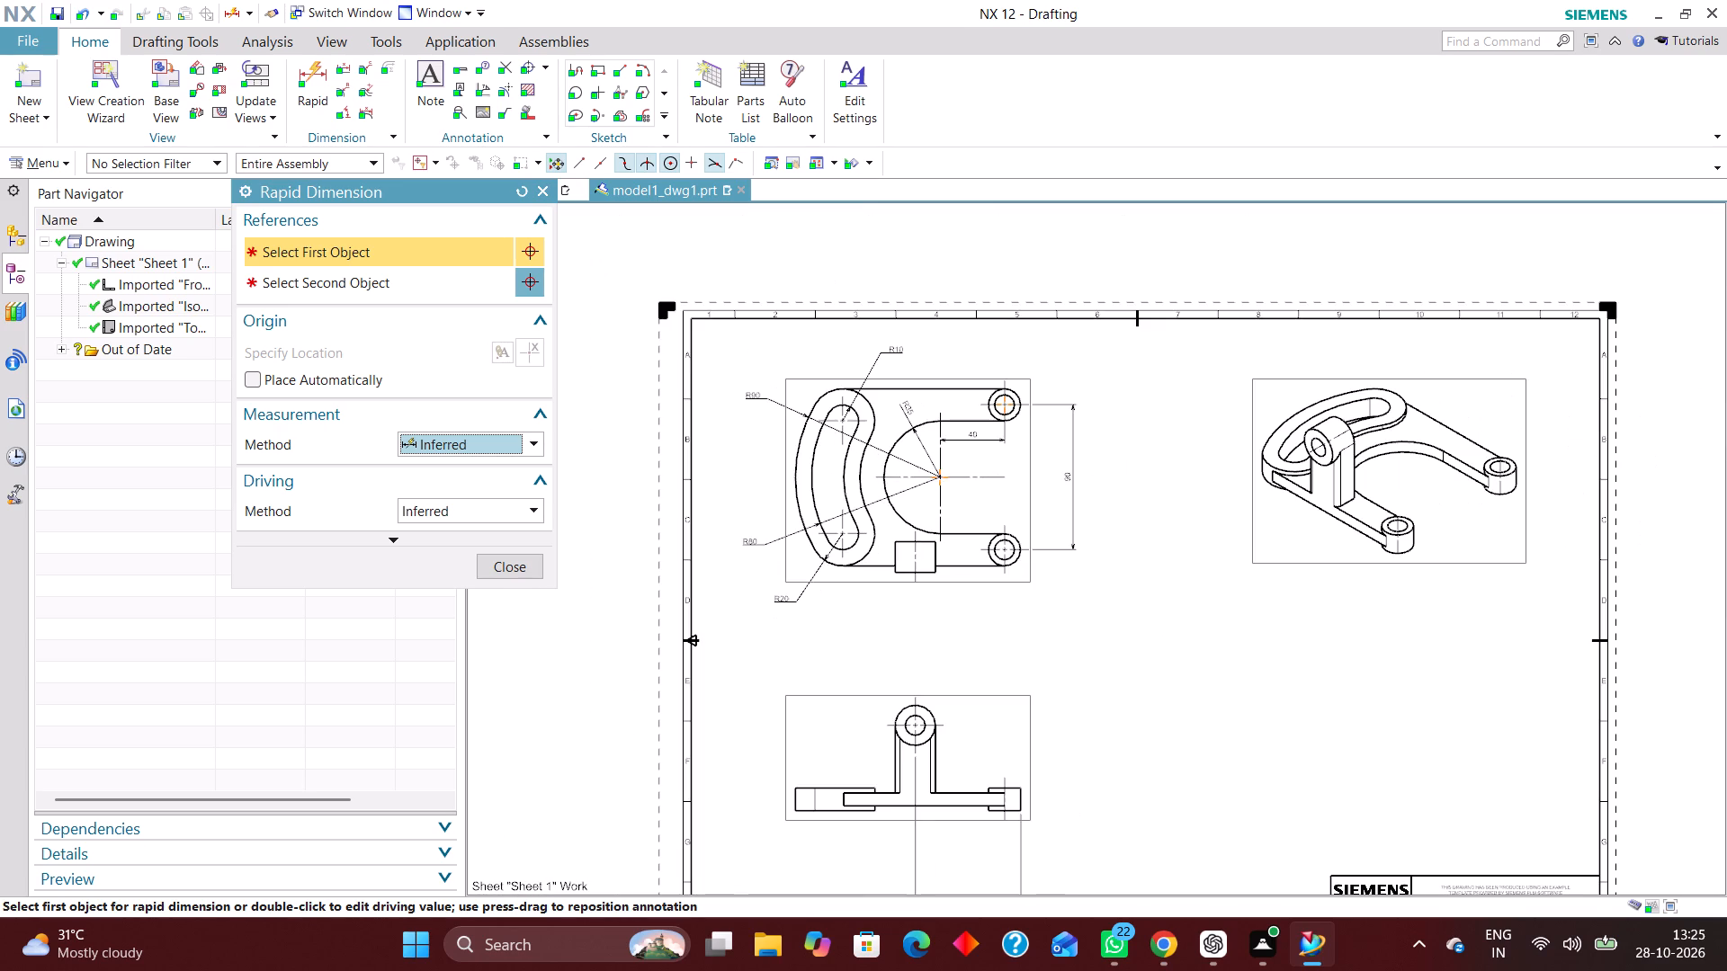
pyautogui.scroll(2, 935, 619)
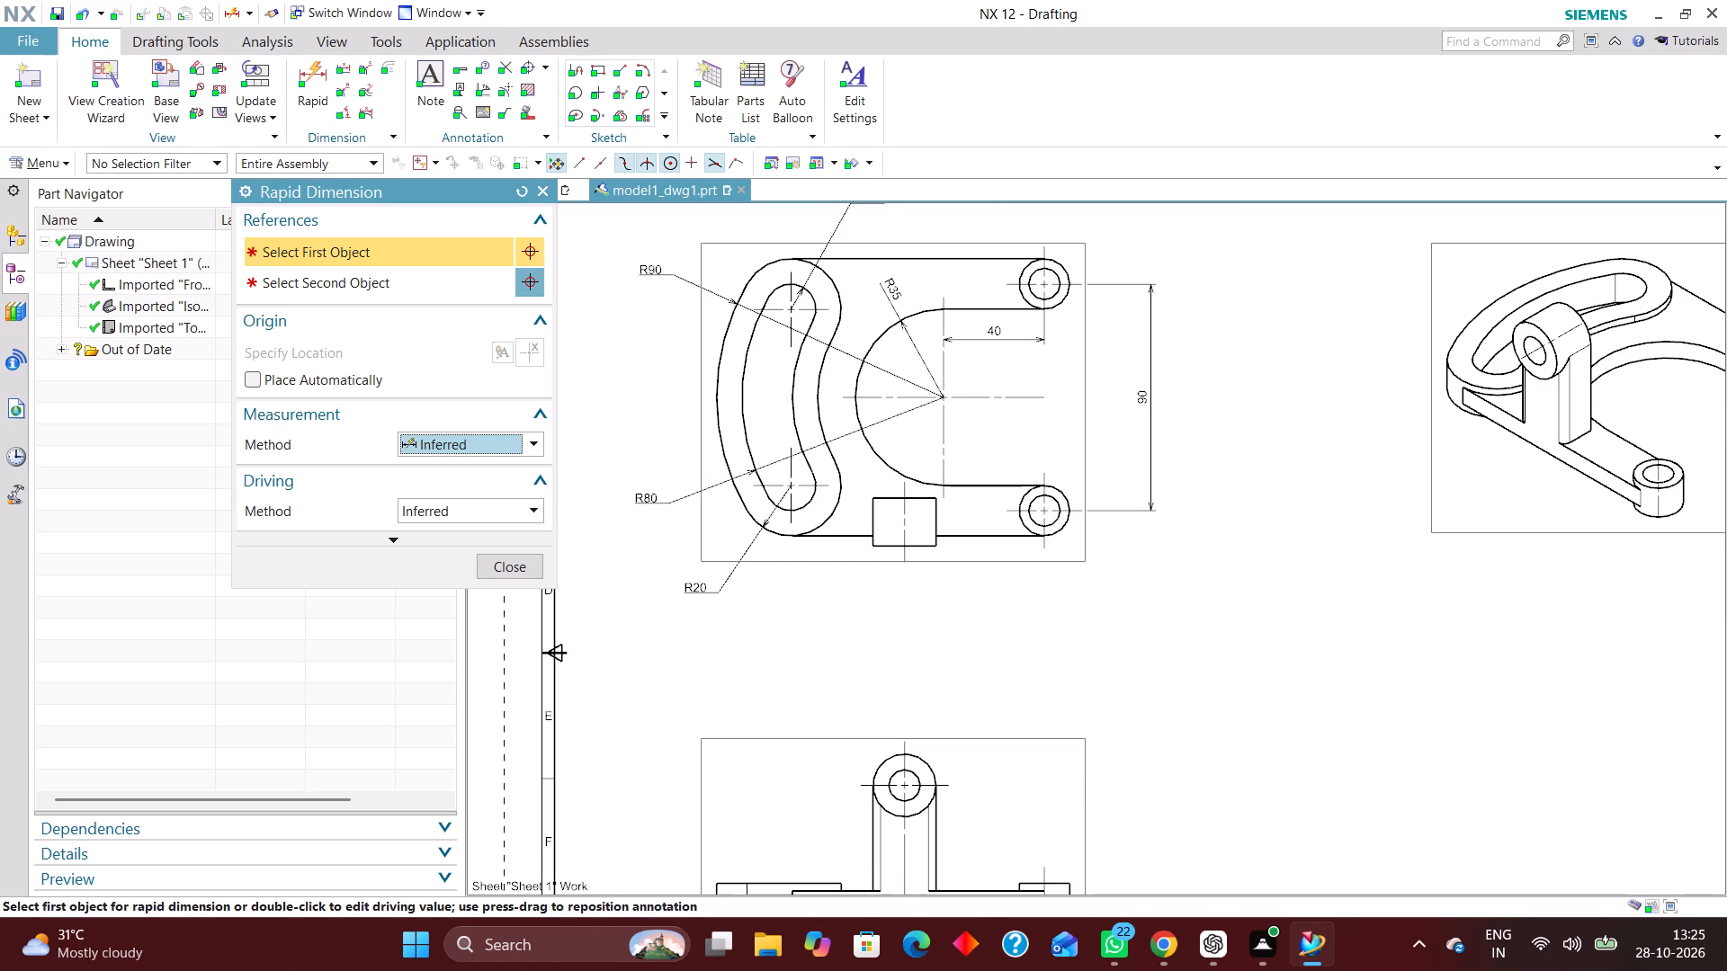
pyautogui.scroll(-2, 915, 536)
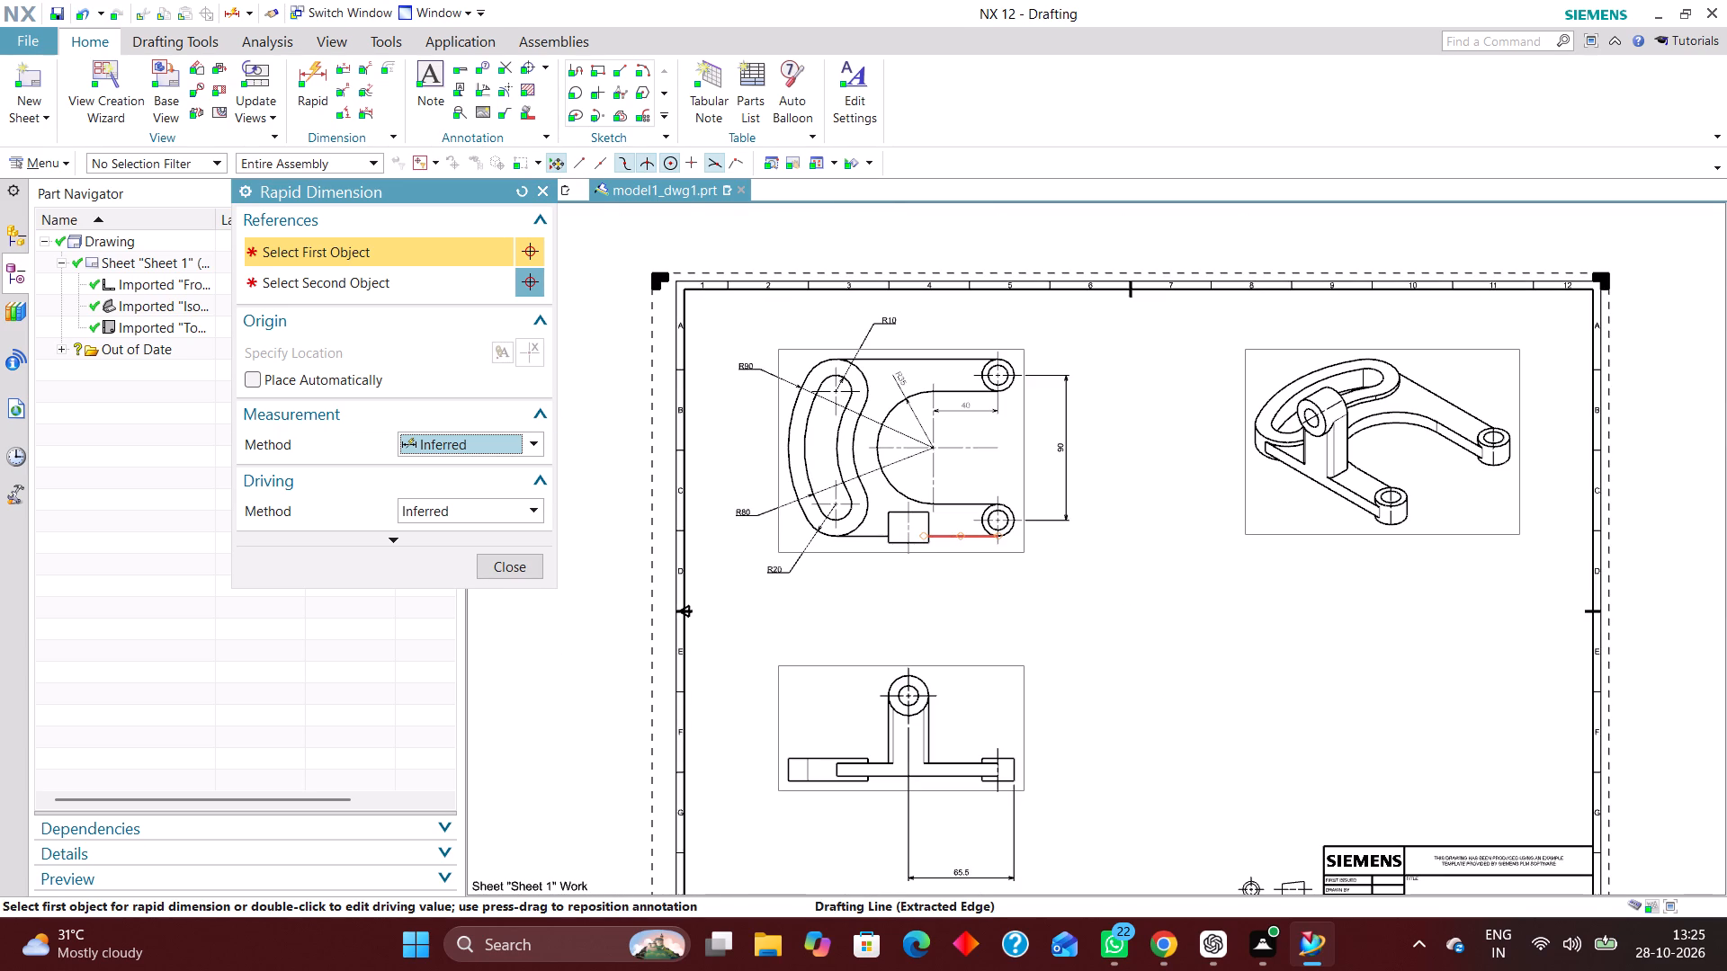
pyautogui.scroll(5, 937, 529)
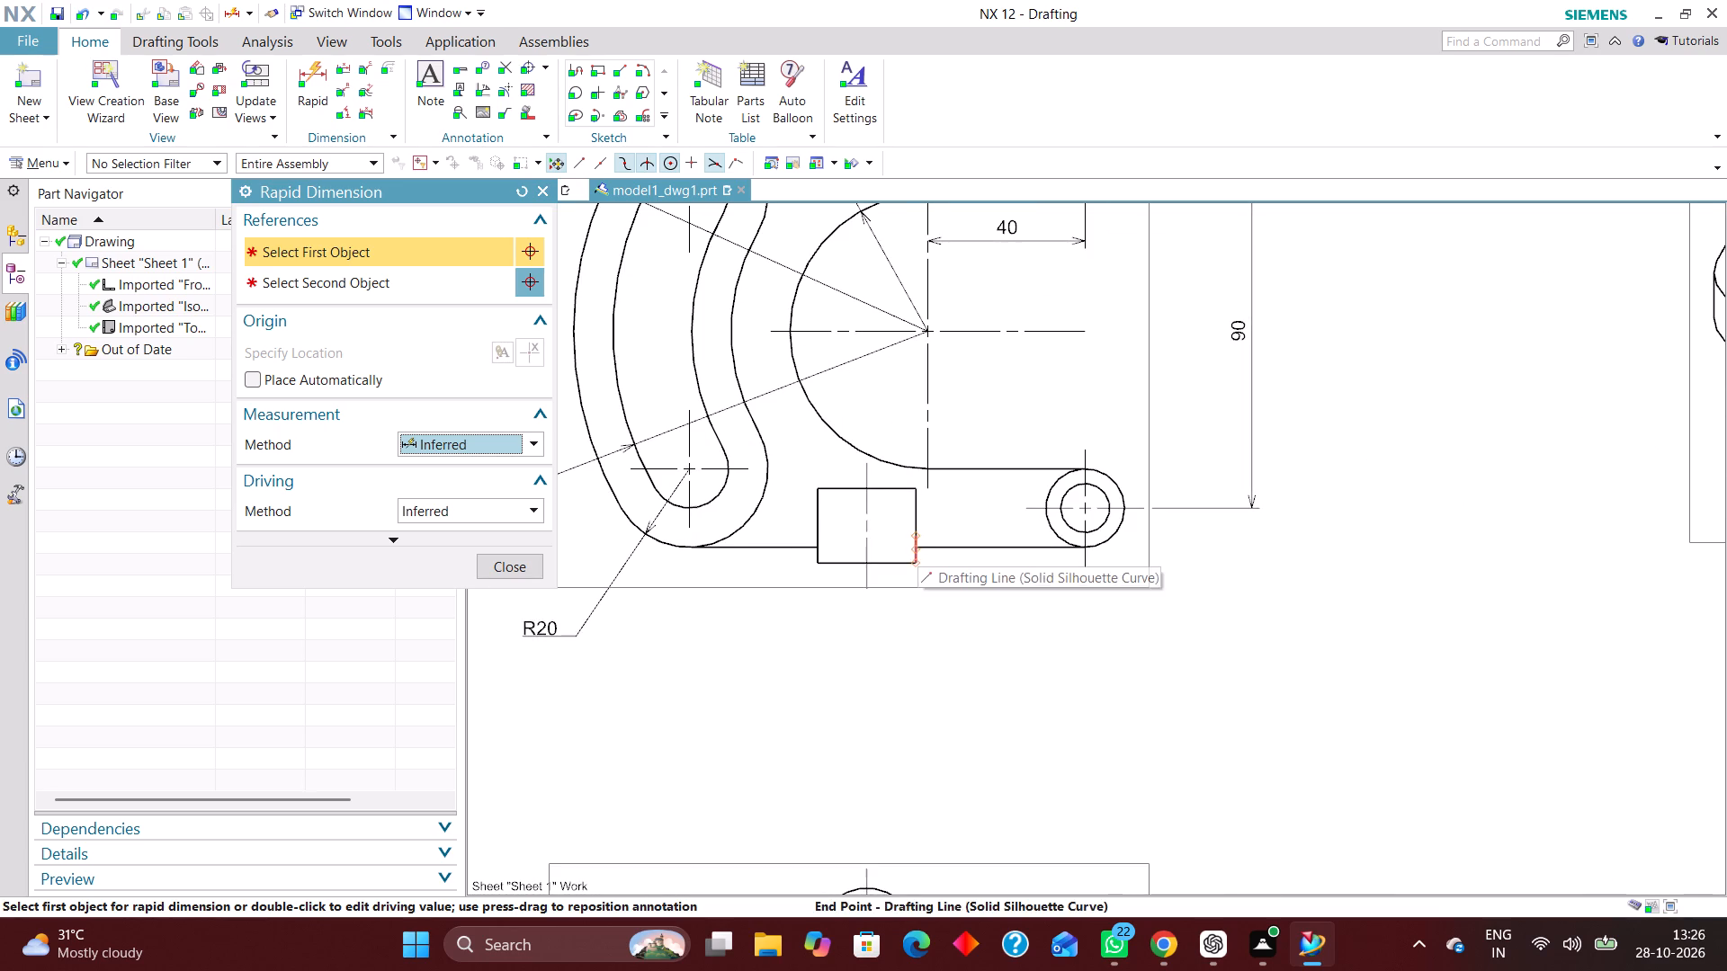
pyautogui.scroll(6, 920, 557)
pyautogui.click(903, 519)
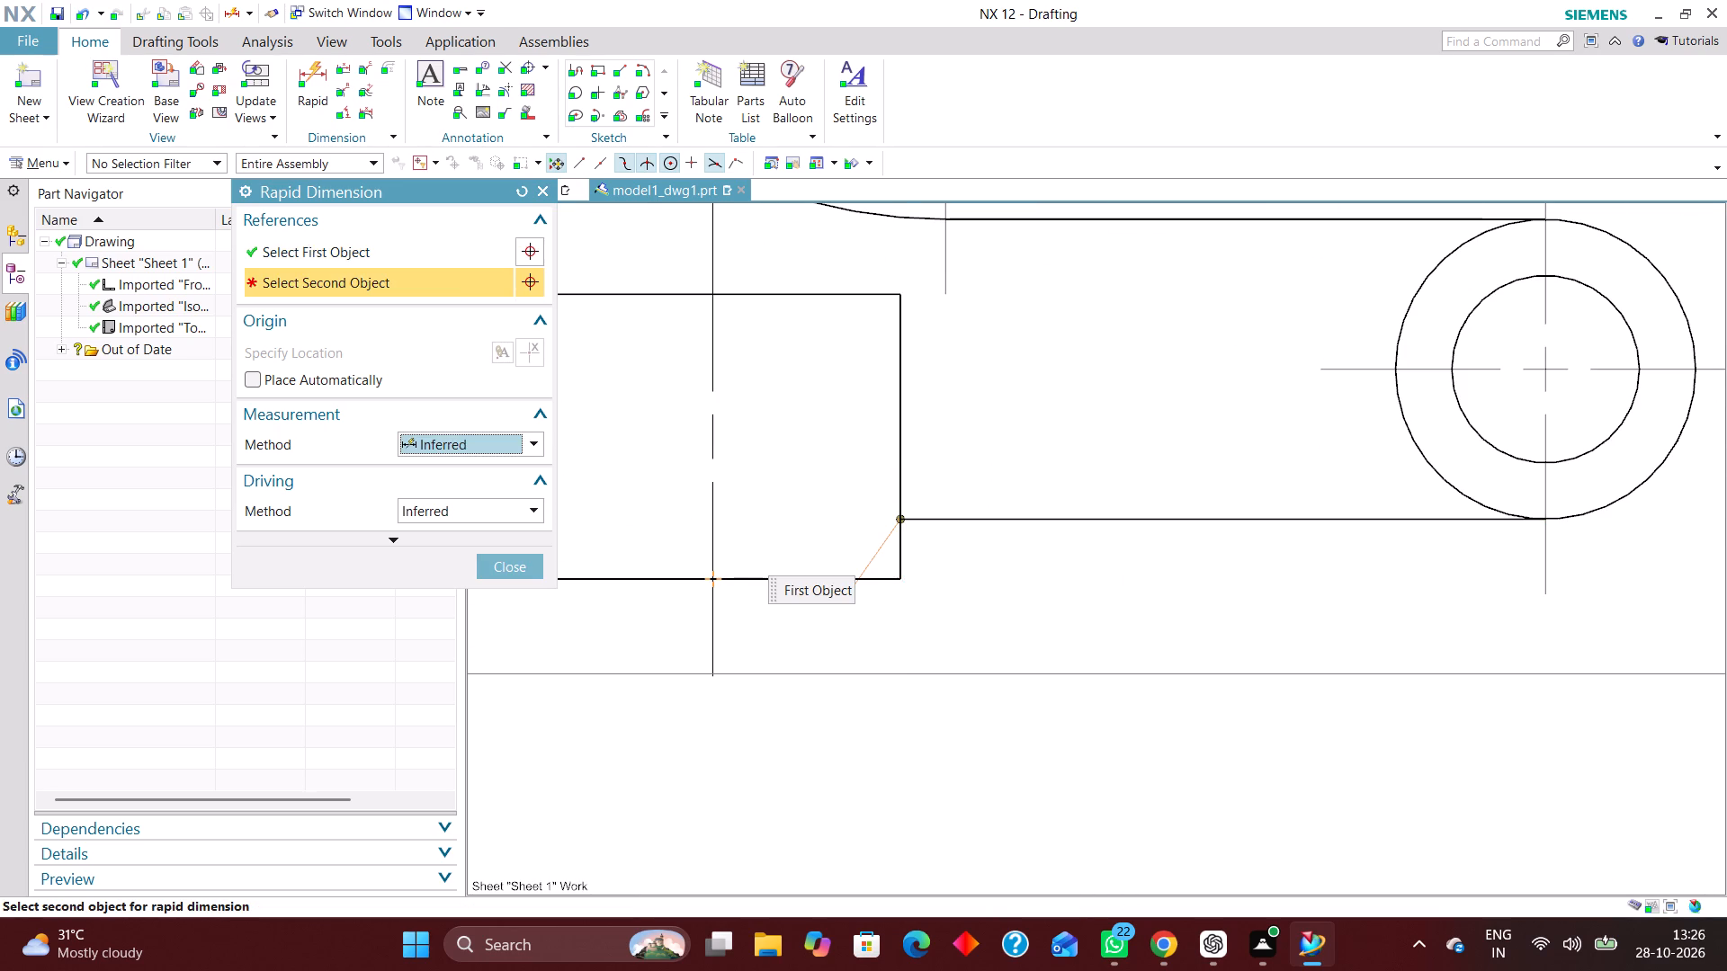
pyautogui.click(905, 583)
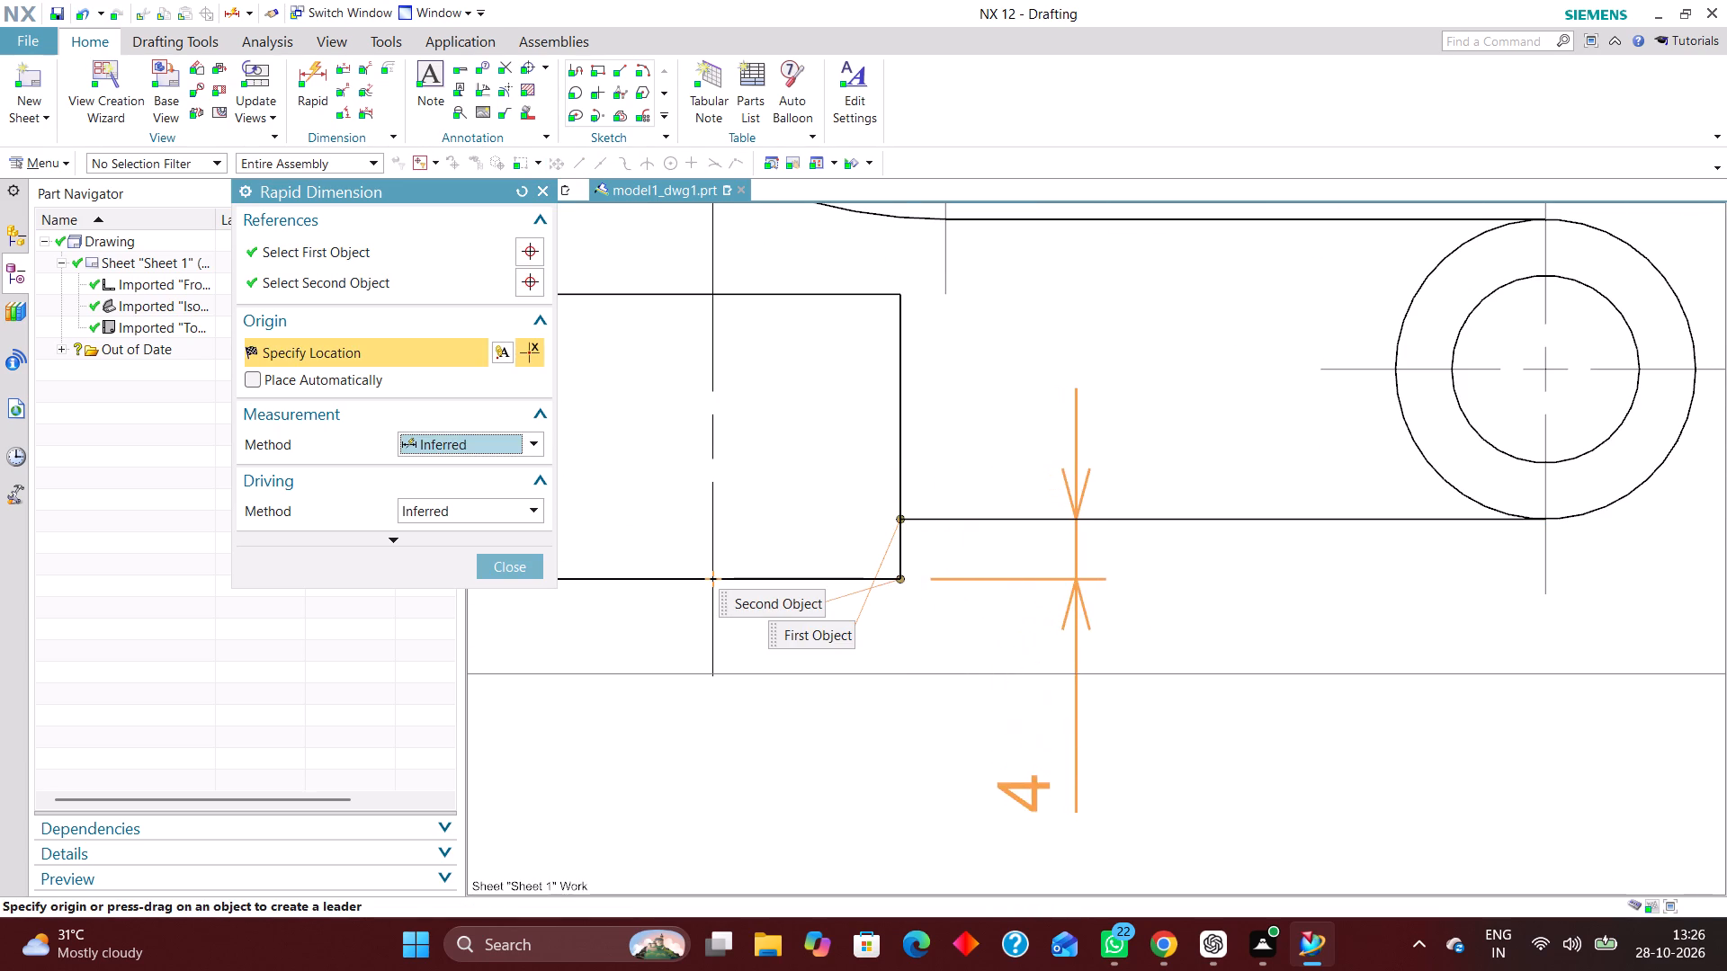
pyautogui.click(1024, 802)
pyautogui.click(529, 566)
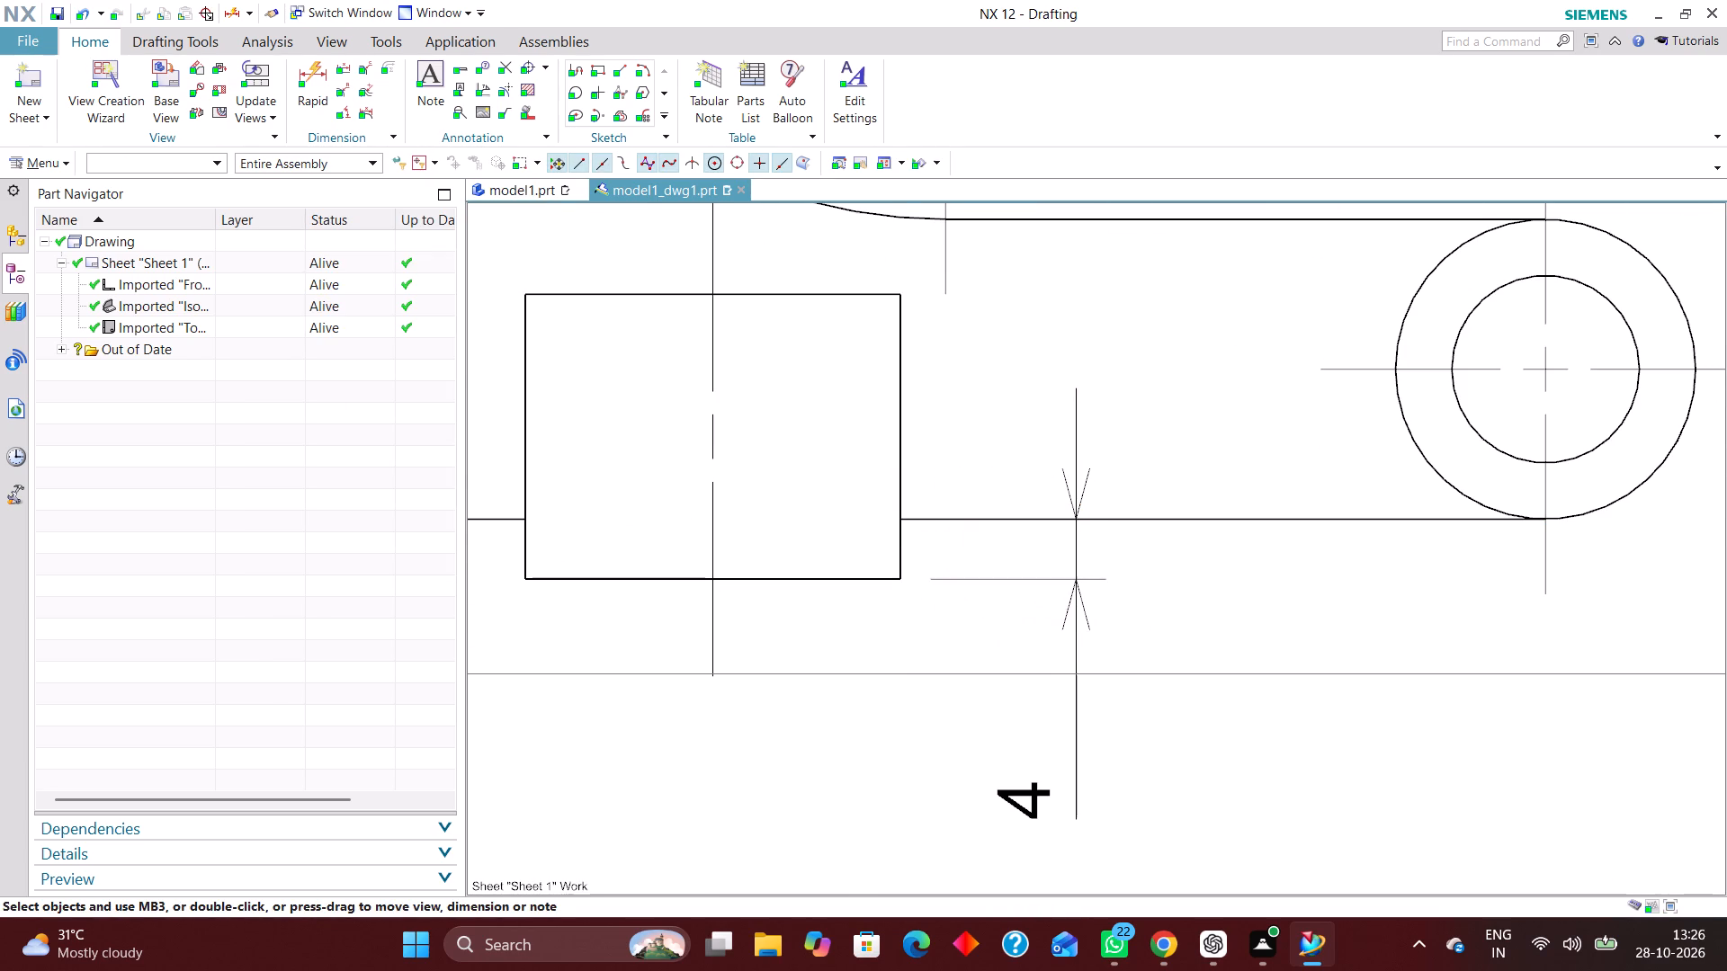
# Dimension the thickness of the slotted arc end in the front view, placing it outside the bracket beside that end.
pyautogui.scroll(-4, 984, 578)
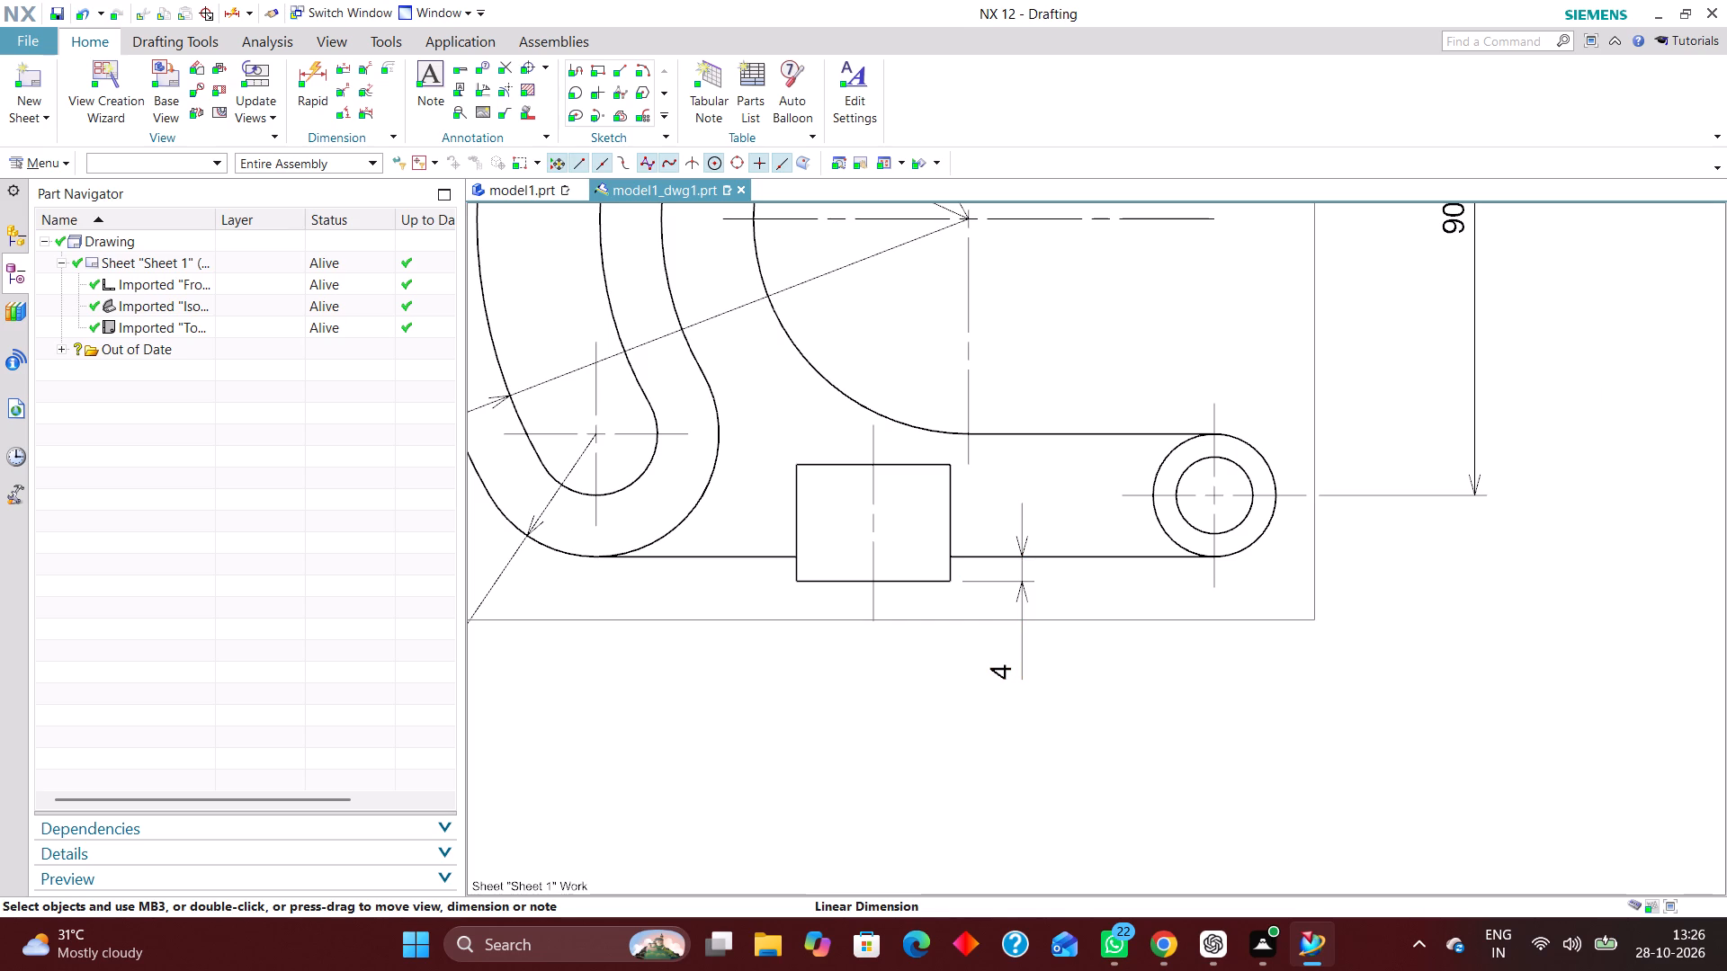
pyautogui.scroll(-6, 881, 409)
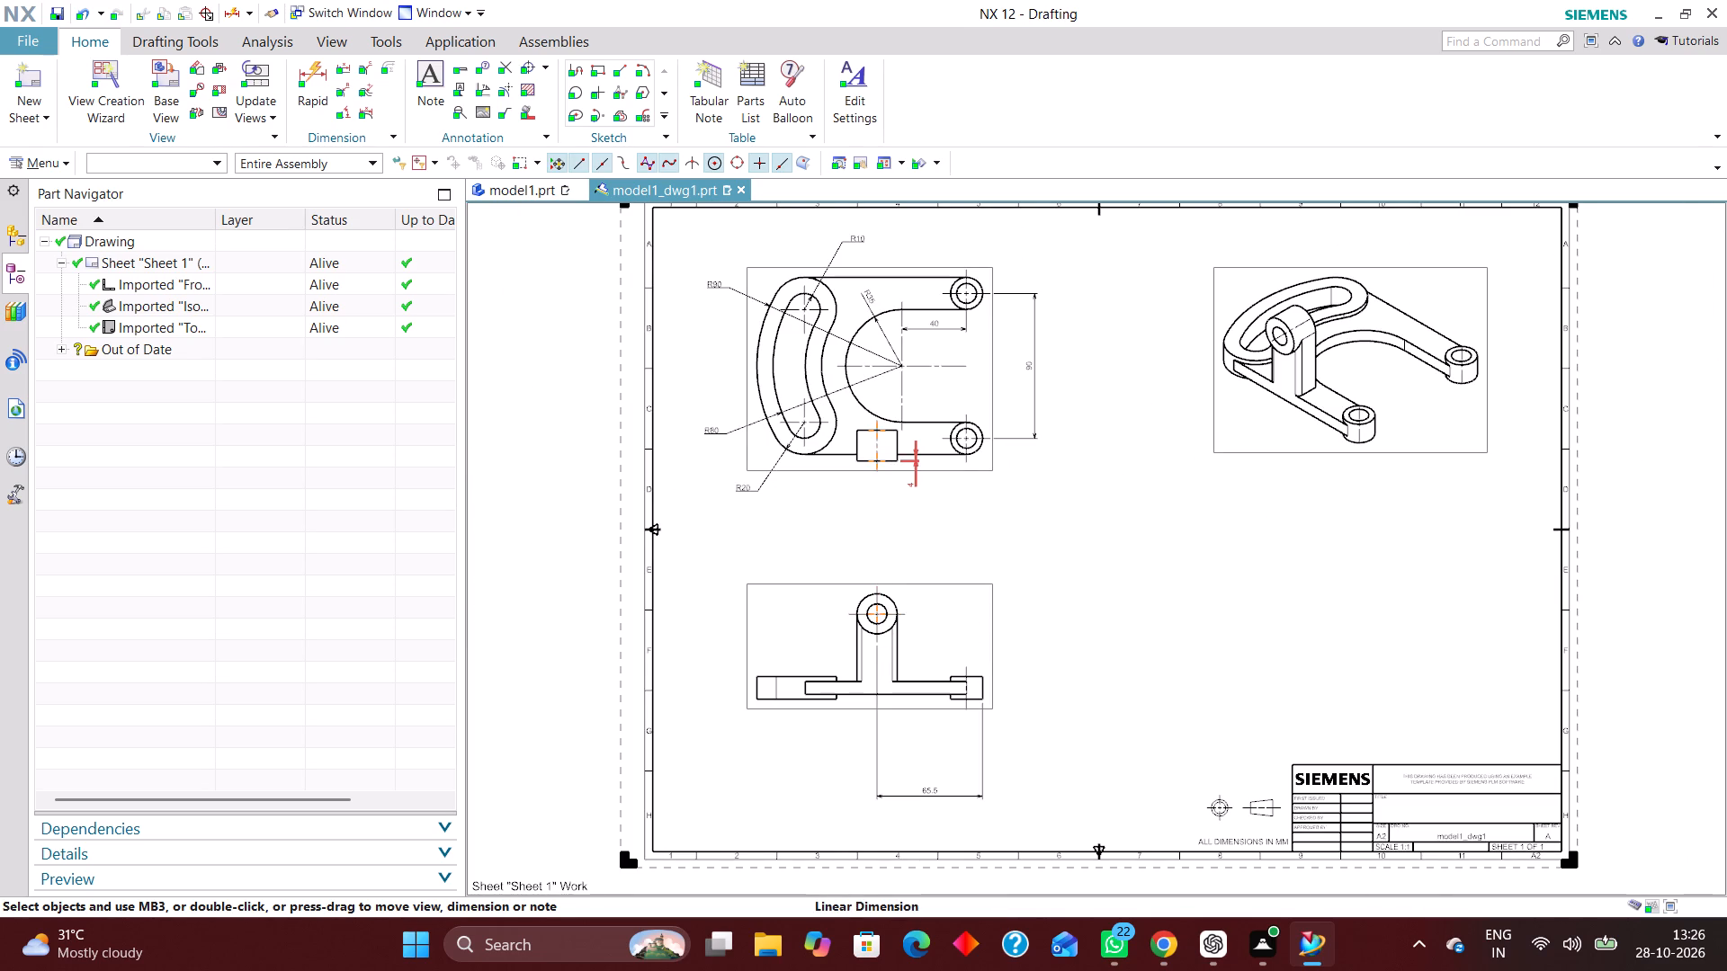
pyautogui.click(303, 68)
pyautogui.scroll(-1, 1095, 604)
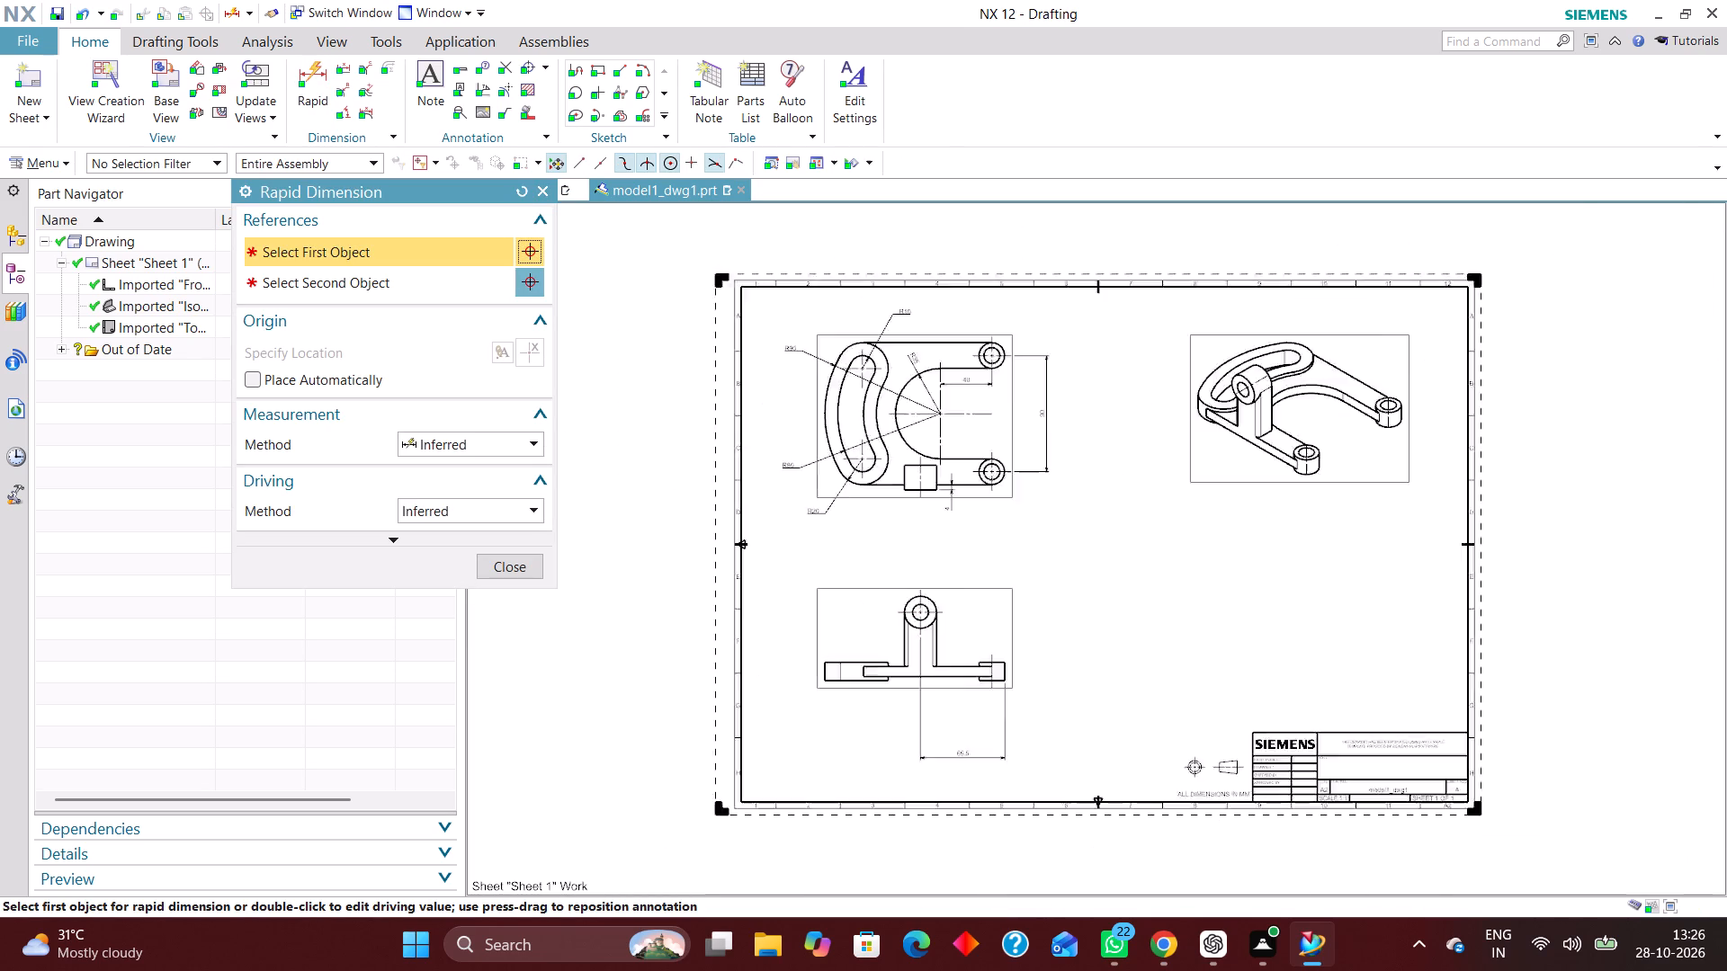
pyautogui.scroll(-1, 1096, 607)
pyautogui.scroll(7, 885, 661)
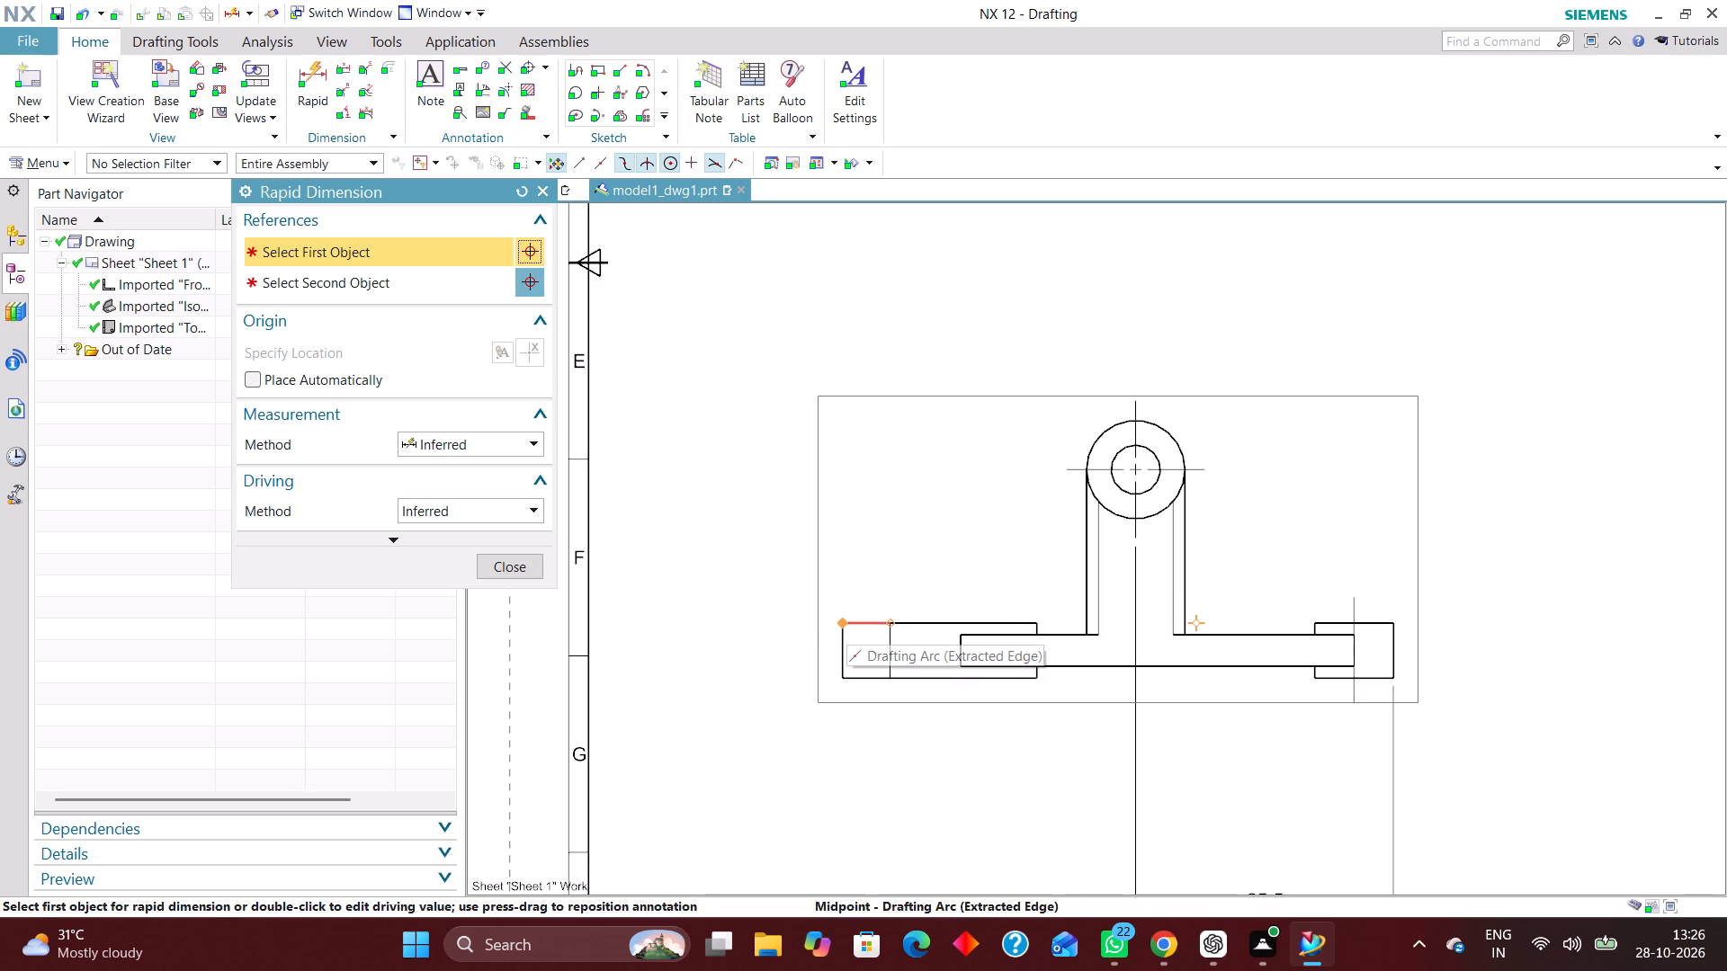
pyautogui.click(846, 621)
pyautogui.click(846, 676)
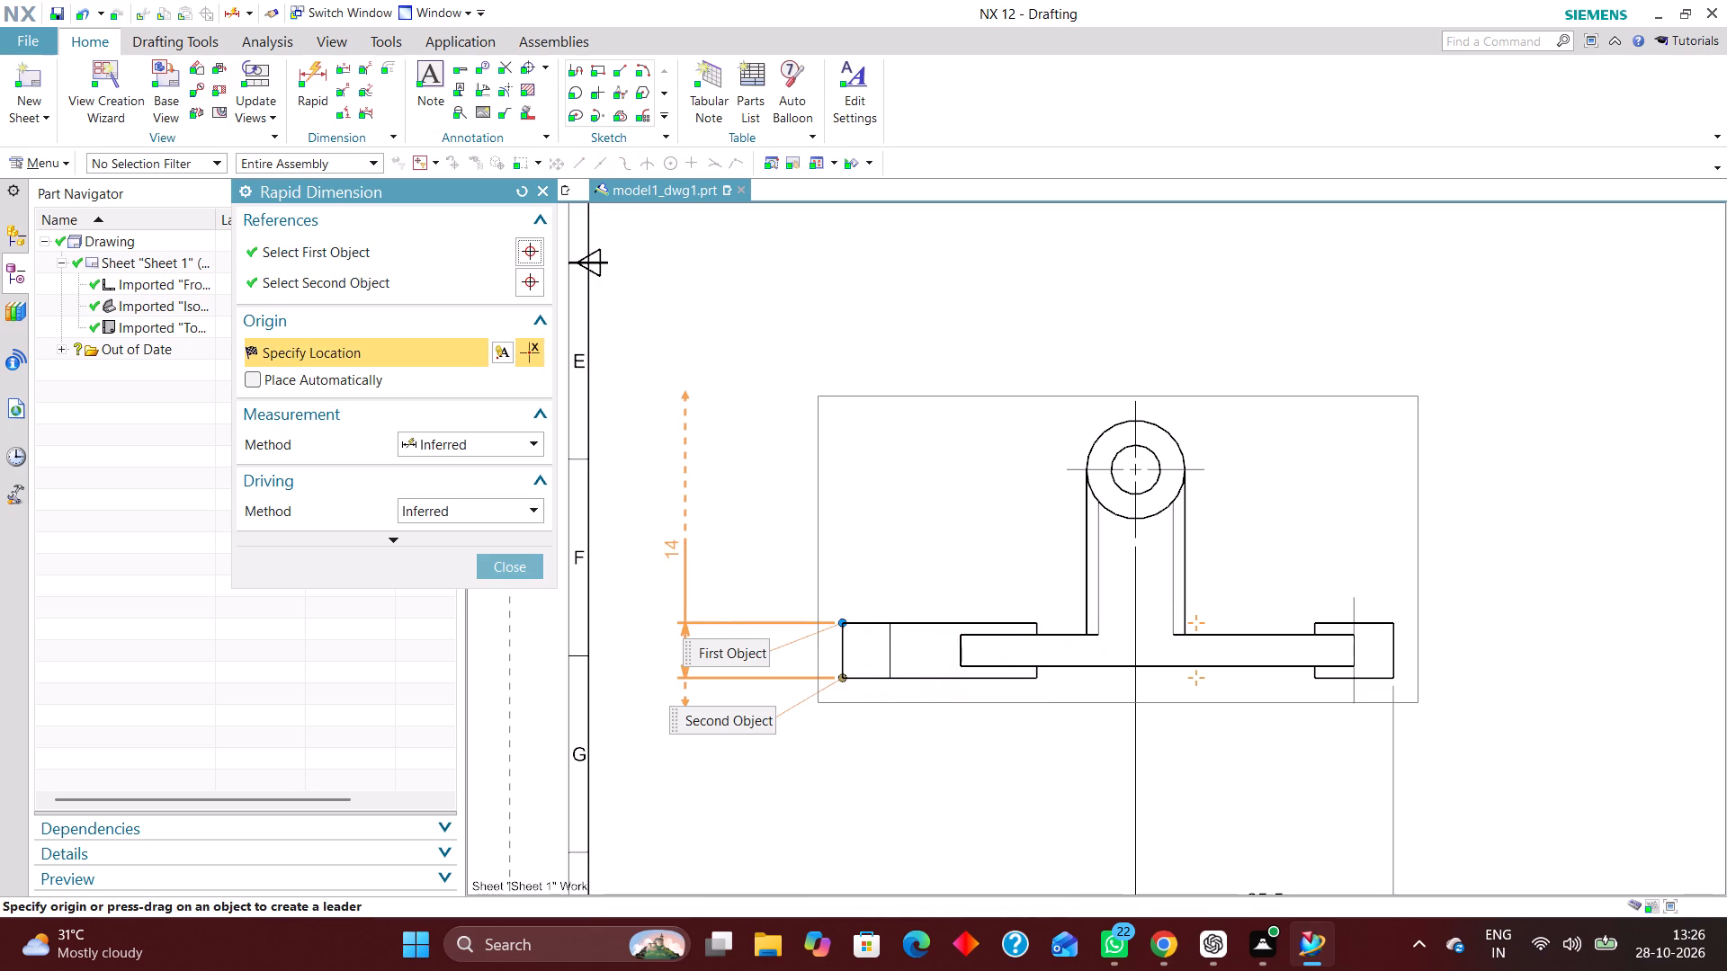
pyautogui.click(696, 550)
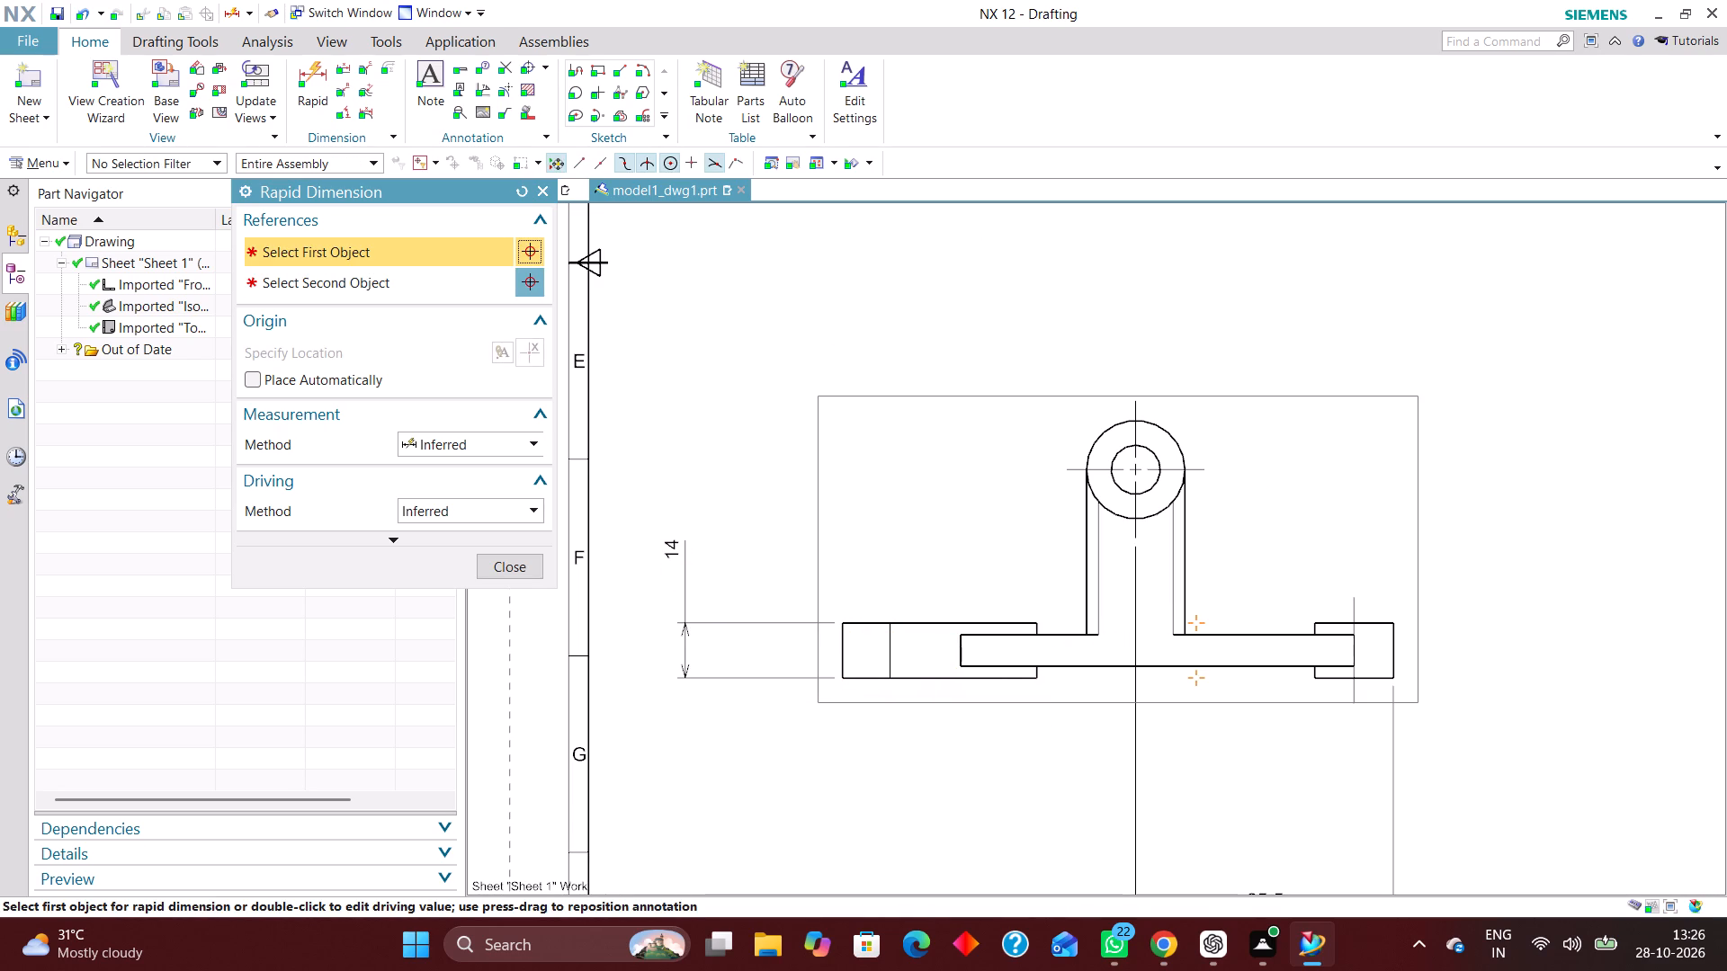
# Dimension the height of the fork-end hub in the front view, placing it outside the hub.
pyautogui.scroll(3, 1435, 634)
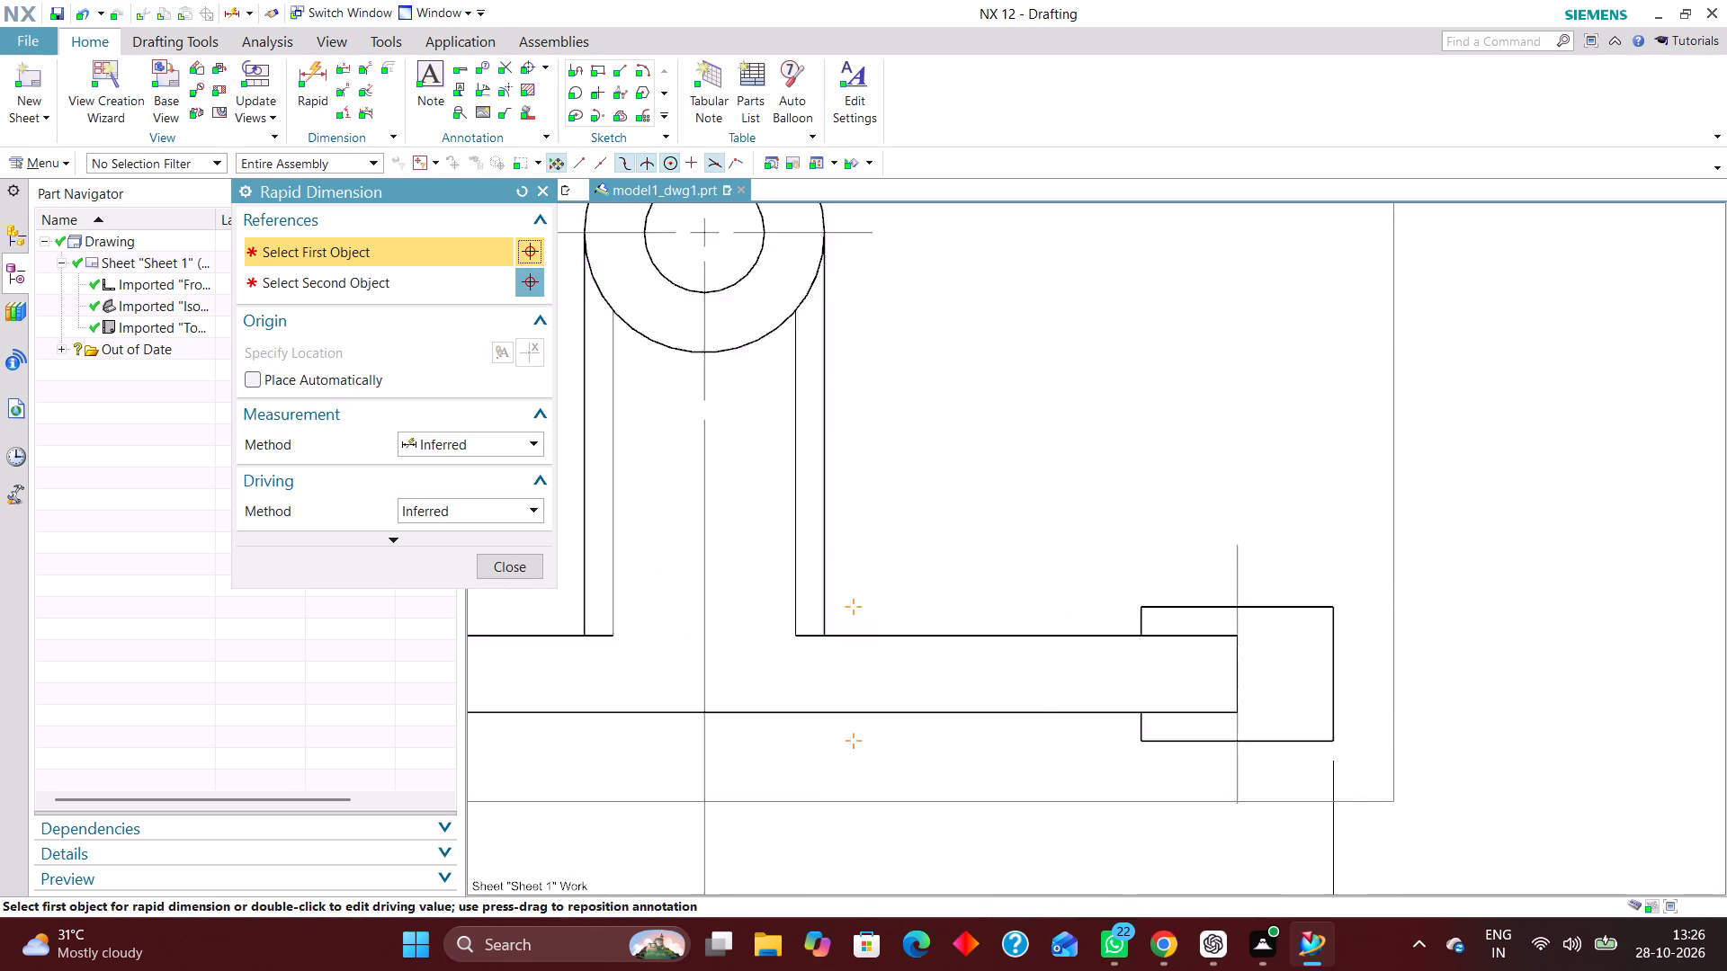
pyautogui.scroll(2, 1435, 634)
pyautogui.click(1313, 598)
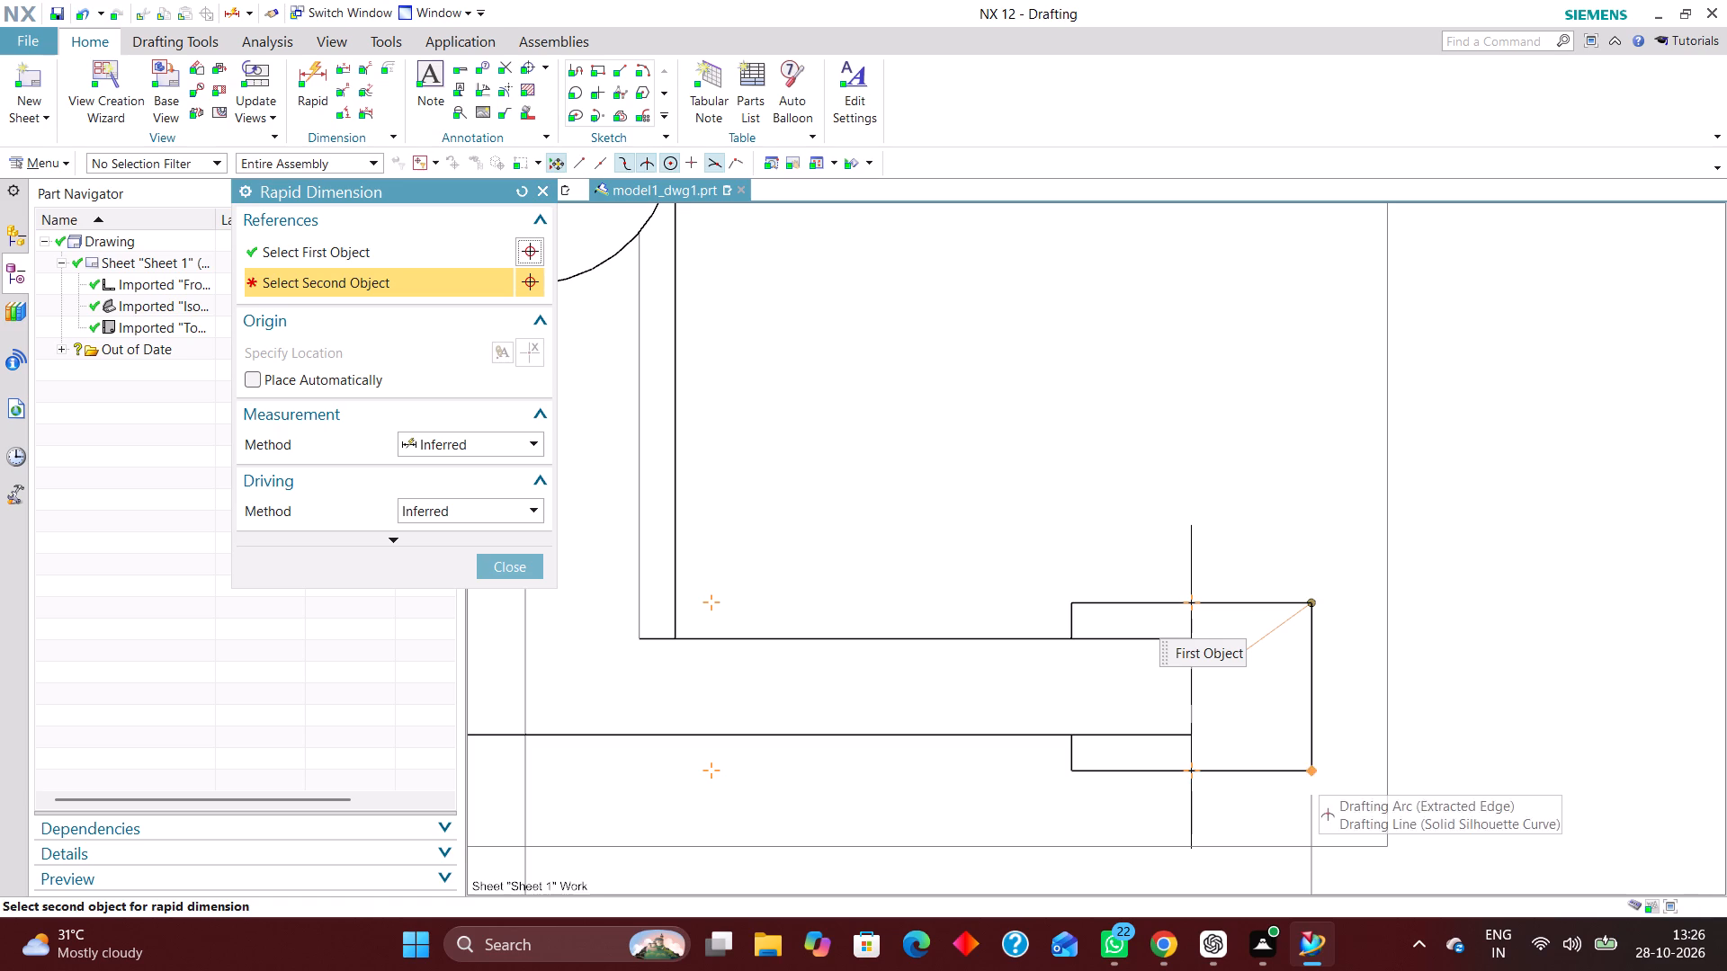
pyautogui.click(1315, 767)
pyautogui.click(1555, 690)
pyautogui.scroll(-4, 1446, 650)
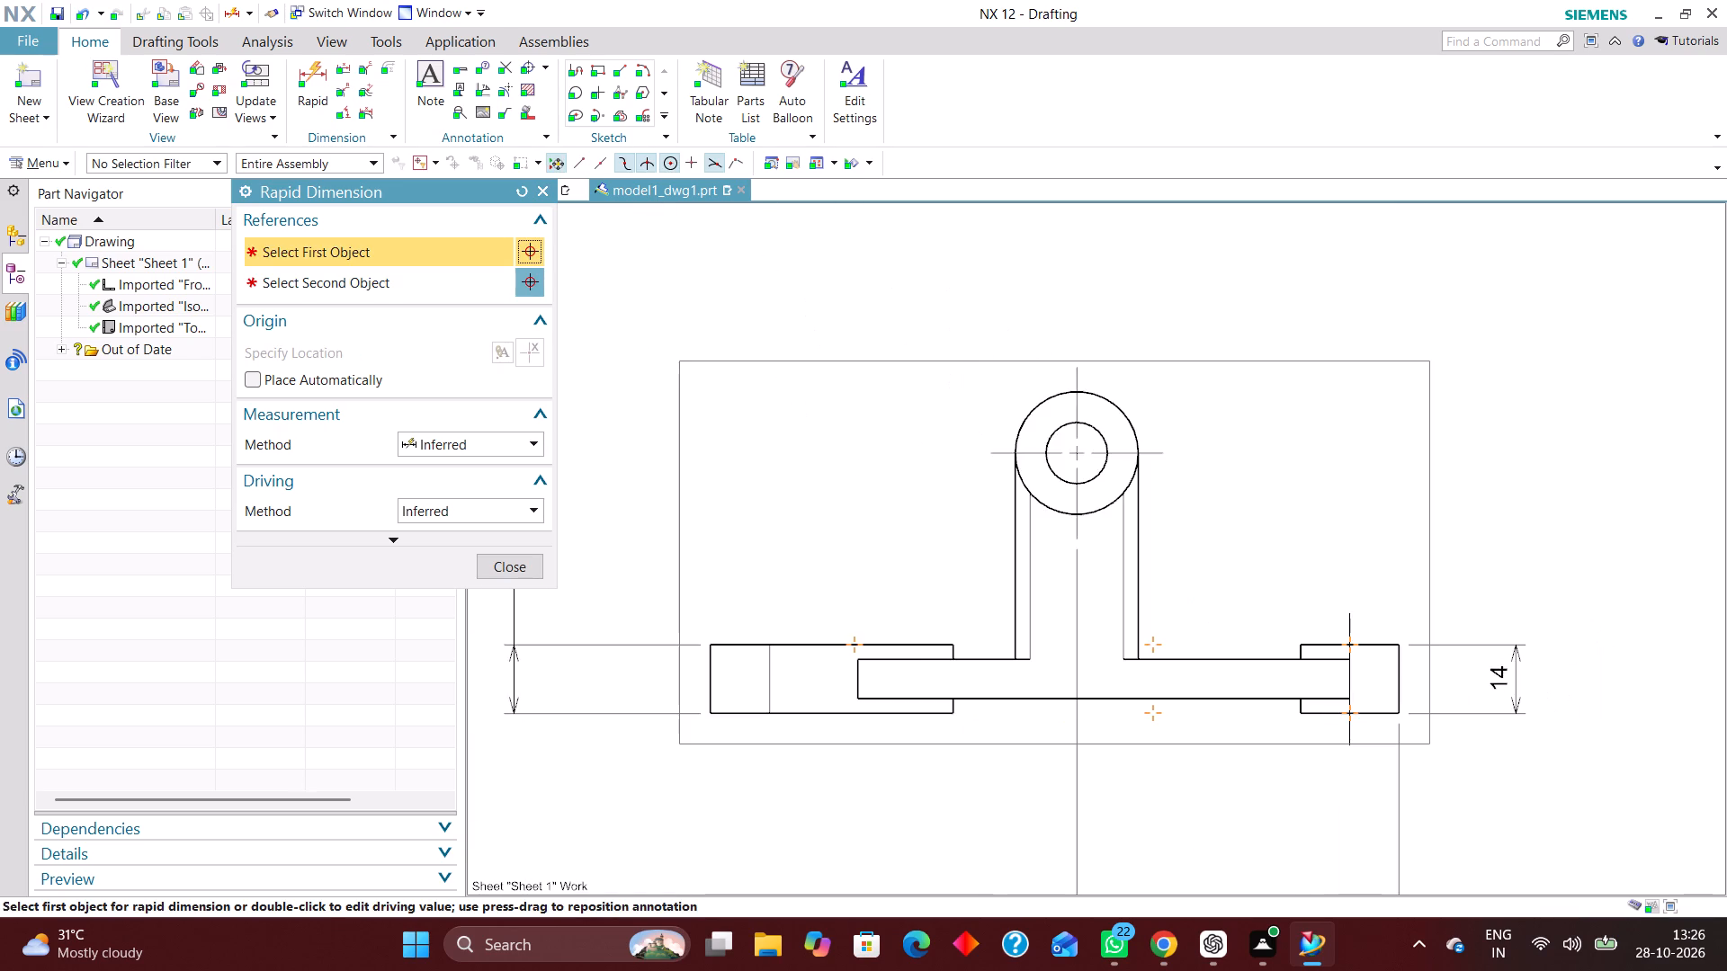
# Dimension the thickness of the thin connecting arm in the front view, placing the text above it between the slotted end and the upright.
pyautogui.scroll(3, 1395, 700)
pyautogui.scroll(-4, 1508, 707)
pyautogui.scroll(5, 1141, 744)
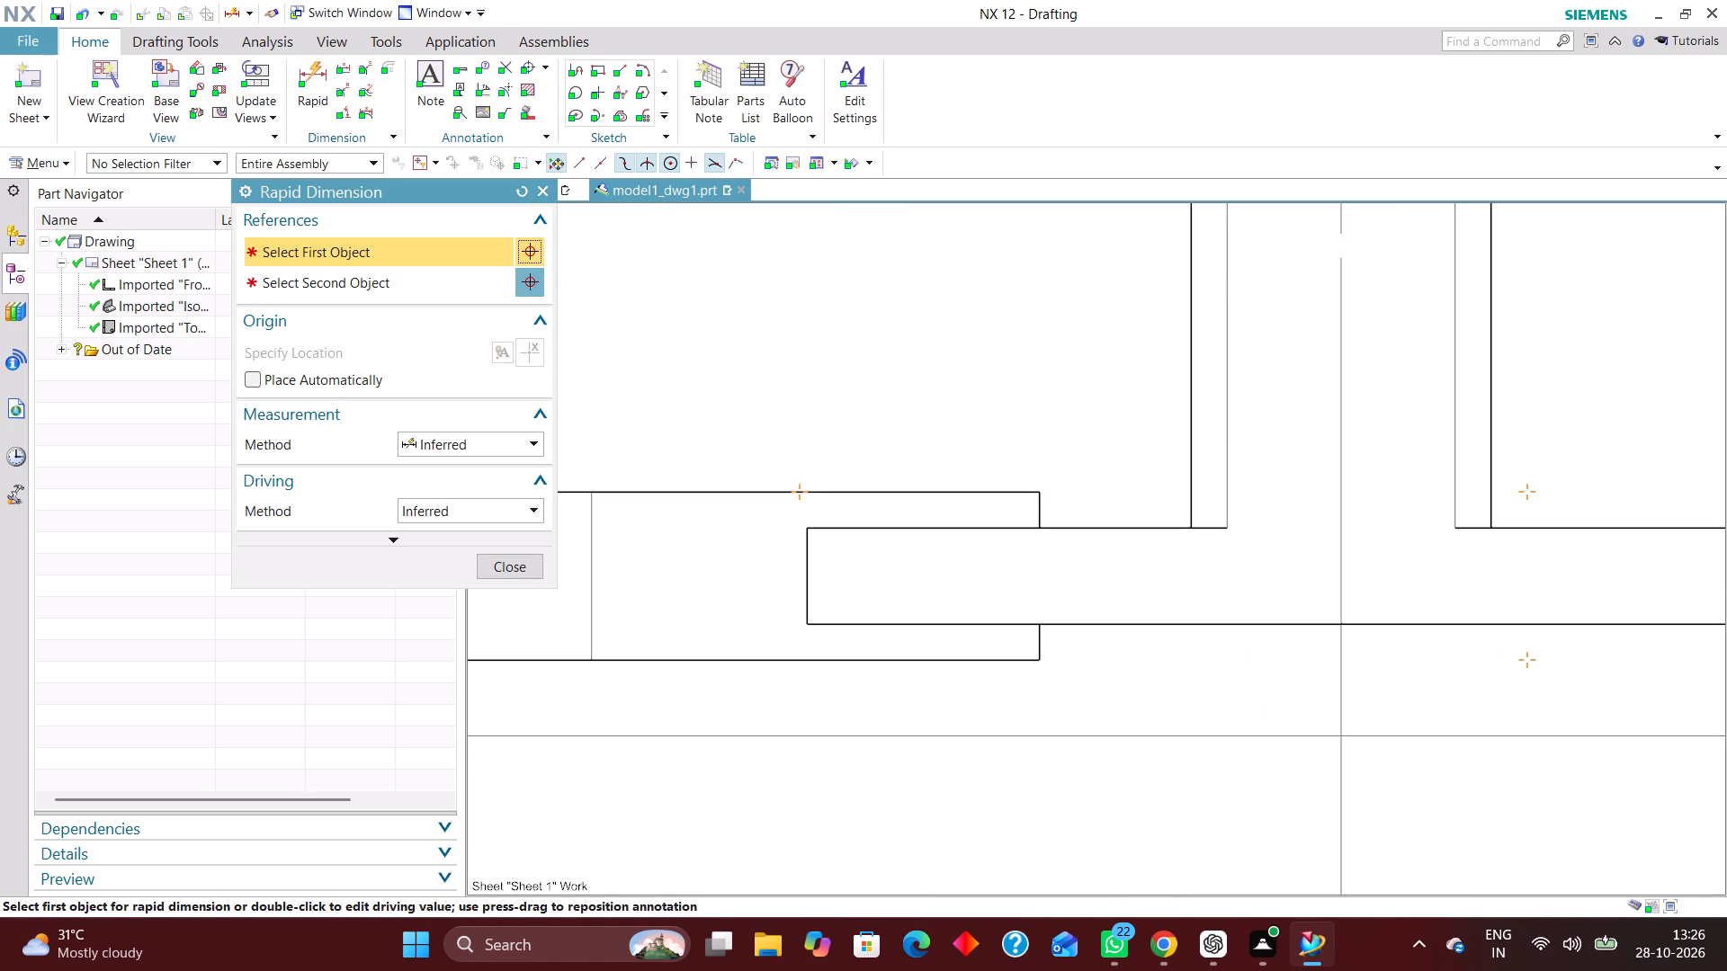
pyautogui.scroll(-4, 1177, 636)
pyautogui.scroll(4, 1069, 636)
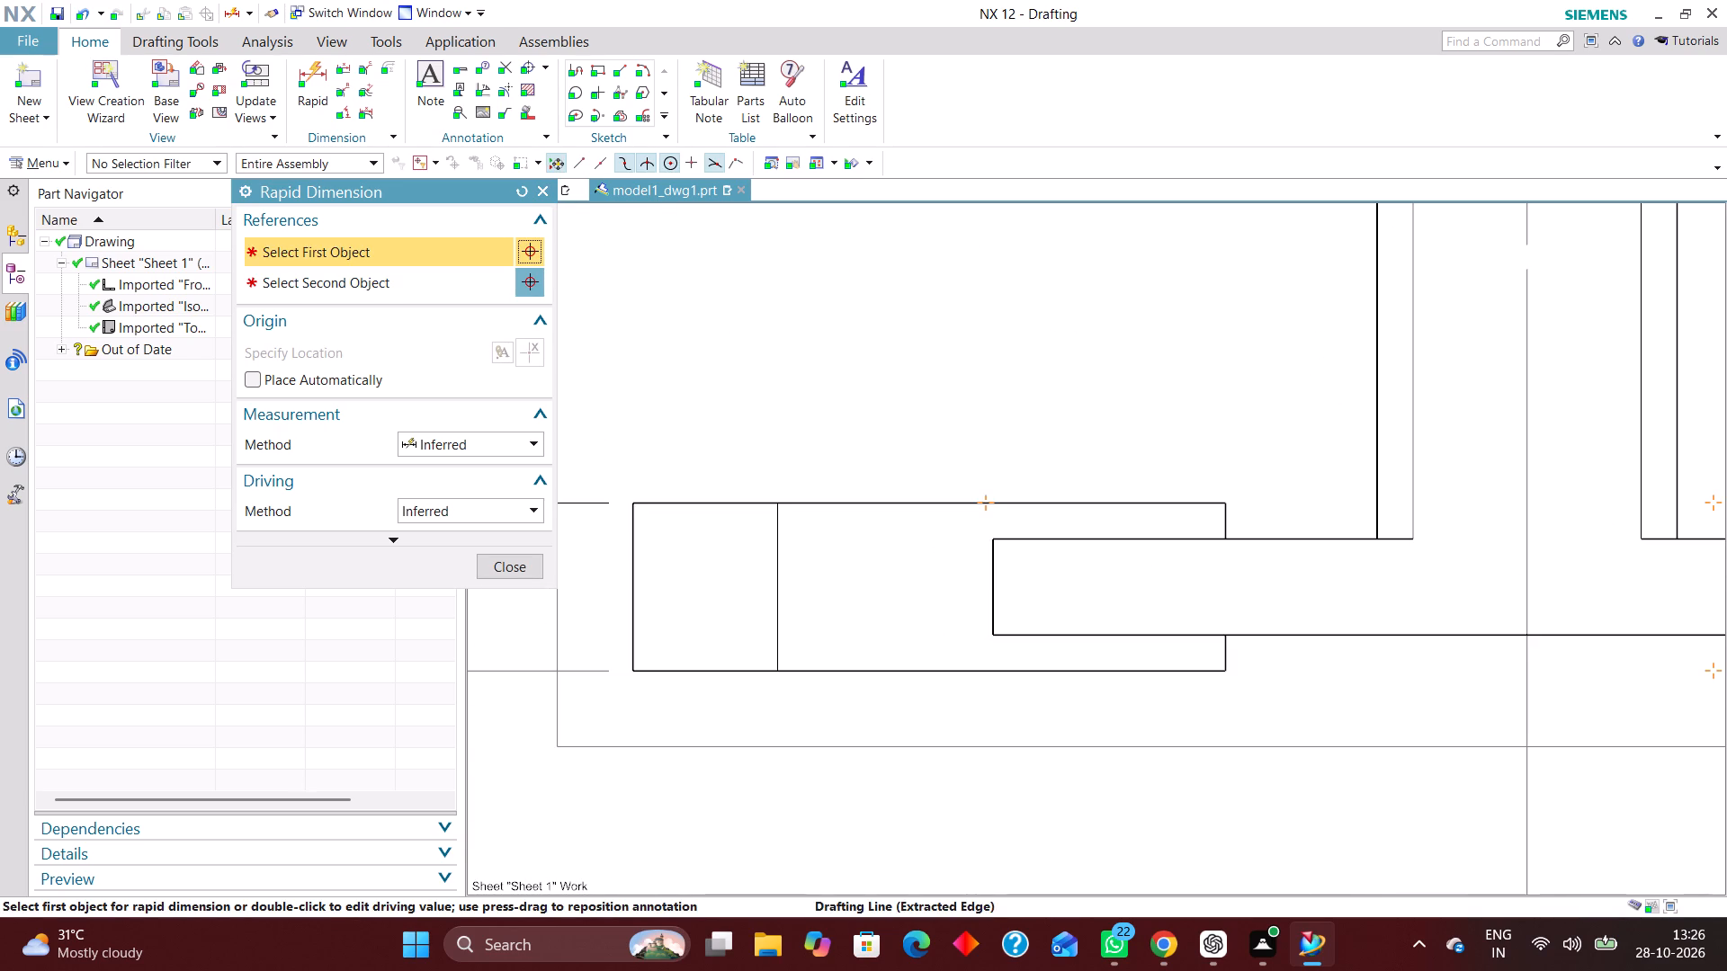
pyautogui.click(998, 538)
pyautogui.click(993, 637)
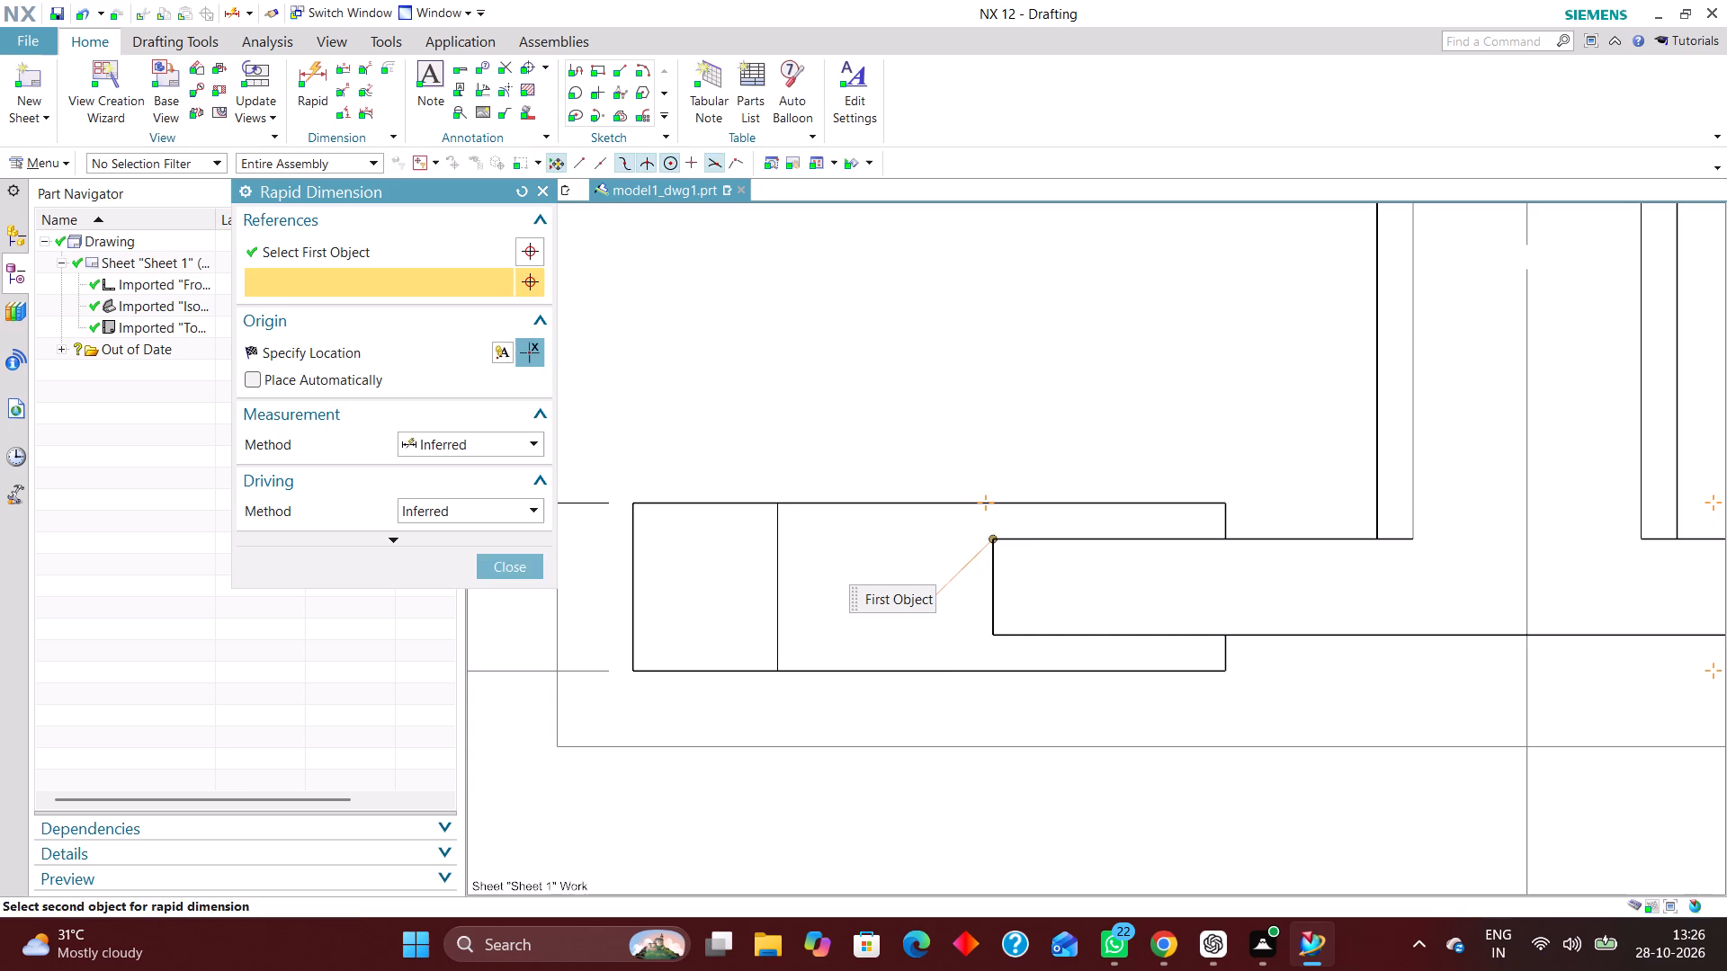
pyautogui.click(1260, 360)
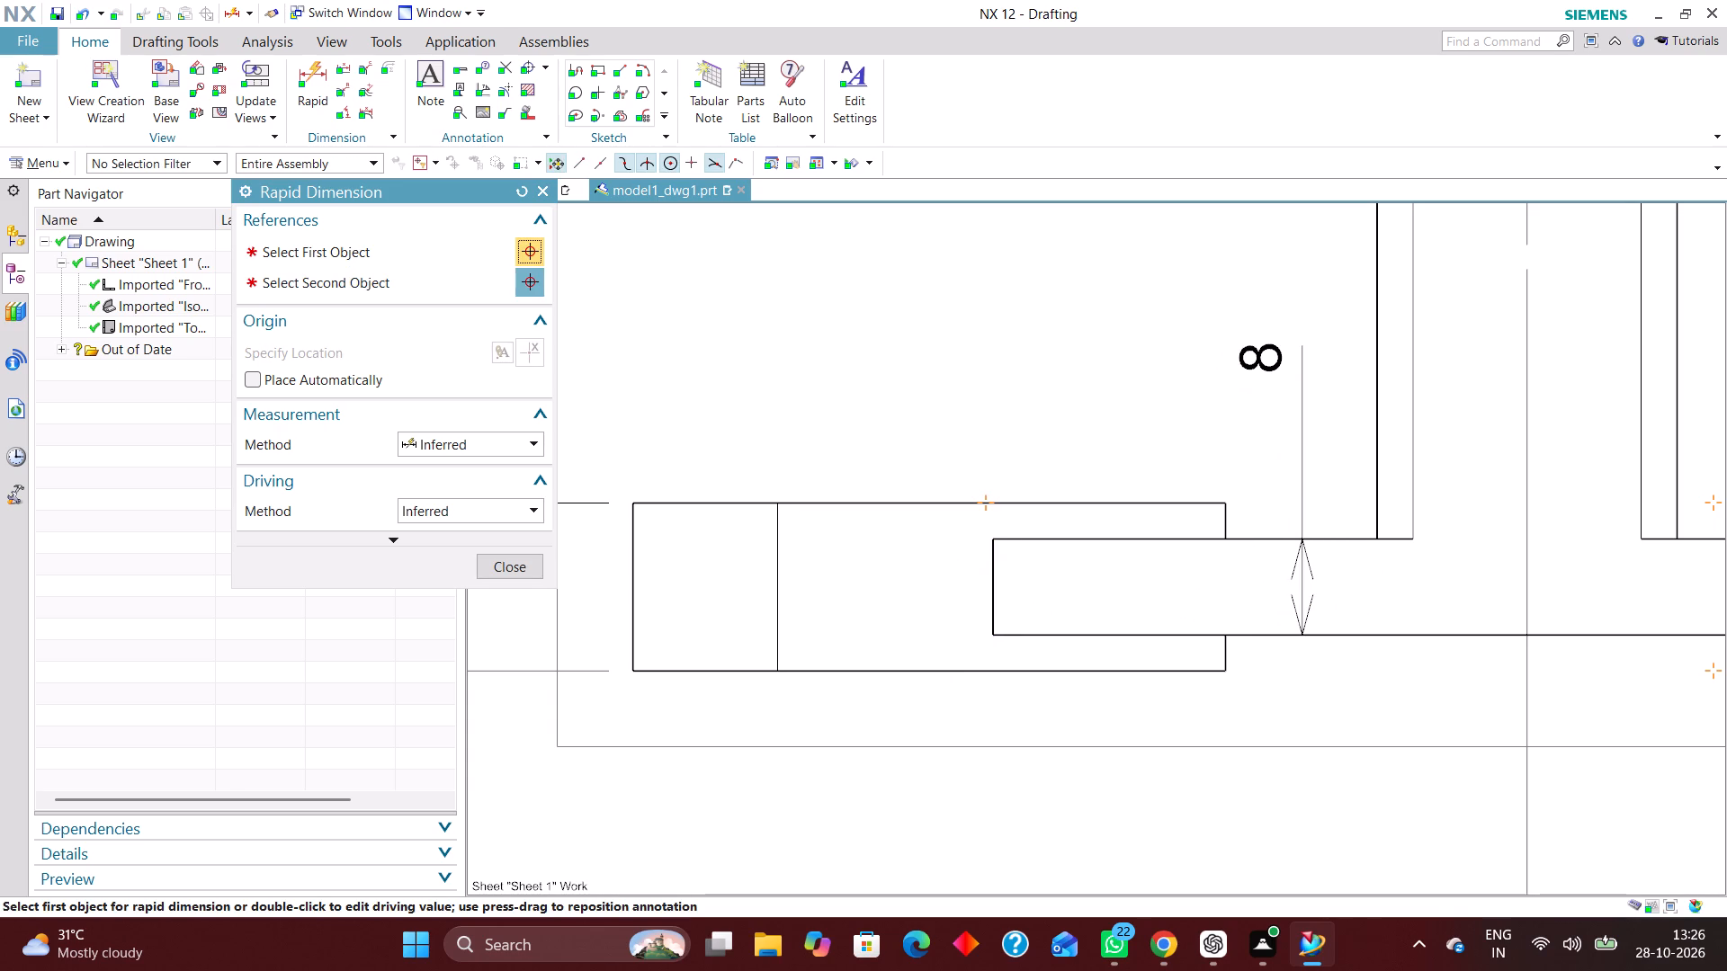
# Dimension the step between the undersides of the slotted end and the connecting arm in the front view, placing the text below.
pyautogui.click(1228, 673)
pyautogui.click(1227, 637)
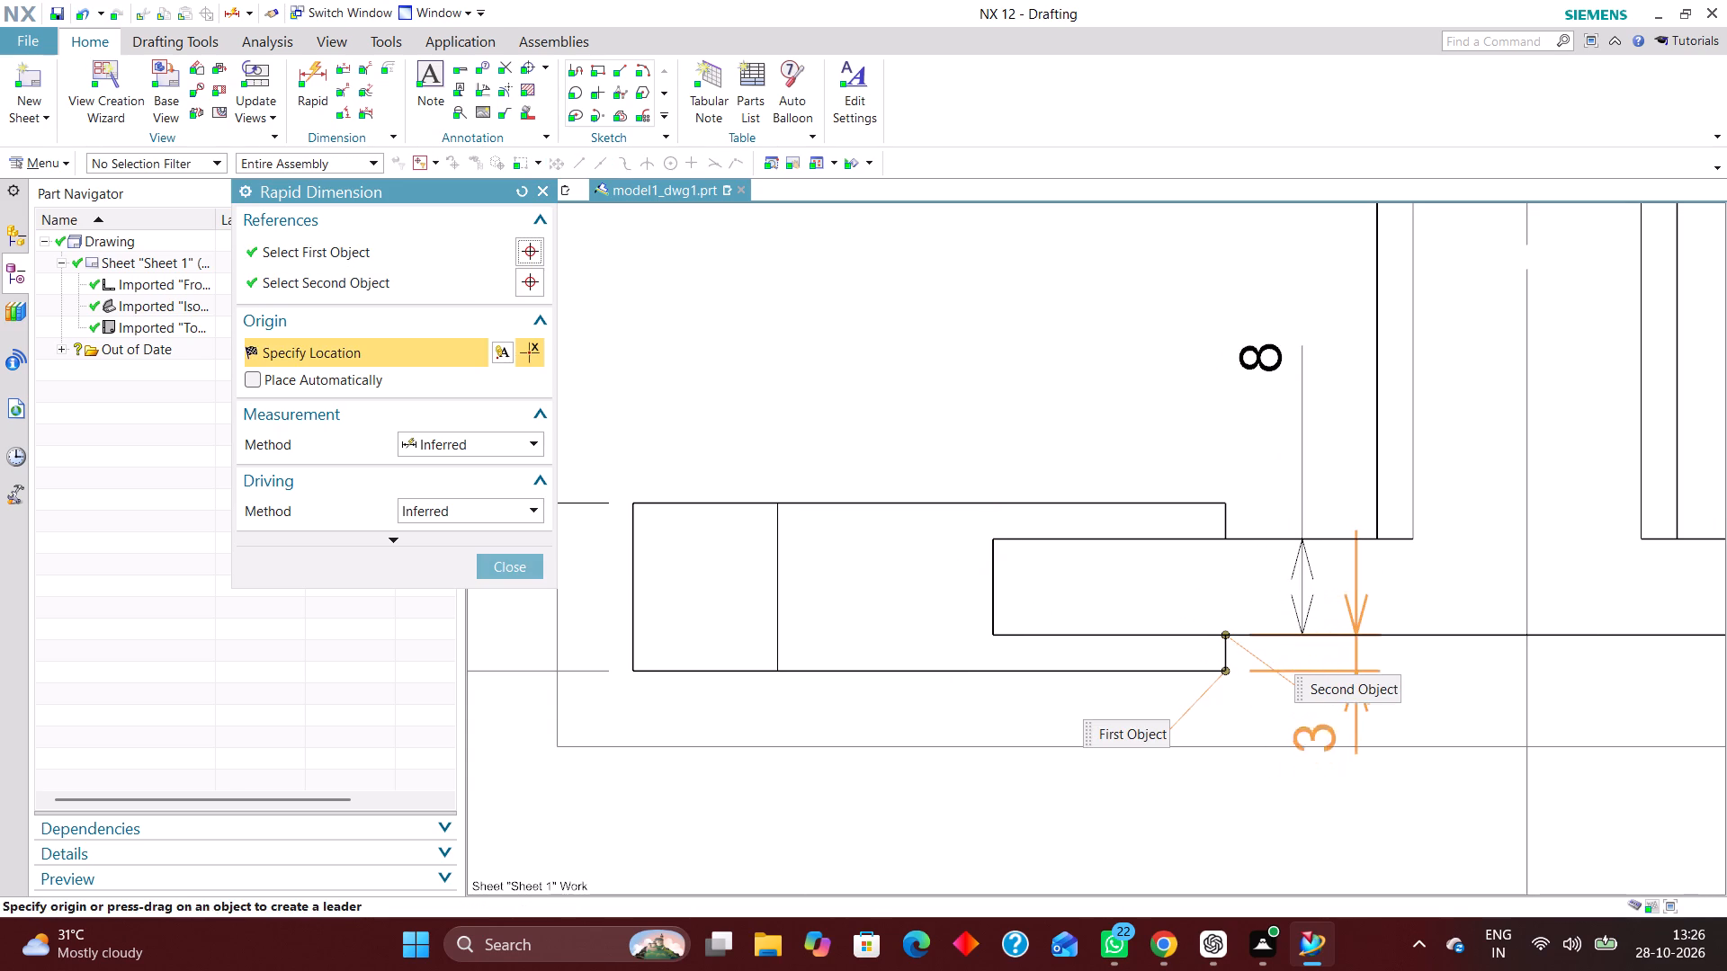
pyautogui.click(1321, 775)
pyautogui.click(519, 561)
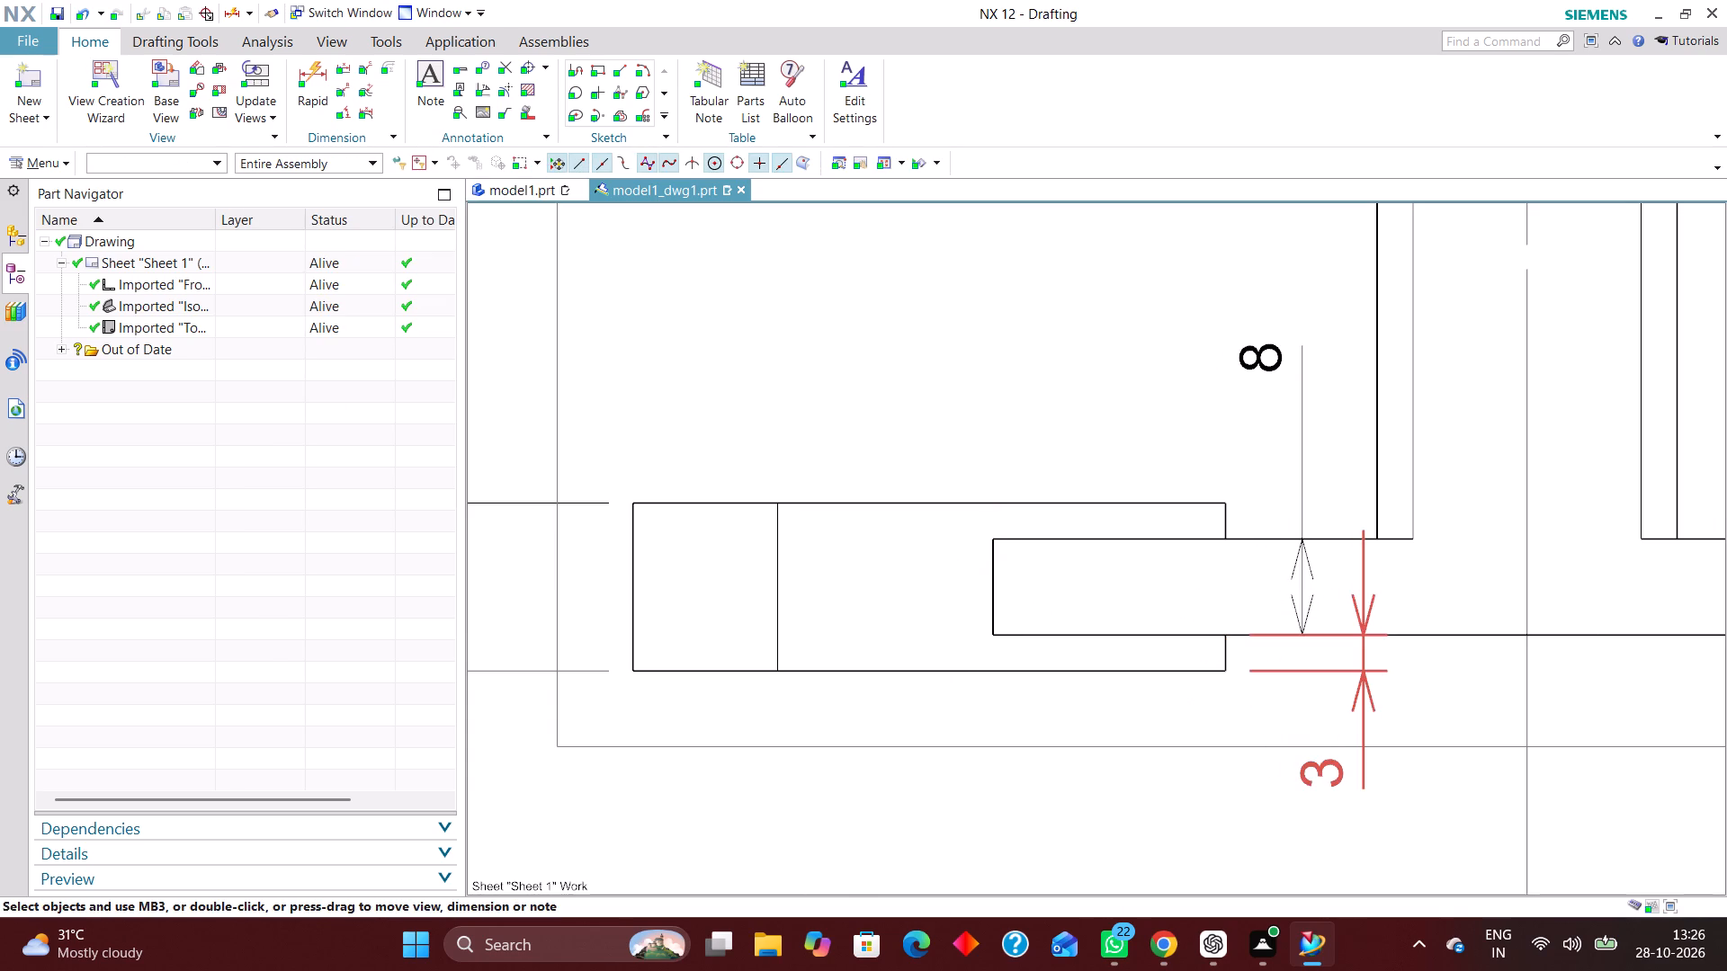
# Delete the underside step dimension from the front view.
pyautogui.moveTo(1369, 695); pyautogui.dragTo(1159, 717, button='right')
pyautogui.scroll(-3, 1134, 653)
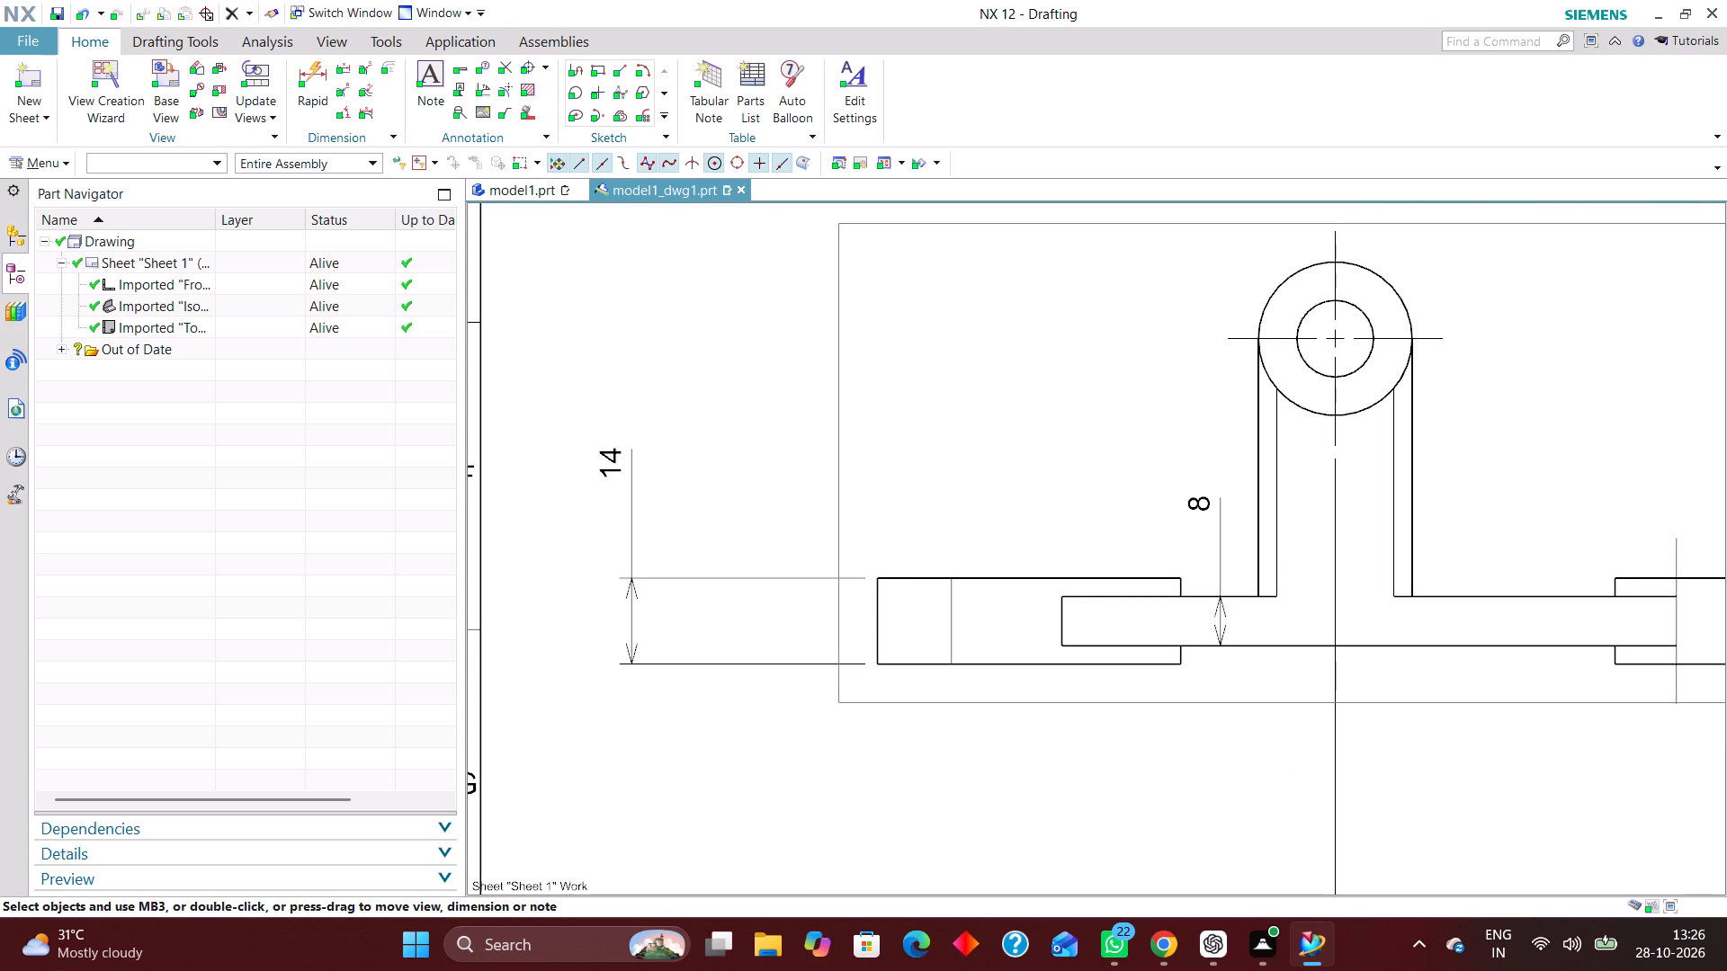
# Delete the height dimension of the slotted end from the front view.
pyautogui.scroll(-4, 1155, 658)
pyautogui.scroll(5, 1378, 655)
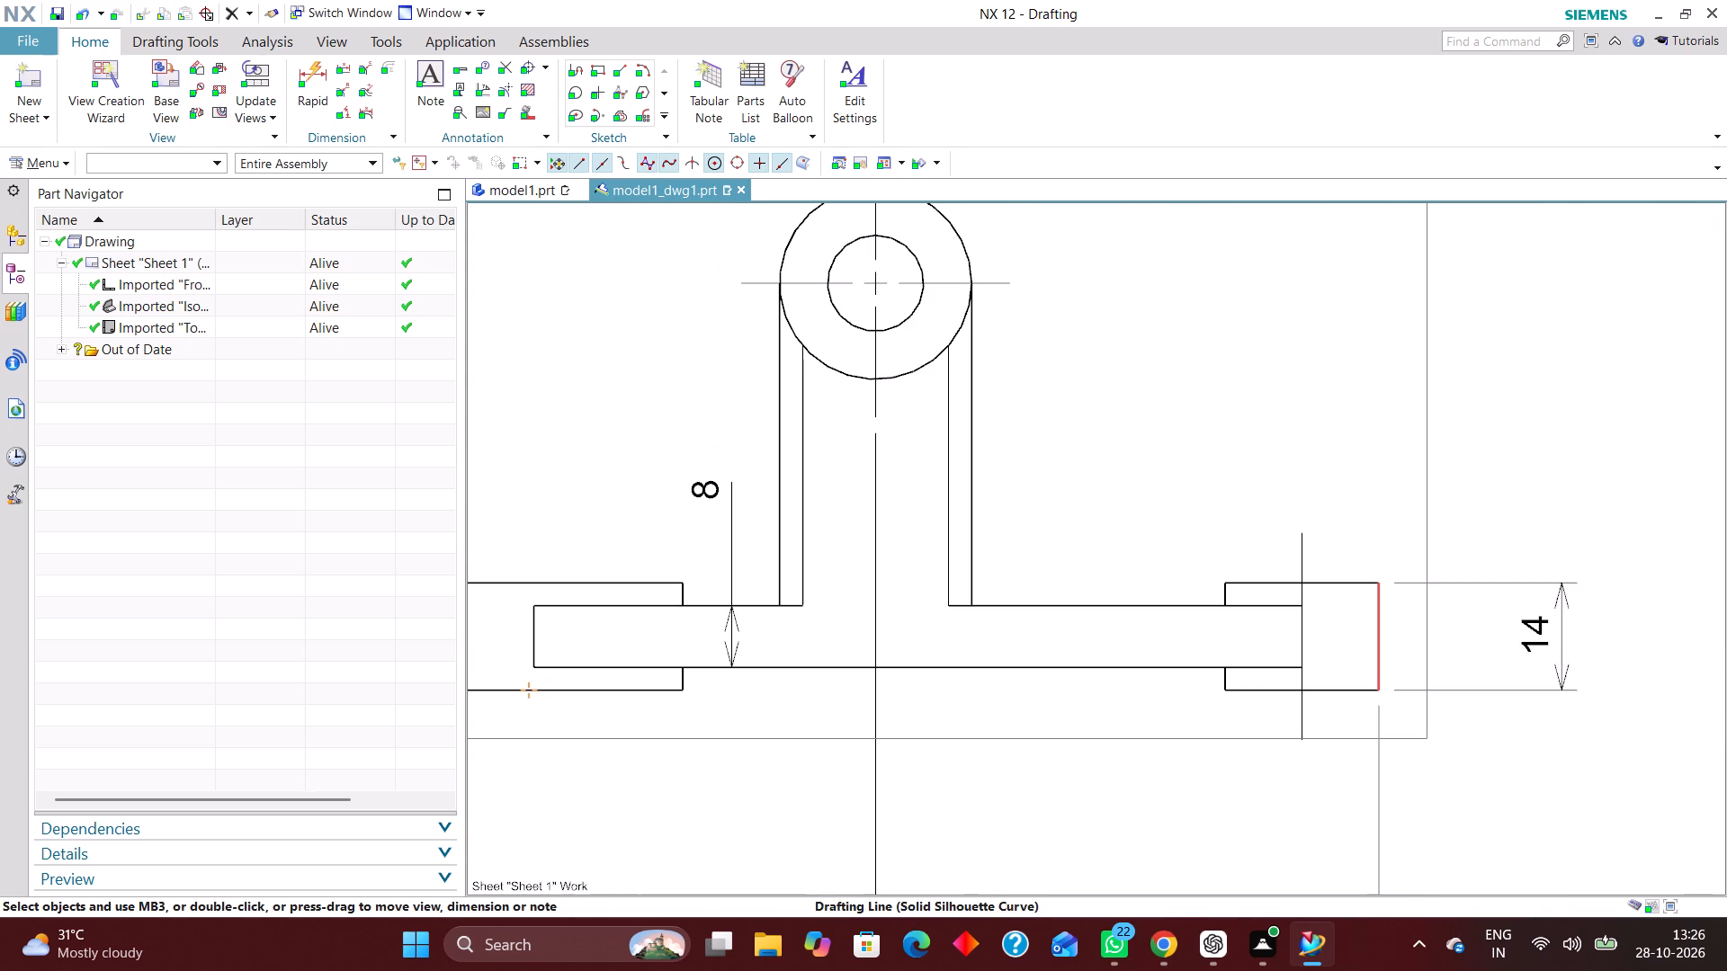
pyautogui.scroll(-3, 1485, 521)
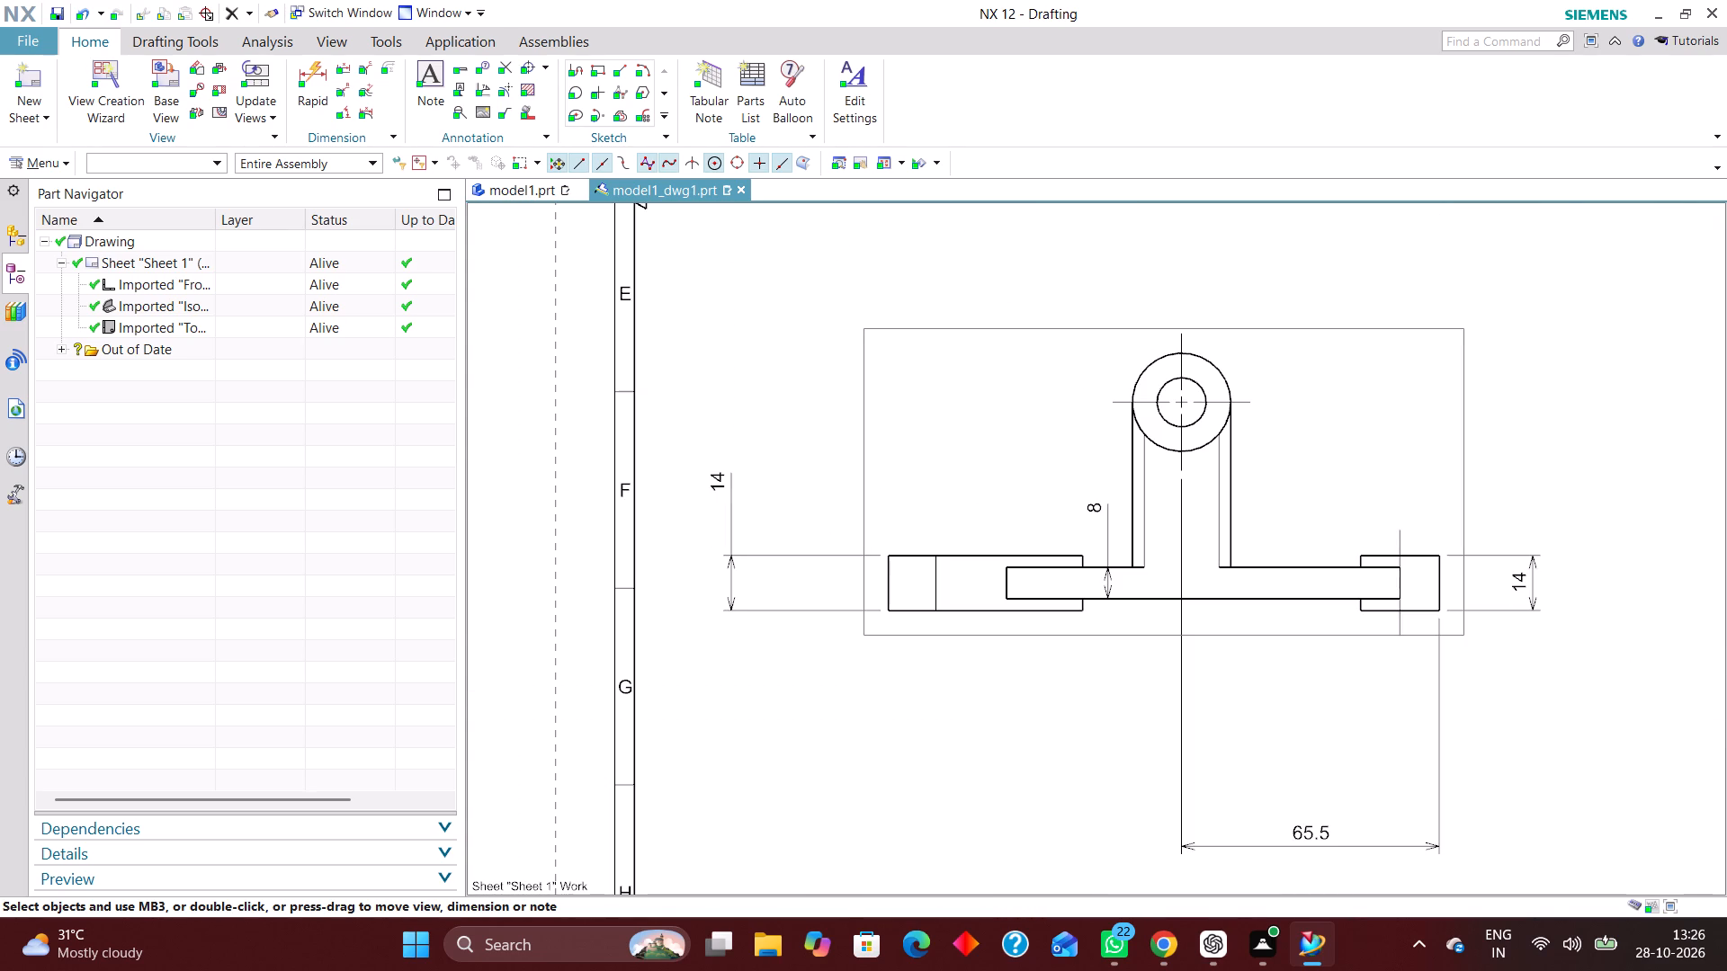
pyautogui.moveTo(747, 600); pyautogui.dragTo(639, 584, button='right')
pyautogui.moveTo(751, 564); pyautogui.dragTo(649, 567, button='right')
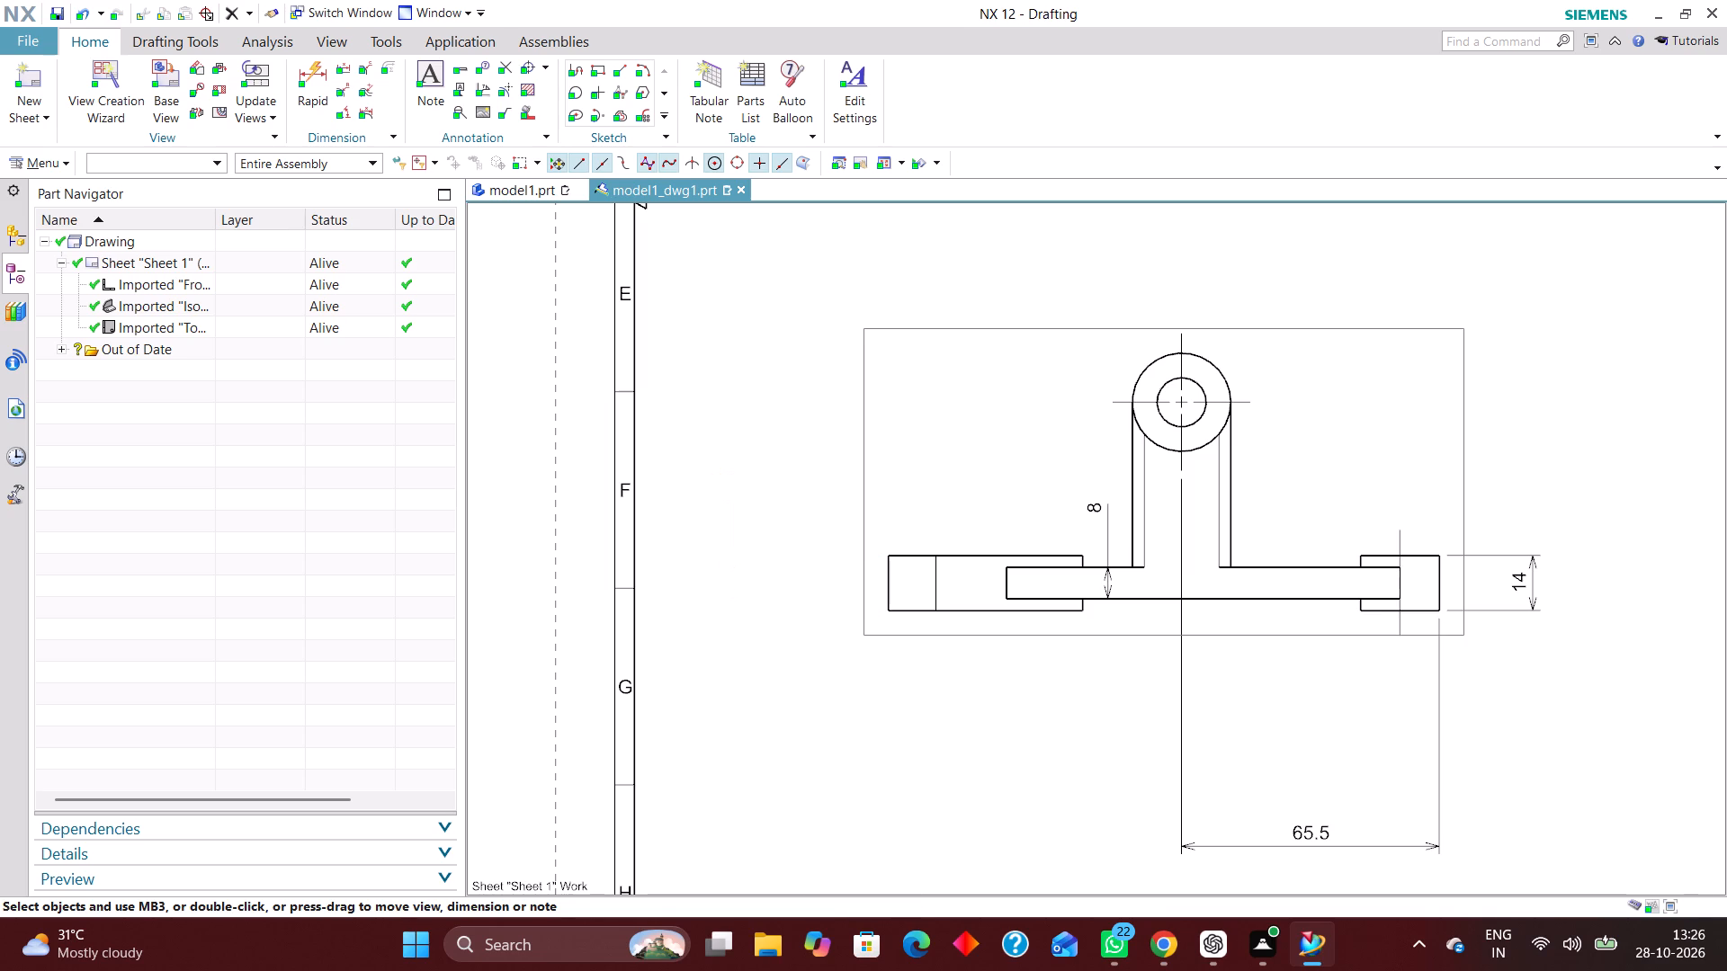
# Dimension the step between the undersides of the fork-end hub and the connecting arm in the front view, placing the text below.
pyautogui.click(317, 76)
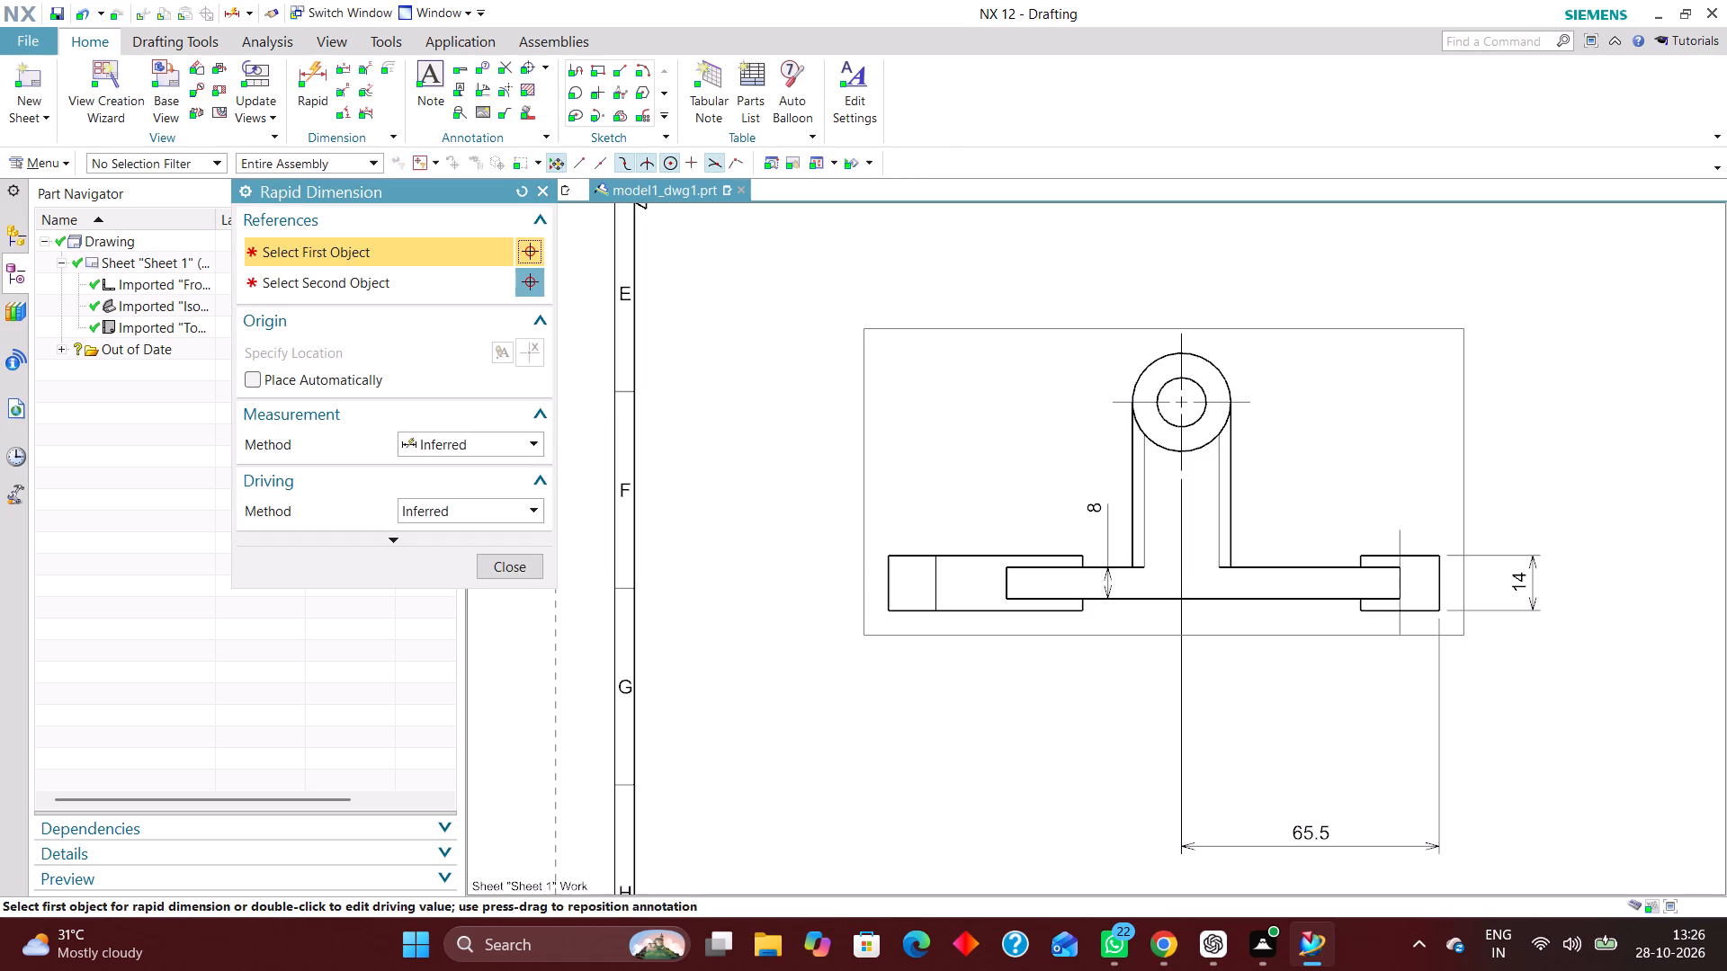
pyautogui.scroll(5, 1382, 620)
pyautogui.click(1320, 592)
pyautogui.click(1317, 557)
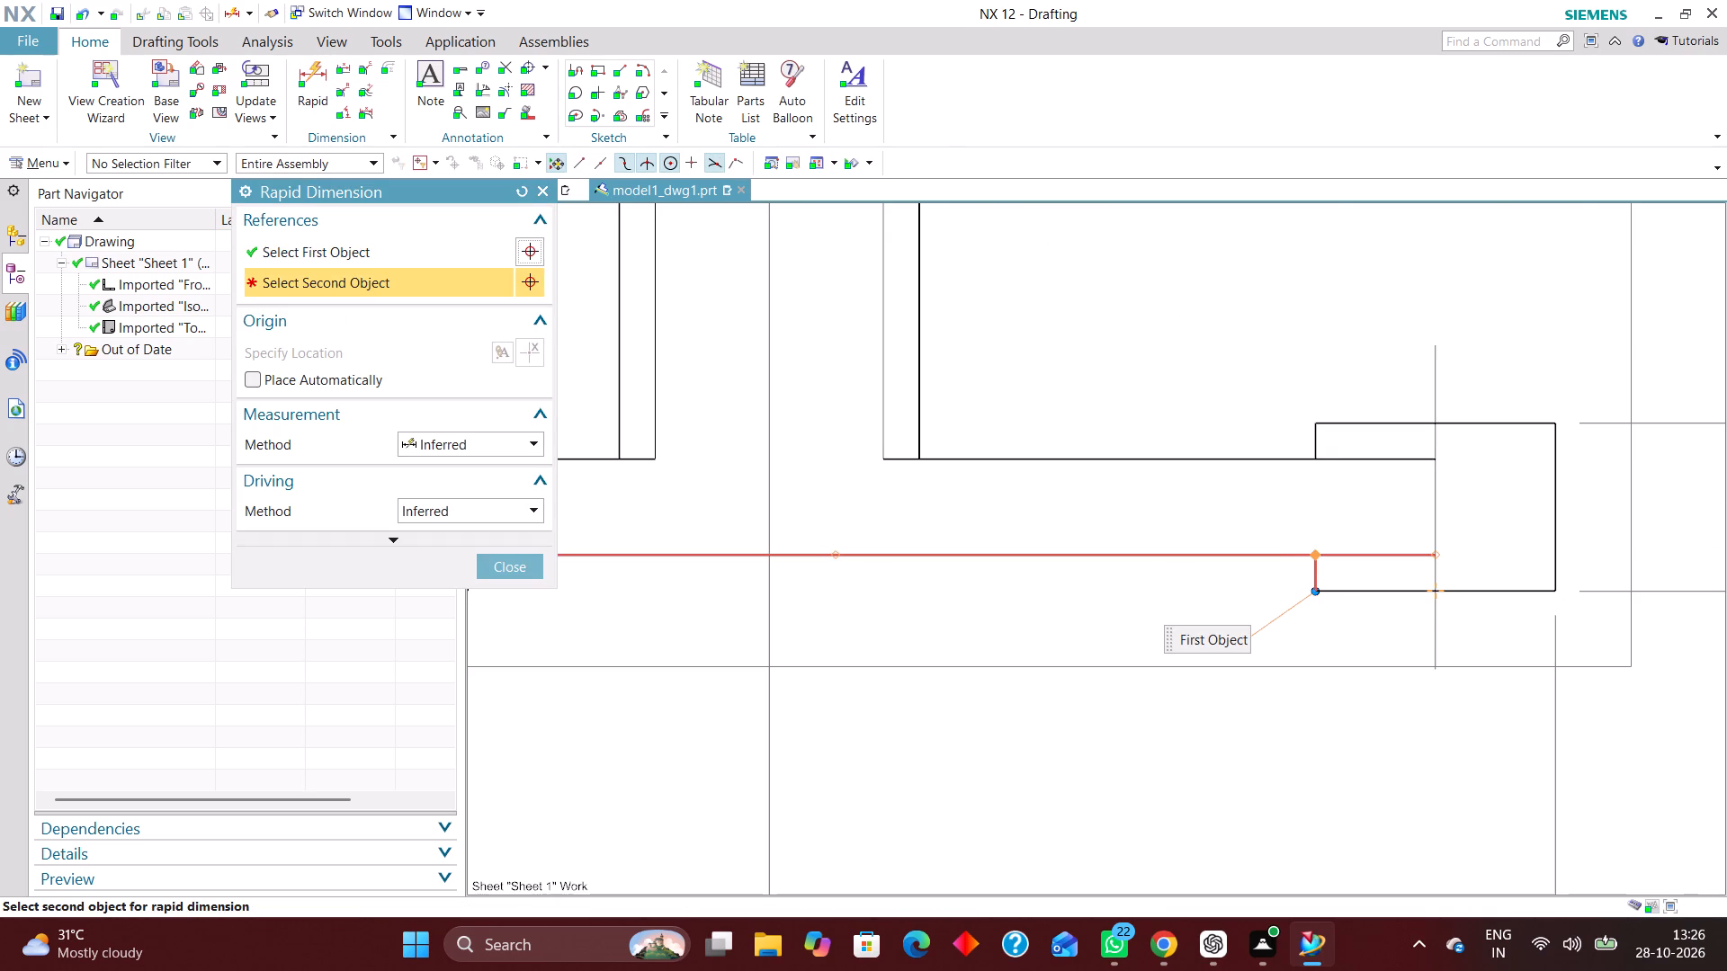
pyautogui.click(1214, 776)
pyautogui.click(505, 561)
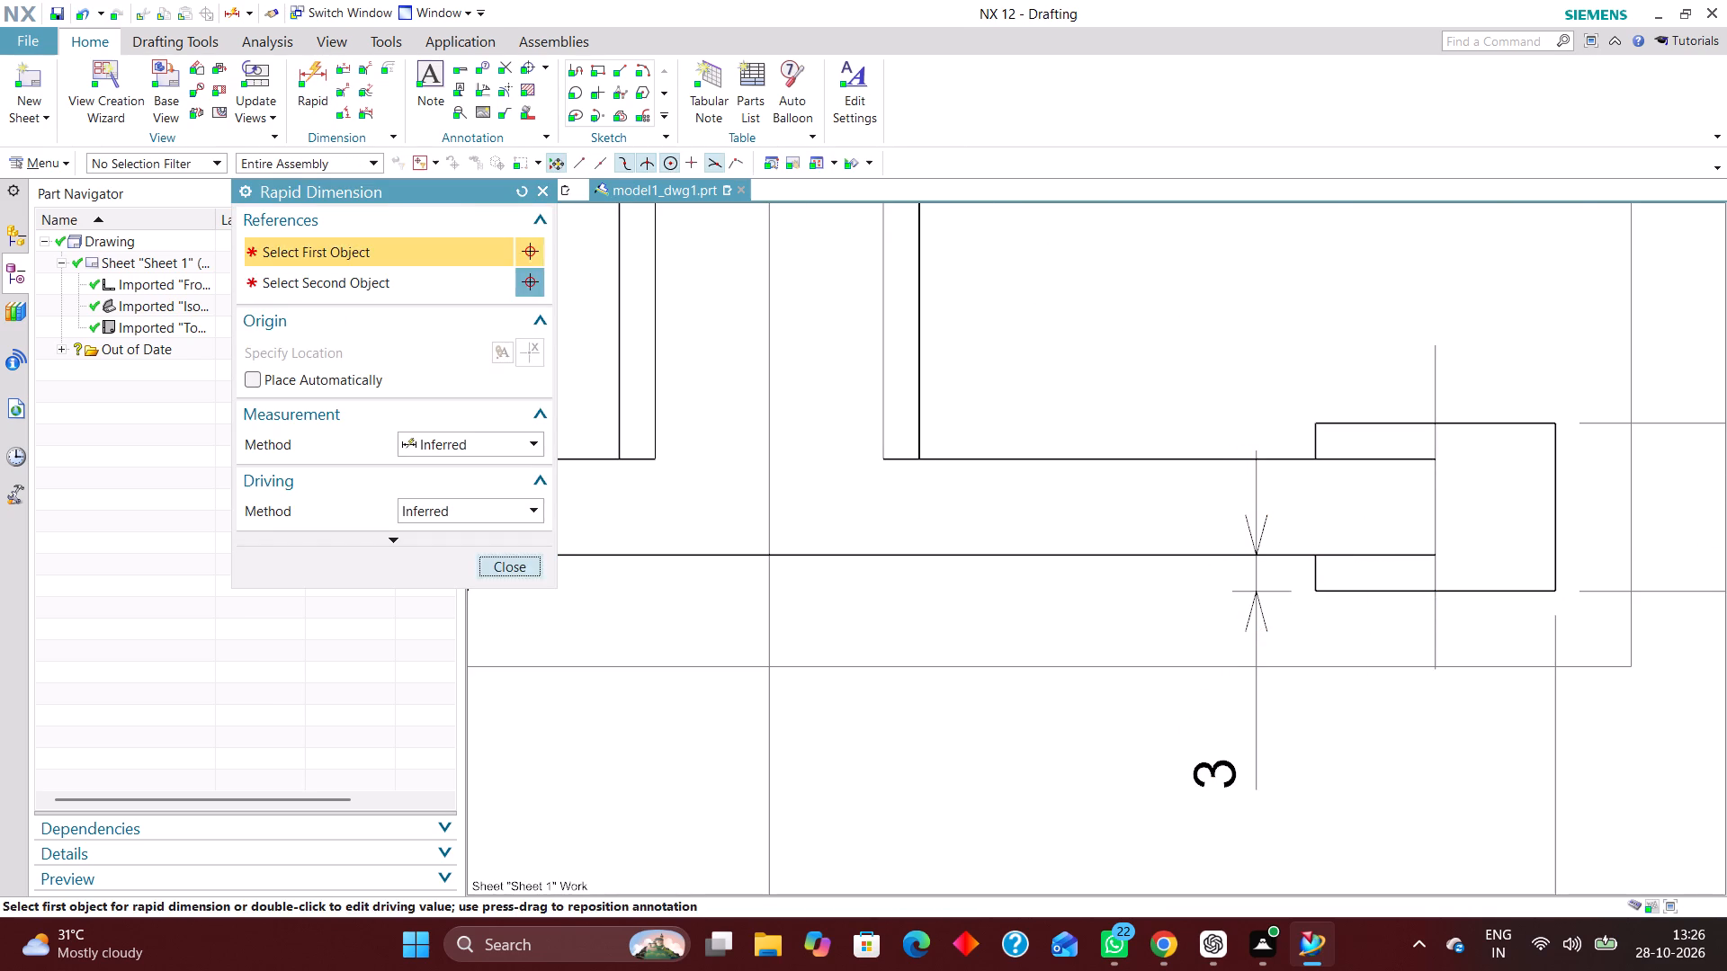
# Dimension the height from the connecting arm's upper edge to the boss centre in the front view, placing it between the upright and the hub.
pyautogui.scroll(-4, 1107, 700)
pyautogui.scroll(3, 1156, 619)
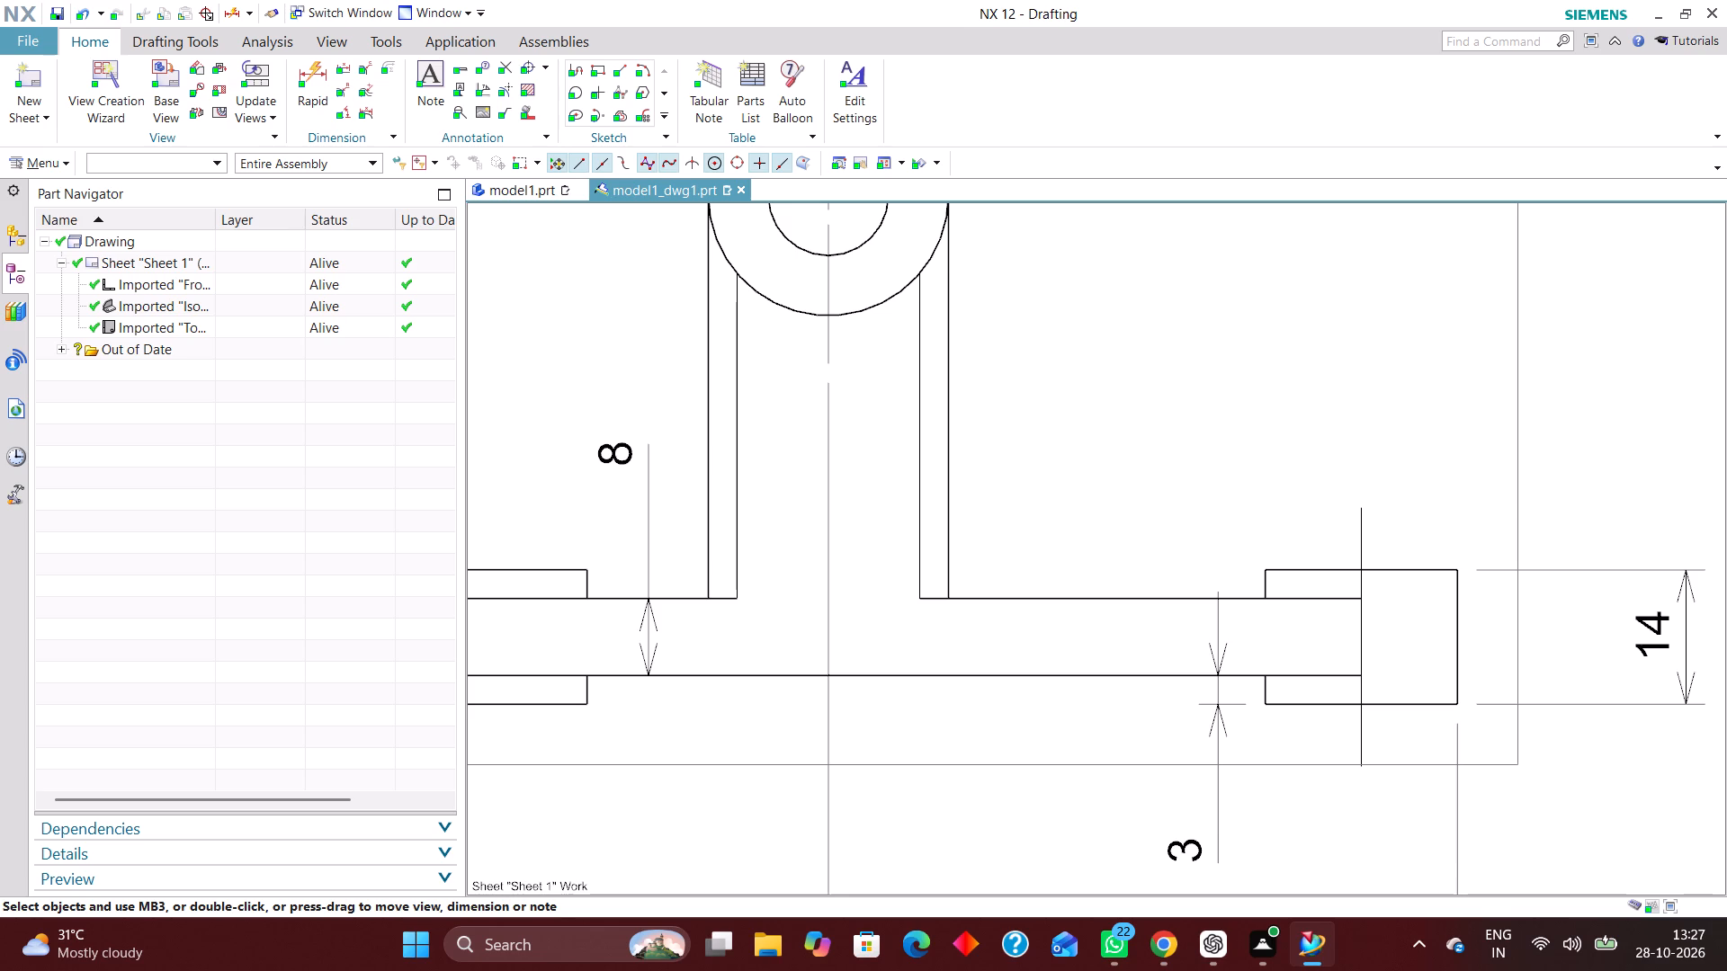
pyautogui.scroll(-4, 1154, 714)
pyautogui.scroll(2, 1028, 659)
pyautogui.scroll(-3, 1142, 559)
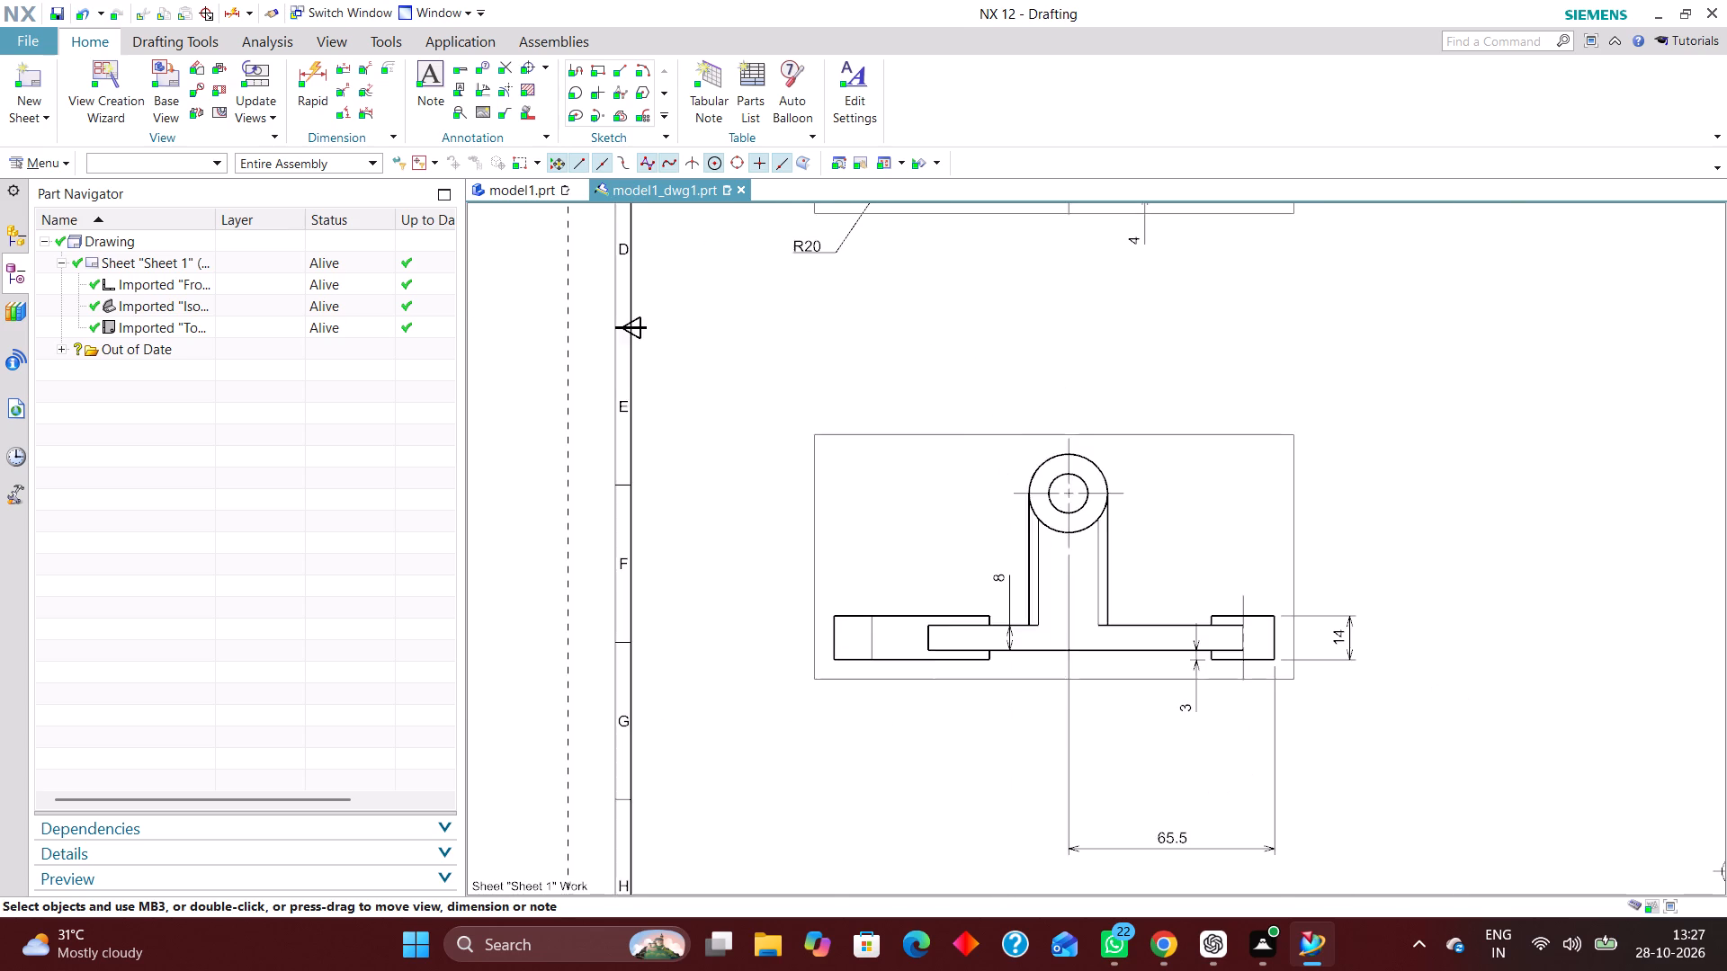
pyautogui.scroll(2, 1129, 511)
pyautogui.moveTo(1226, 295); pyautogui.dragTo(1180, 385, button='right')
pyautogui.scroll(5, 839, 666)
pyautogui.scroll(-2, 989, 525)
pyautogui.scroll(2, 992, 613)
pyautogui.scroll(-2, 903, 524)
pyautogui.click(319, 73)
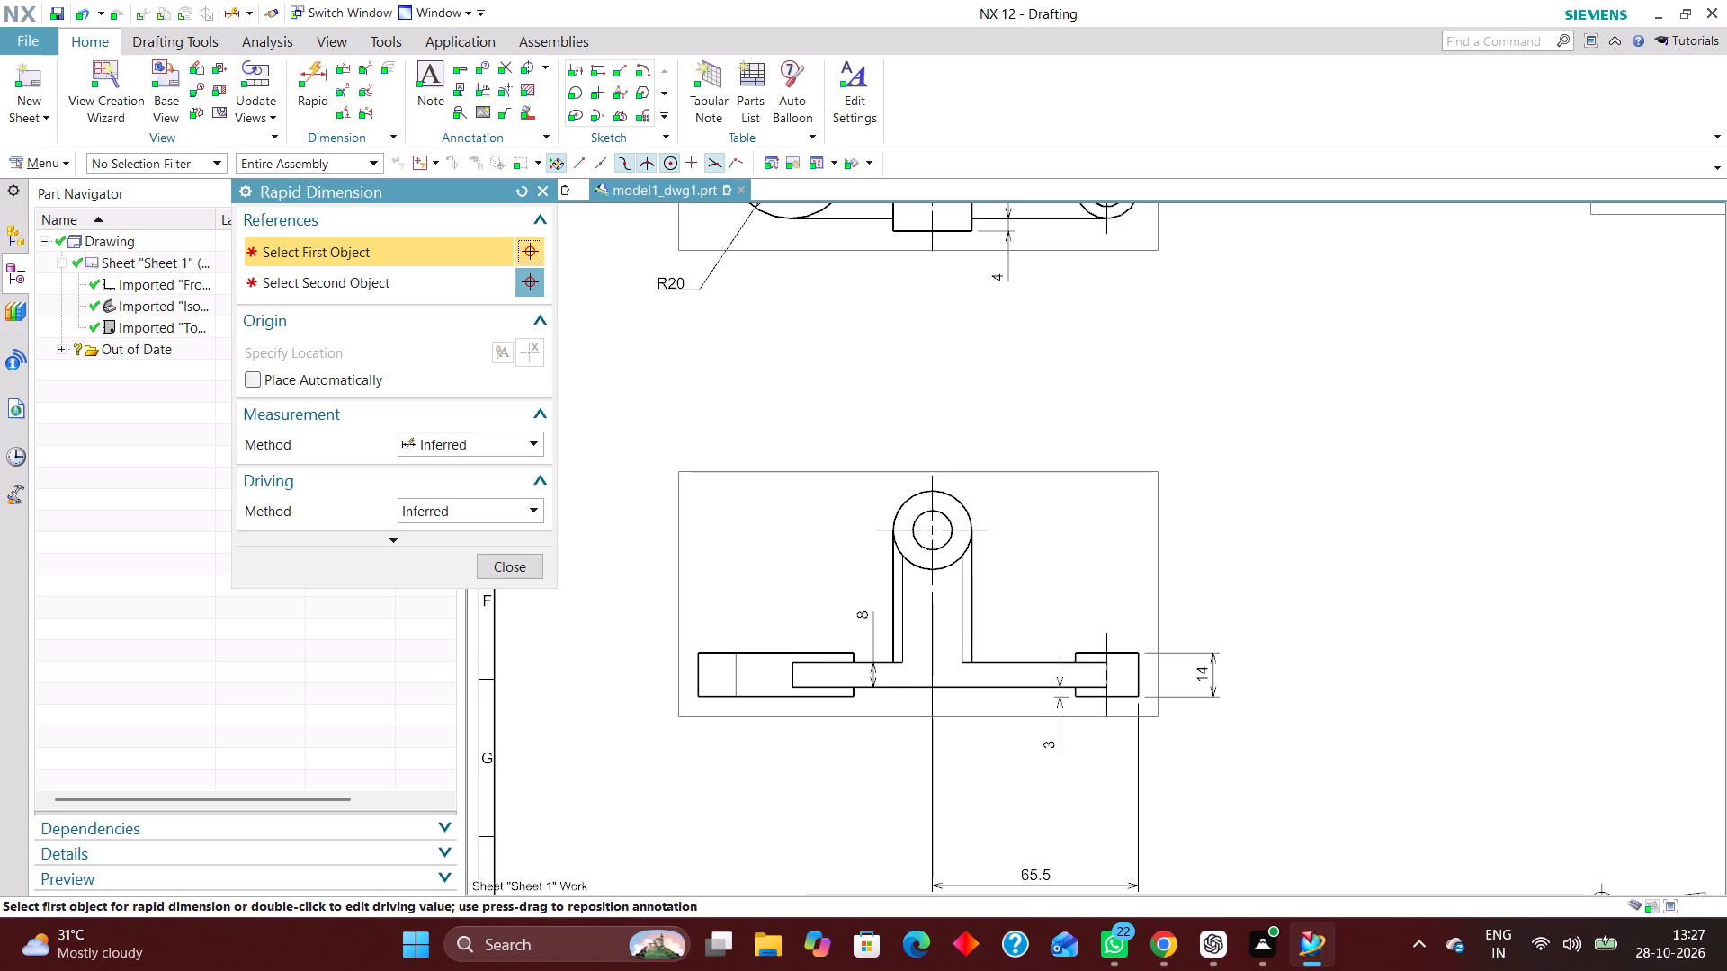
pyautogui.scroll(2, 1128, 667)
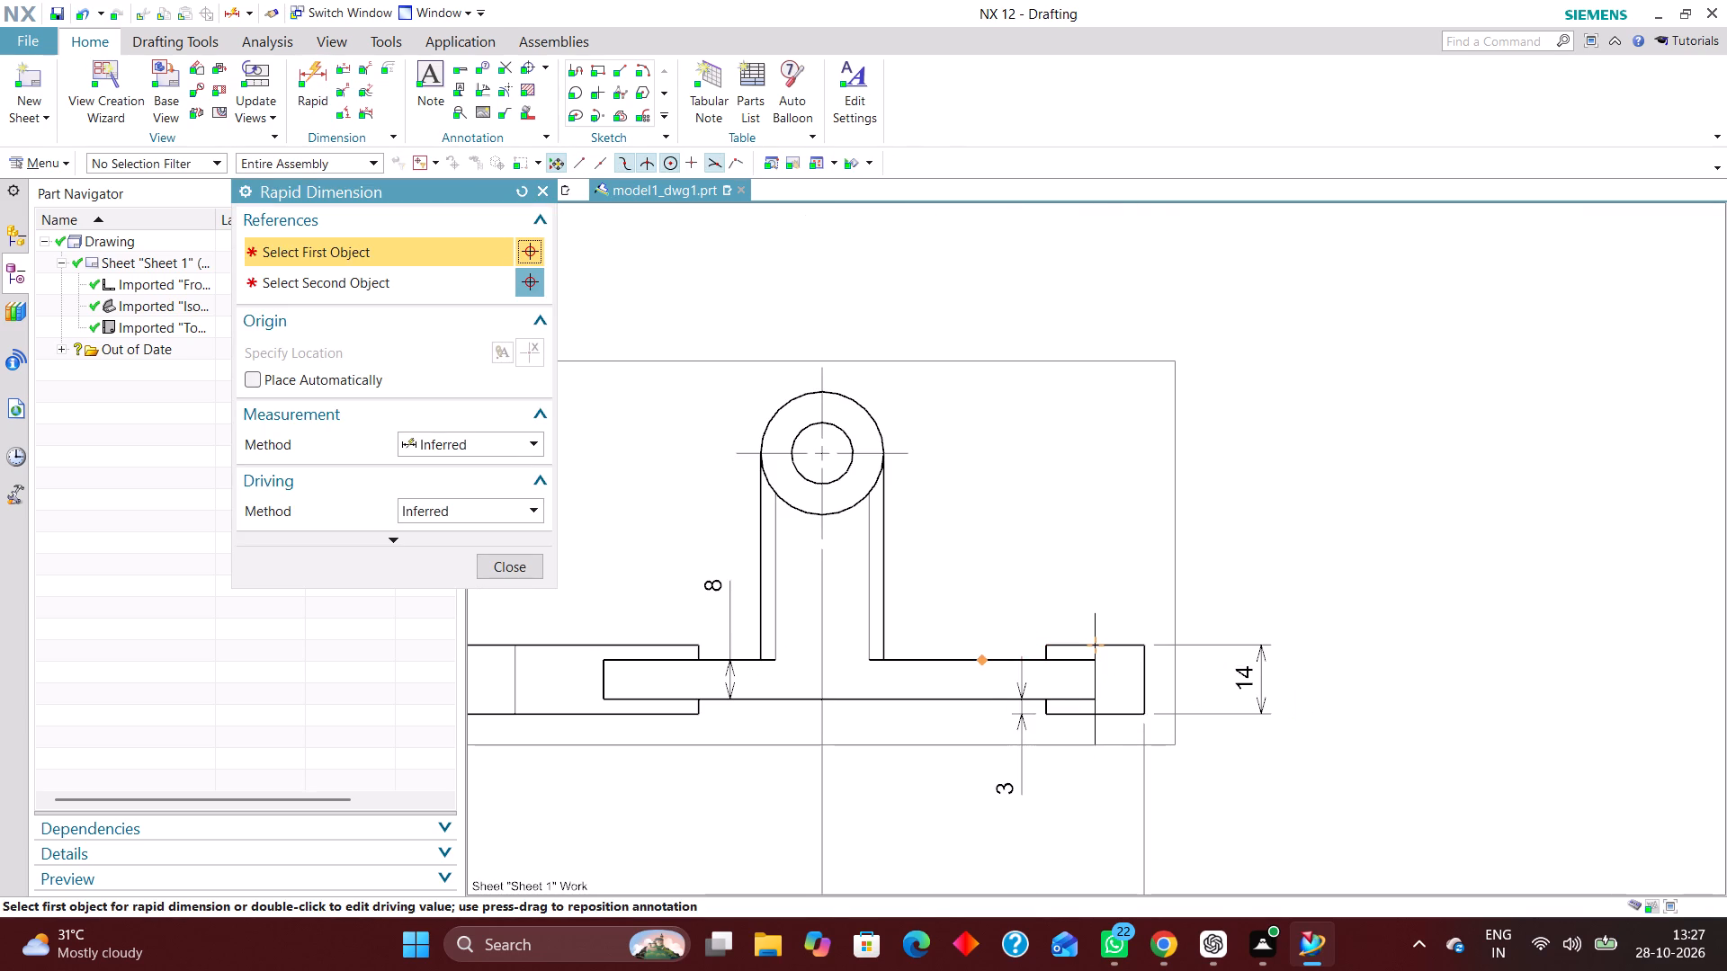
pyautogui.click(887, 660)
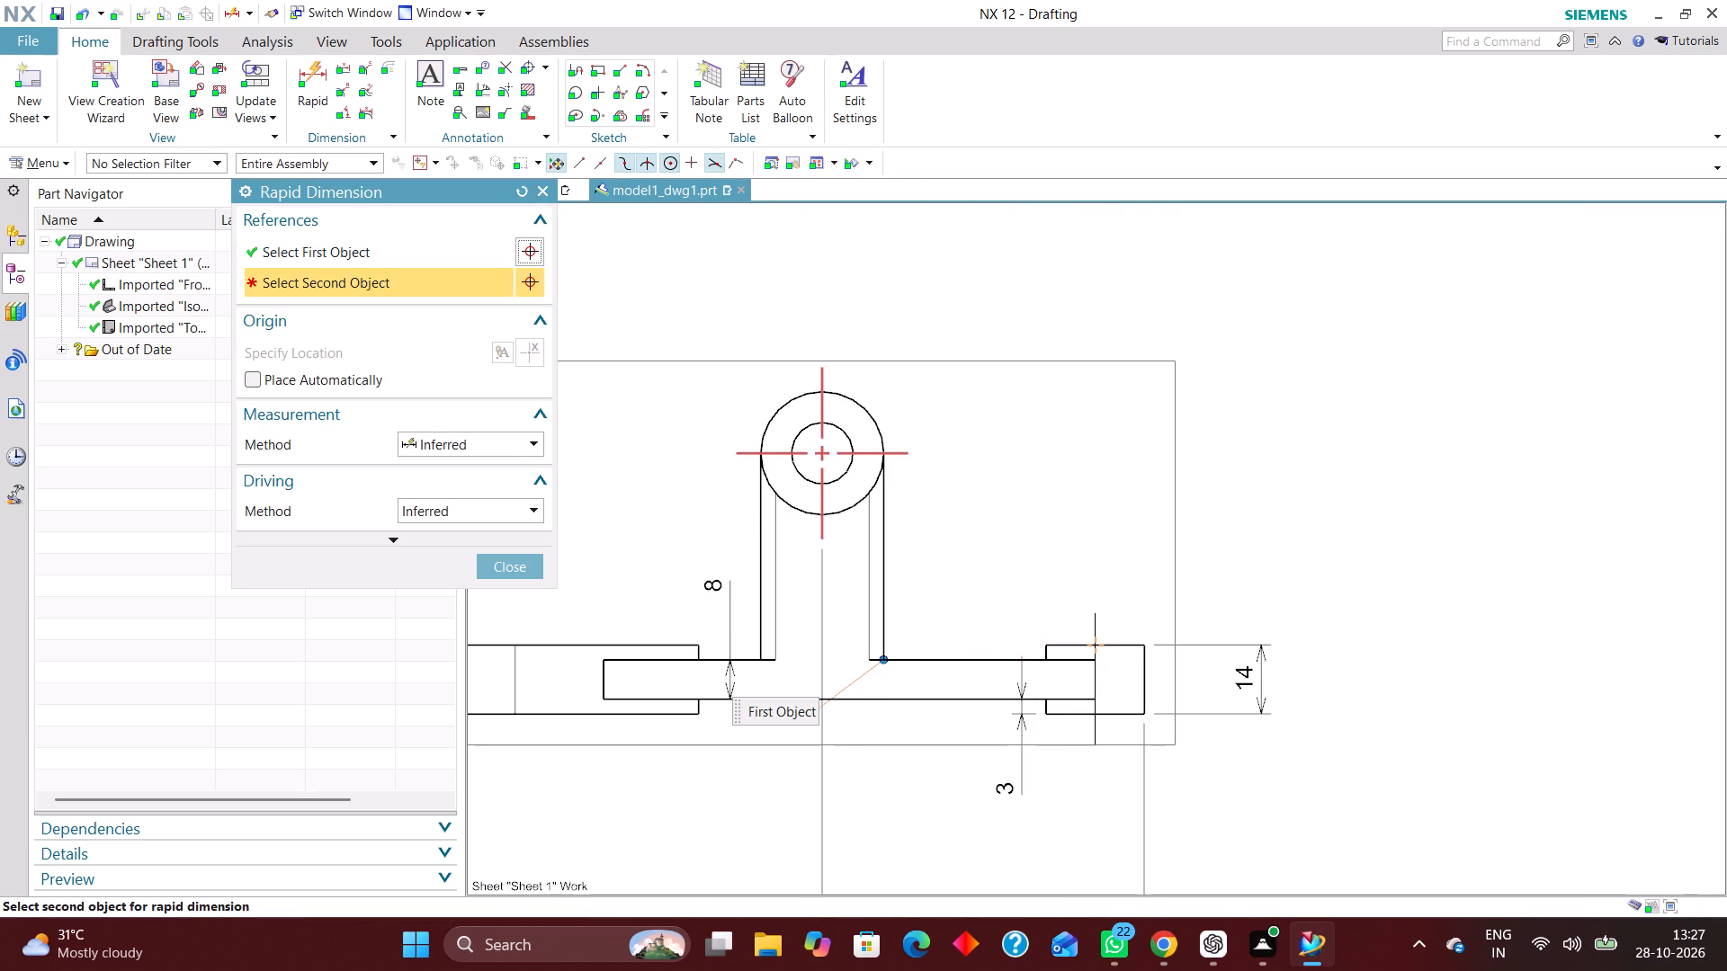
pyautogui.click(908, 454)
pyautogui.click(984, 552)
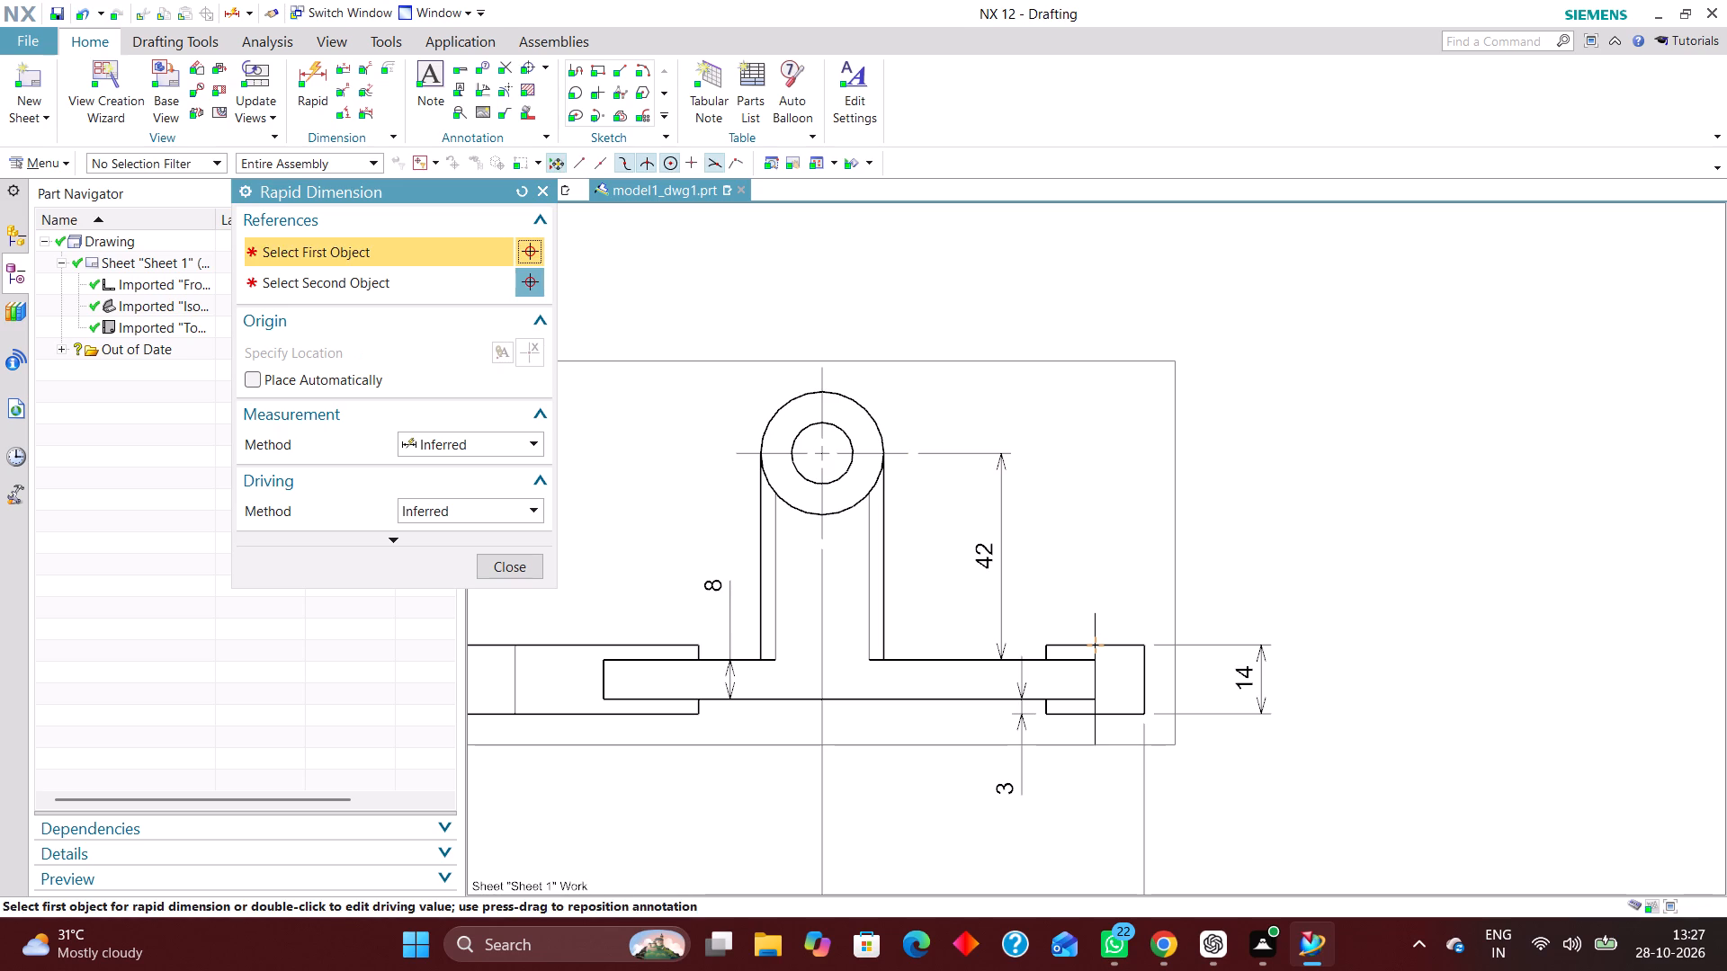
# Add a diametral dimension to the boss's outer circle in the front view, placing the text above the boss, outside the view border.
pyautogui.scroll(-2, 1149, 565)
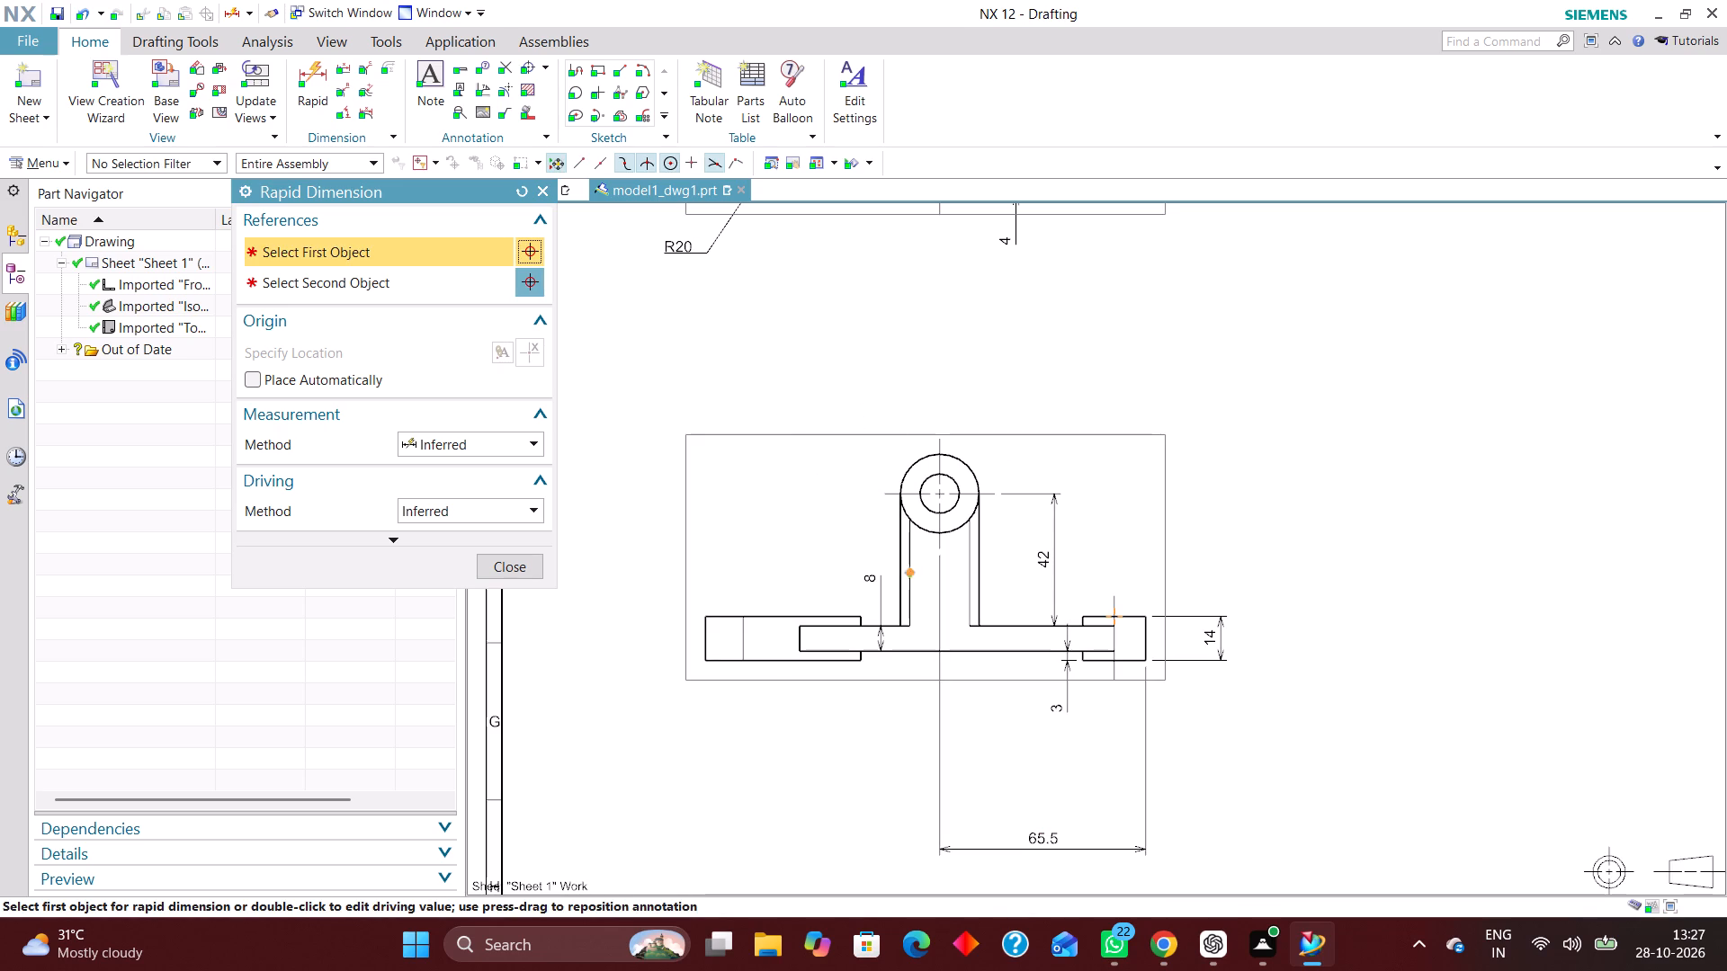
pyautogui.scroll(4, 916, 608)
pyautogui.scroll(-1, 930, 585)
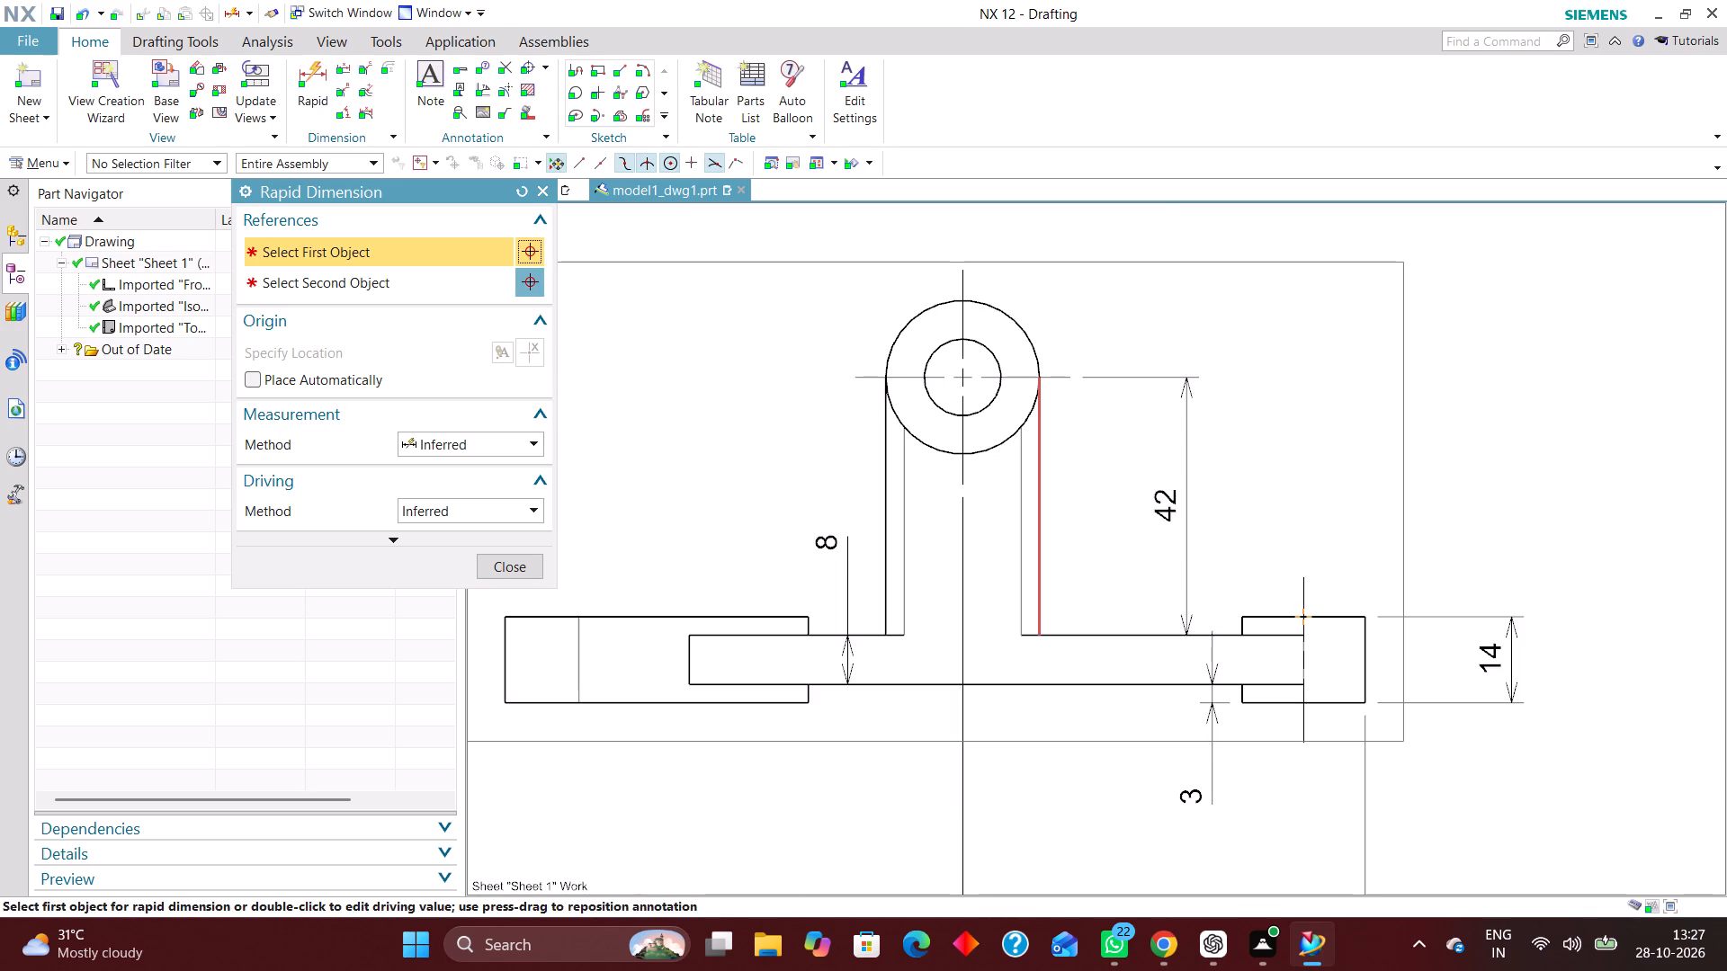
pyautogui.scroll(-2, 899, 629)
pyautogui.click(502, 441)
pyautogui.click(479, 623)
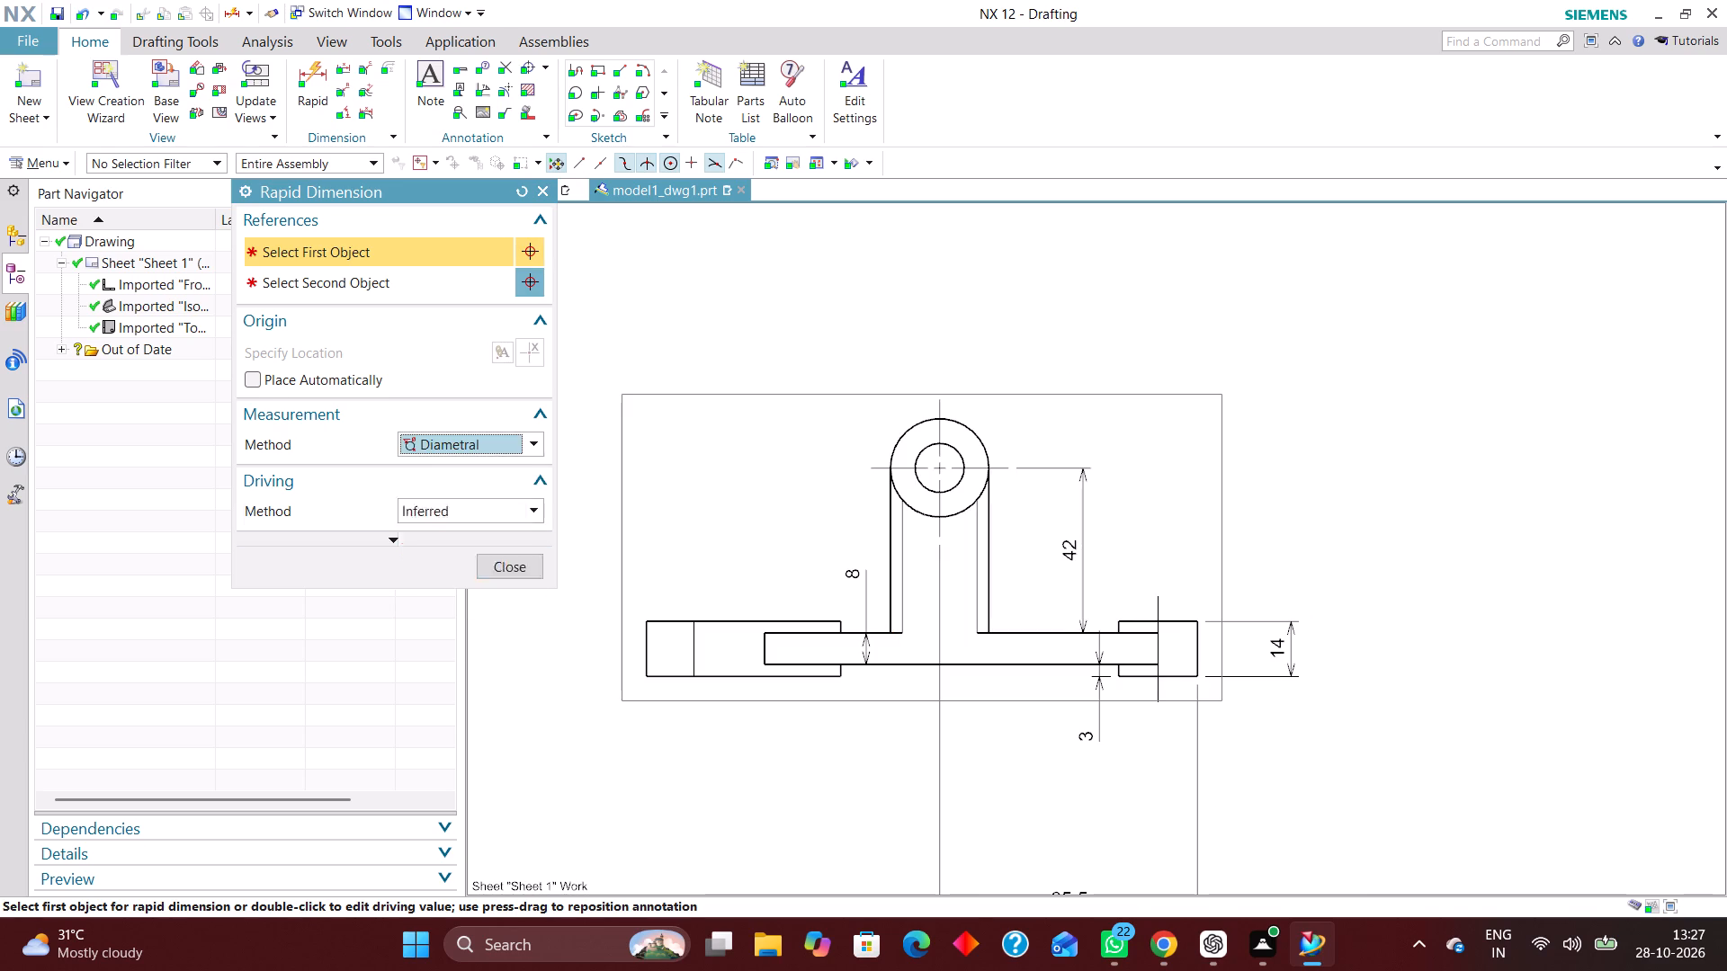
pyautogui.click(977, 434)
pyautogui.click(1032, 342)
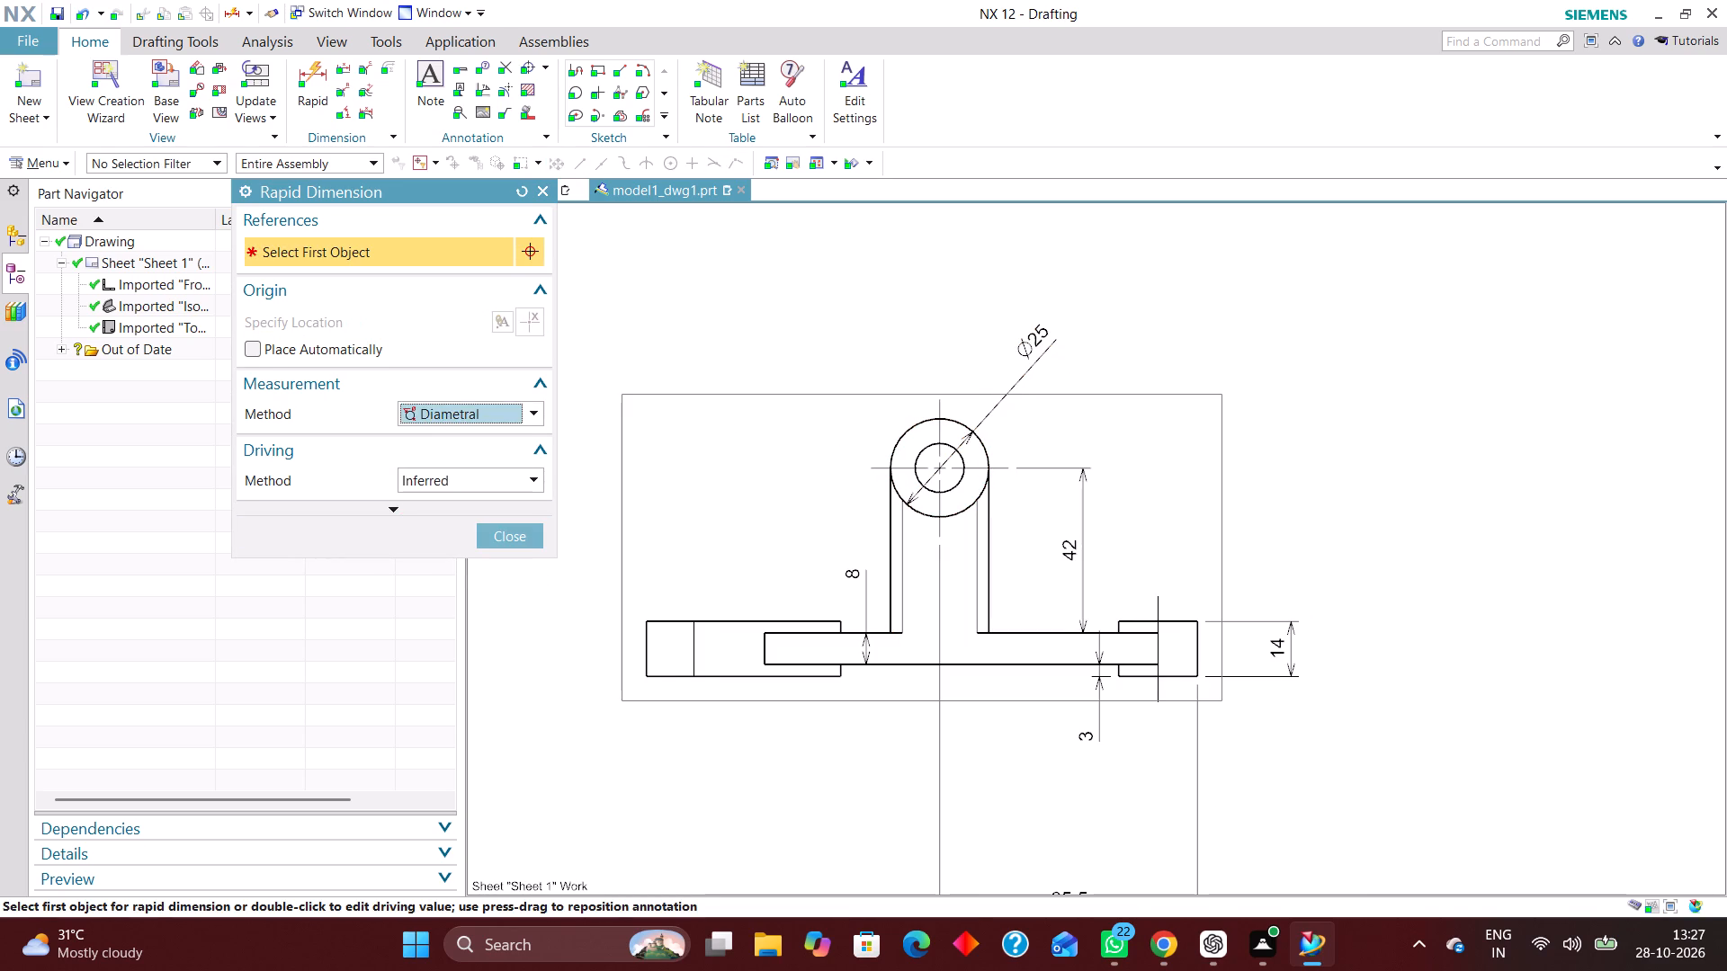
# Add a diametral dimension to the boss's bore in the front view, placing the text above the boss, opposite the outer-diameter text.
pyautogui.click(920, 452)
pyautogui.click(840, 372)
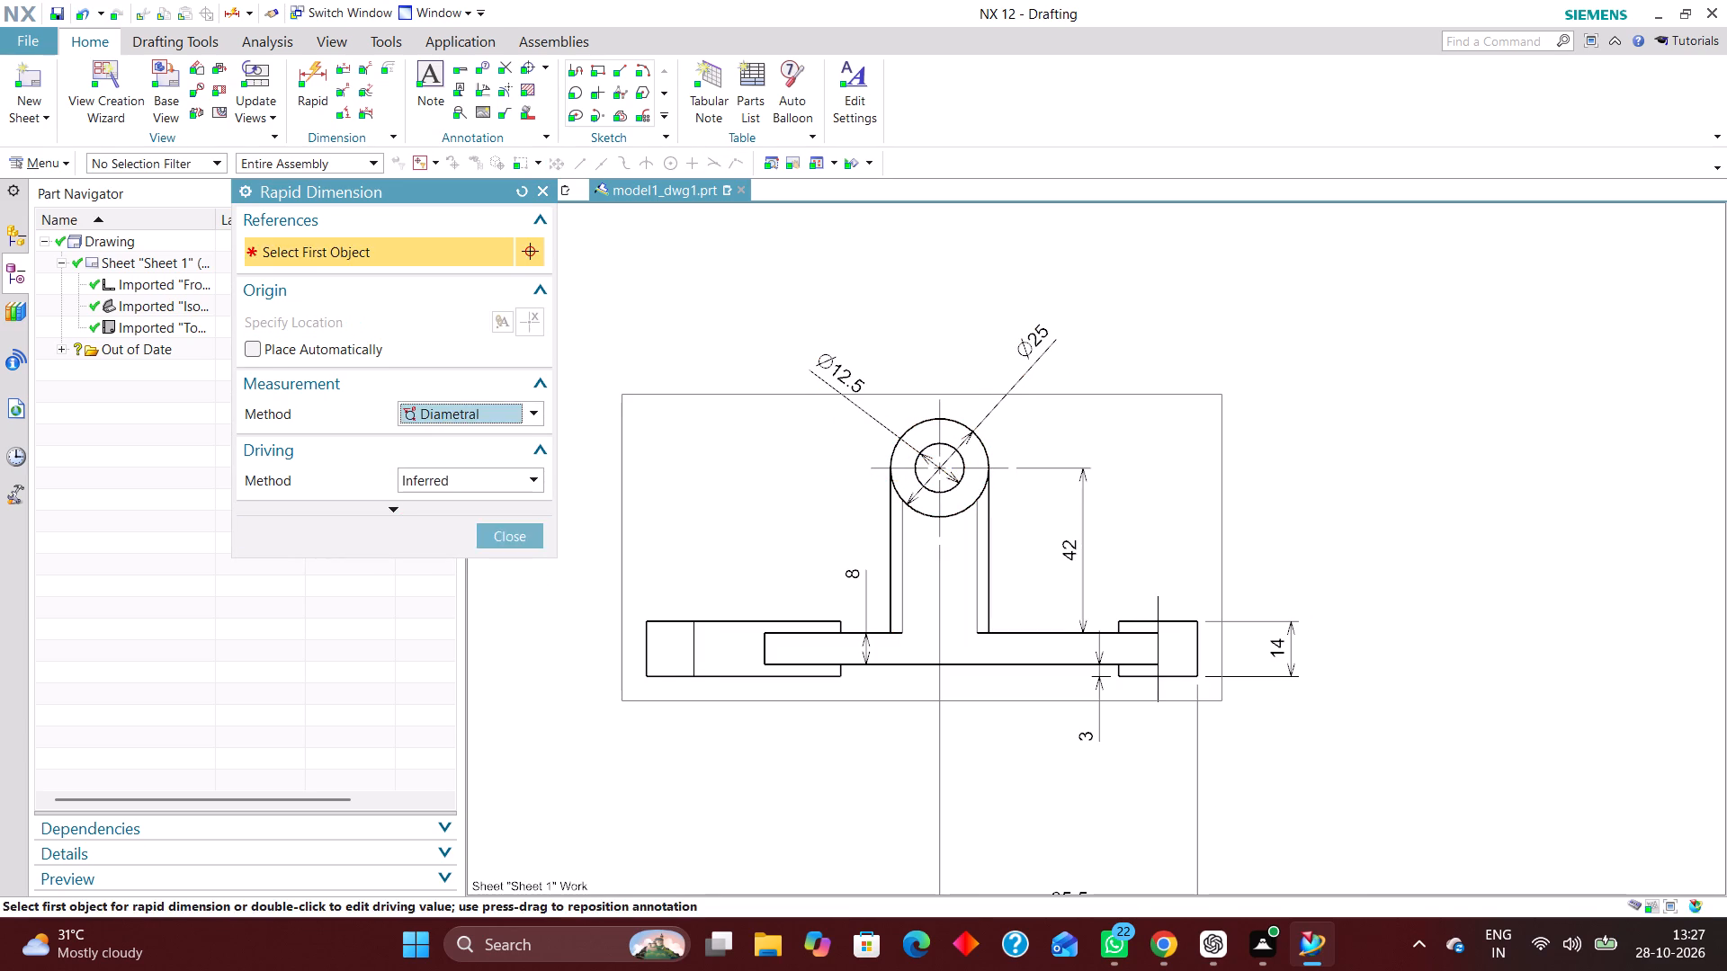
pyautogui.click(497, 543)
# Set the boss's outer-diameter dimension to Horizontal Text orientation with the Text above Stub position.
pyautogui.doubleClick(1035, 338)
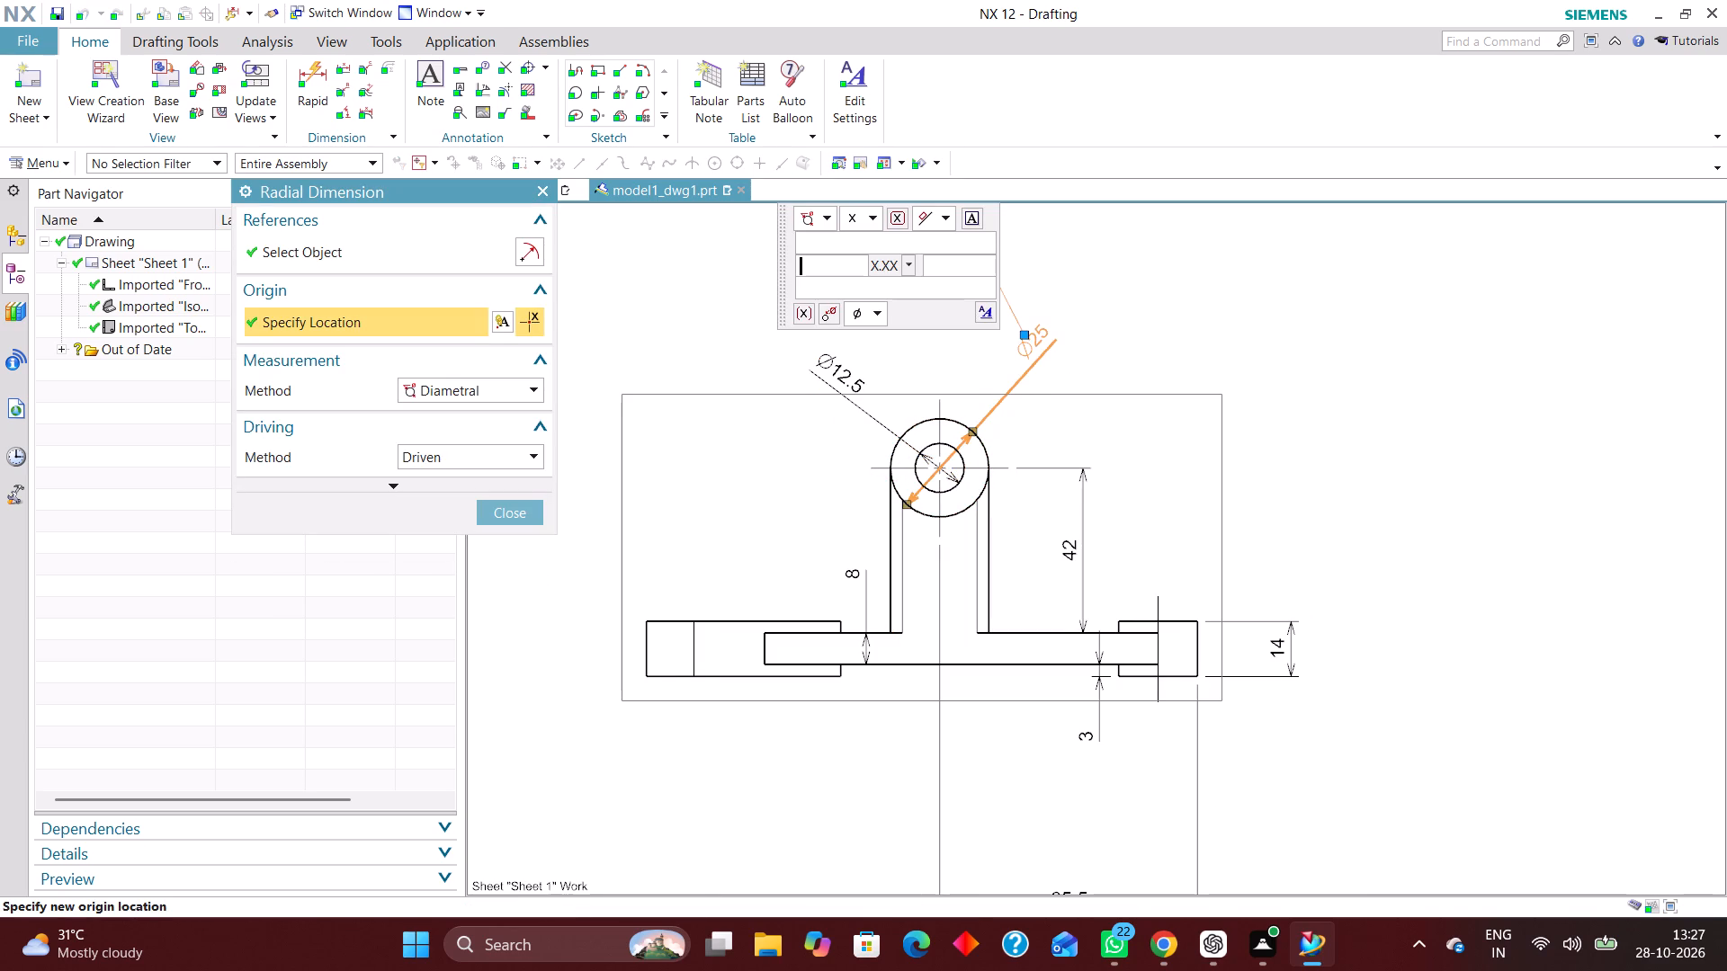
pyautogui.click(987, 310)
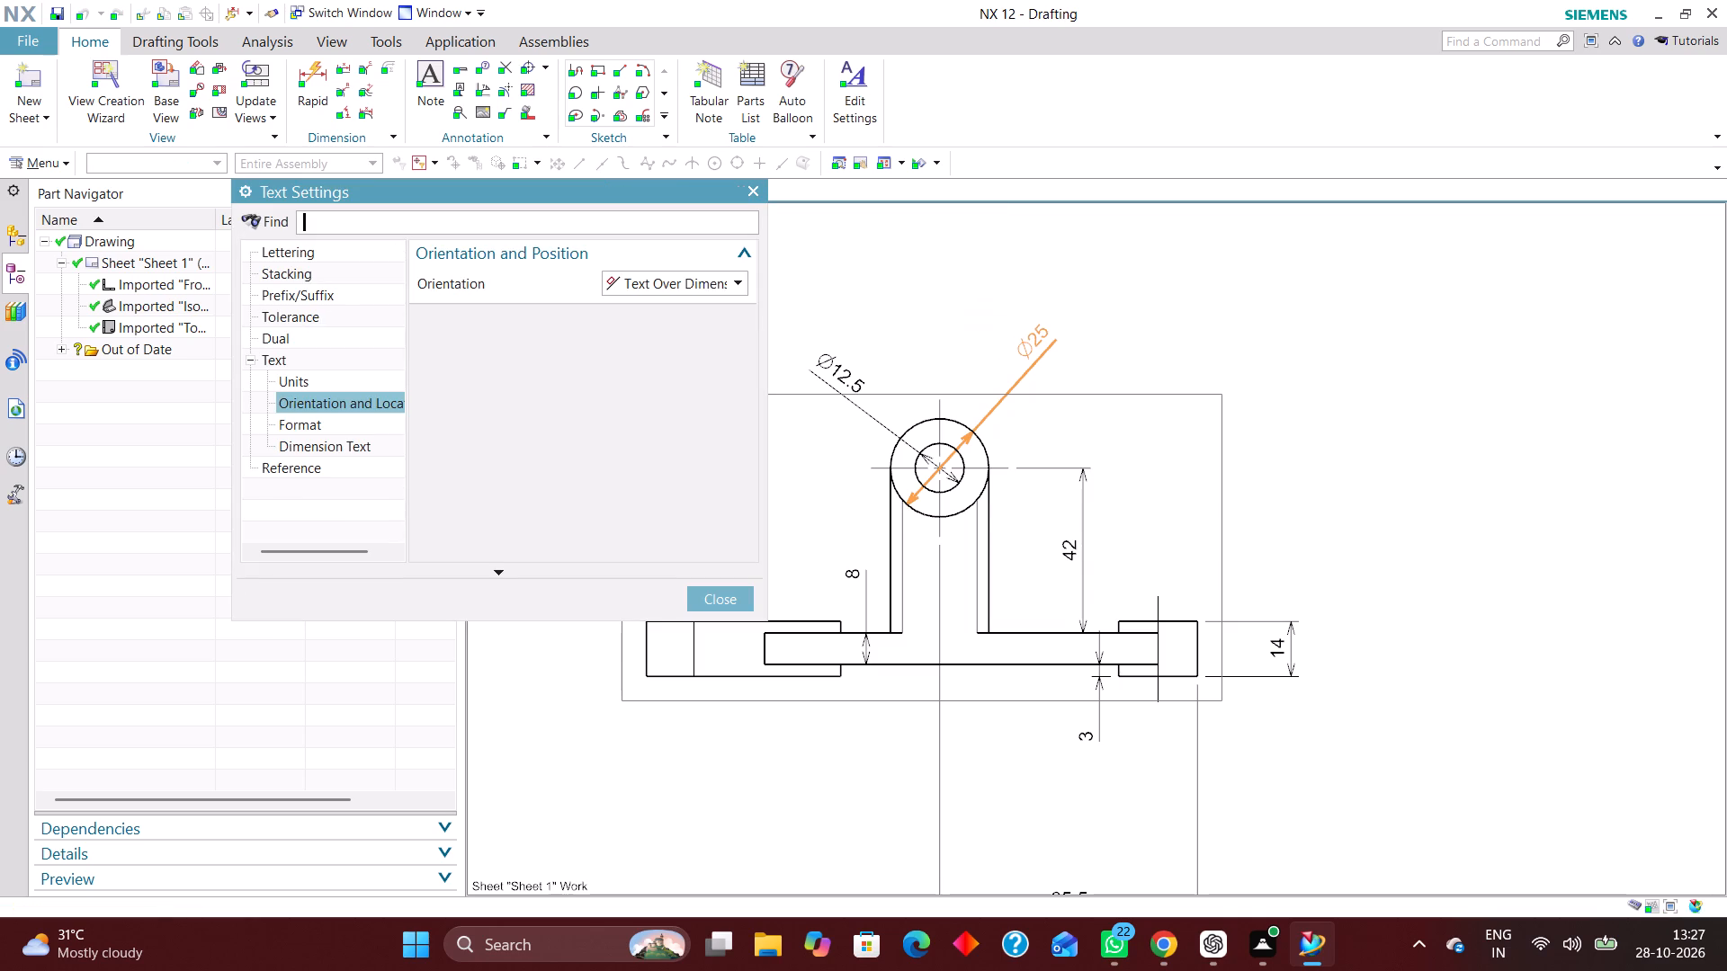
pyautogui.click(720, 286)
pyautogui.click(718, 307)
pyautogui.click(744, 311)
pyautogui.click(716, 353)
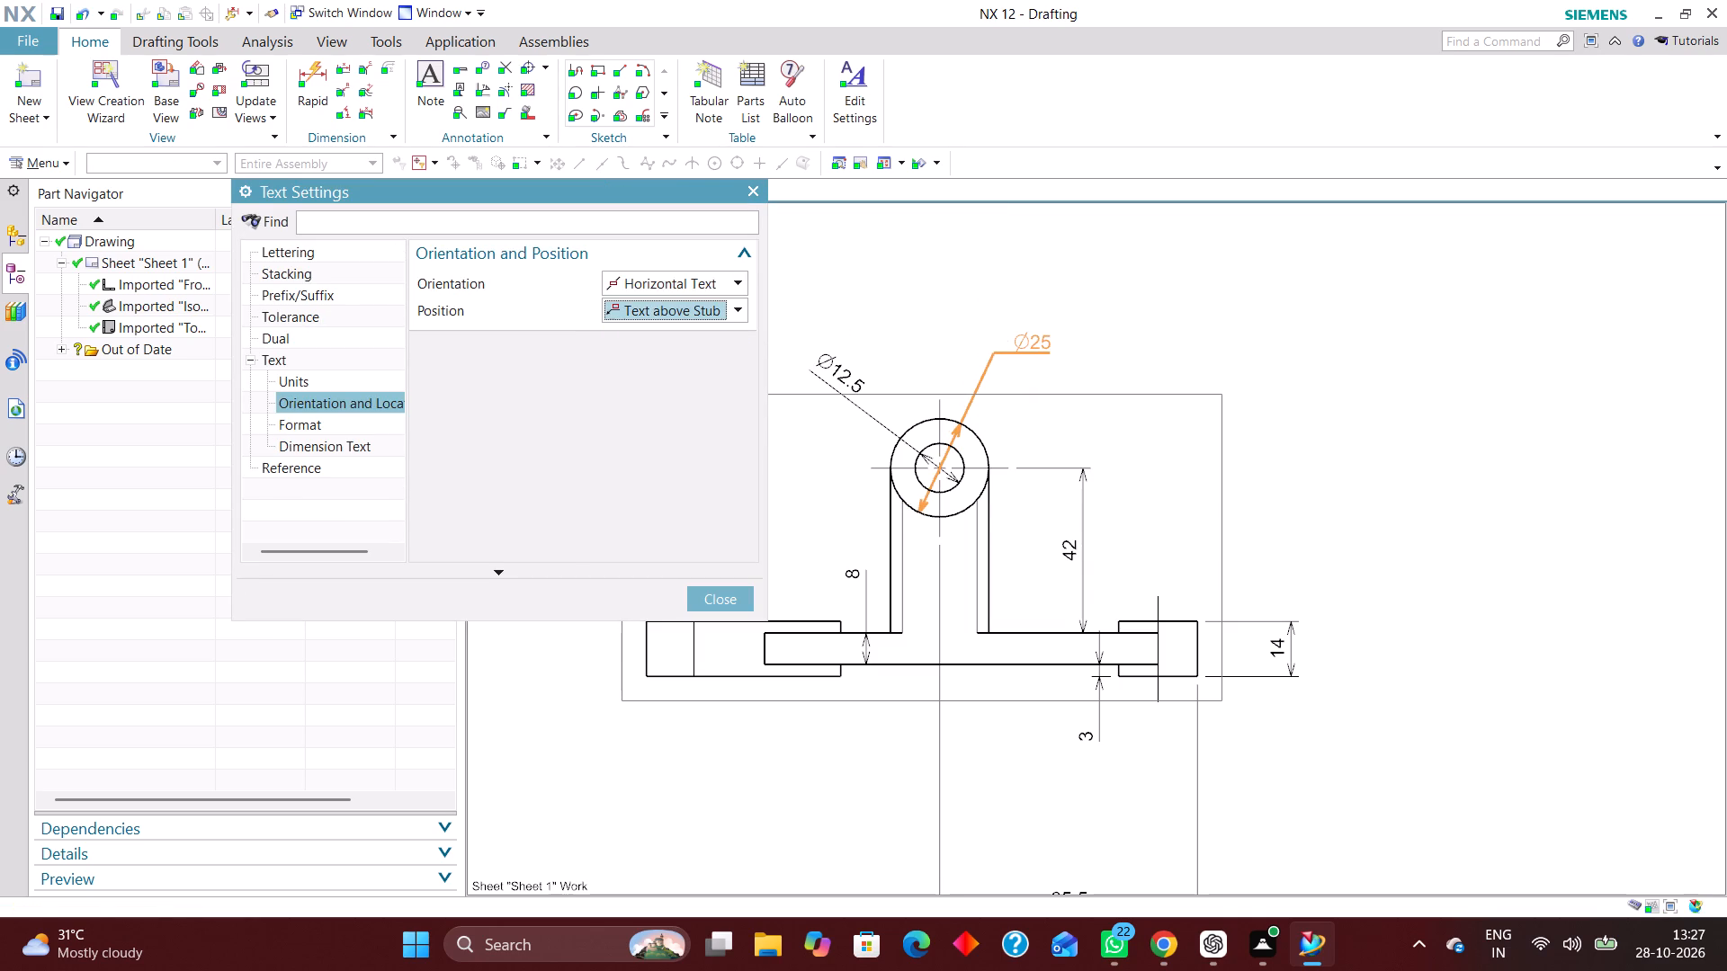
pyautogui.click(735, 601)
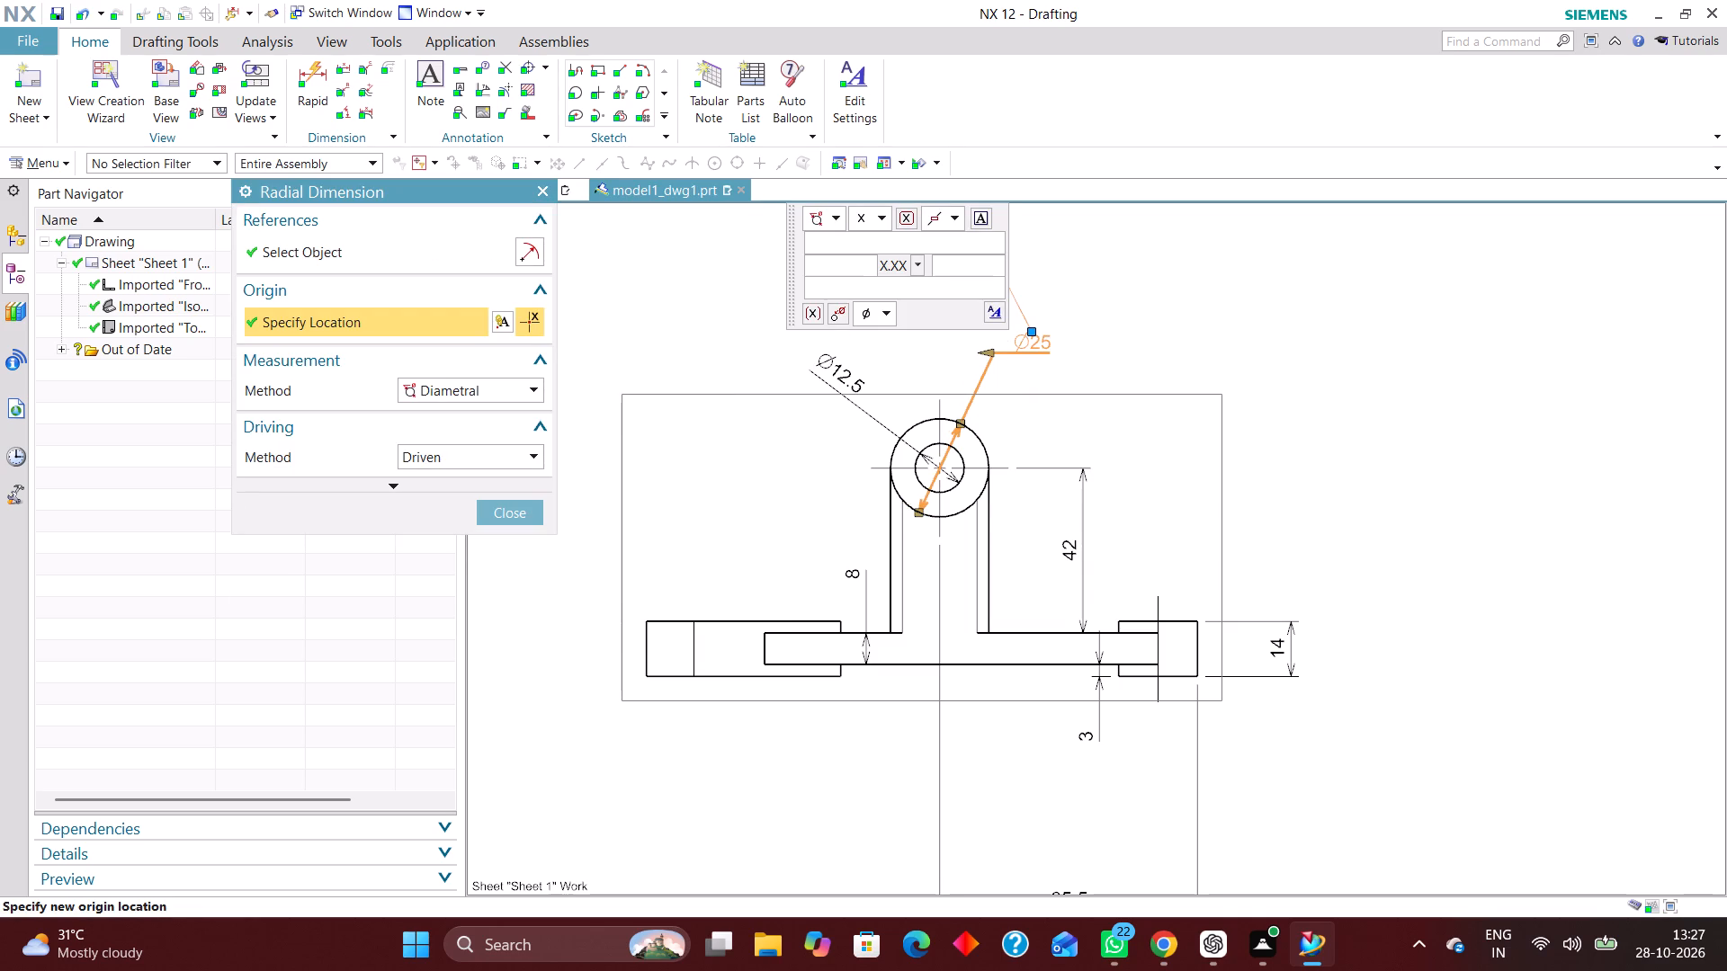
pyautogui.click(512, 511)
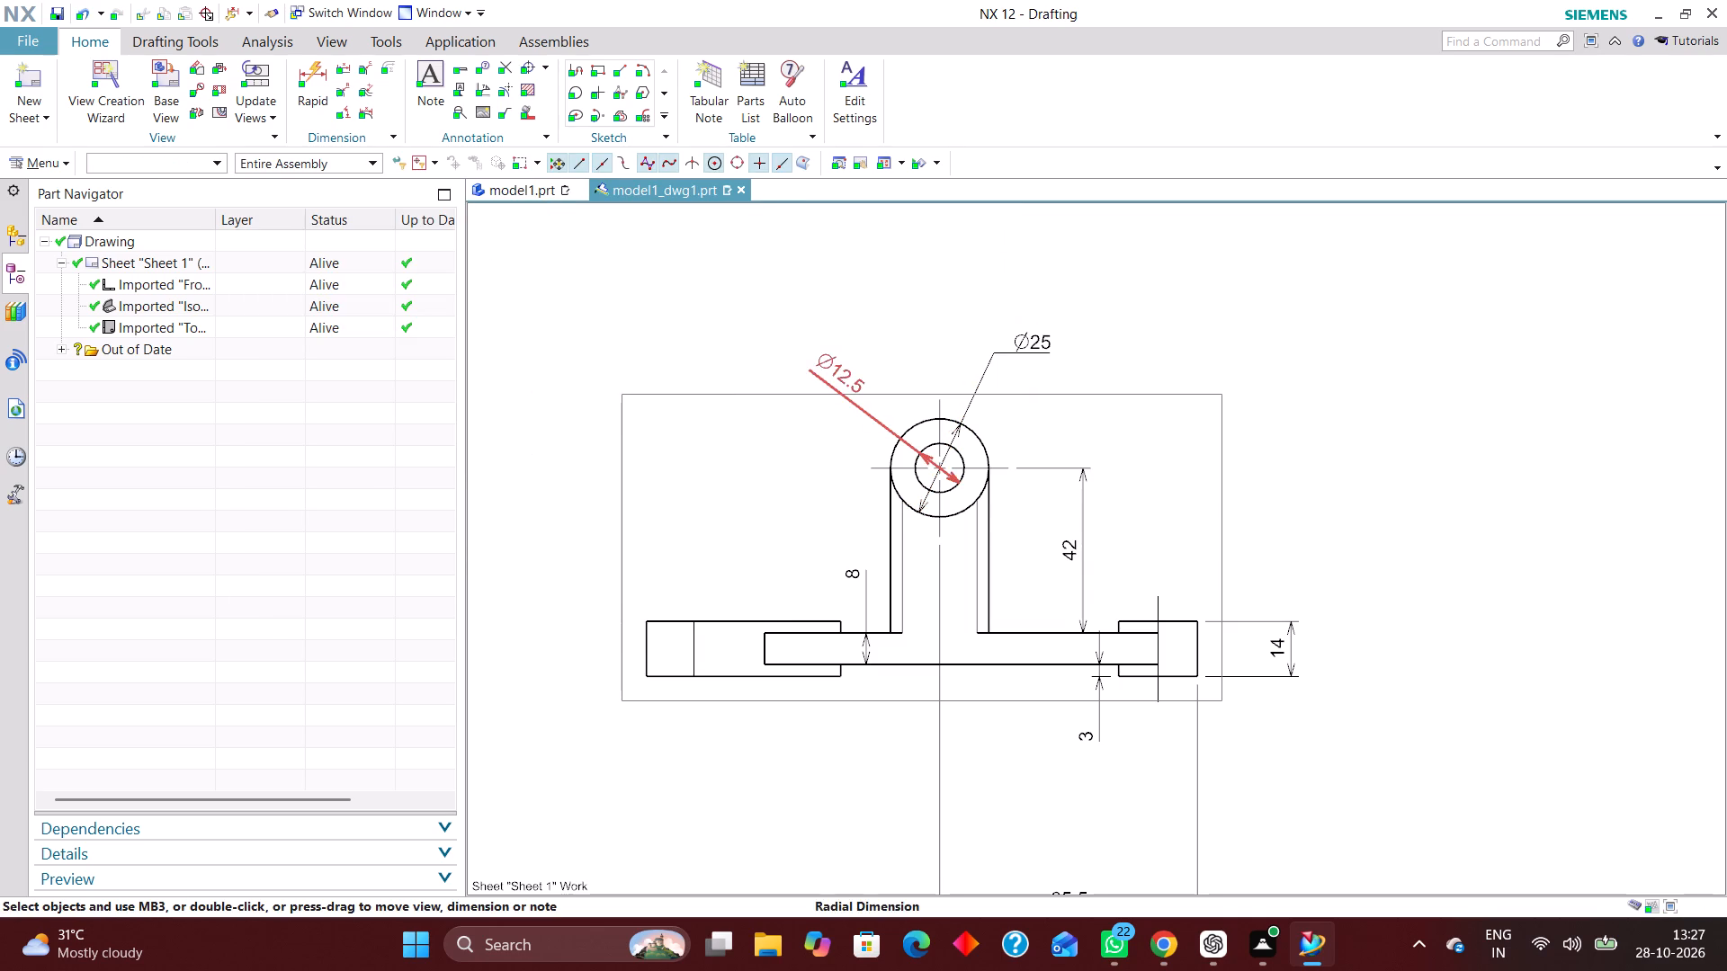
# Set the boss's bore-diameter dimension to Horizontal Text orientation with the text above its stub.
pyautogui.doubleClick(842, 369)
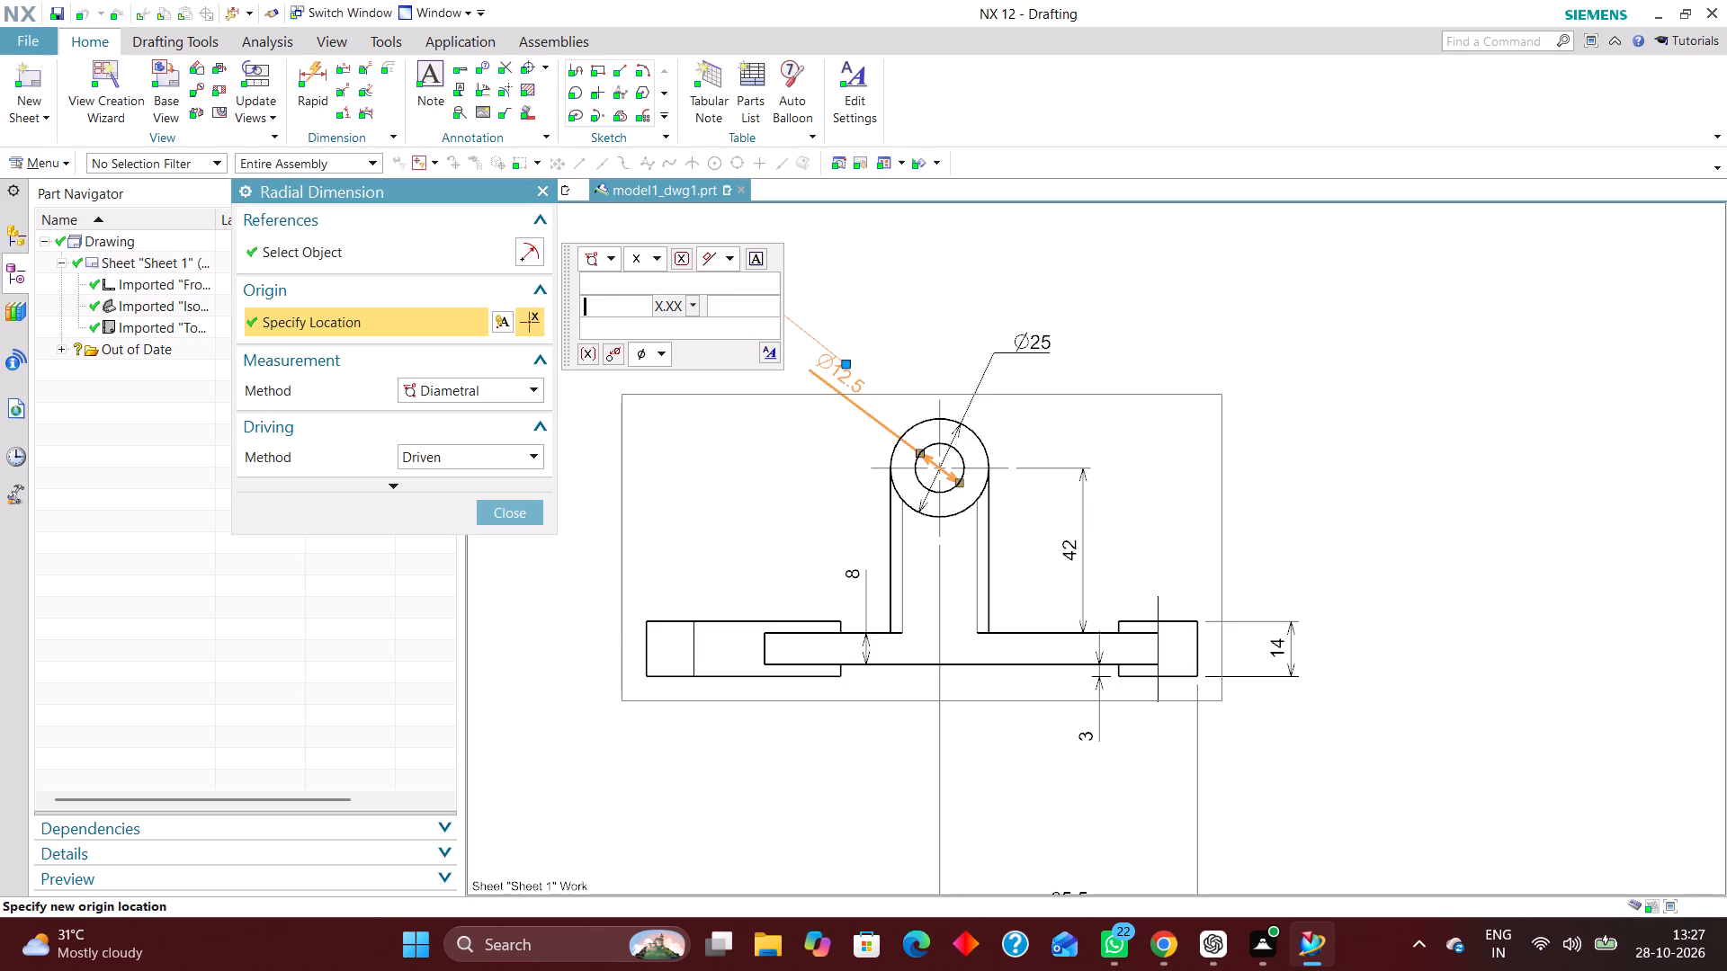
pyautogui.click(767, 355)
pyautogui.click(679, 285)
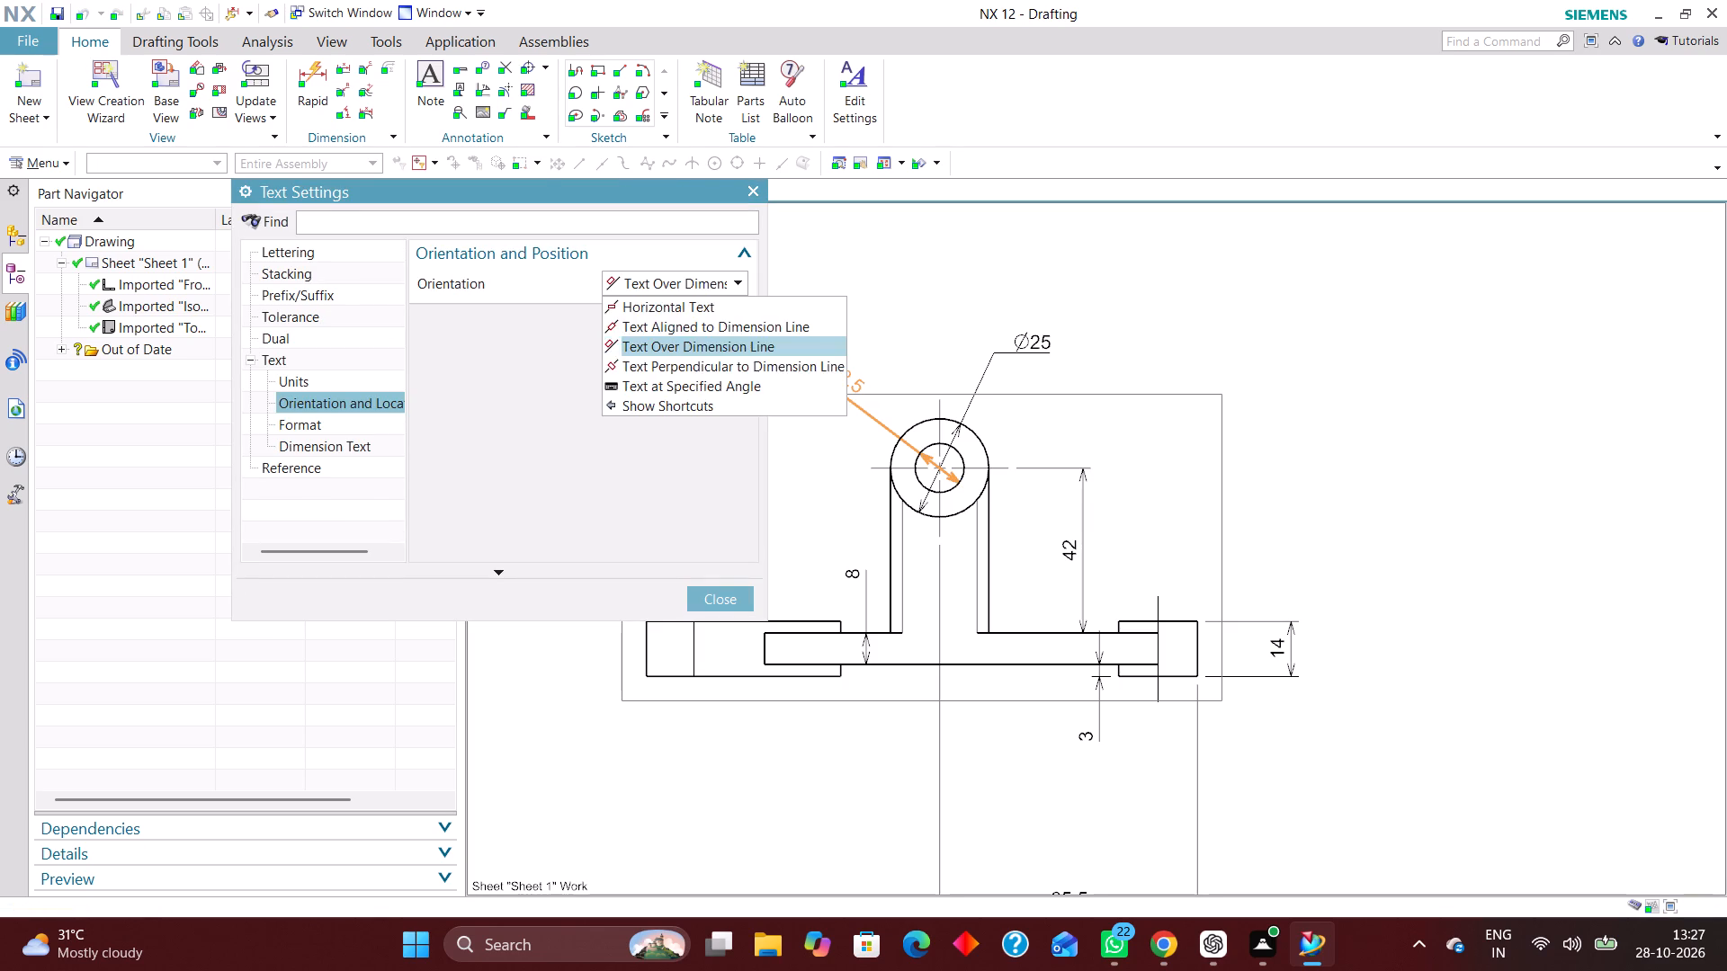
pyautogui.click(679, 307)
pyautogui.click(697, 322)
pyautogui.click(695, 348)
pyautogui.click(724, 592)
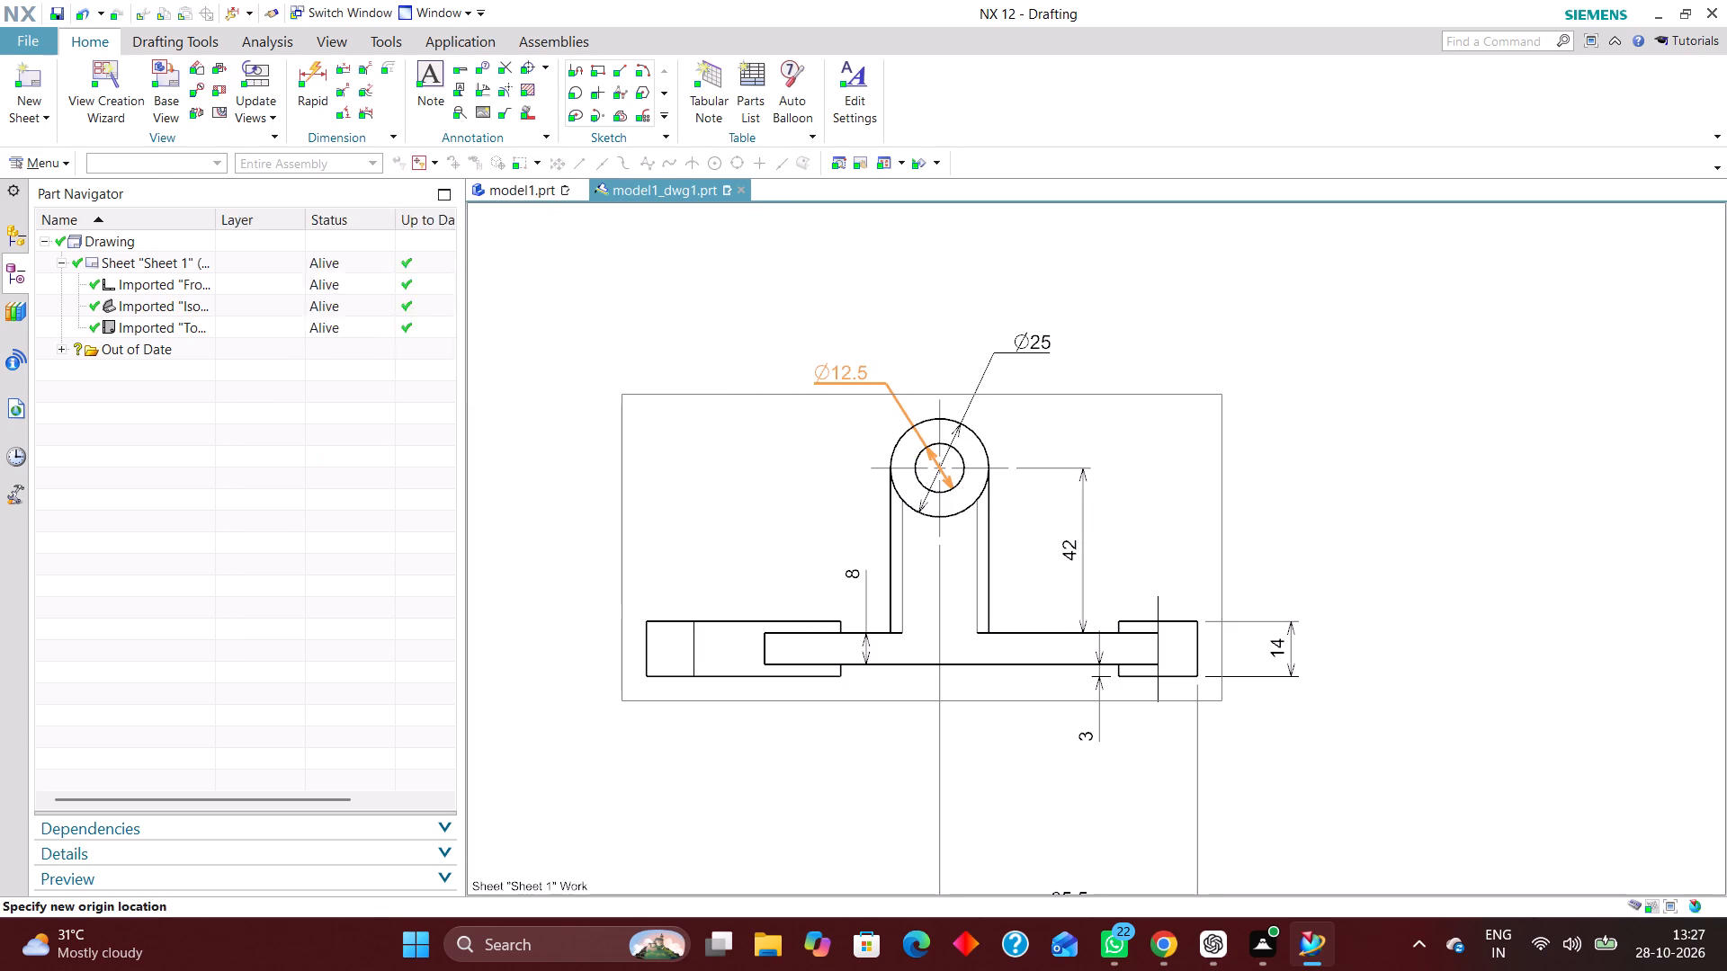
pyautogui.click(513, 519)
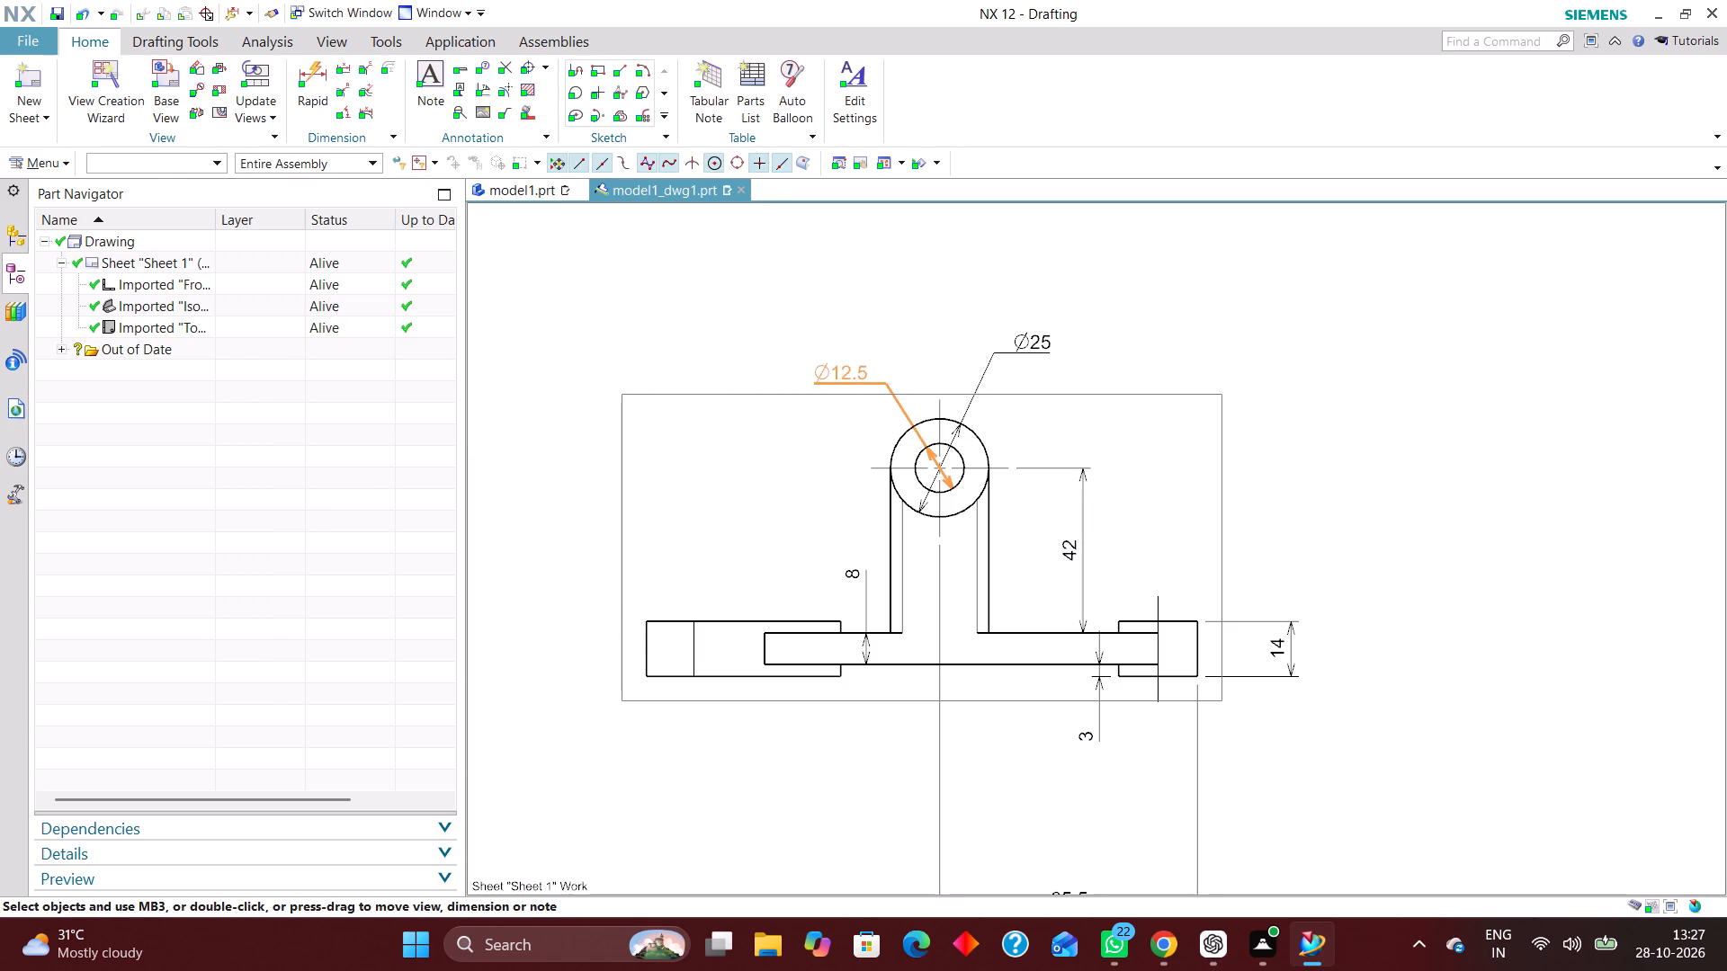
# Reposition the bore-diameter dimension text slightly farther out above the boss in the front view.
pyautogui.moveTo(854, 376); pyautogui.dragTo(833, 361)
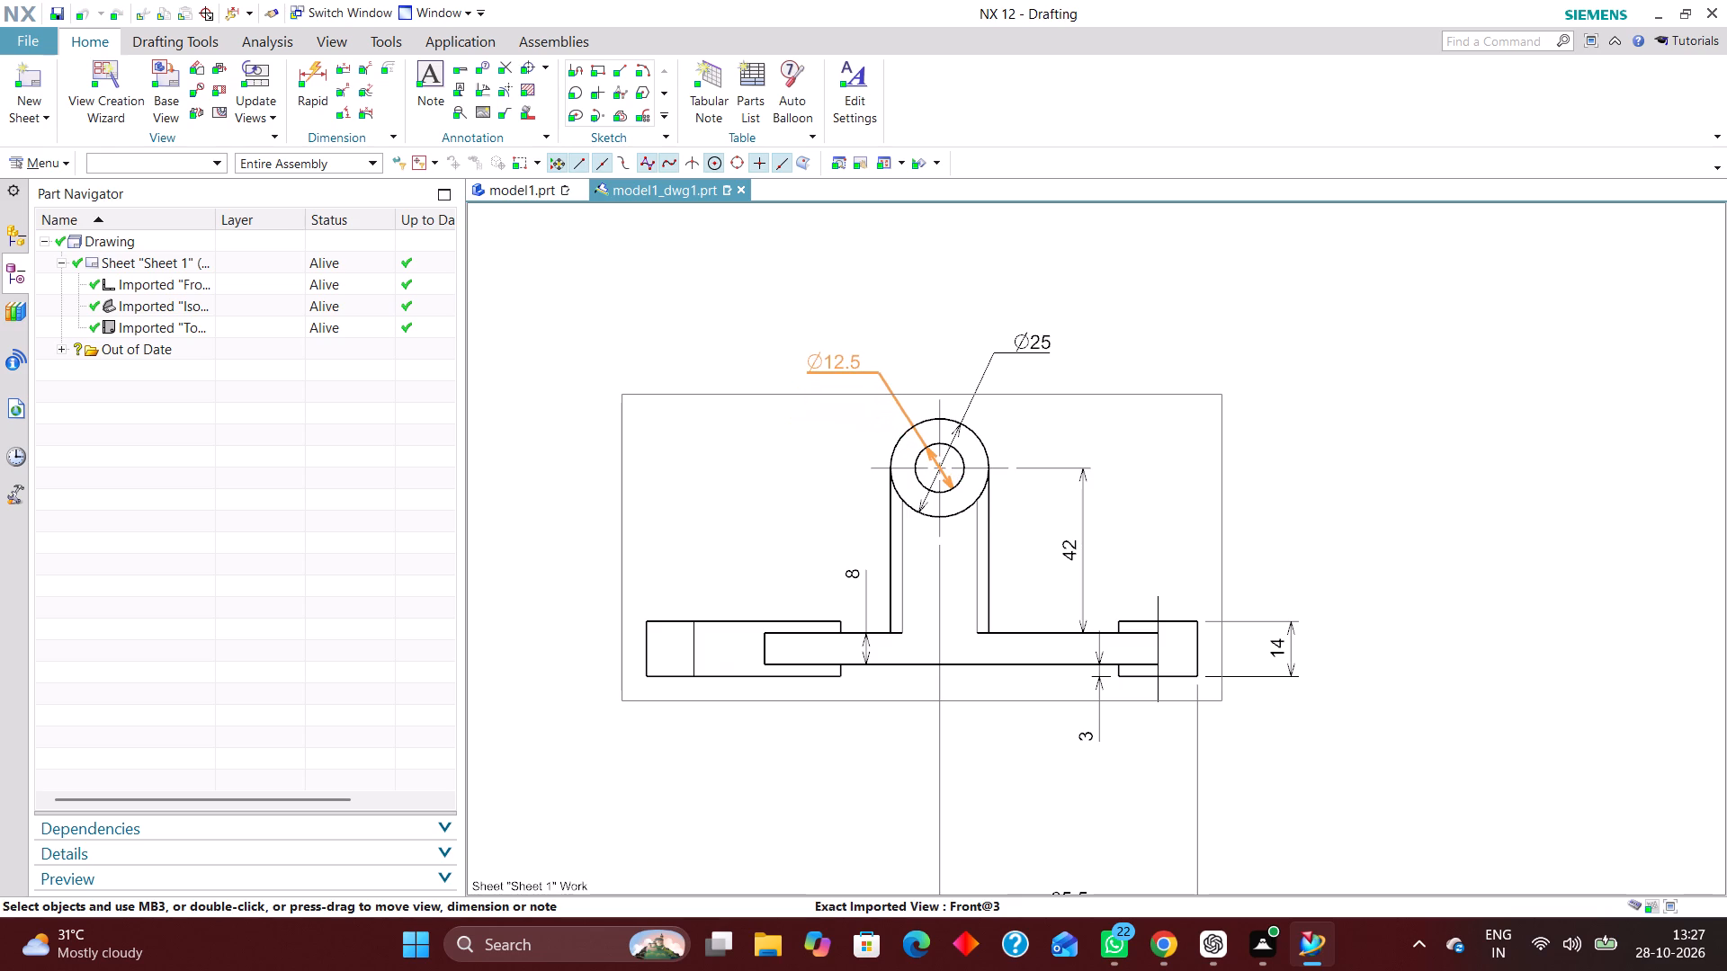
pyautogui.moveTo(833, 361); pyautogui.dragTo(837, 368)
# Examine the dimensioned top and front views on the sheet for dimensions that are still missing.
pyautogui.scroll(-2, 1046, 415)
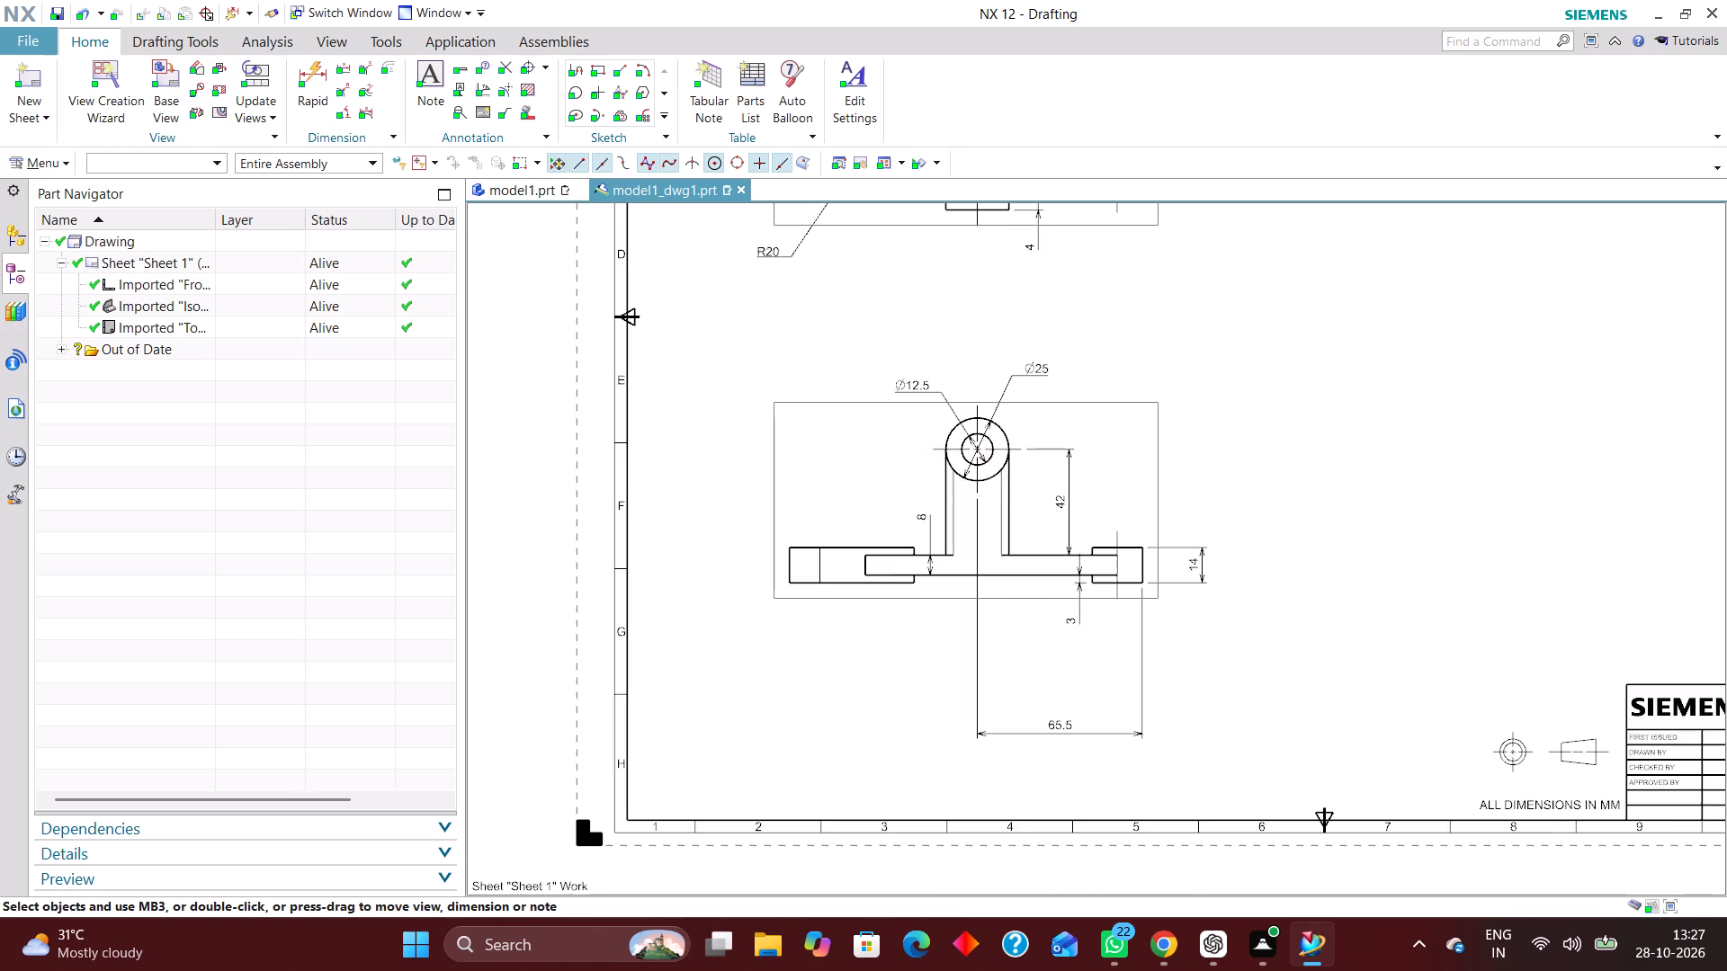
pyautogui.scroll(2, 1226, 499)
pyautogui.scroll(-2, 881, 419)
pyautogui.scroll(-3, 796, 470)
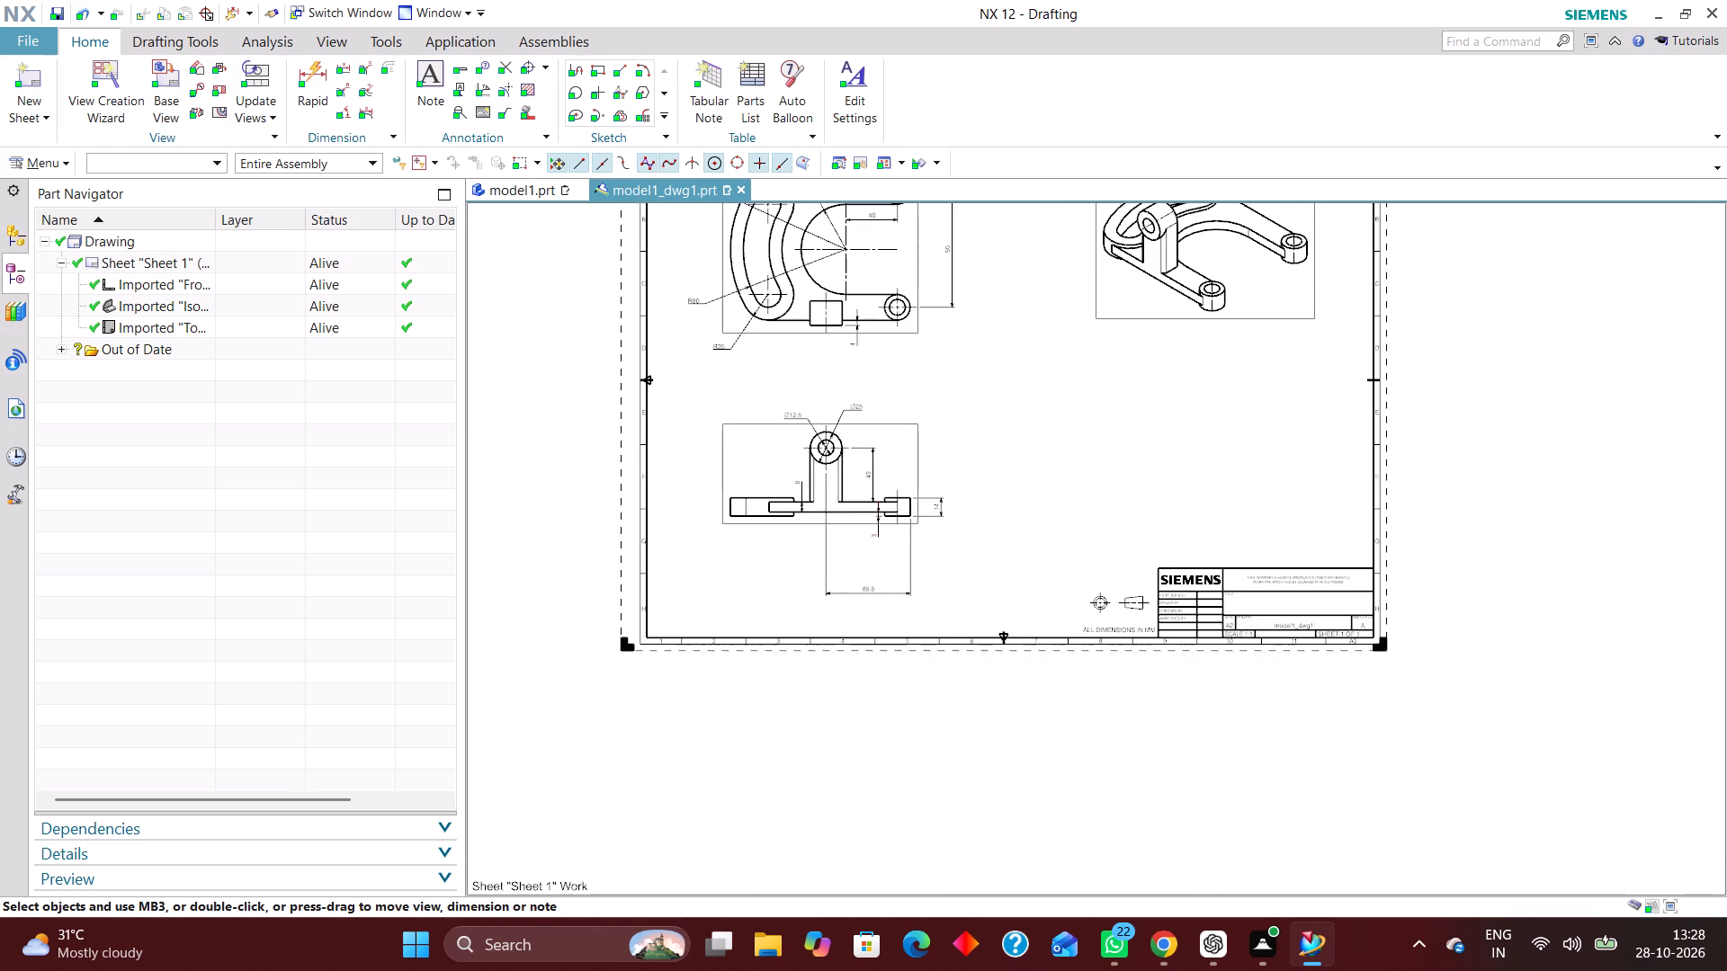
pyautogui.scroll(-1, 790, 568)
pyautogui.scroll(5, 750, 421)
pyautogui.scroll(-3, 907, 521)
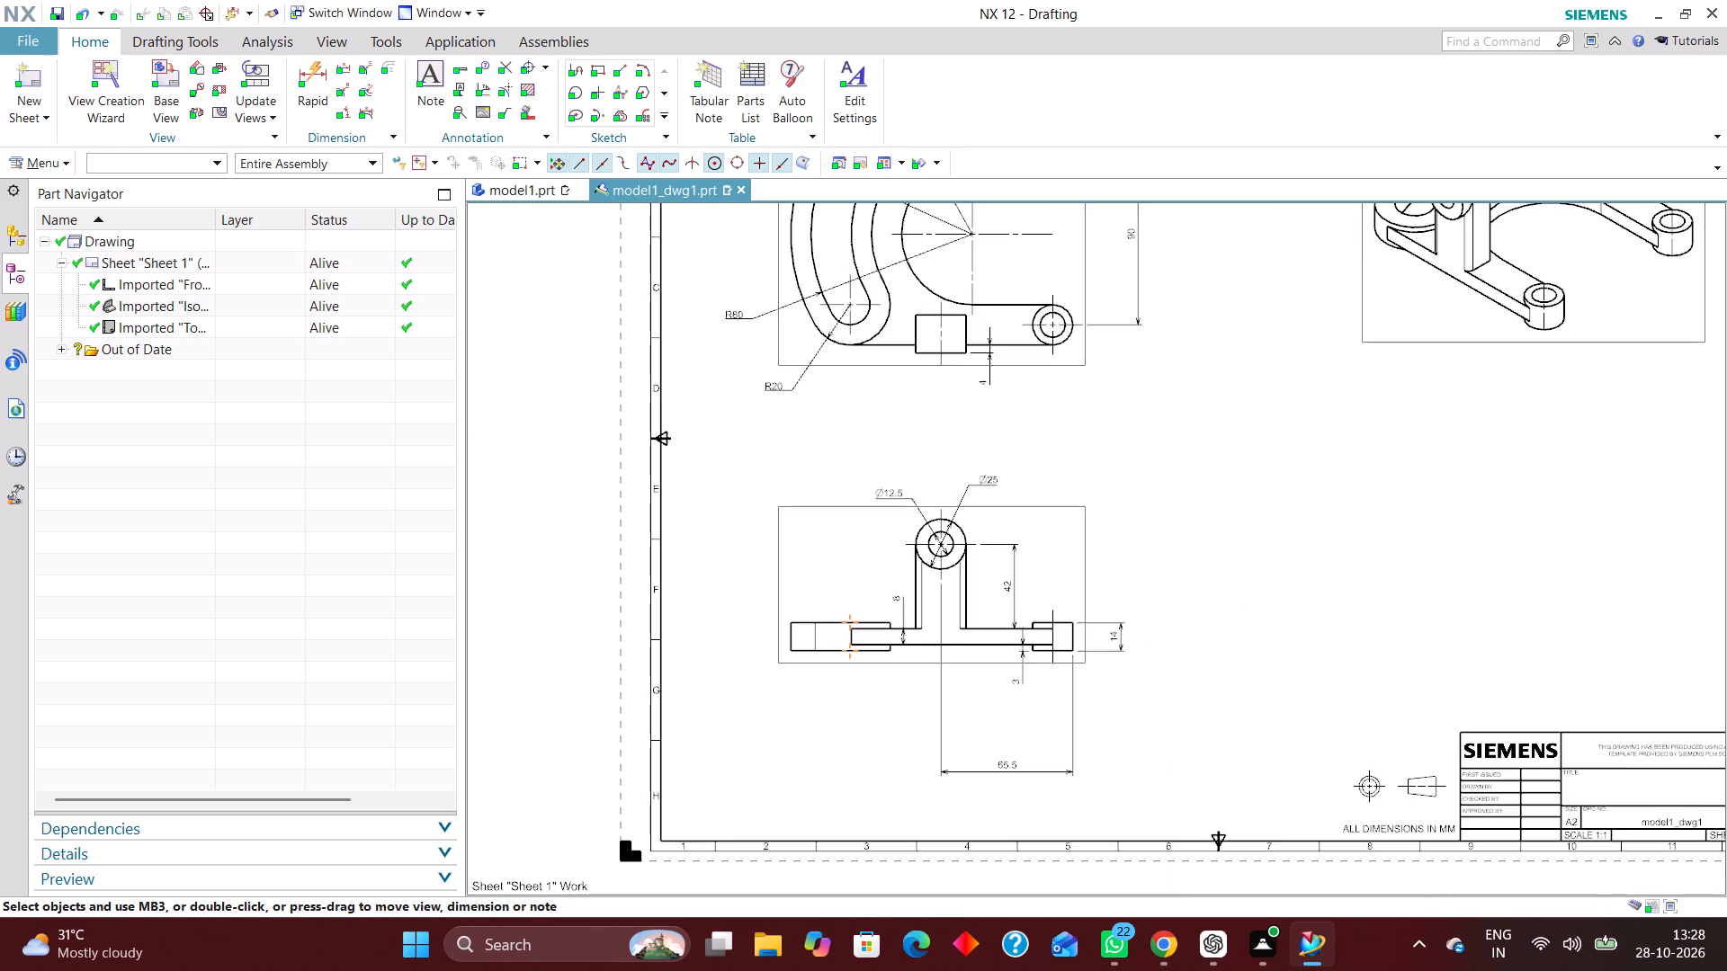
pyautogui.scroll(2, 896, 465)
pyautogui.scroll(-2, 891, 534)
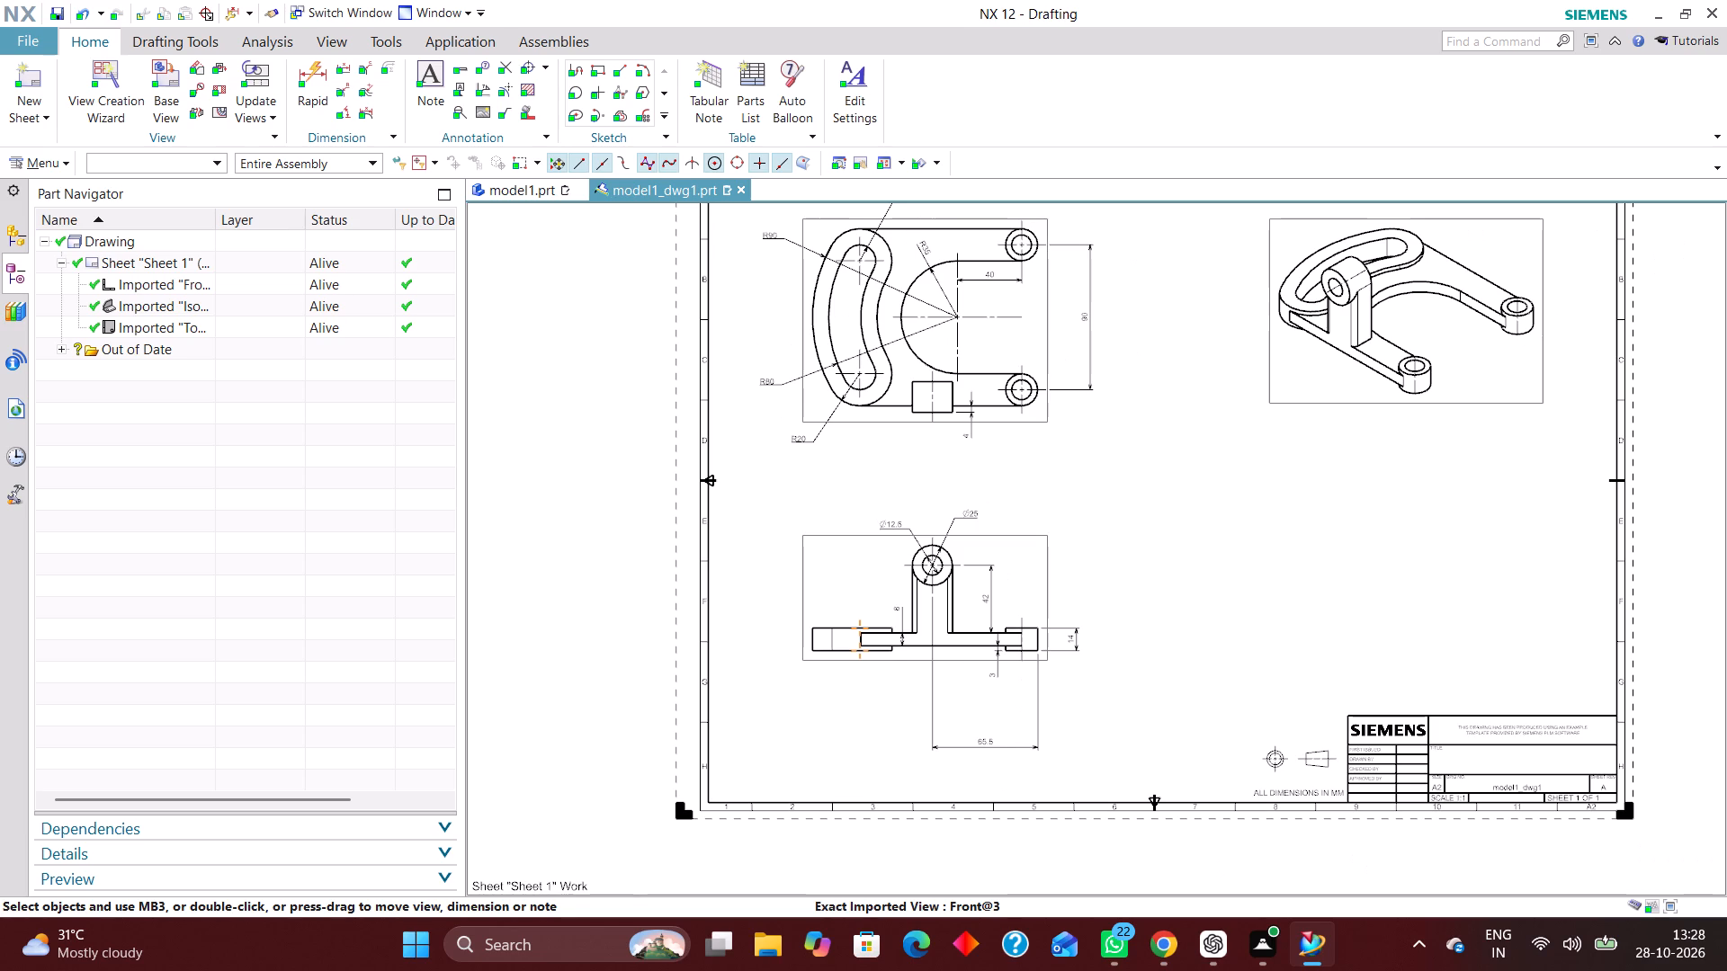
# Add a horizontal Rapid Dimension for the boss's width in the top view, placed below the boss rectangle.
pyautogui.scroll(2, 909, 467)
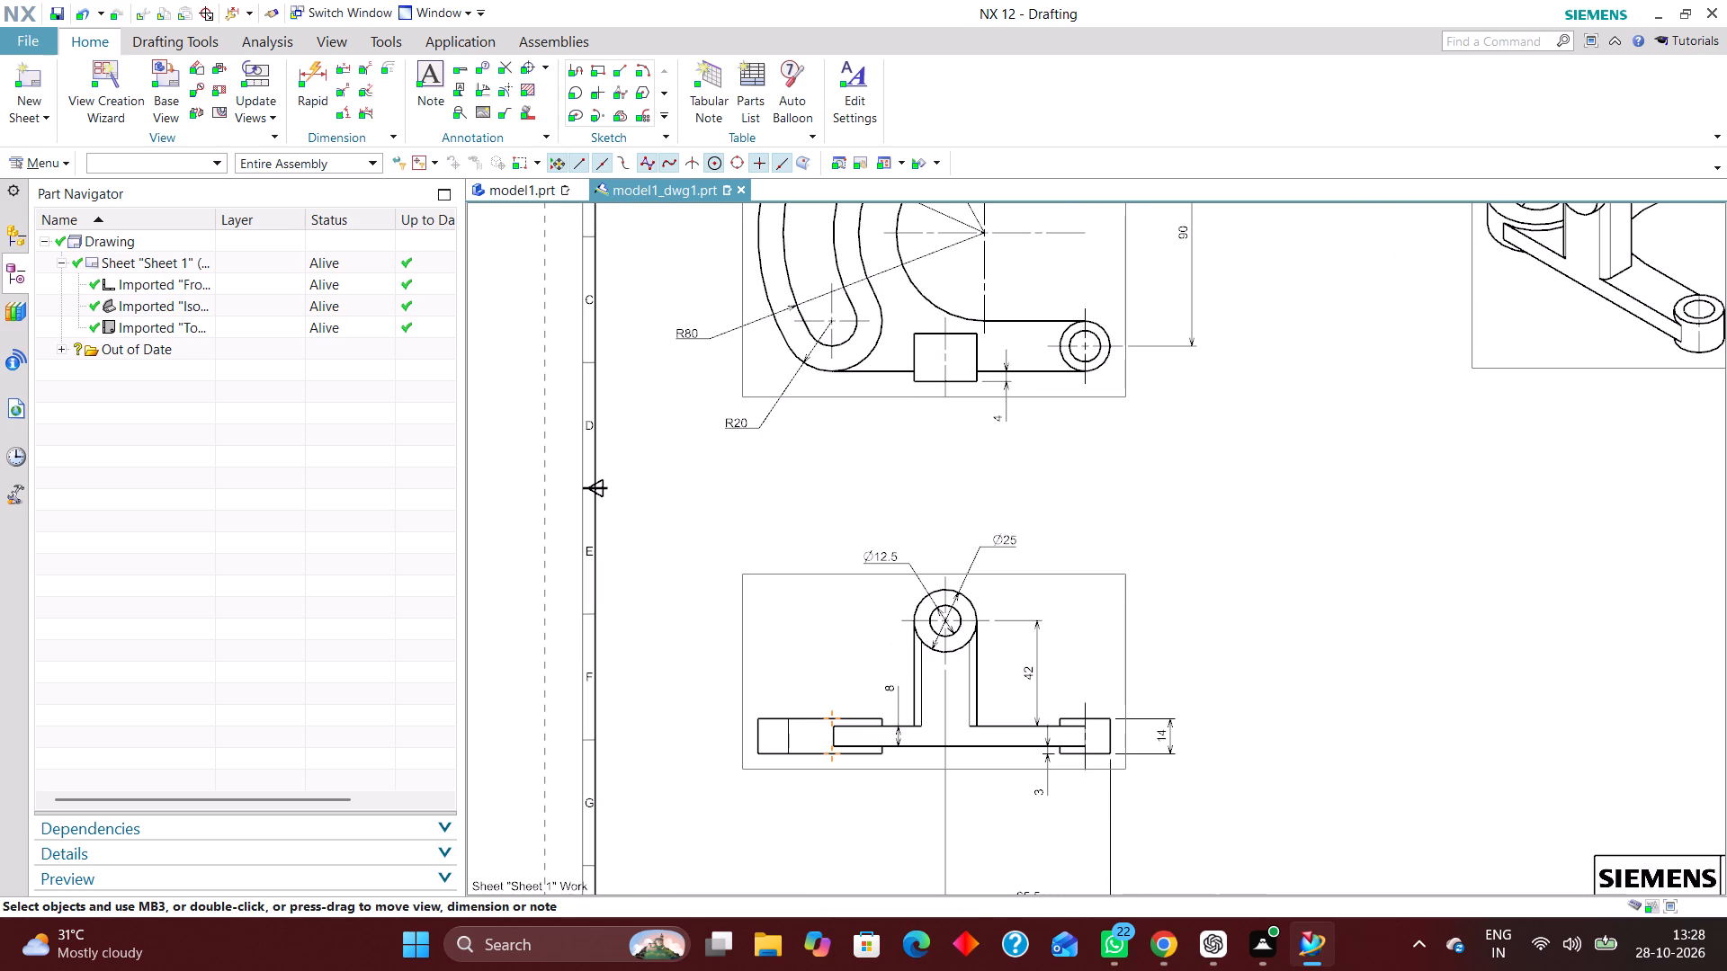
pyautogui.click(309, 70)
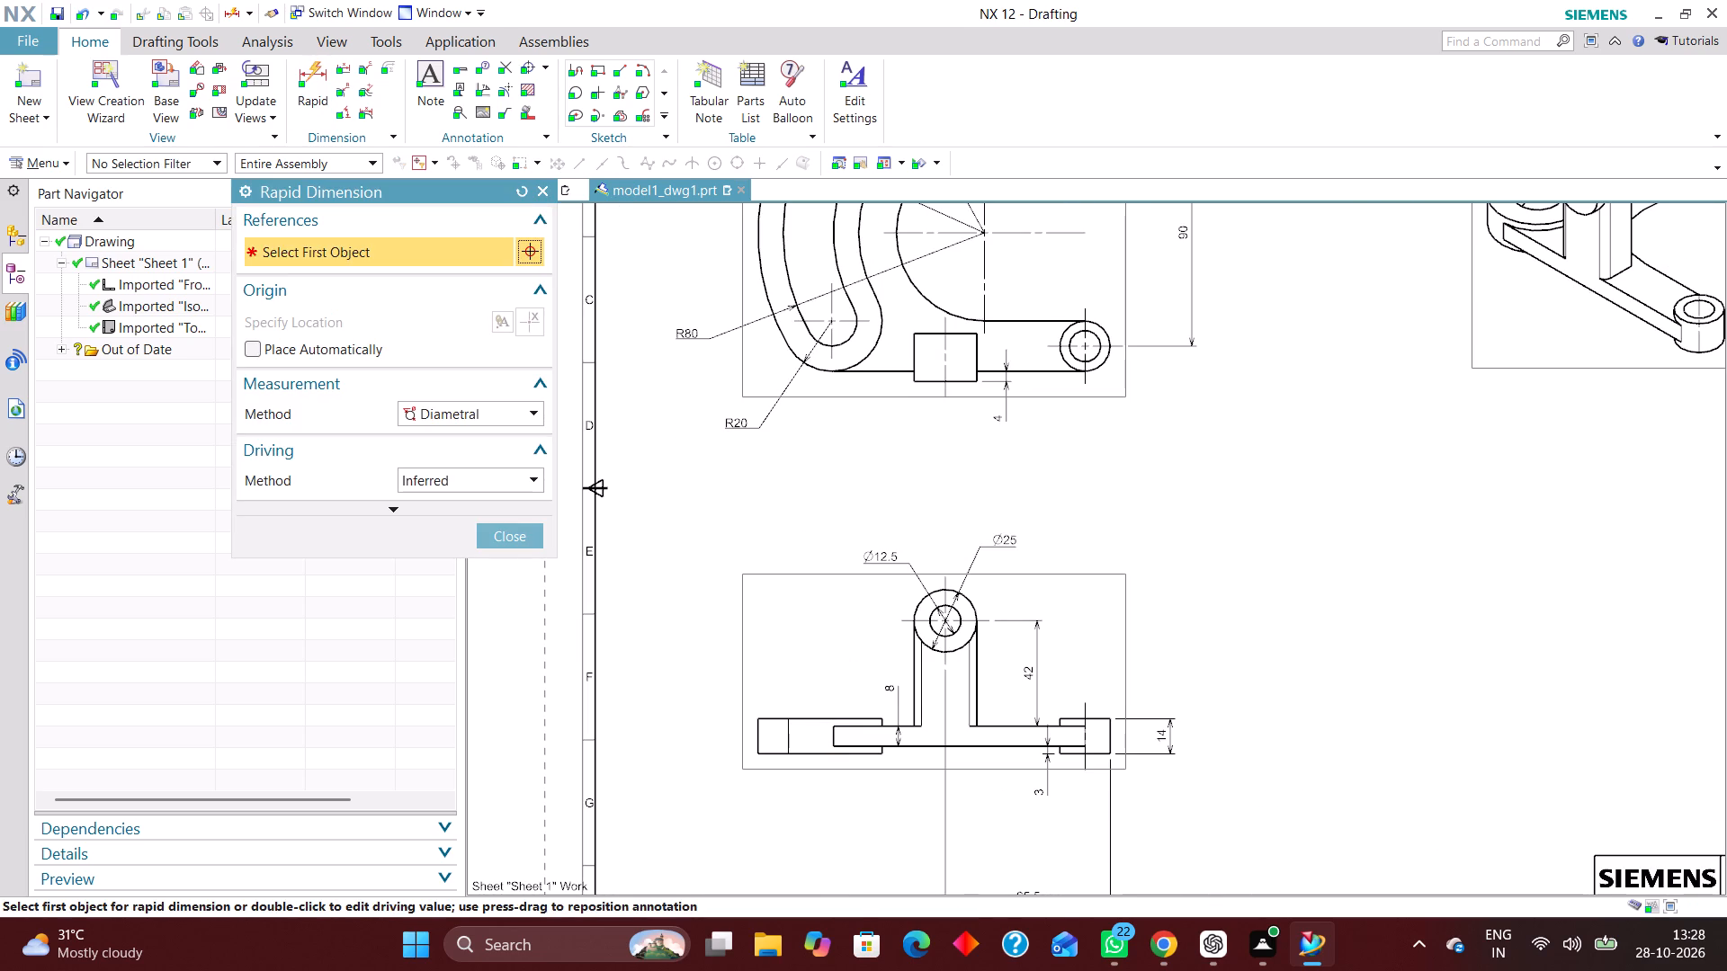
pyautogui.scroll(4, 943, 379)
pyautogui.click(477, 421)
pyautogui.click(476, 433)
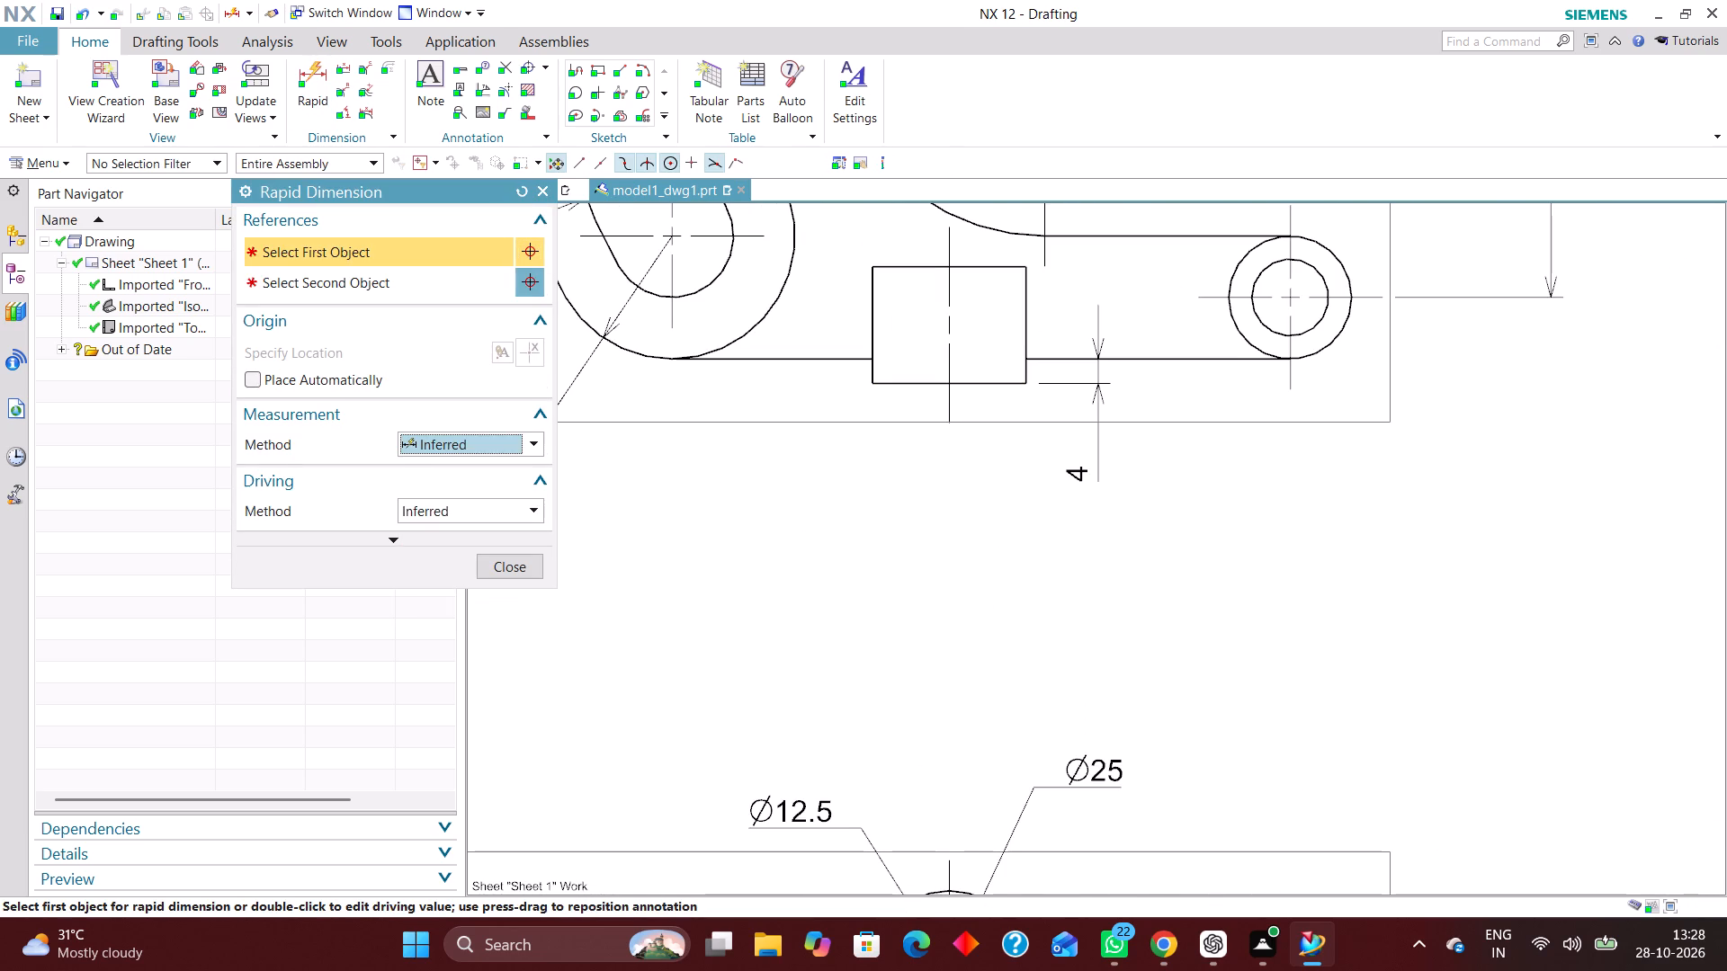
pyautogui.click(873, 386)
pyautogui.click(1027, 382)
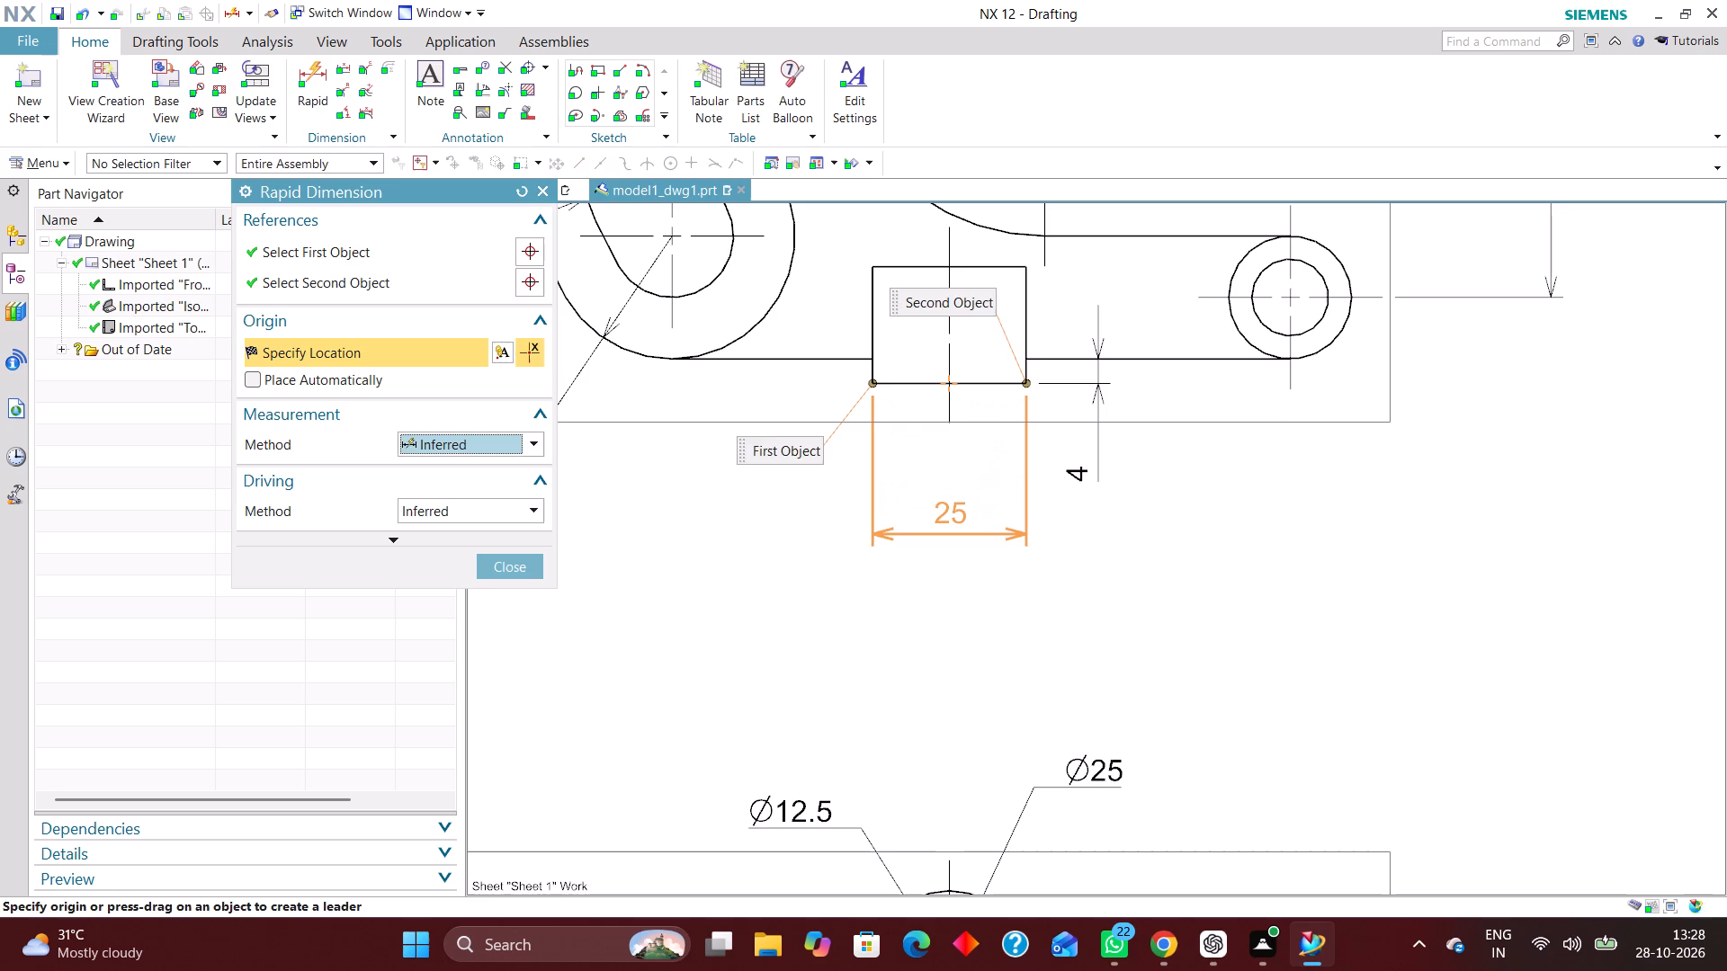
pyautogui.click(958, 515)
# Add a vertical dimension for the boss's axial length in the top view, with its text below the extension lines.
pyautogui.scroll(-2, 1000, 609)
pyautogui.scroll(3, 921, 436)
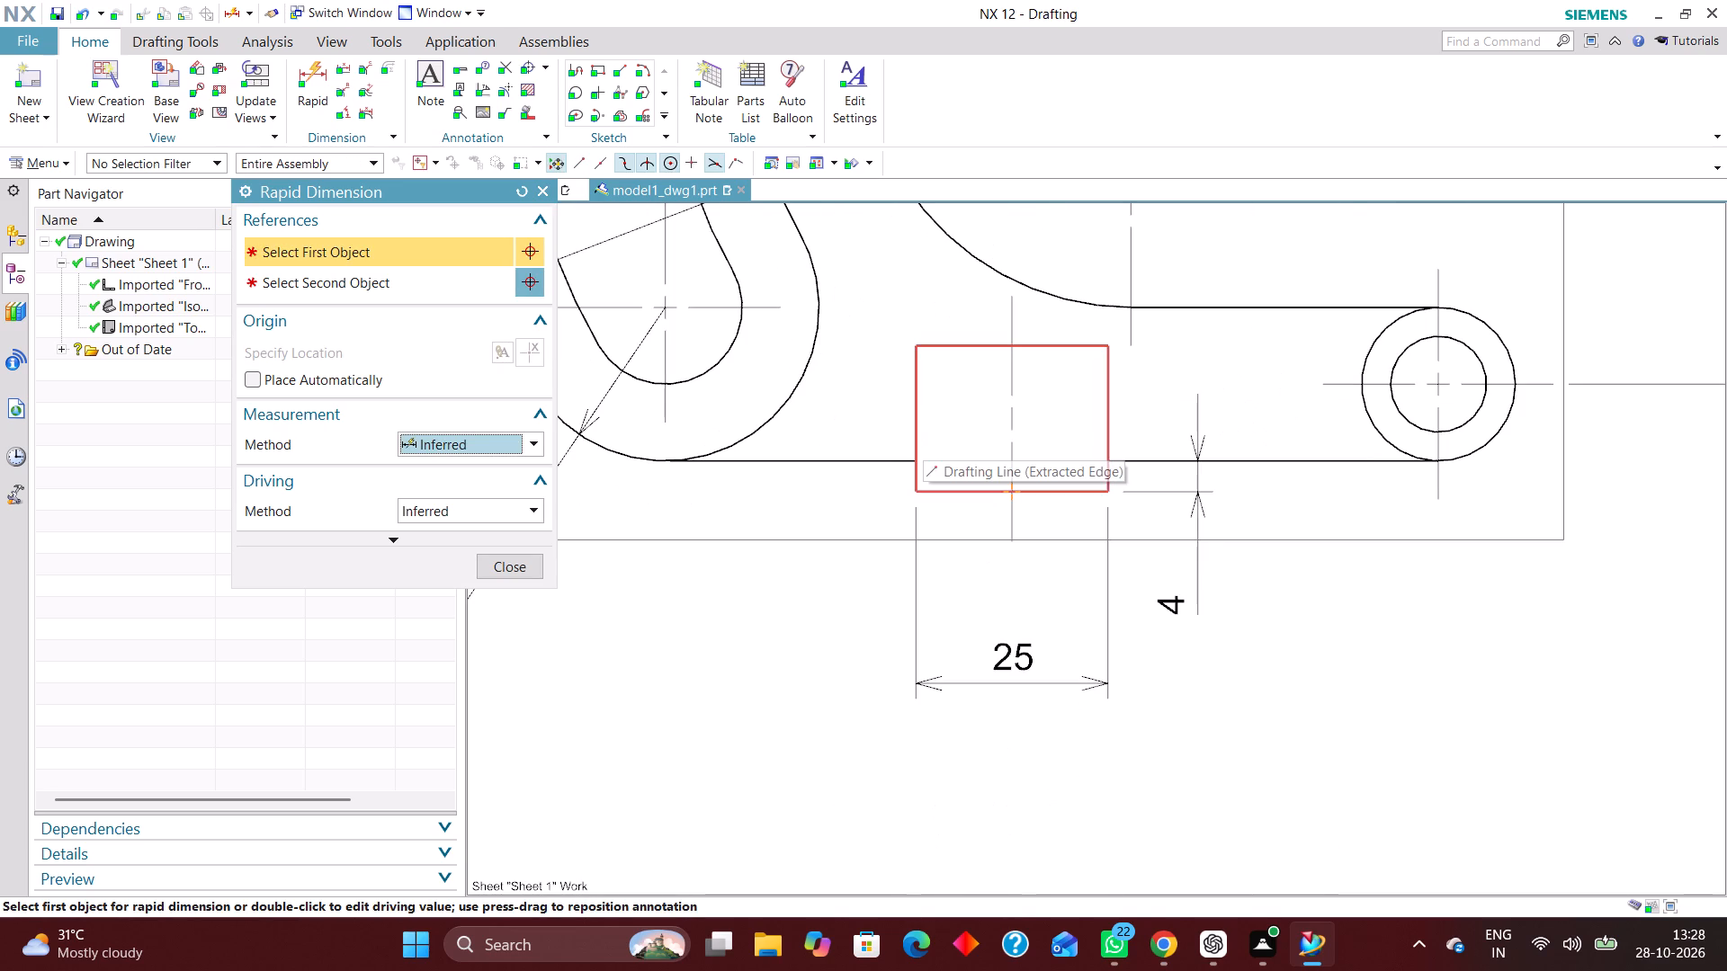
pyautogui.click(917, 346)
pyautogui.click(915, 487)
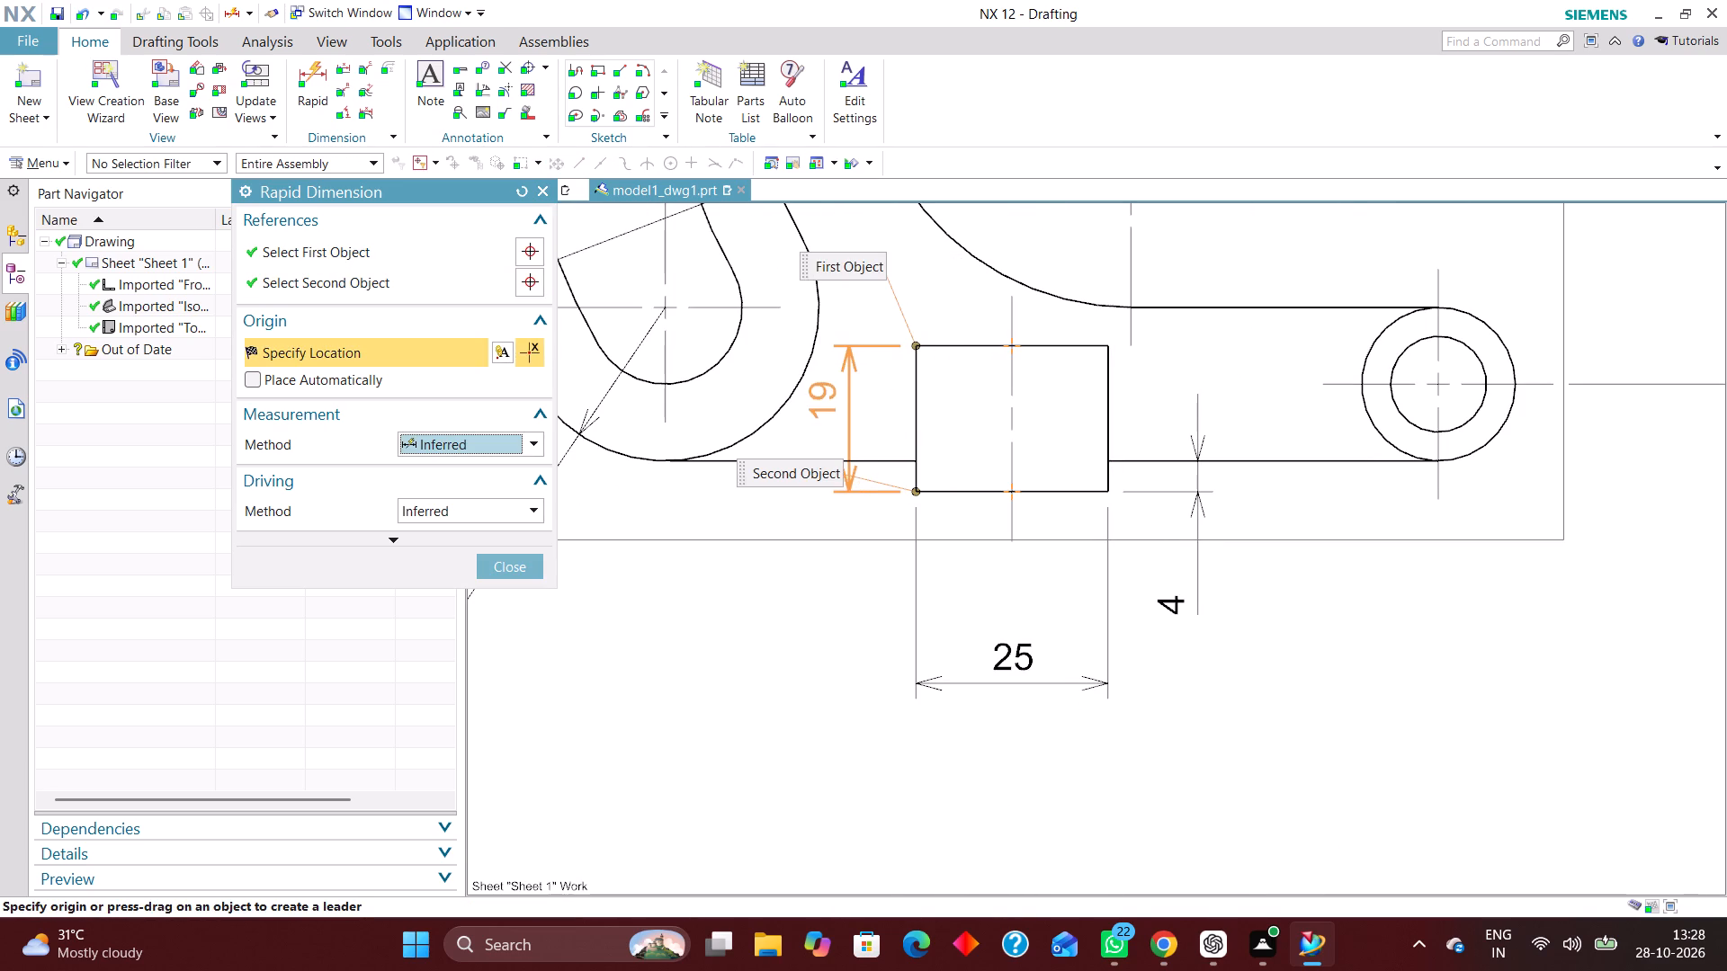
pyautogui.click(838, 579)
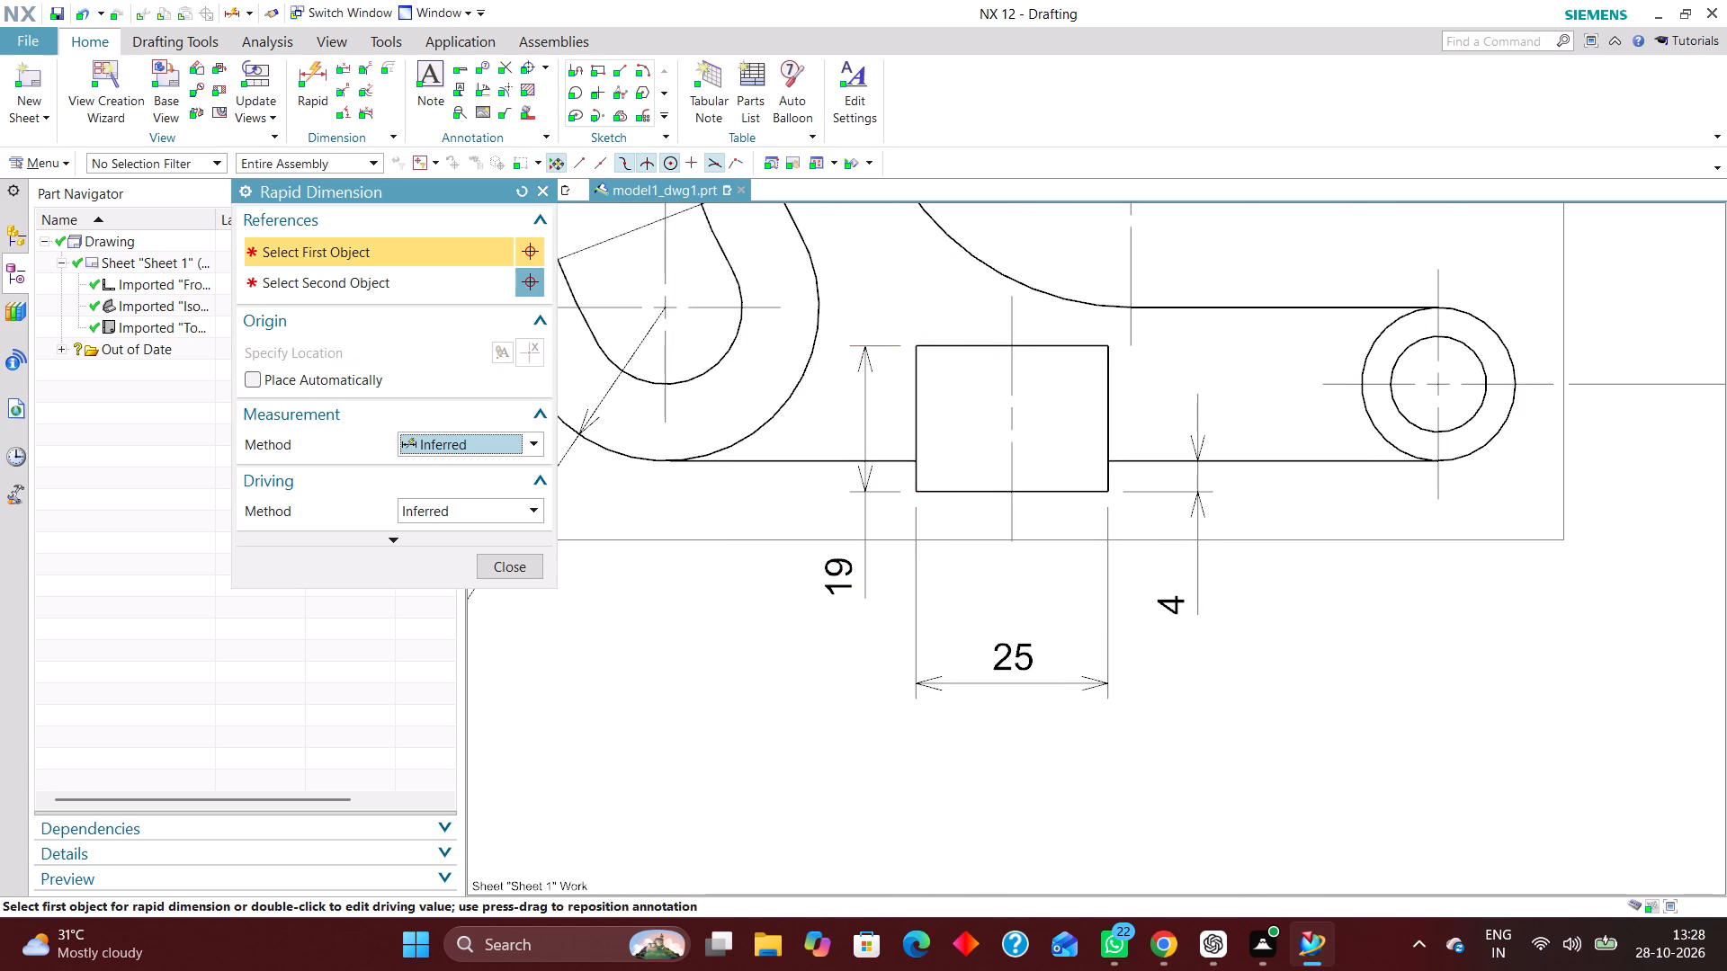
pyautogui.click(513, 567)
# In the model part, edit the boss extrusion, Extrude (13), to an end distance of 58 mm.
pyautogui.click(507, 193)
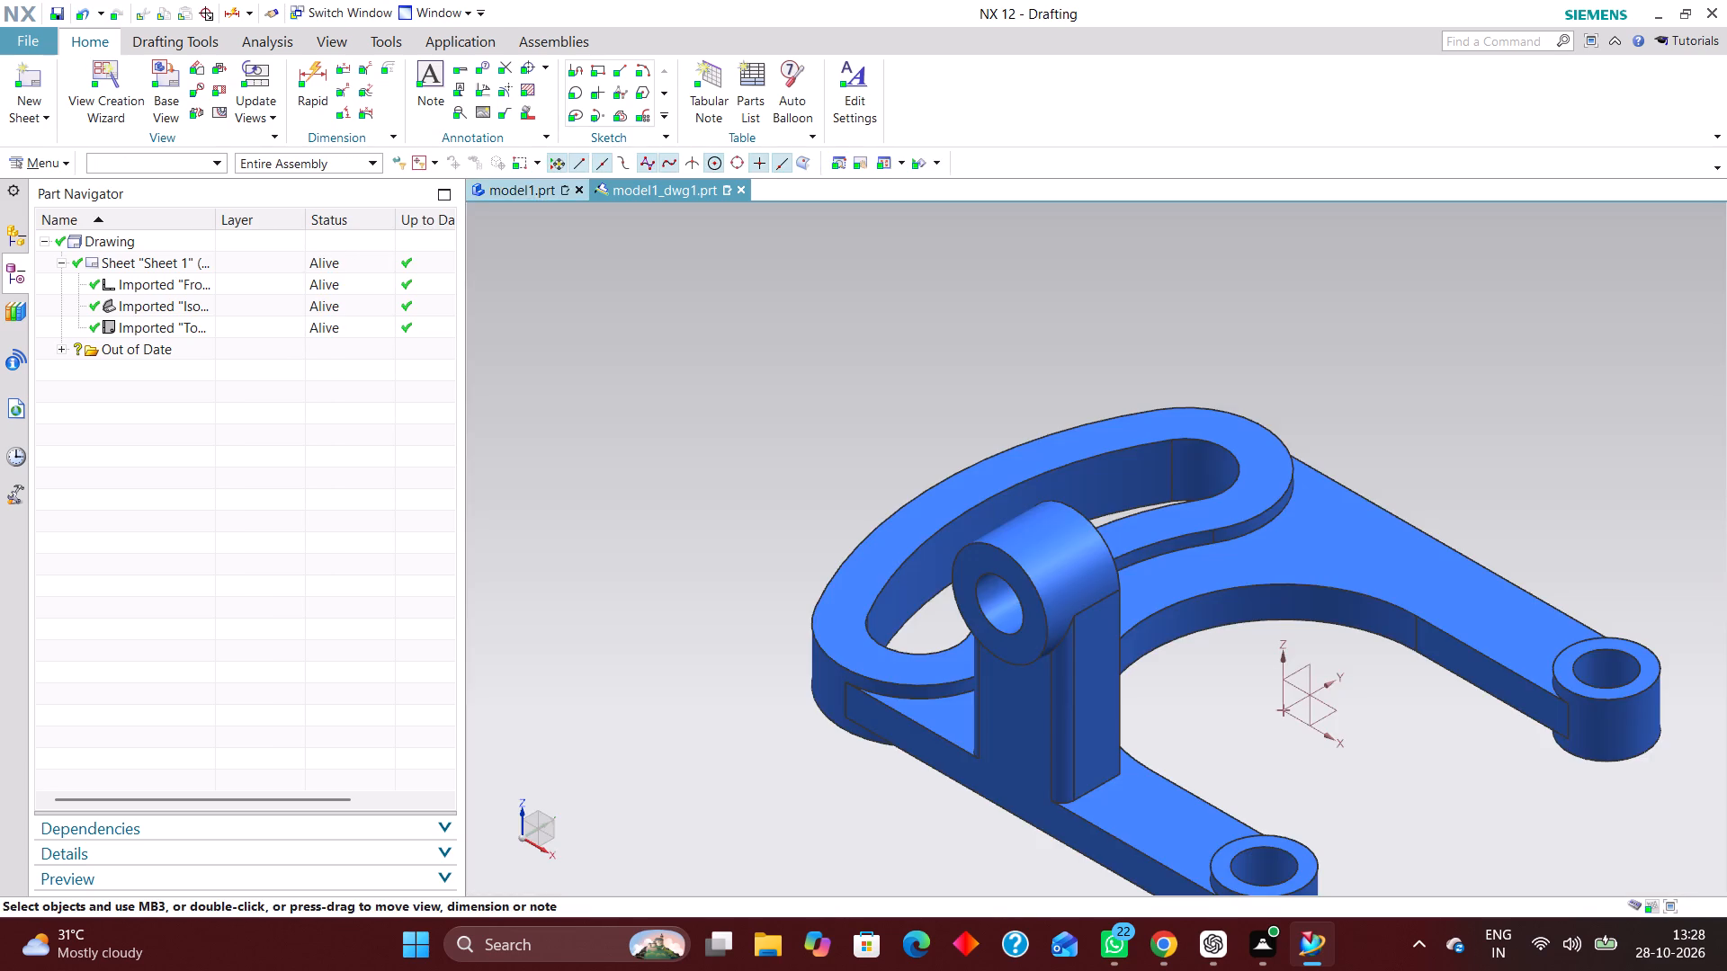
pyautogui.scroll(-2, 961, 406)
pyautogui.scroll(-4, 309, 629)
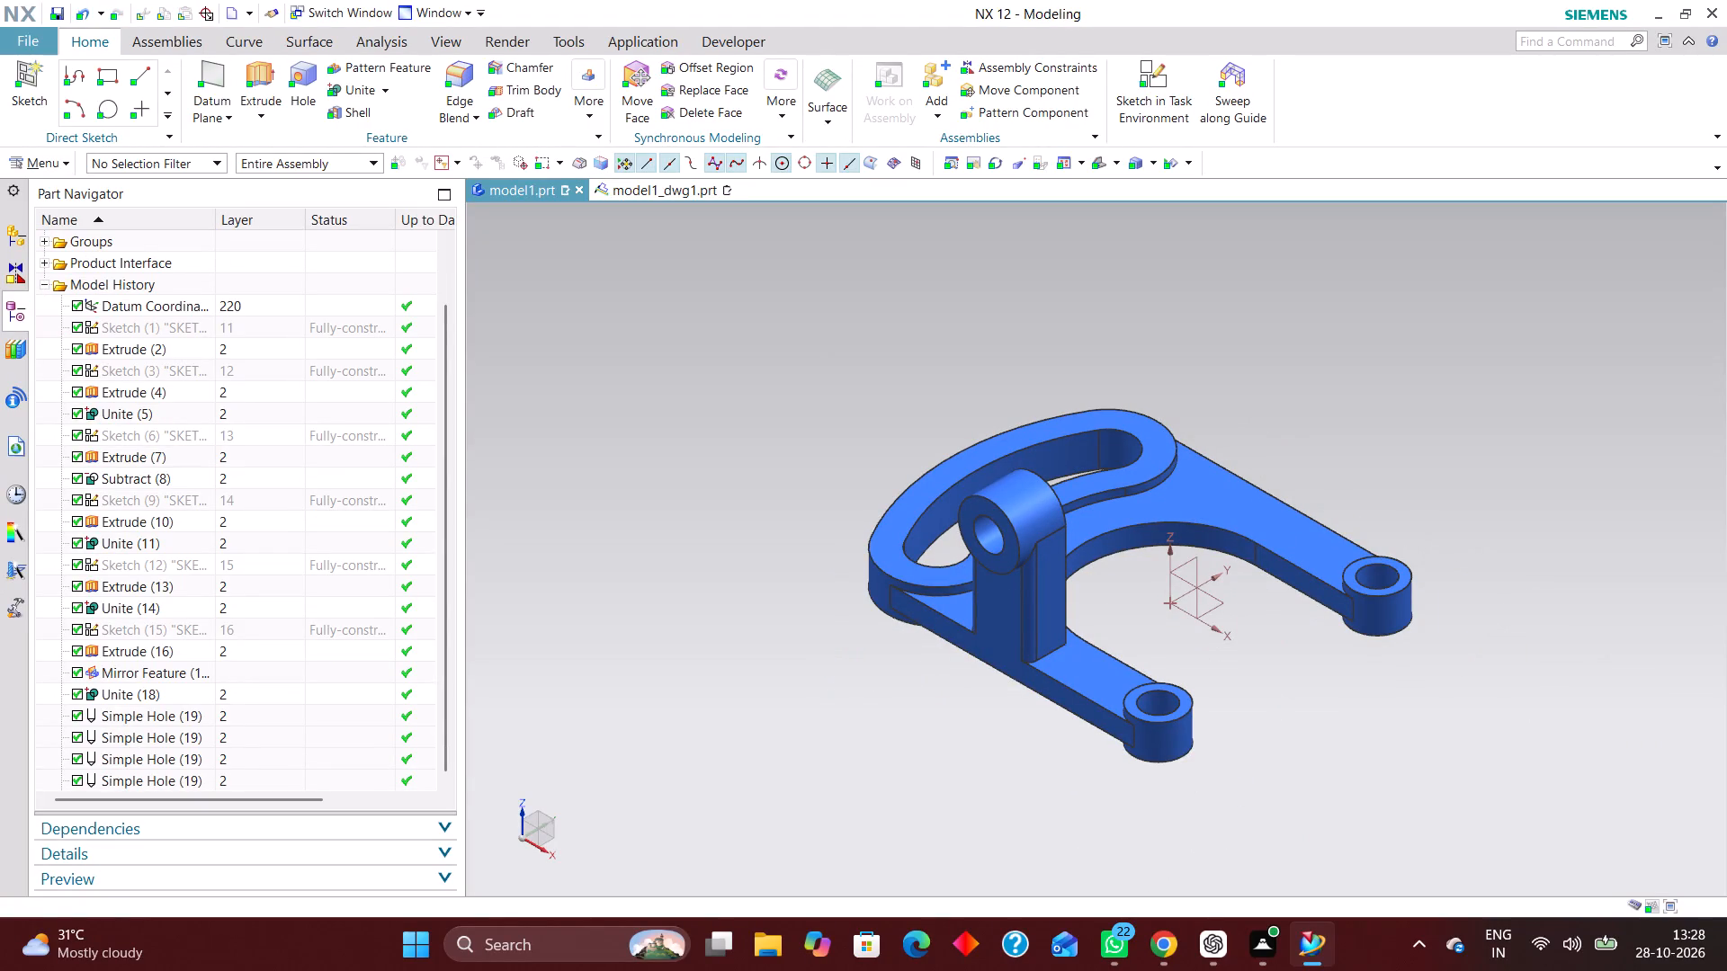
pyautogui.click(254, 561)
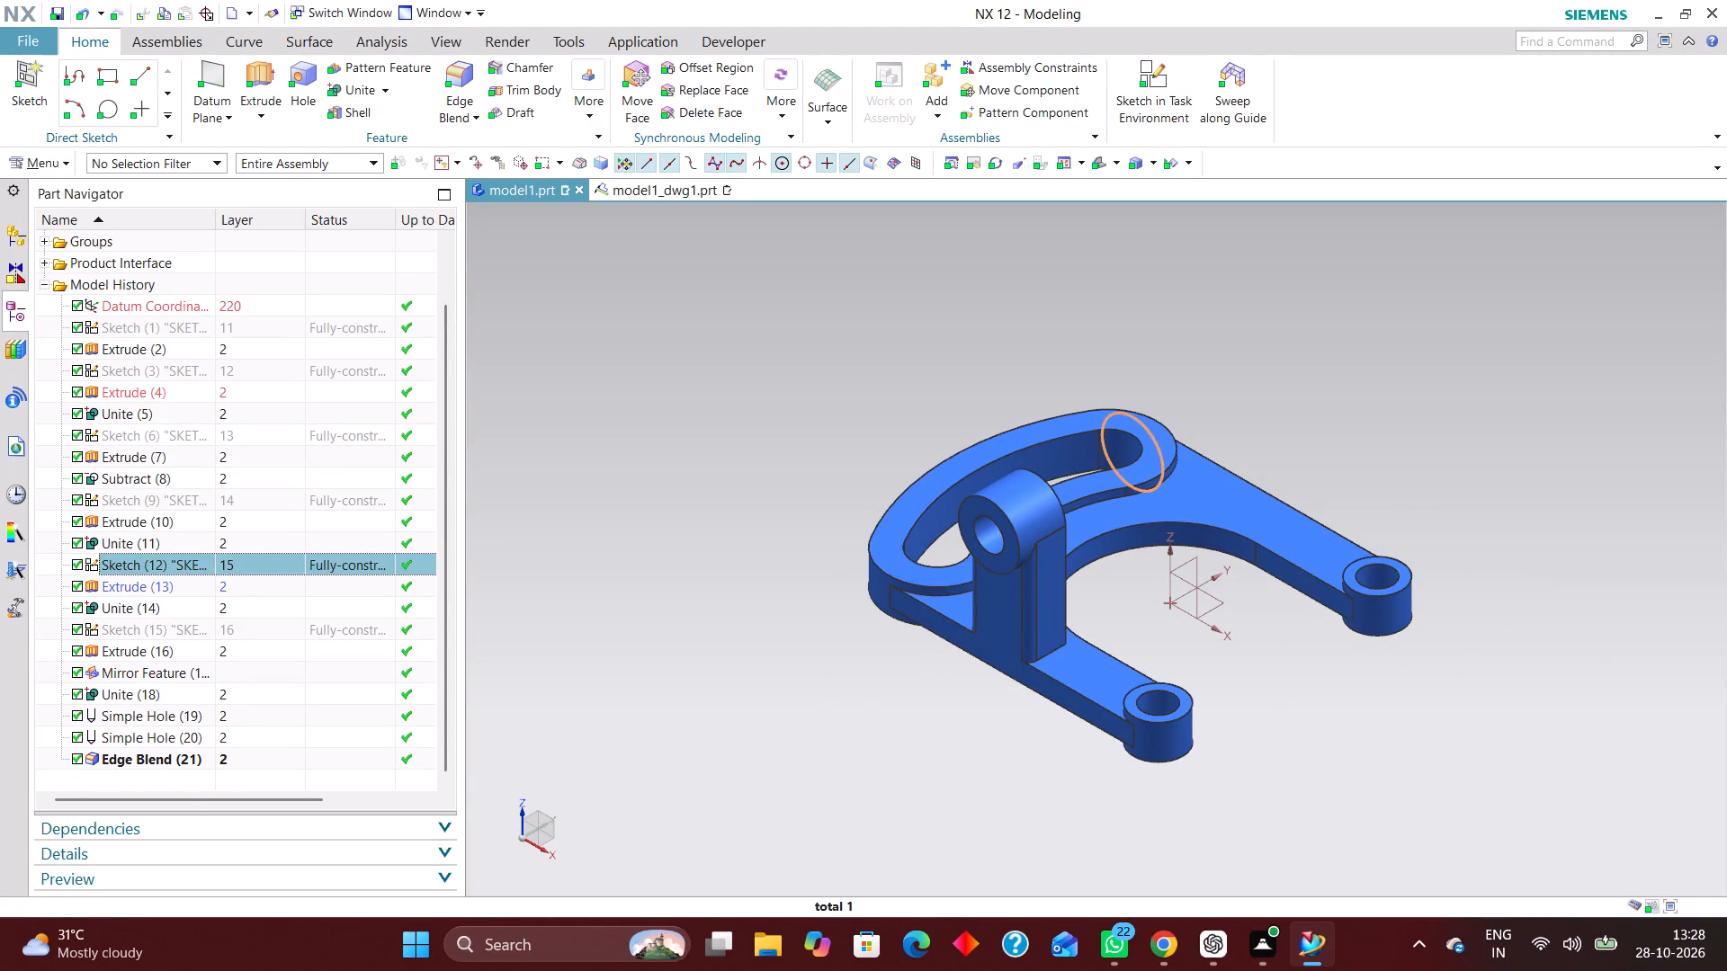
pyautogui.rightClick(246, 566)
pyautogui.click(228, 590)
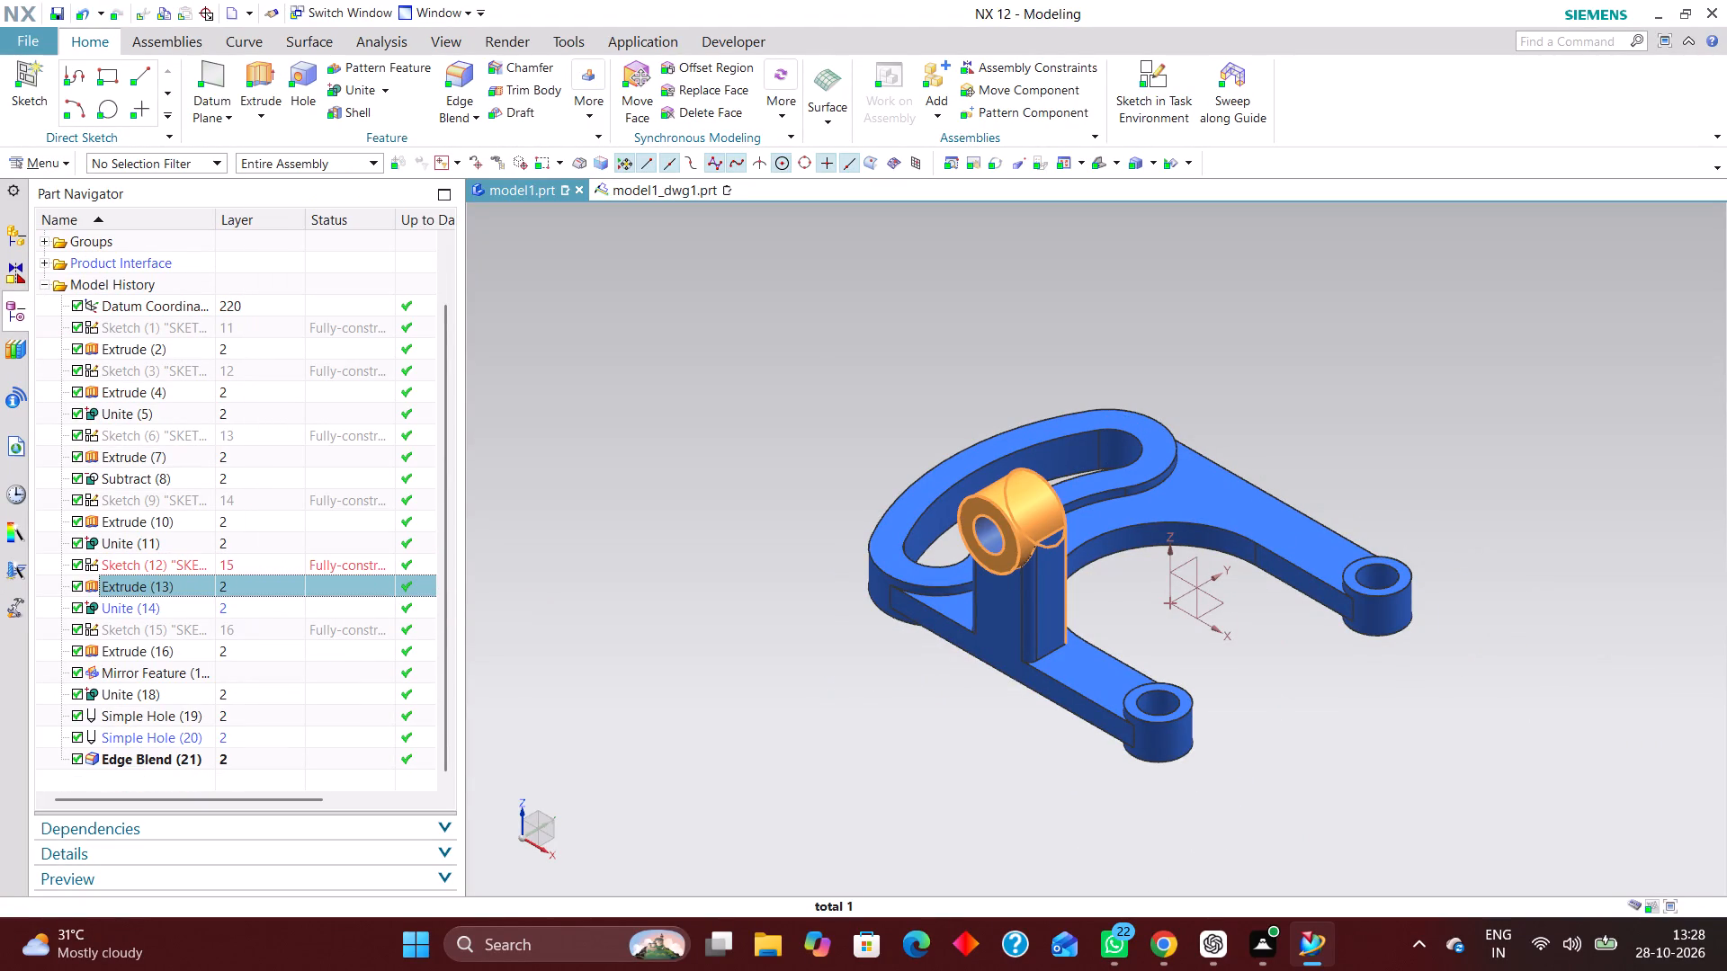
pyautogui.rightClick(276, 588)
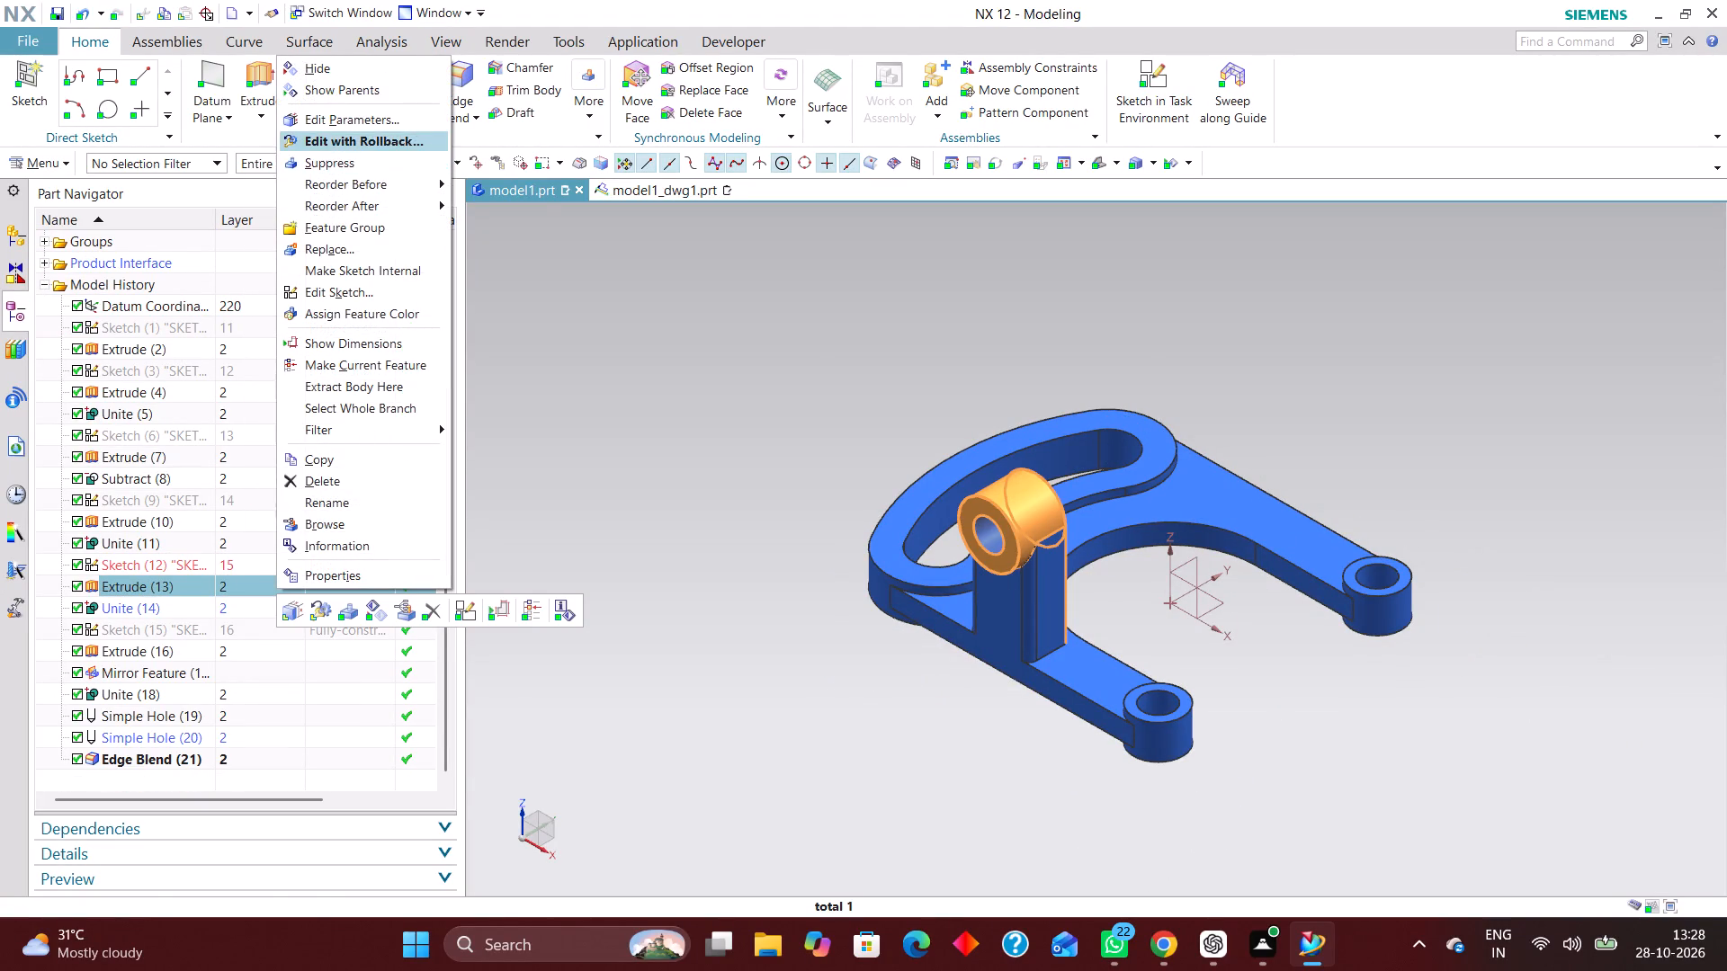
pyautogui.click(388, 142)
pyautogui.moveTo(1410, 491); pyautogui.dragTo(1332, 471, button='middle')
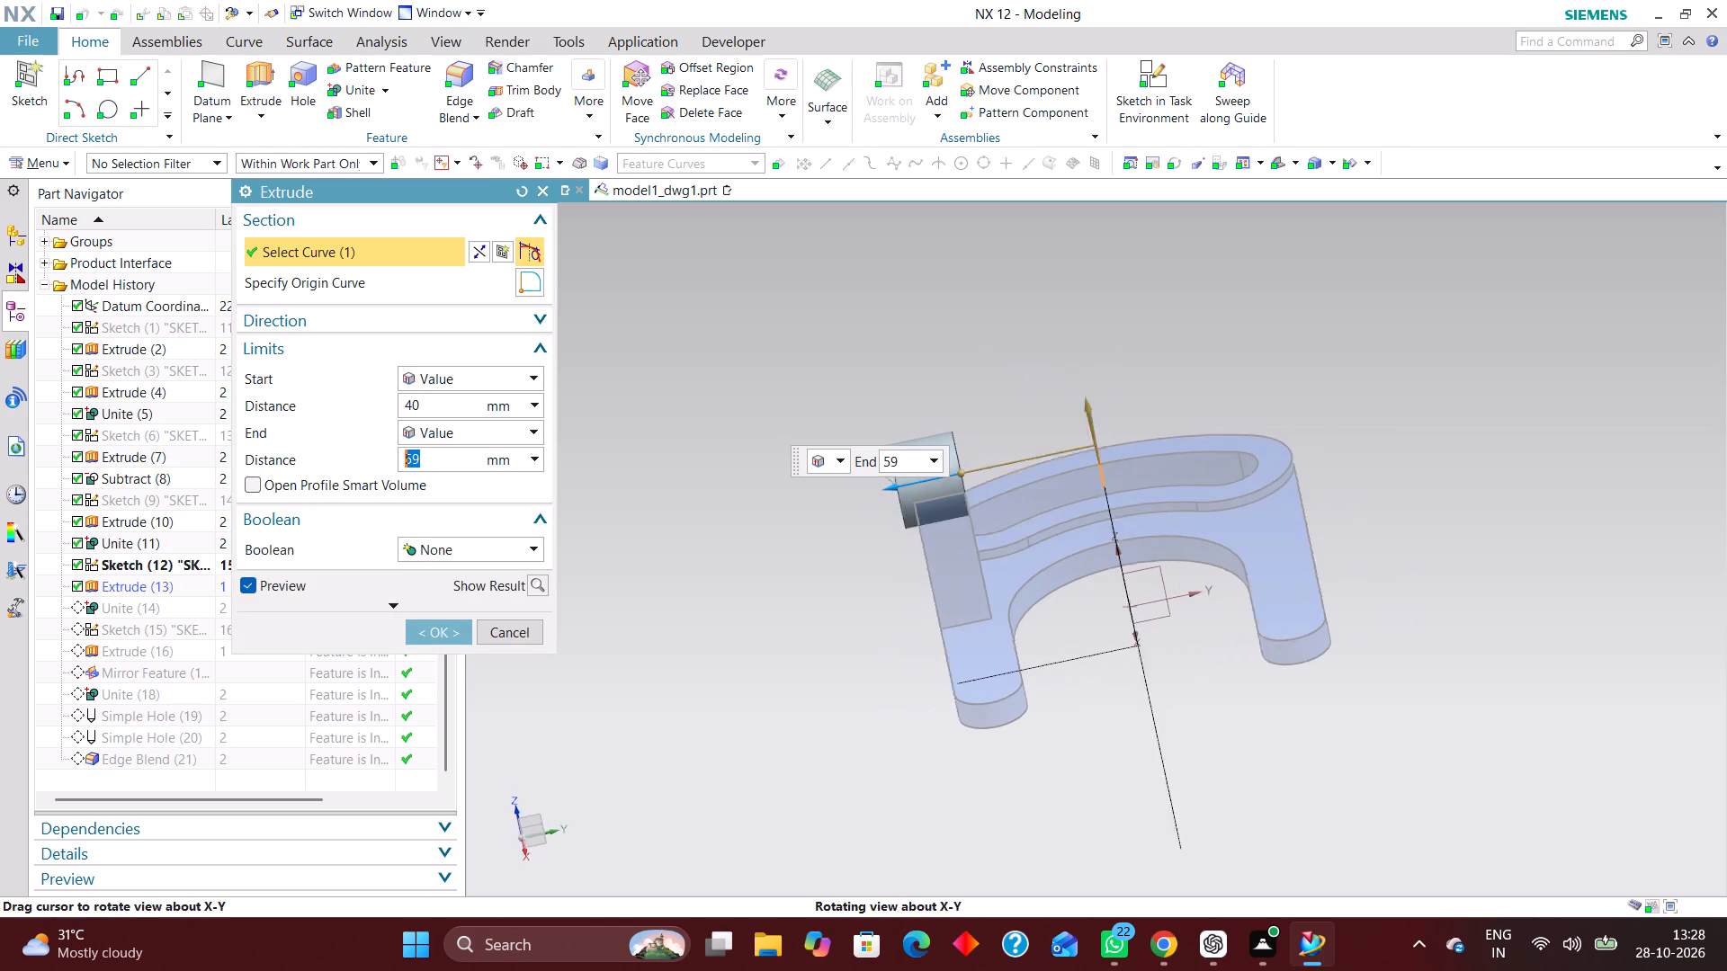
pyautogui.moveTo(1332, 471); pyautogui.dragTo(1336, 471, button='middle')
pyautogui.moveTo(1358, 437); pyautogui.dragTo(1257, 432, button='right')
pyautogui.scroll(6, 906, 406)
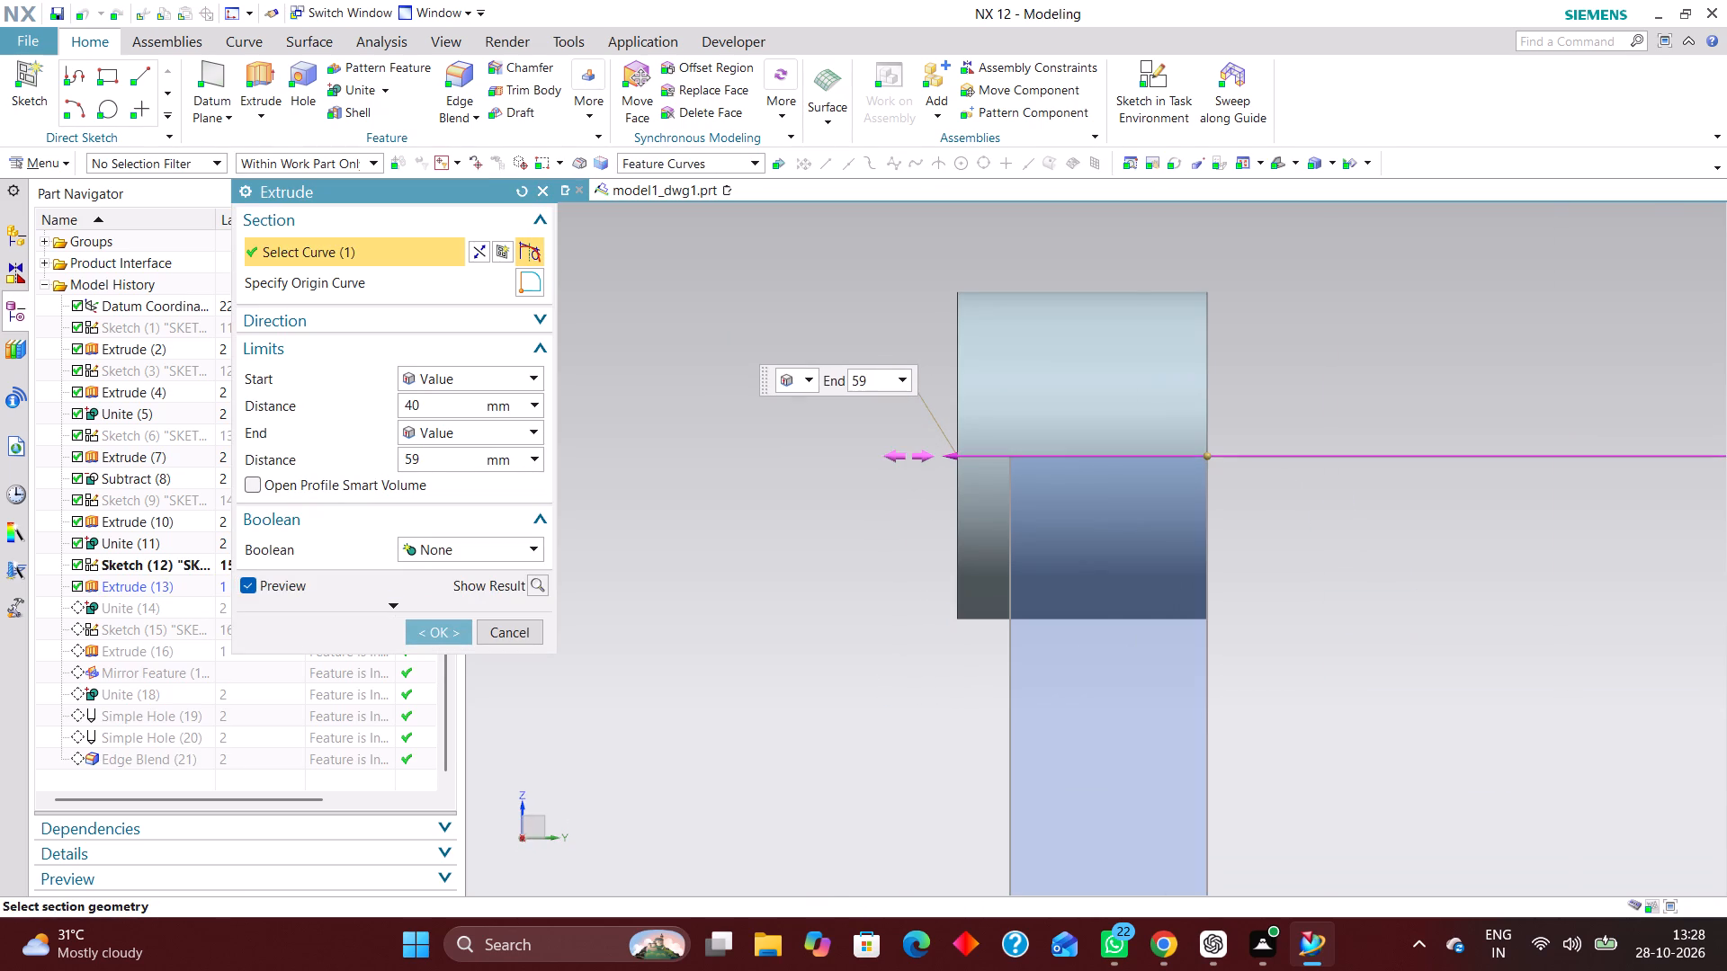
pyautogui.moveTo(955, 454); pyautogui.dragTo(965, 457)
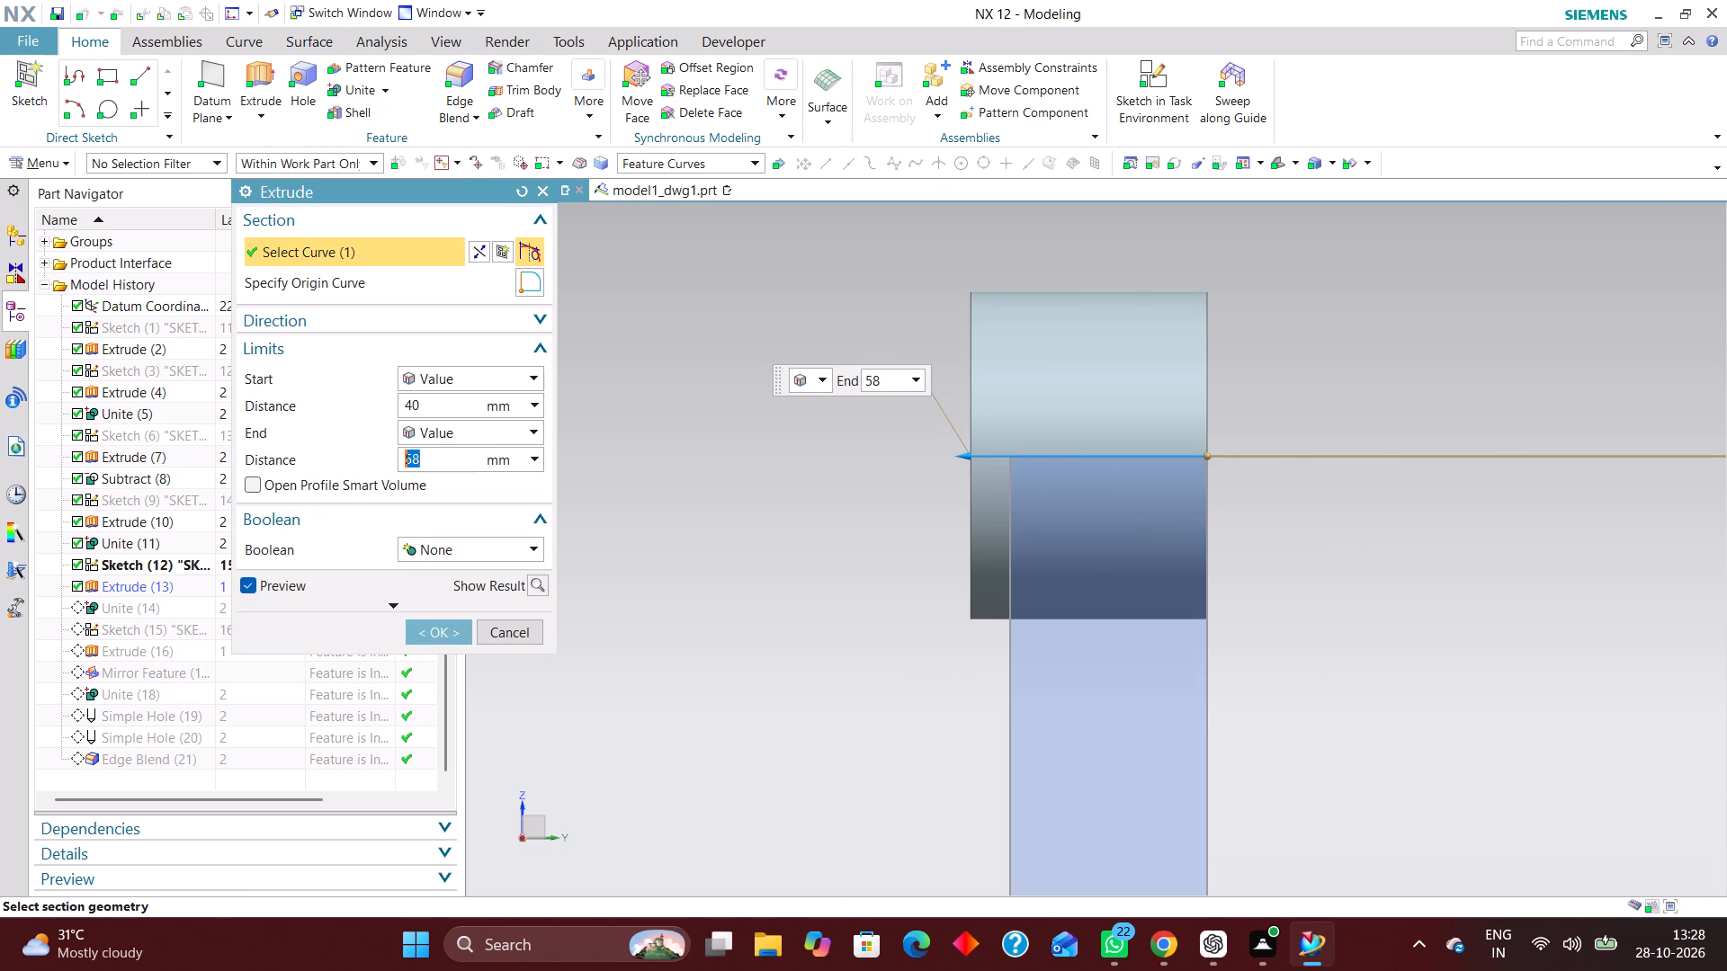
pyautogui.scroll(2, 1212, 458)
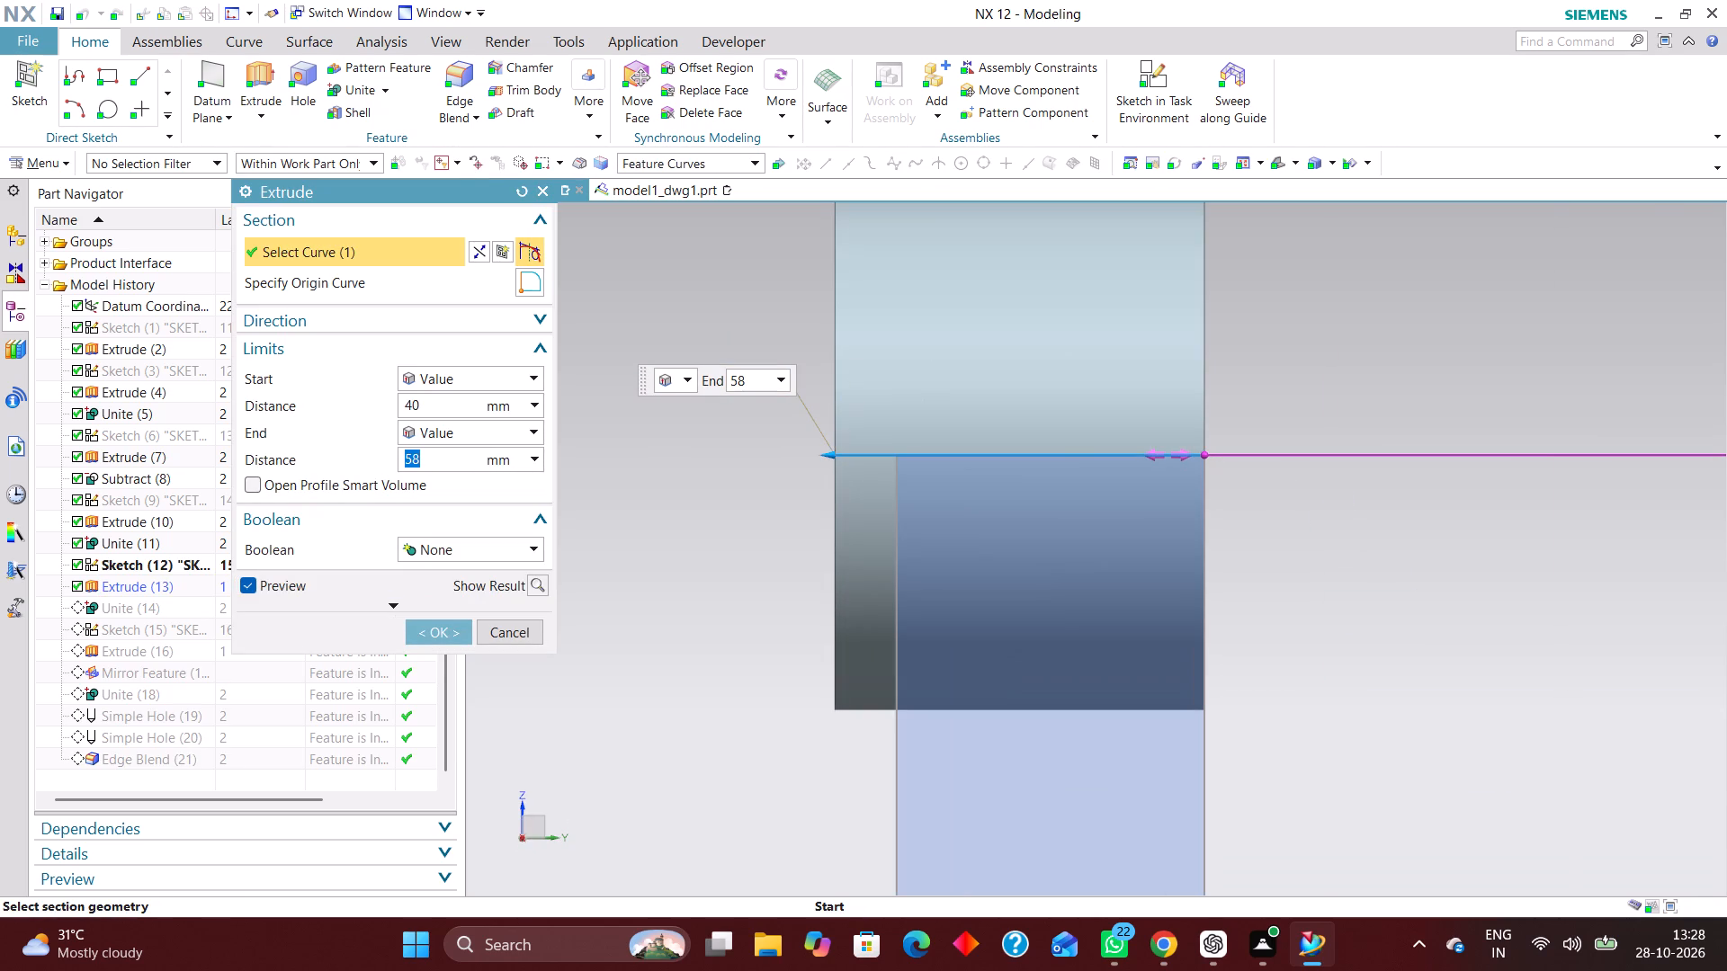
pyautogui.scroll(-4, 1212, 487)
pyautogui.moveTo(1258, 513); pyautogui.dragTo(1255, 534, button='middle')
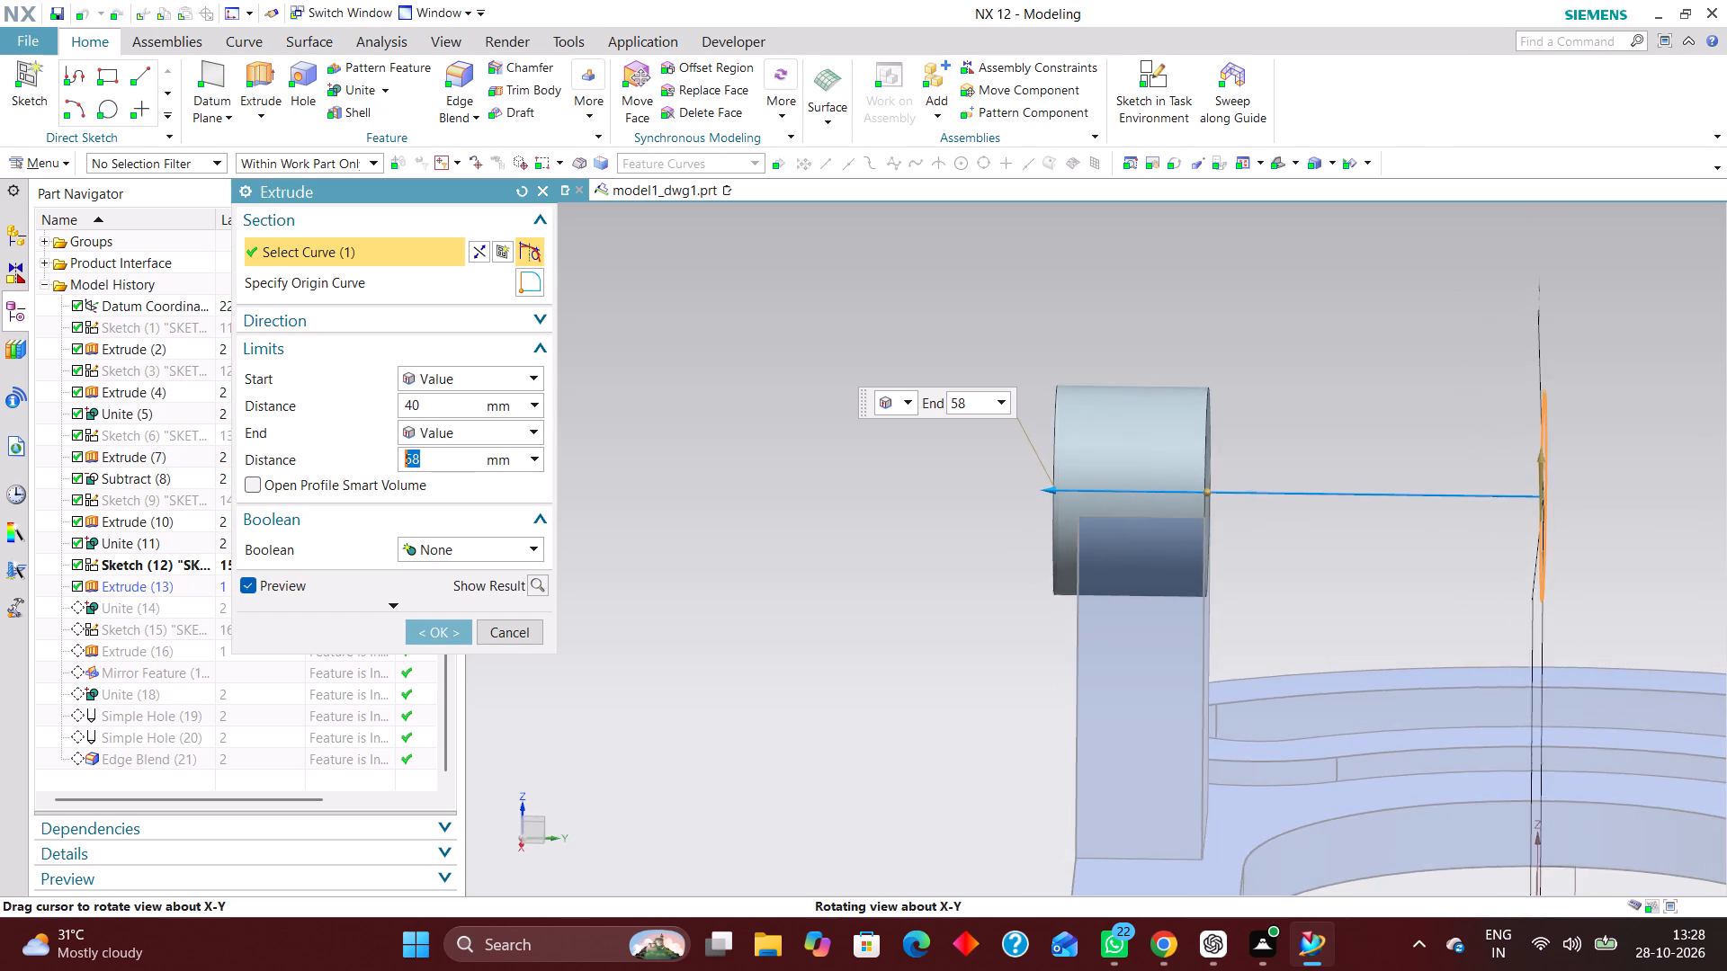
pyautogui.moveTo(1255, 534); pyautogui.dragTo(1257, 529, button='middle')
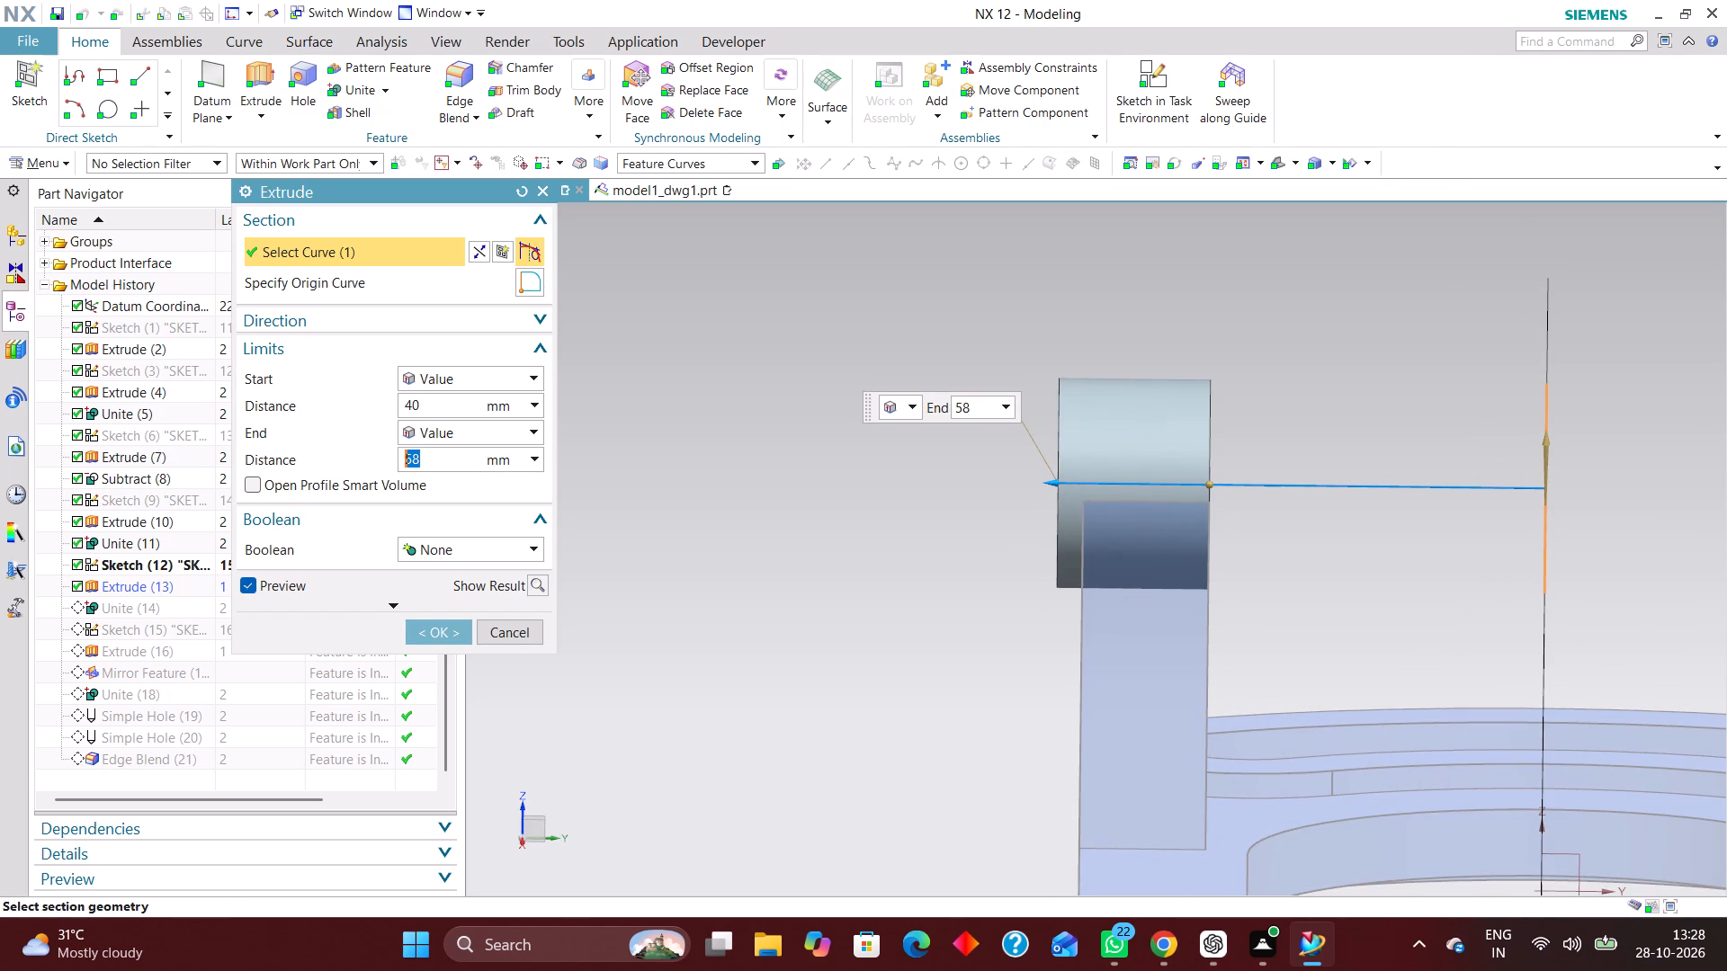
pyautogui.click(438, 632)
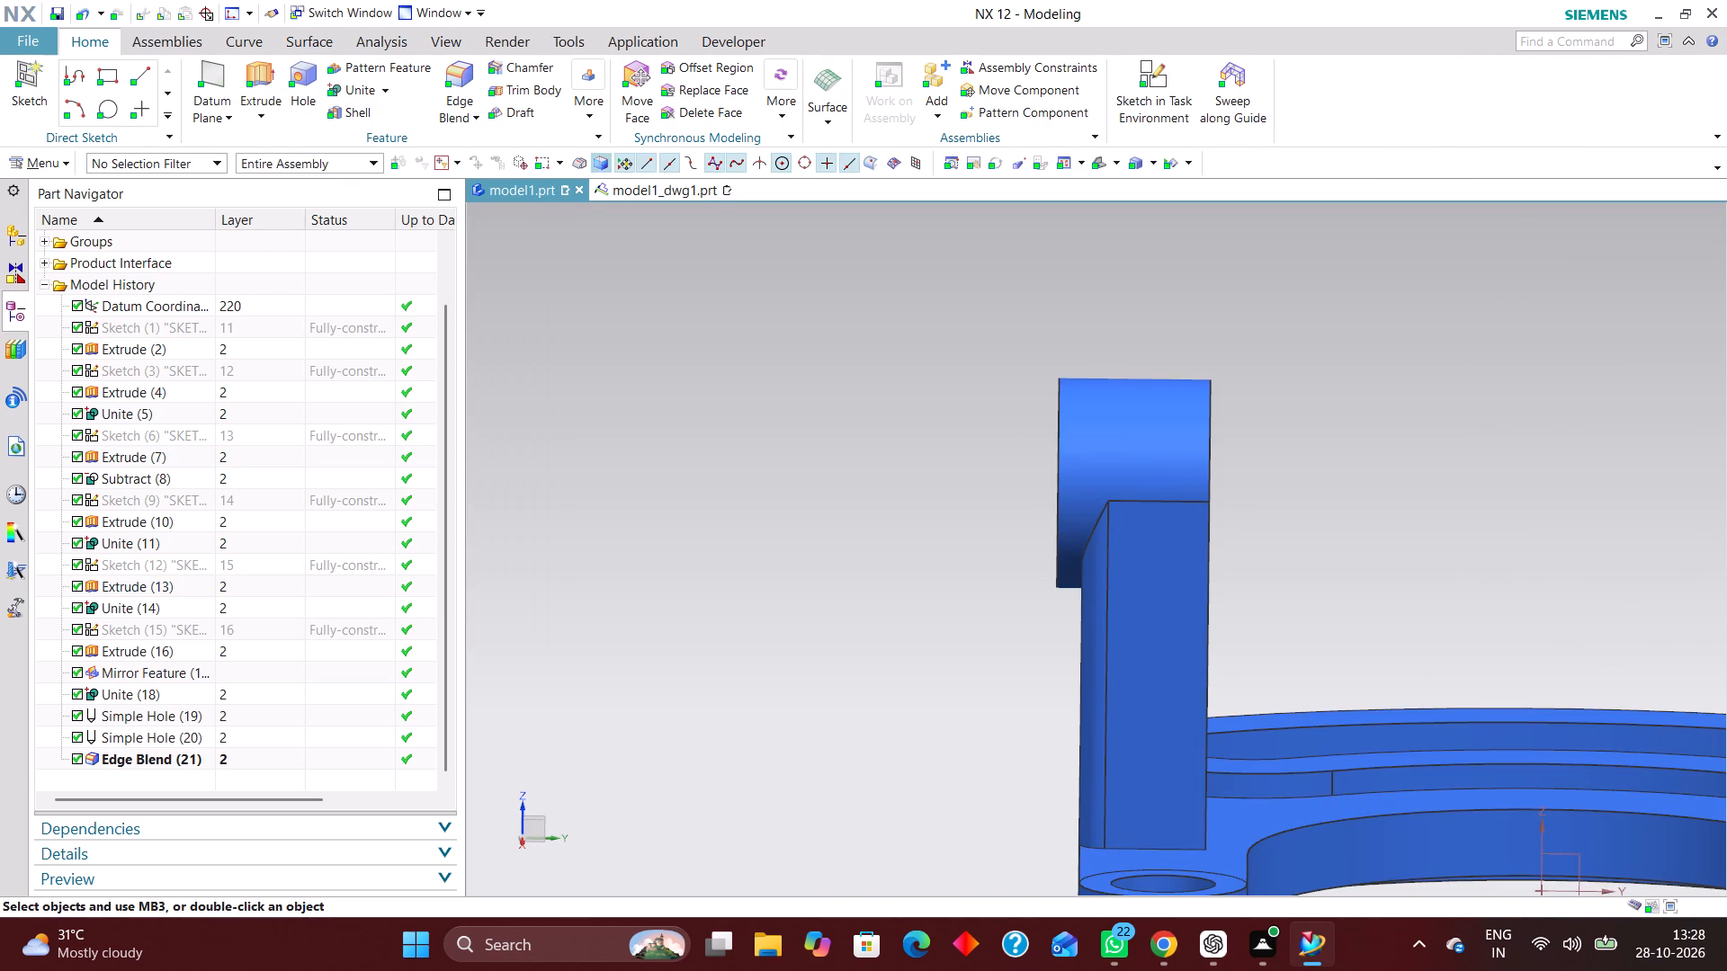
# Return to the drawing sheet and examine the boss dimensions in the top view.
pyautogui.click(652, 191)
pyautogui.click(56, 236)
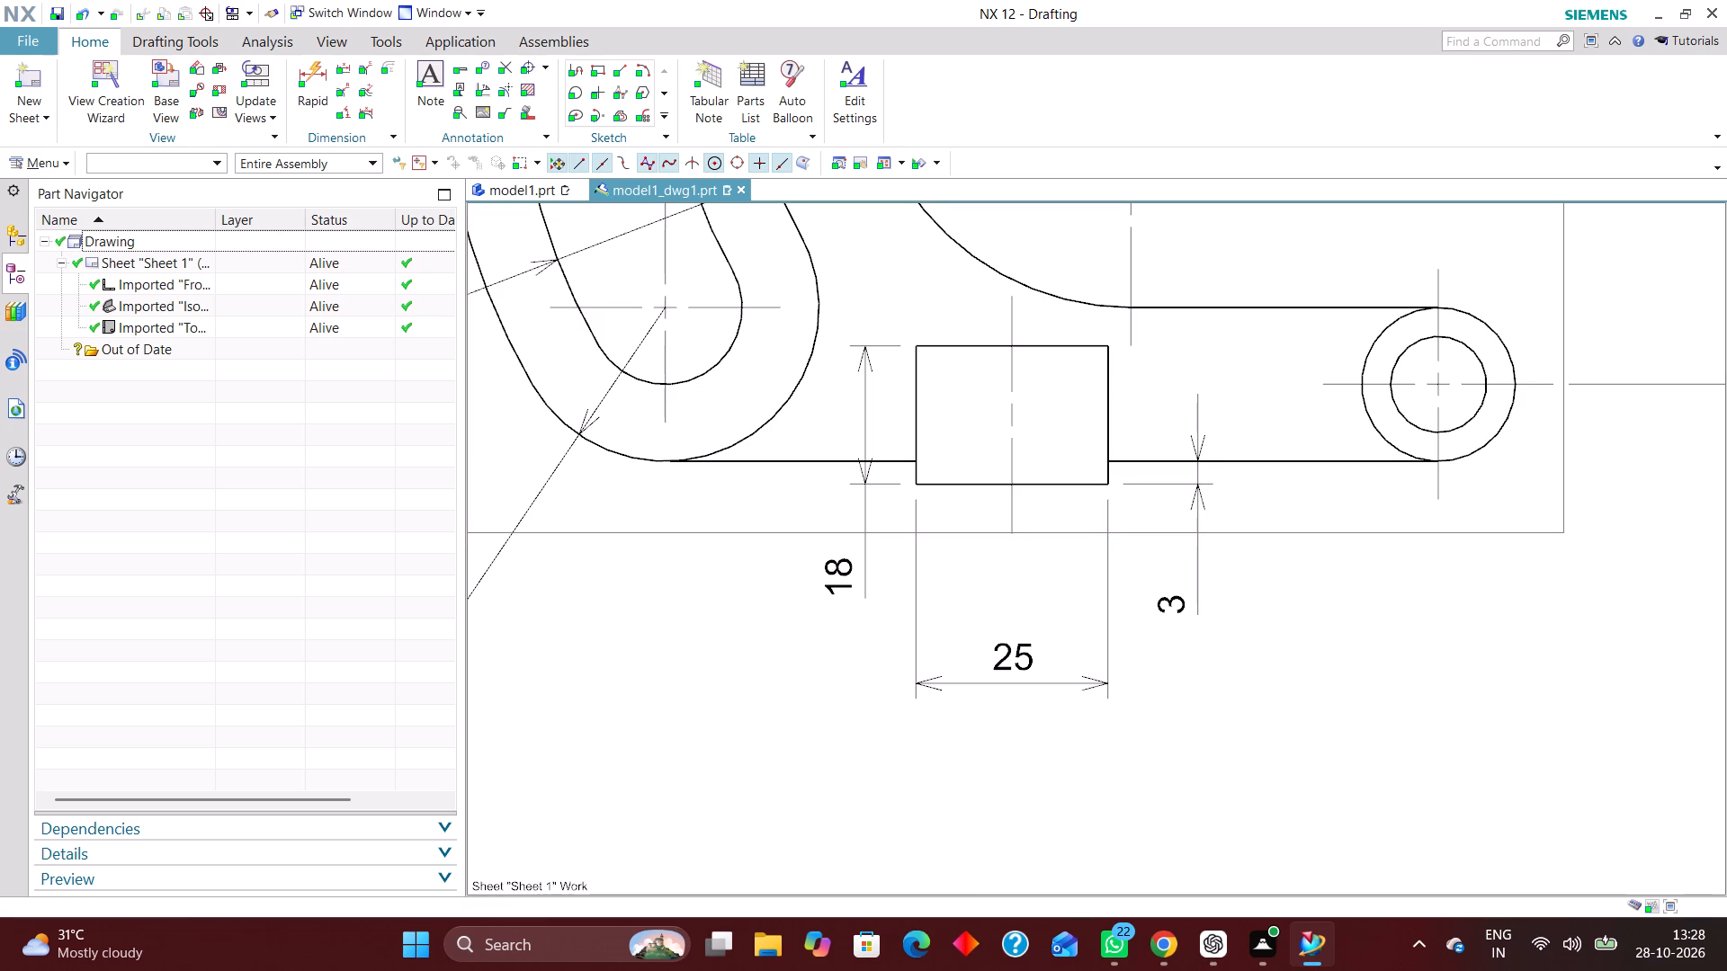
pyautogui.scroll(-3, 830, 570)
pyautogui.scroll(-1, 794, 659)
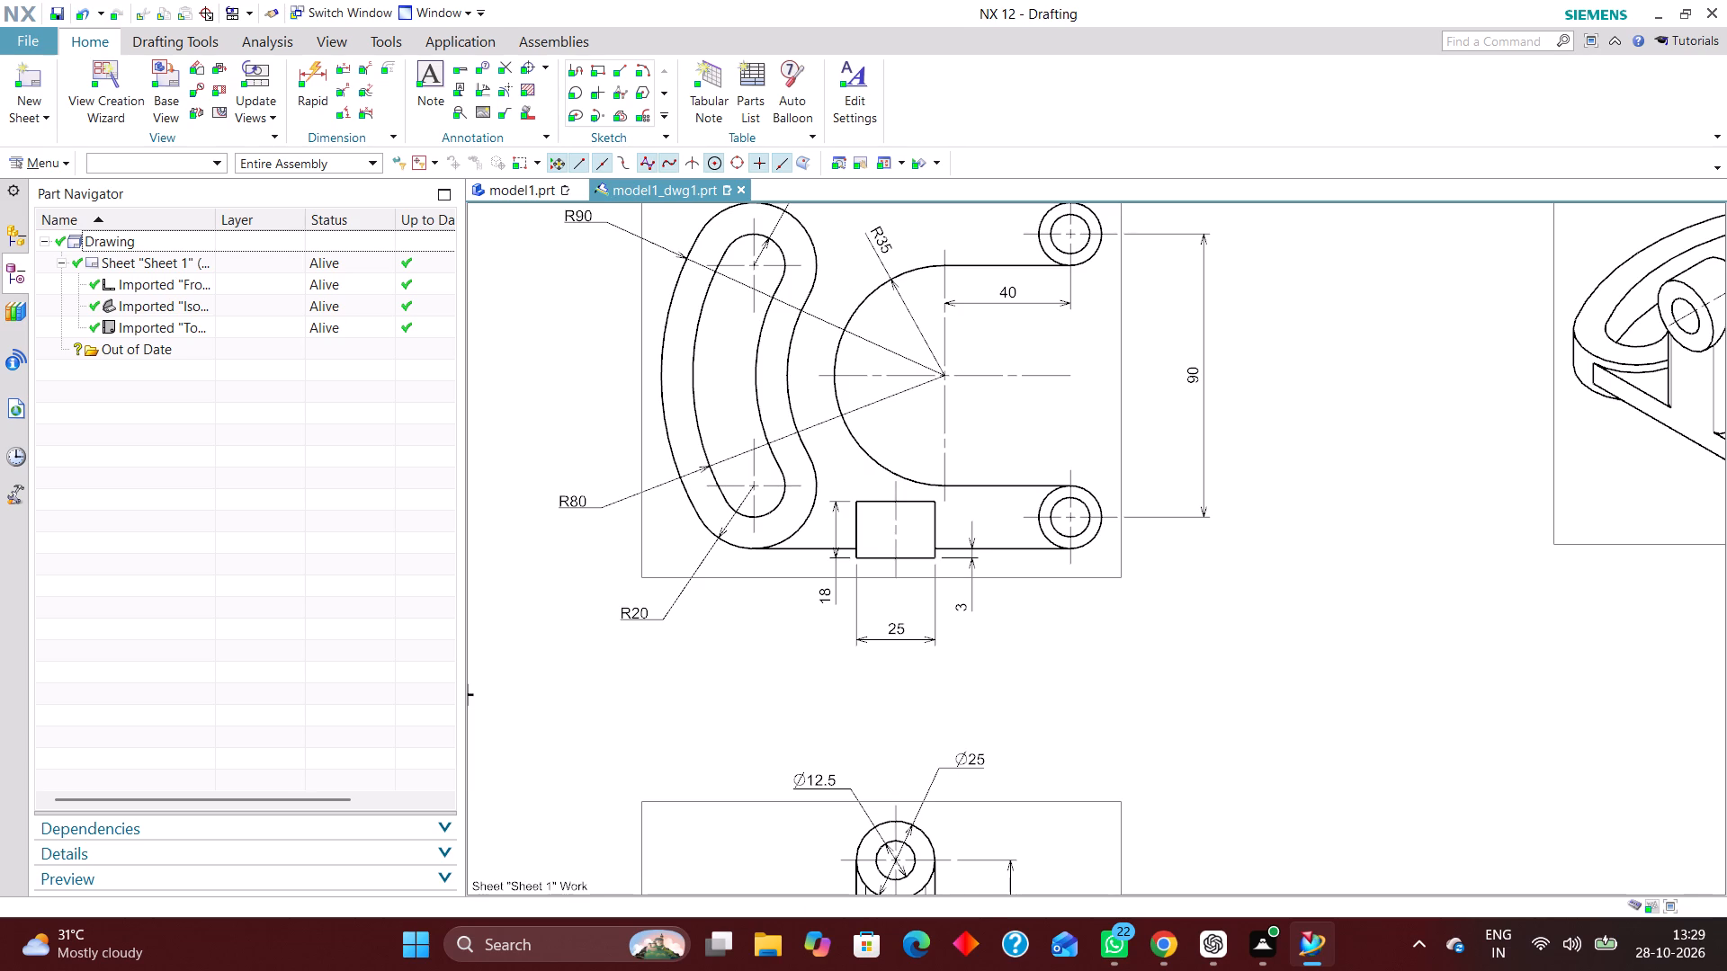
pyautogui.scroll(3, 970, 577)
pyautogui.scroll(-5, 971, 610)
pyautogui.scroll(4, 961, 566)
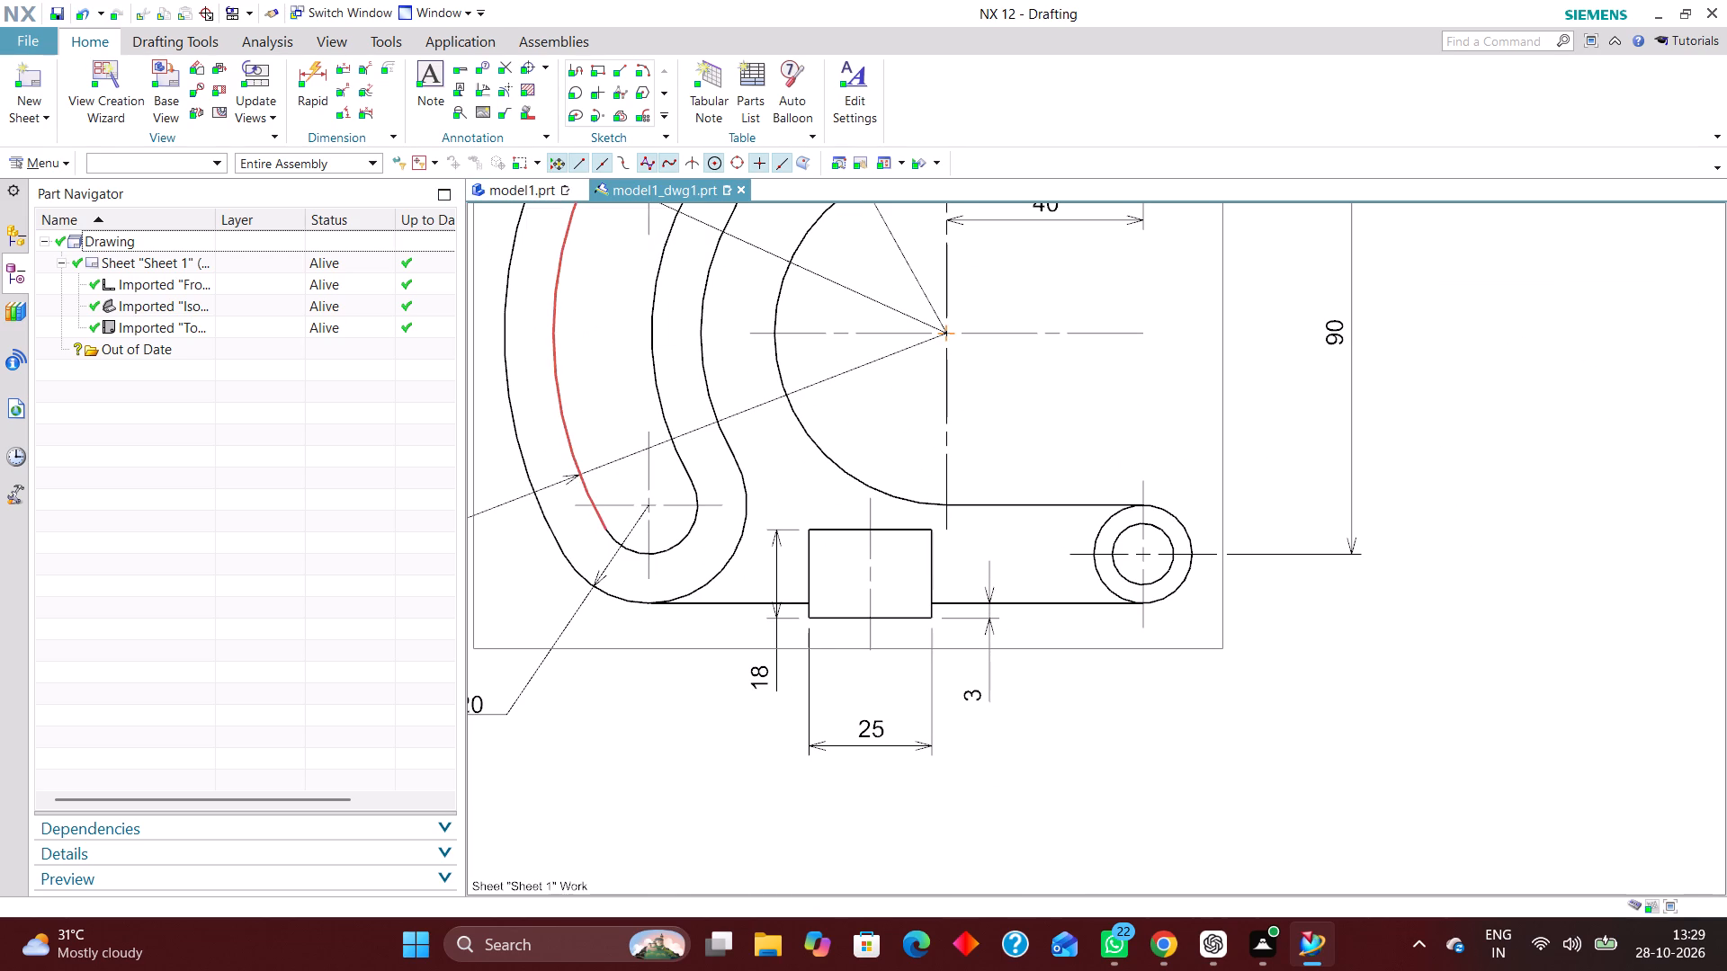
# In the model part, edit the upright's extrusion, Extrude (10), to a start distance of 42 mm.
pyautogui.click(534, 199)
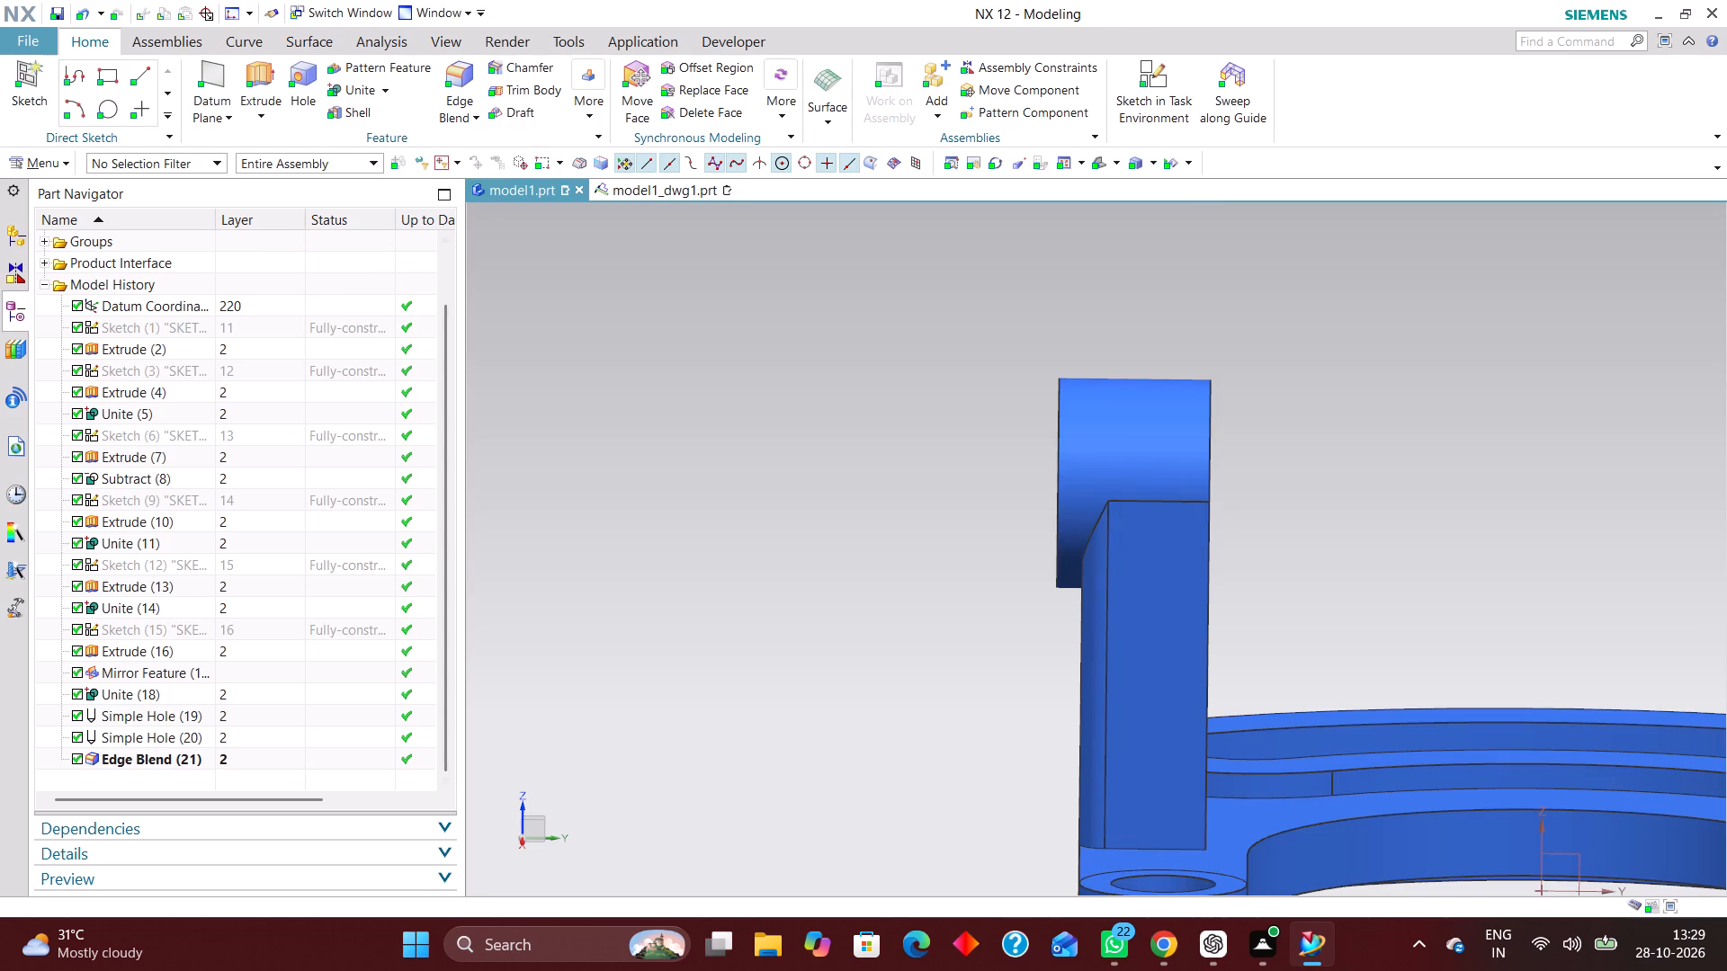
pyautogui.click(187, 521)
pyautogui.rightClick(191, 519)
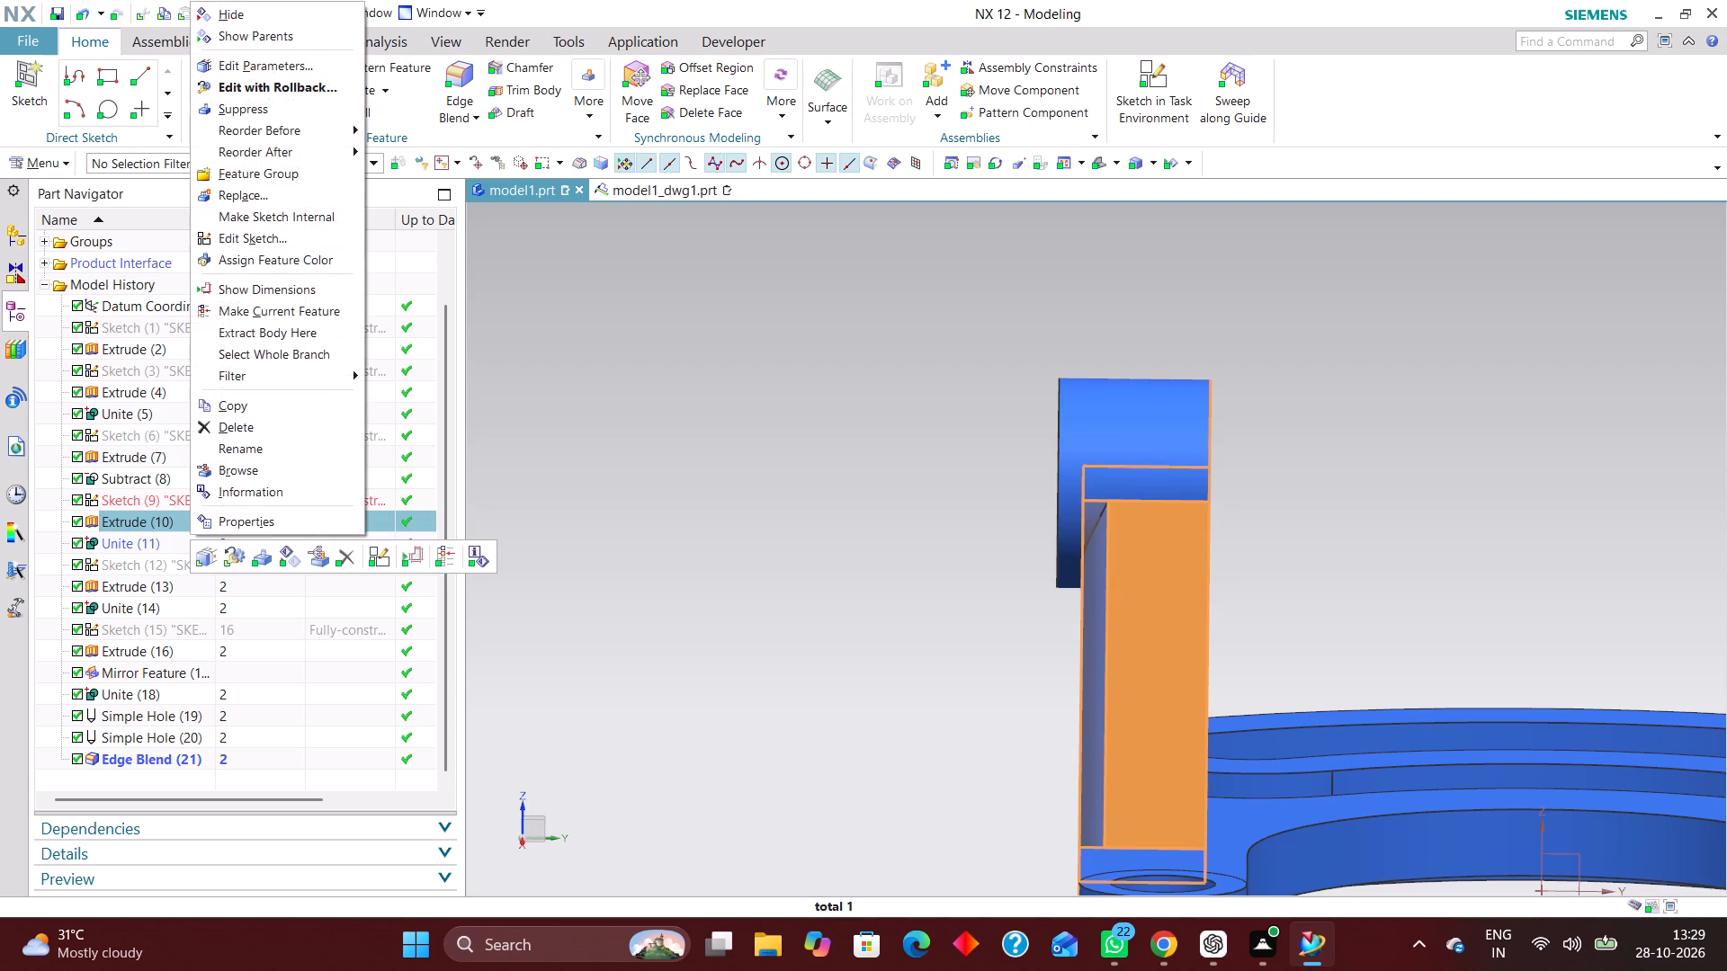
pyautogui.click(288, 93)
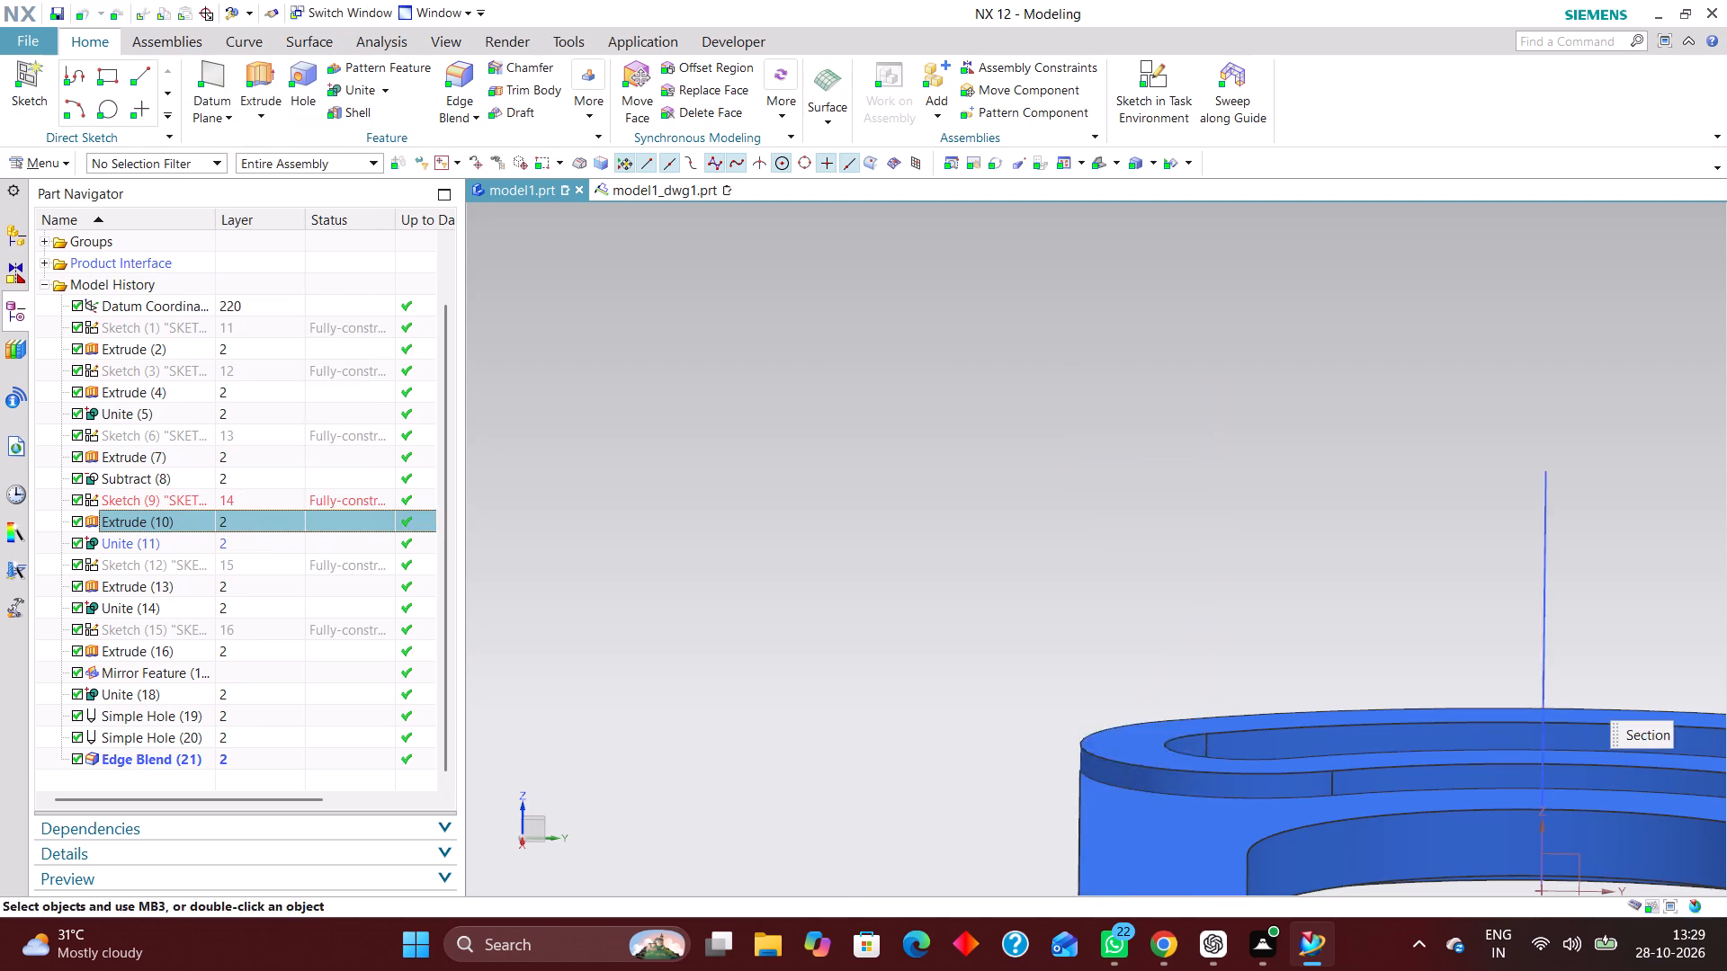
pyautogui.scroll(-2, 705, 435)
pyautogui.scroll(2, 935, 545)
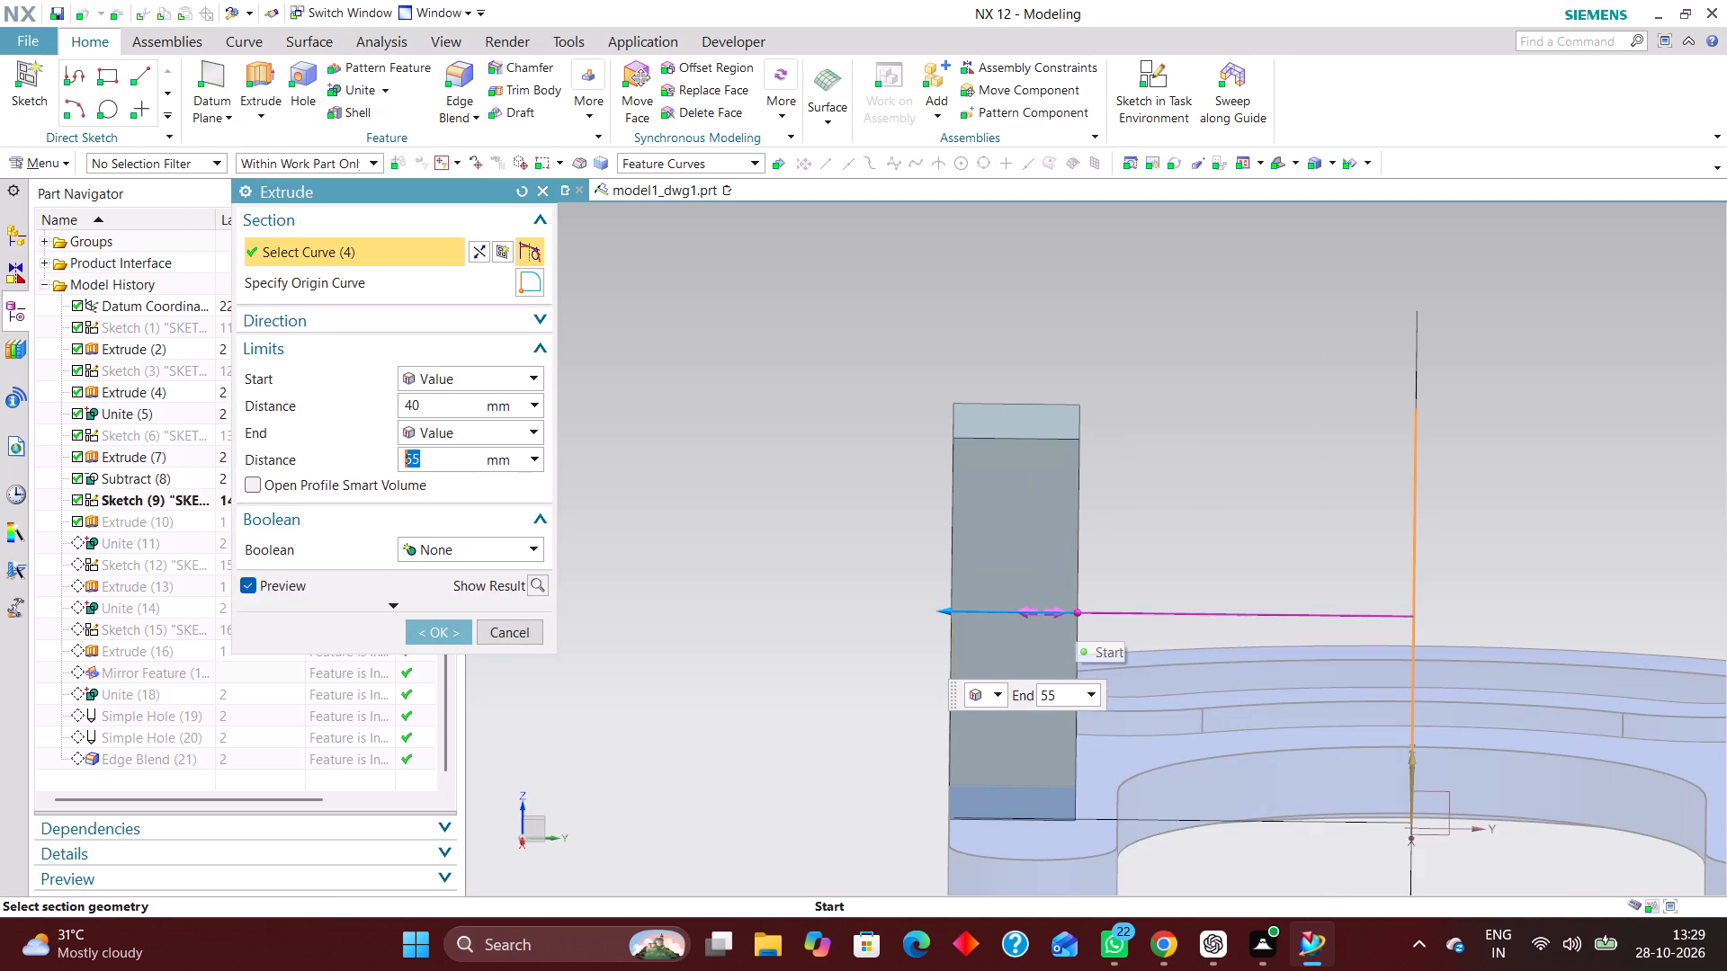
pyautogui.moveTo(1080, 615); pyautogui.dragTo(1064, 616)
pyautogui.click(455, 626)
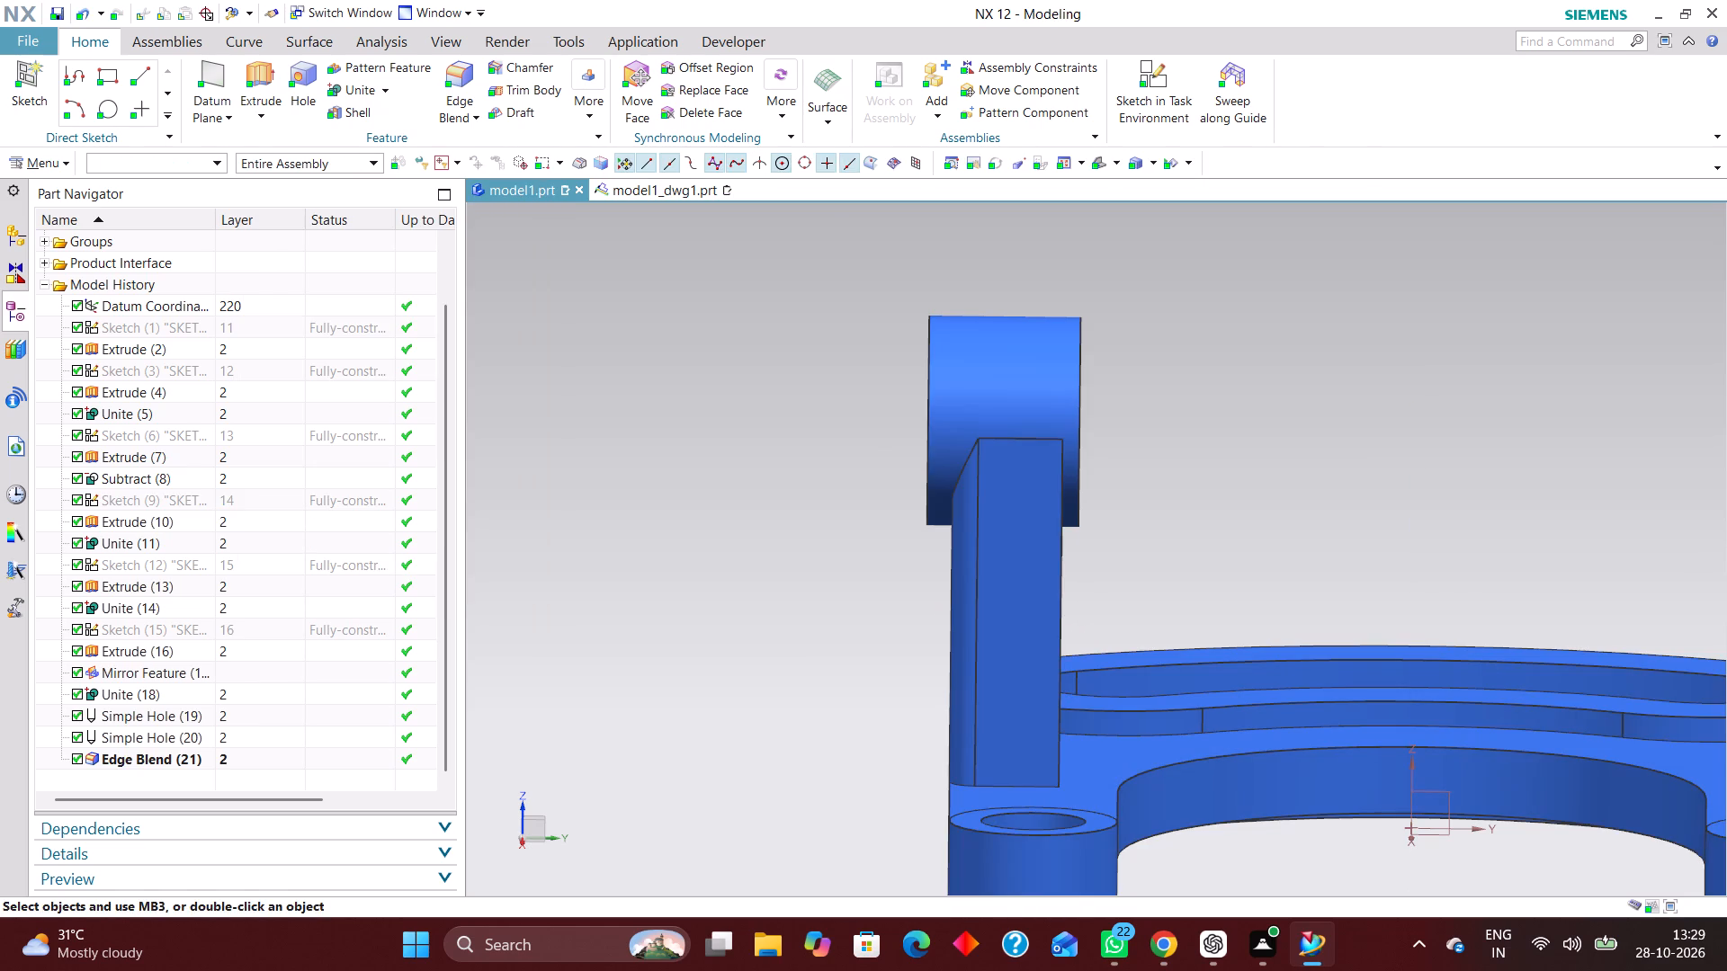
# Measure the upright's thickness between its front and back faces with Simple Distance.
pyautogui.click(375, 41)
pyautogui.click(37, 82)
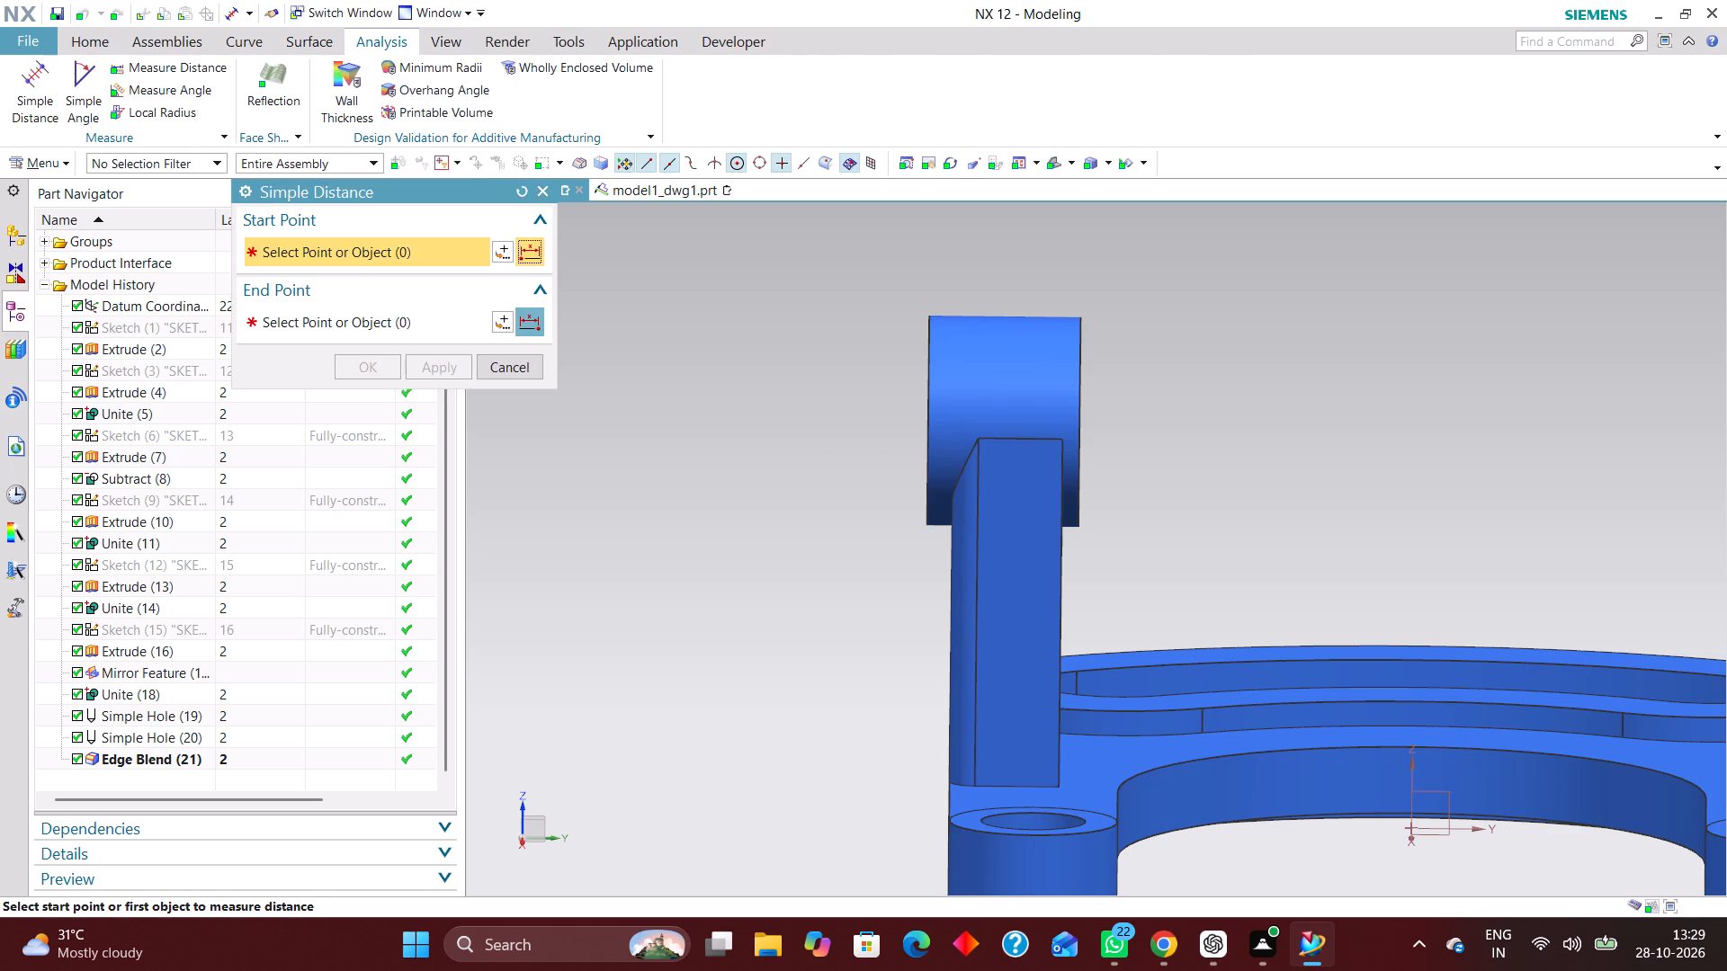
pyautogui.moveTo(819, 549); pyautogui.dragTo(882, 564, button='middle')
pyautogui.click(1017, 590)
pyautogui.scroll(1, 1236, 531)
pyautogui.moveTo(1234, 542); pyautogui.dragTo(1230, 563, button='middle')
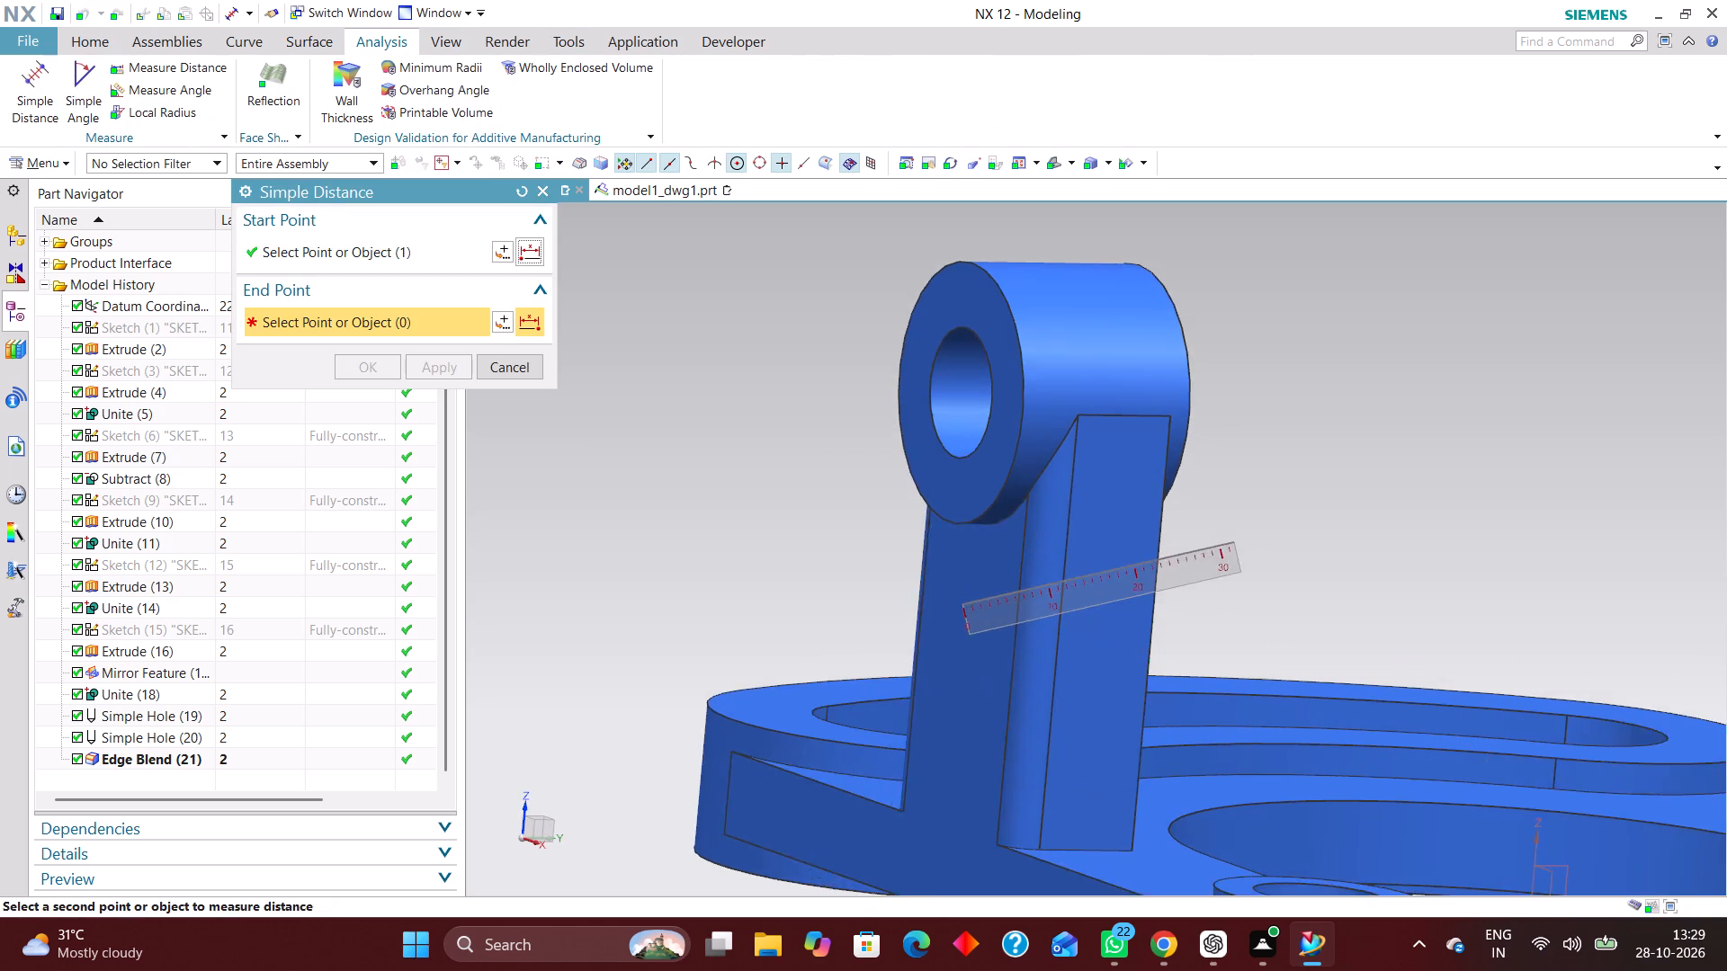
pyautogui.moveTo(1230, 563); pyautogui.dragTo(1110, 573, button='middle')
pyautogui.click(1120, 620)
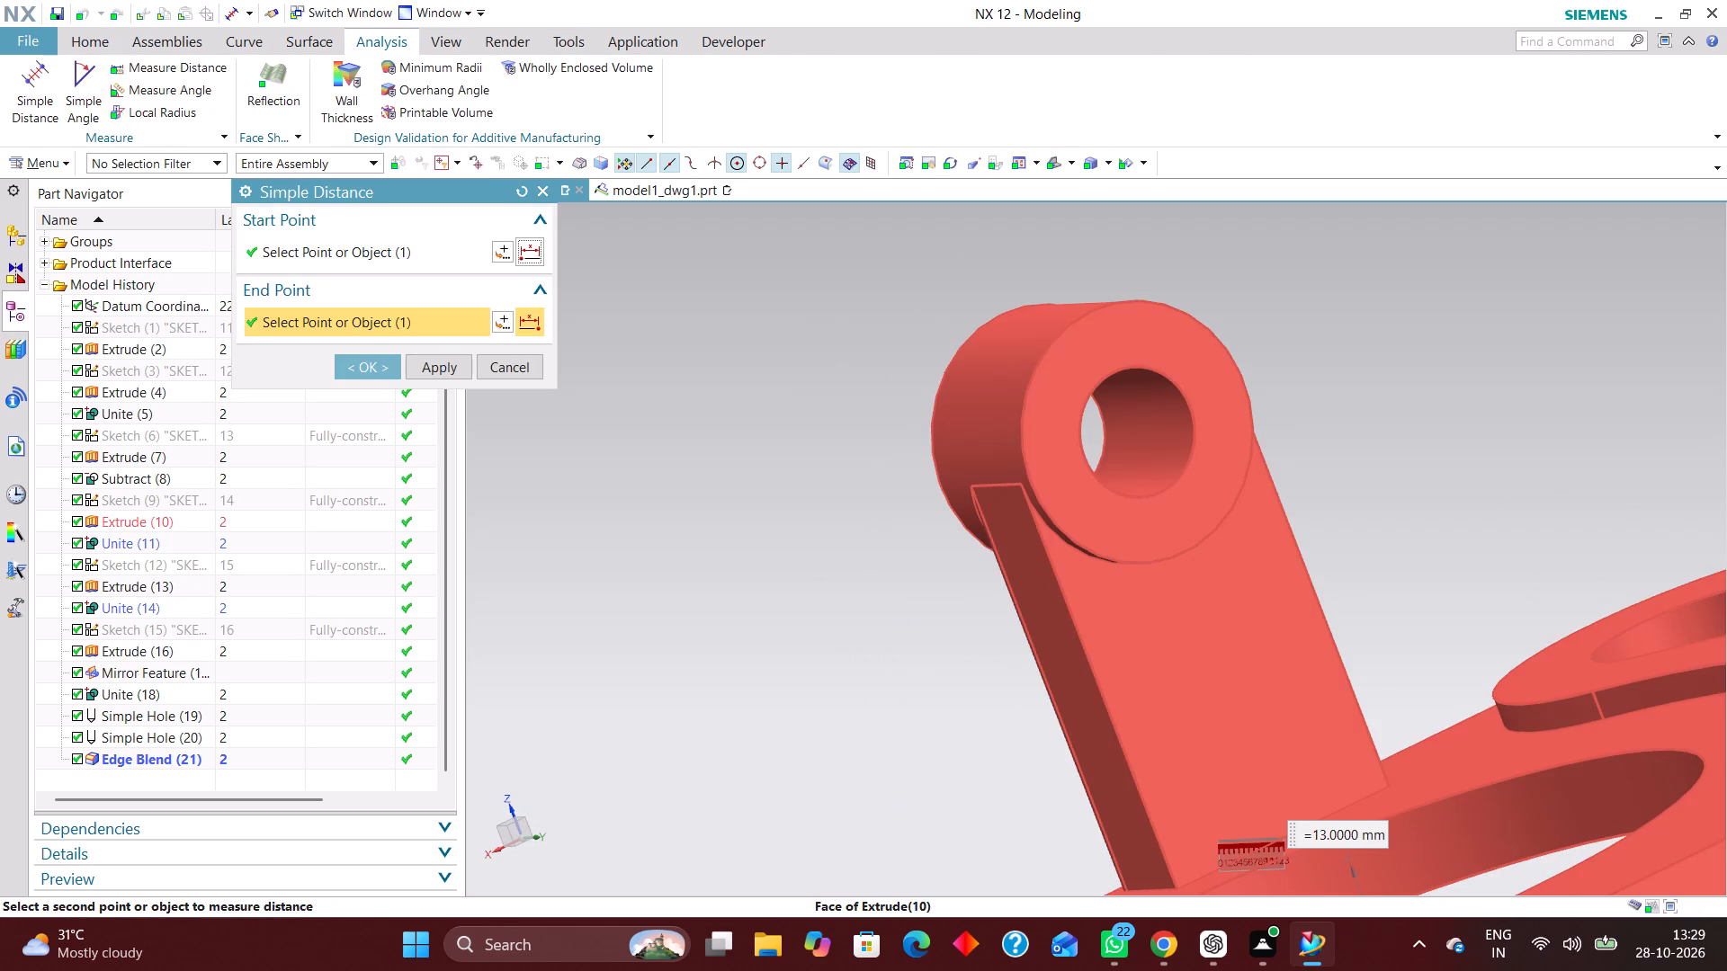
pyautogui.click(514, 368)
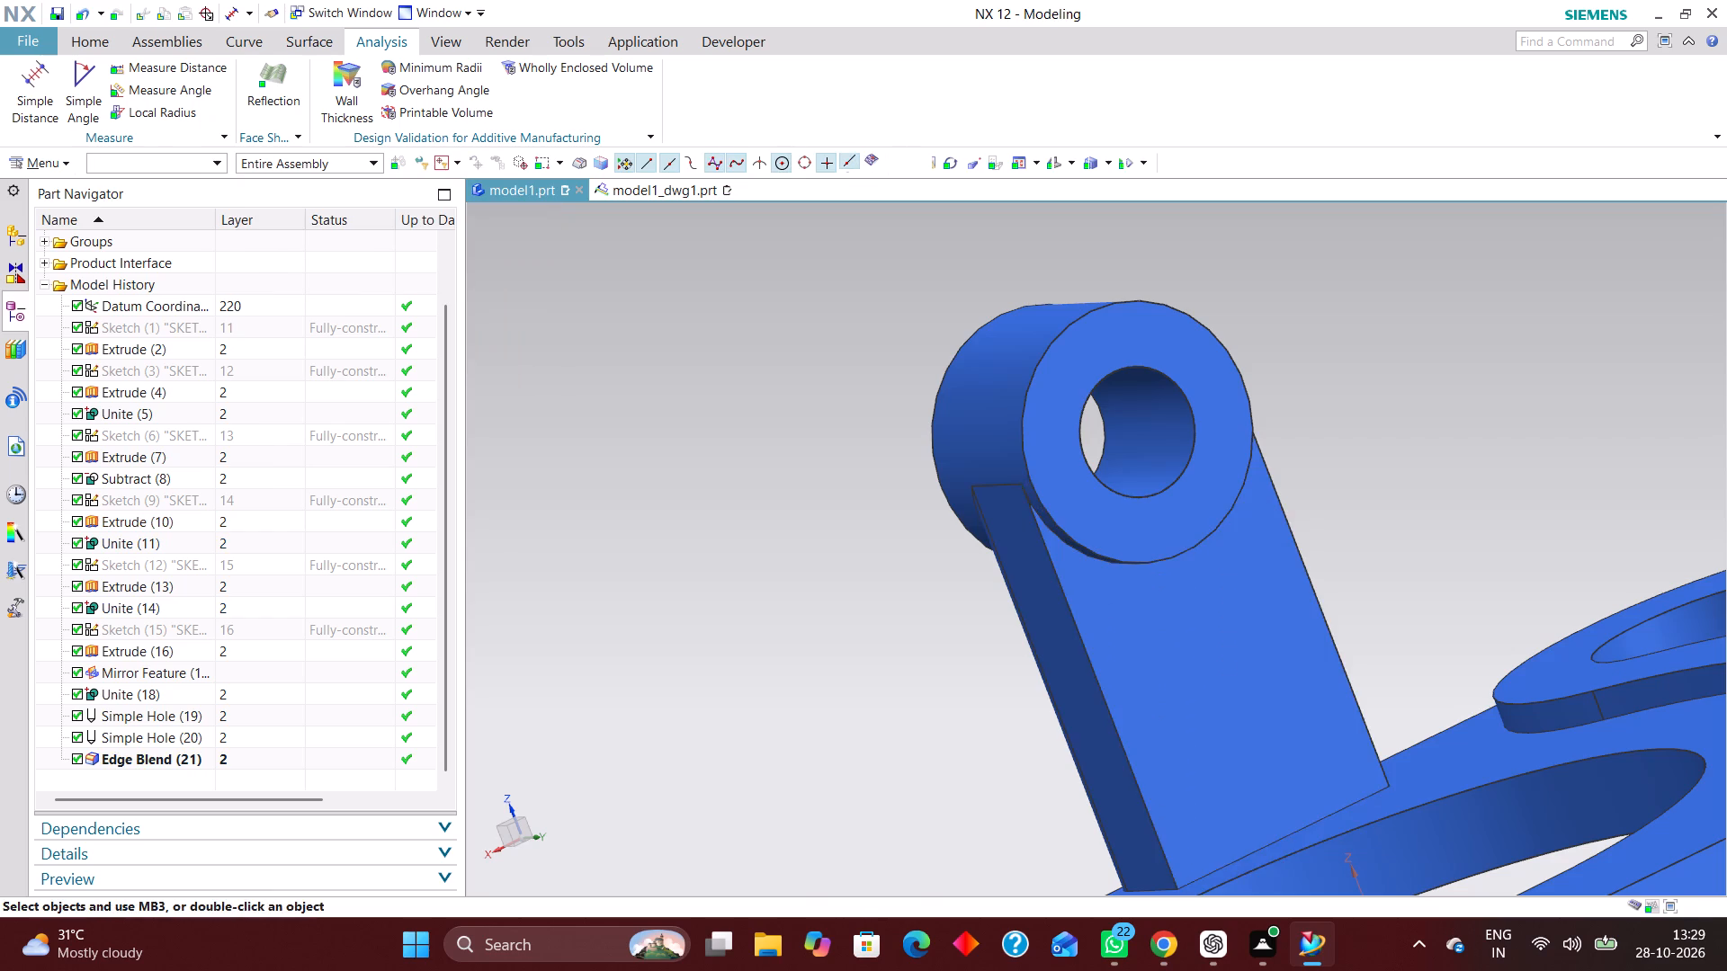
# Edit the upright's extrusion, Extrude (10), to a start distance of 40 mm.
pyautogui.moveTo(716, 507); pyautogui.dragTo(795, 483, button='middle')
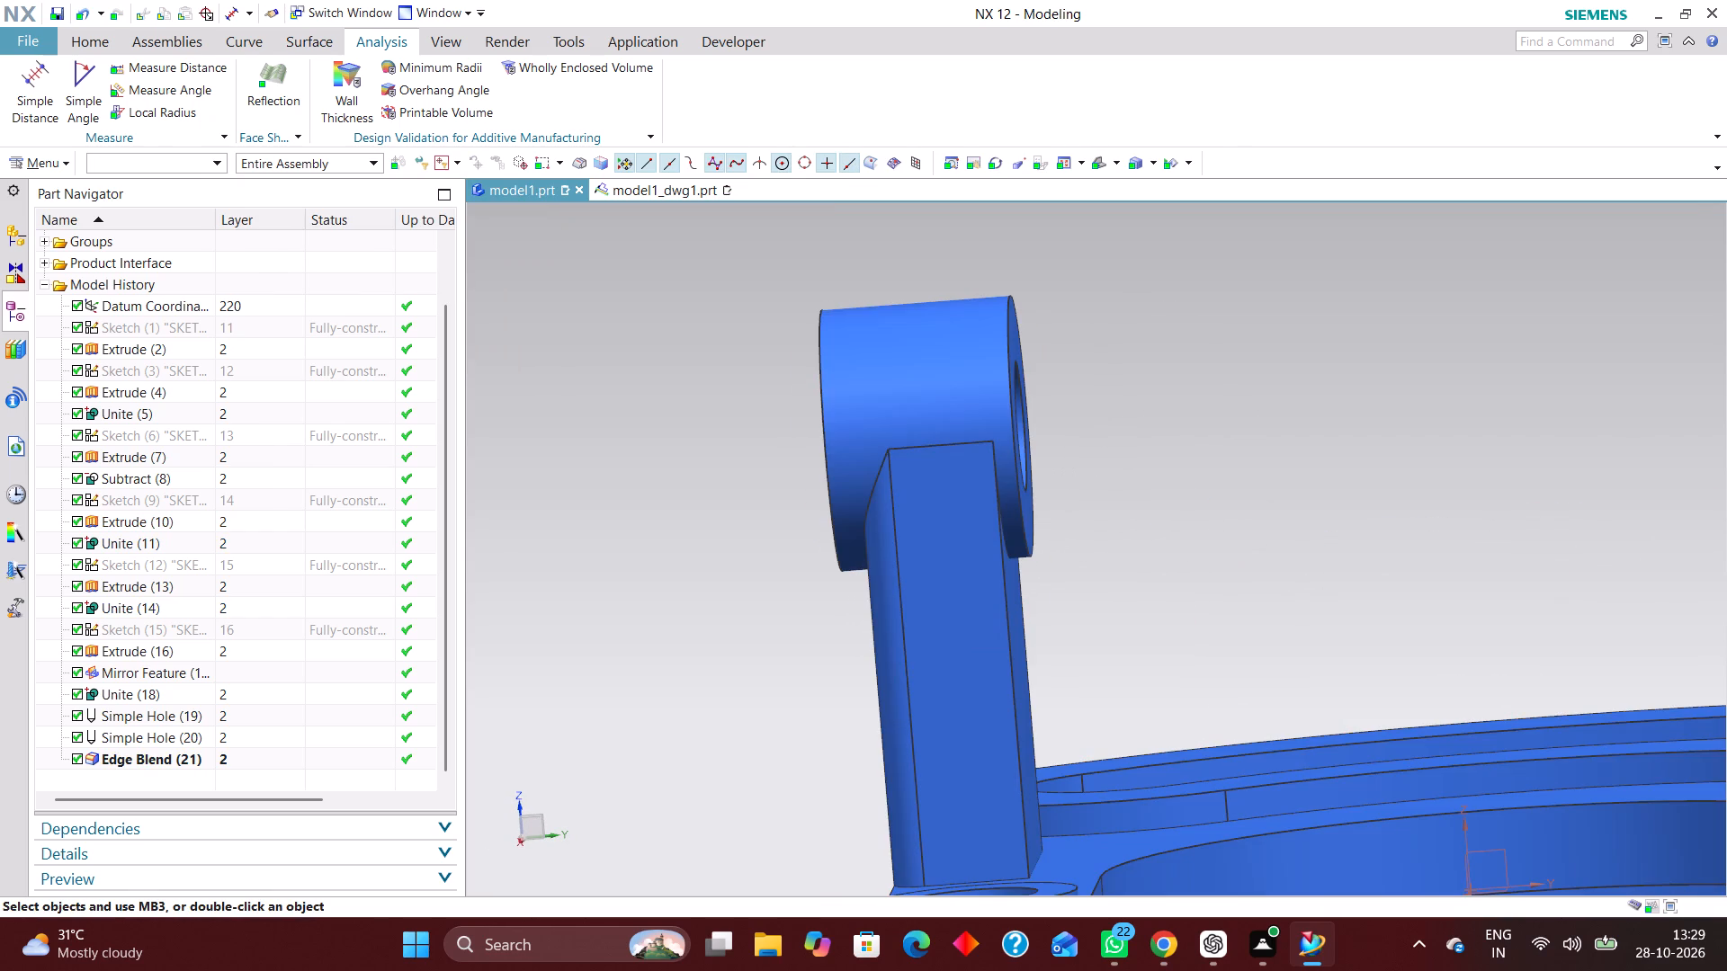
pyautogui.click(187, 519)
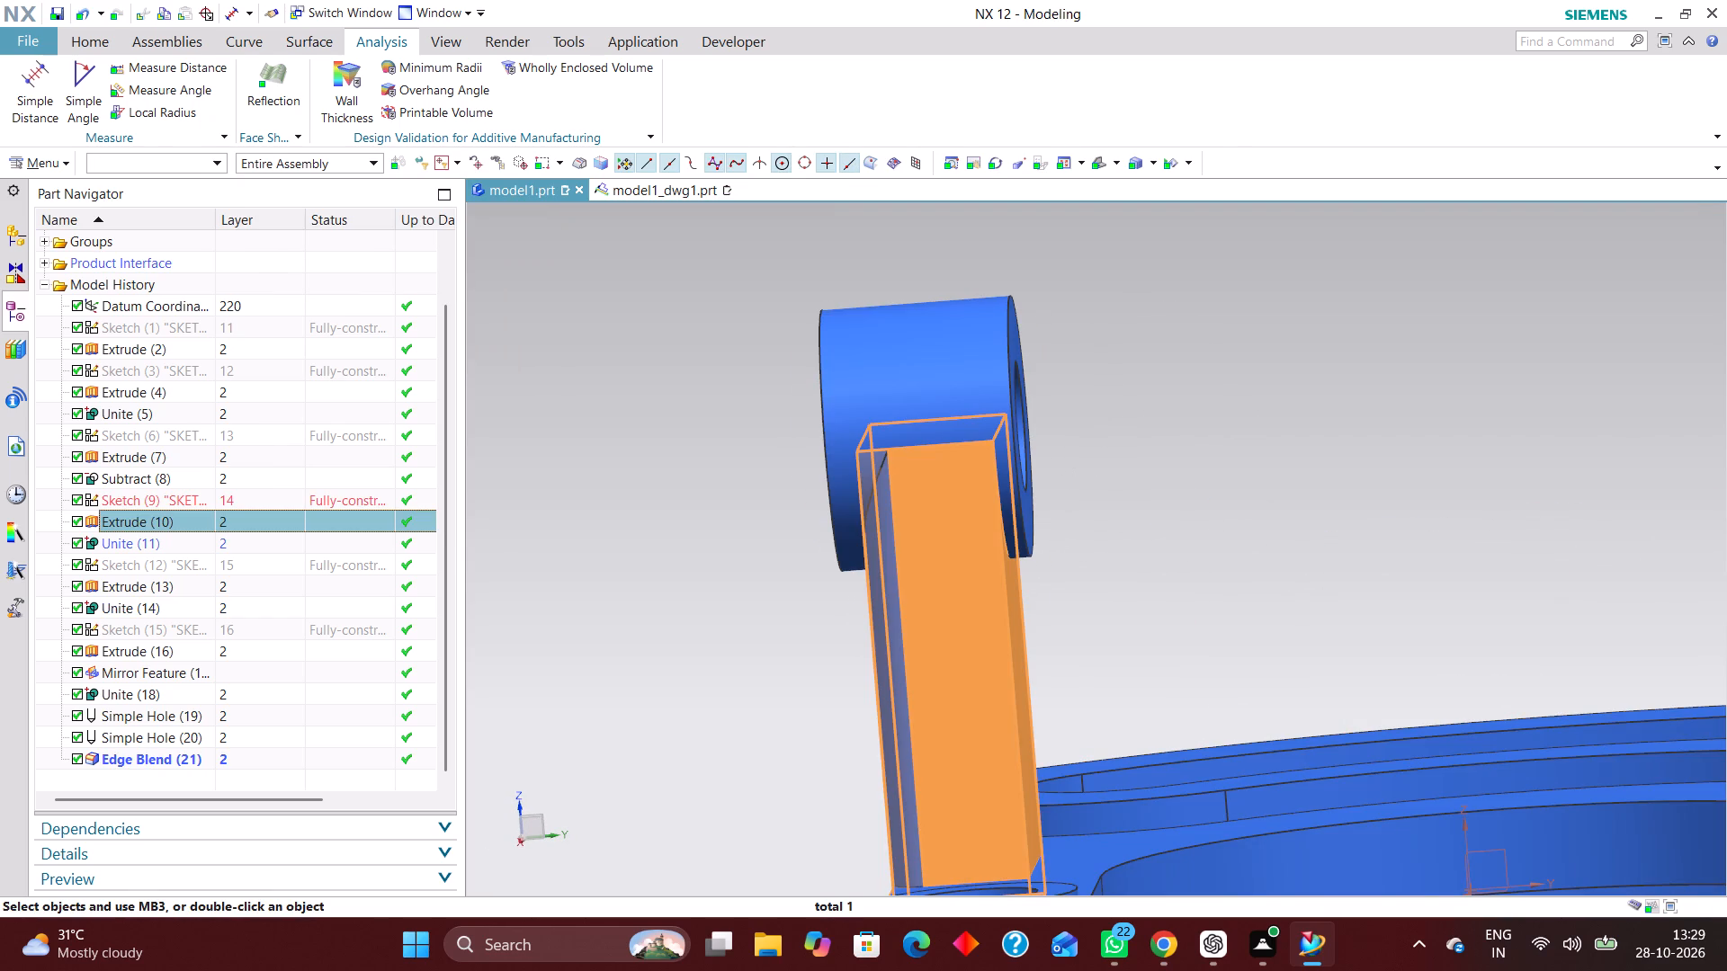
pyautogui.rightClick(208, 527)
pyautogui.click(316, 94)
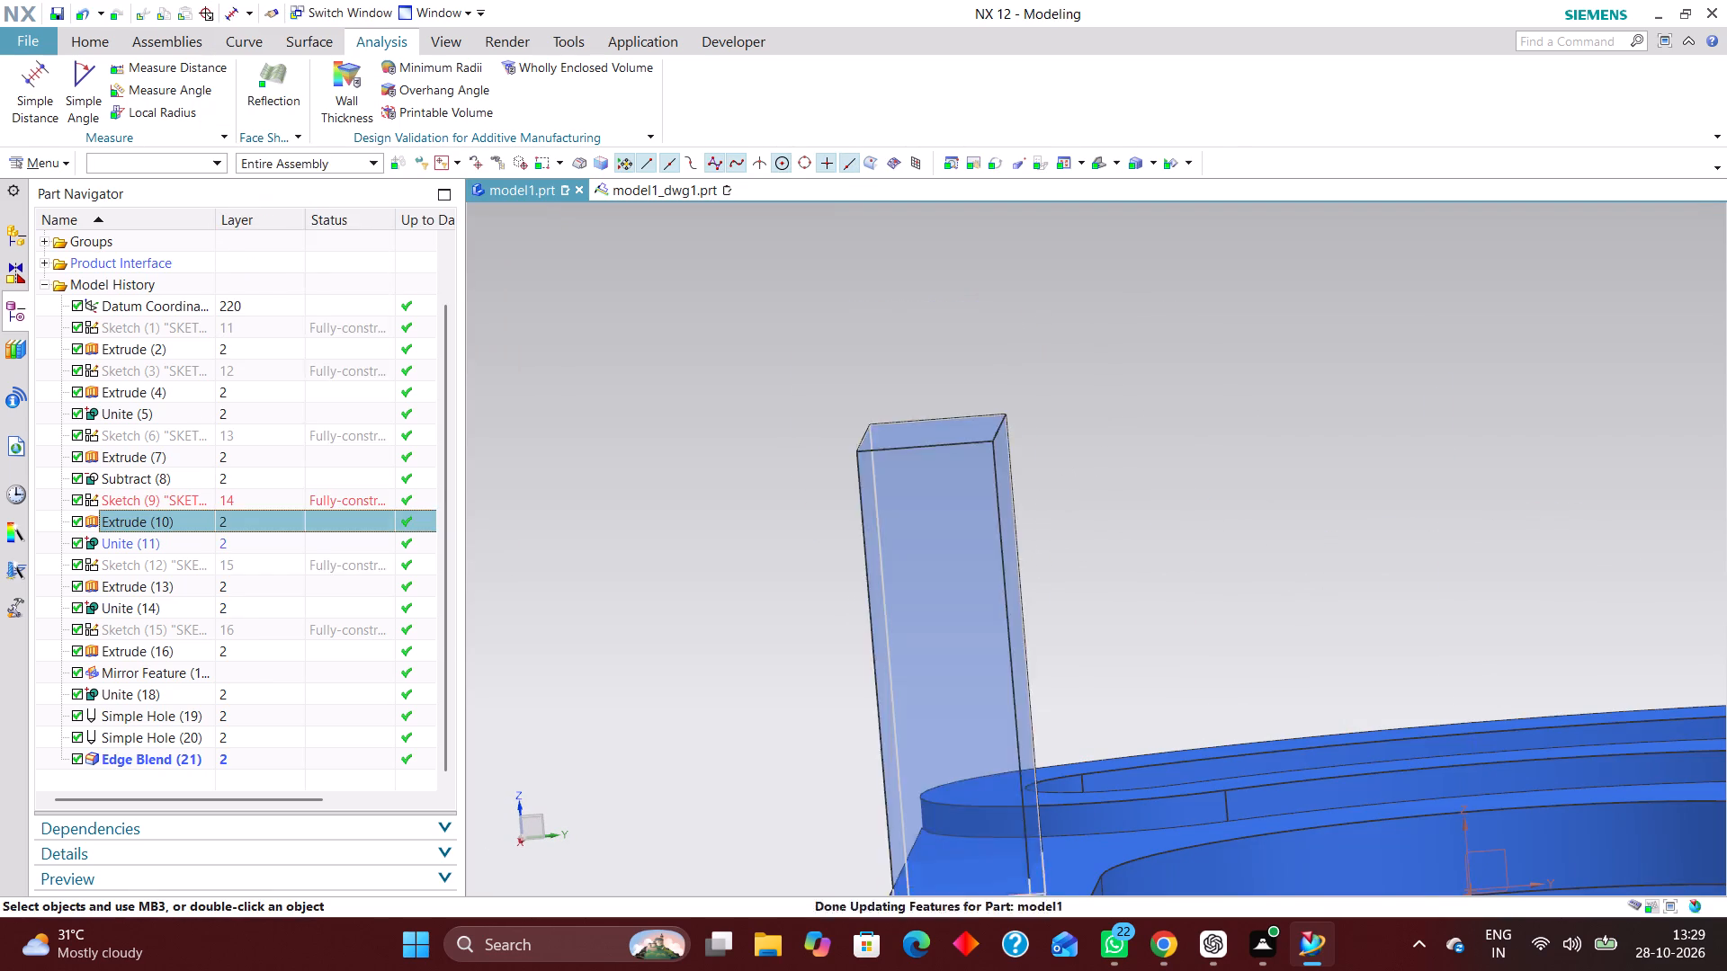
pyautogui.scroll(-2, 764, 386)
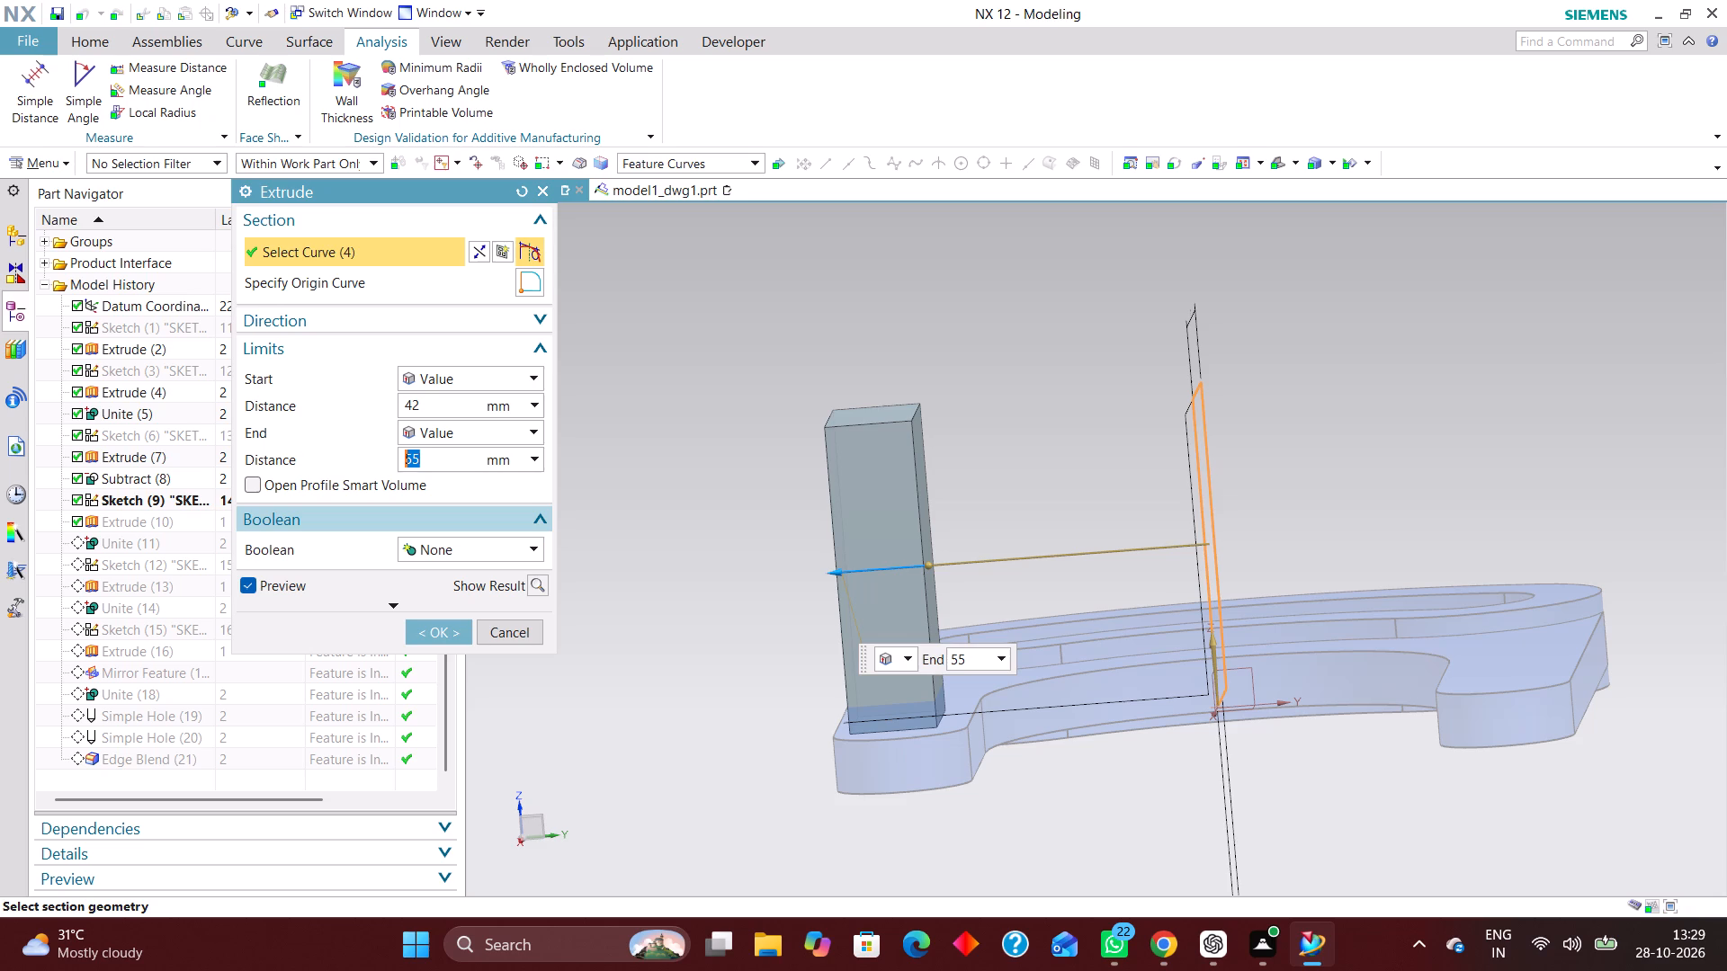
pyautogui.scroll(1, 706, 553)
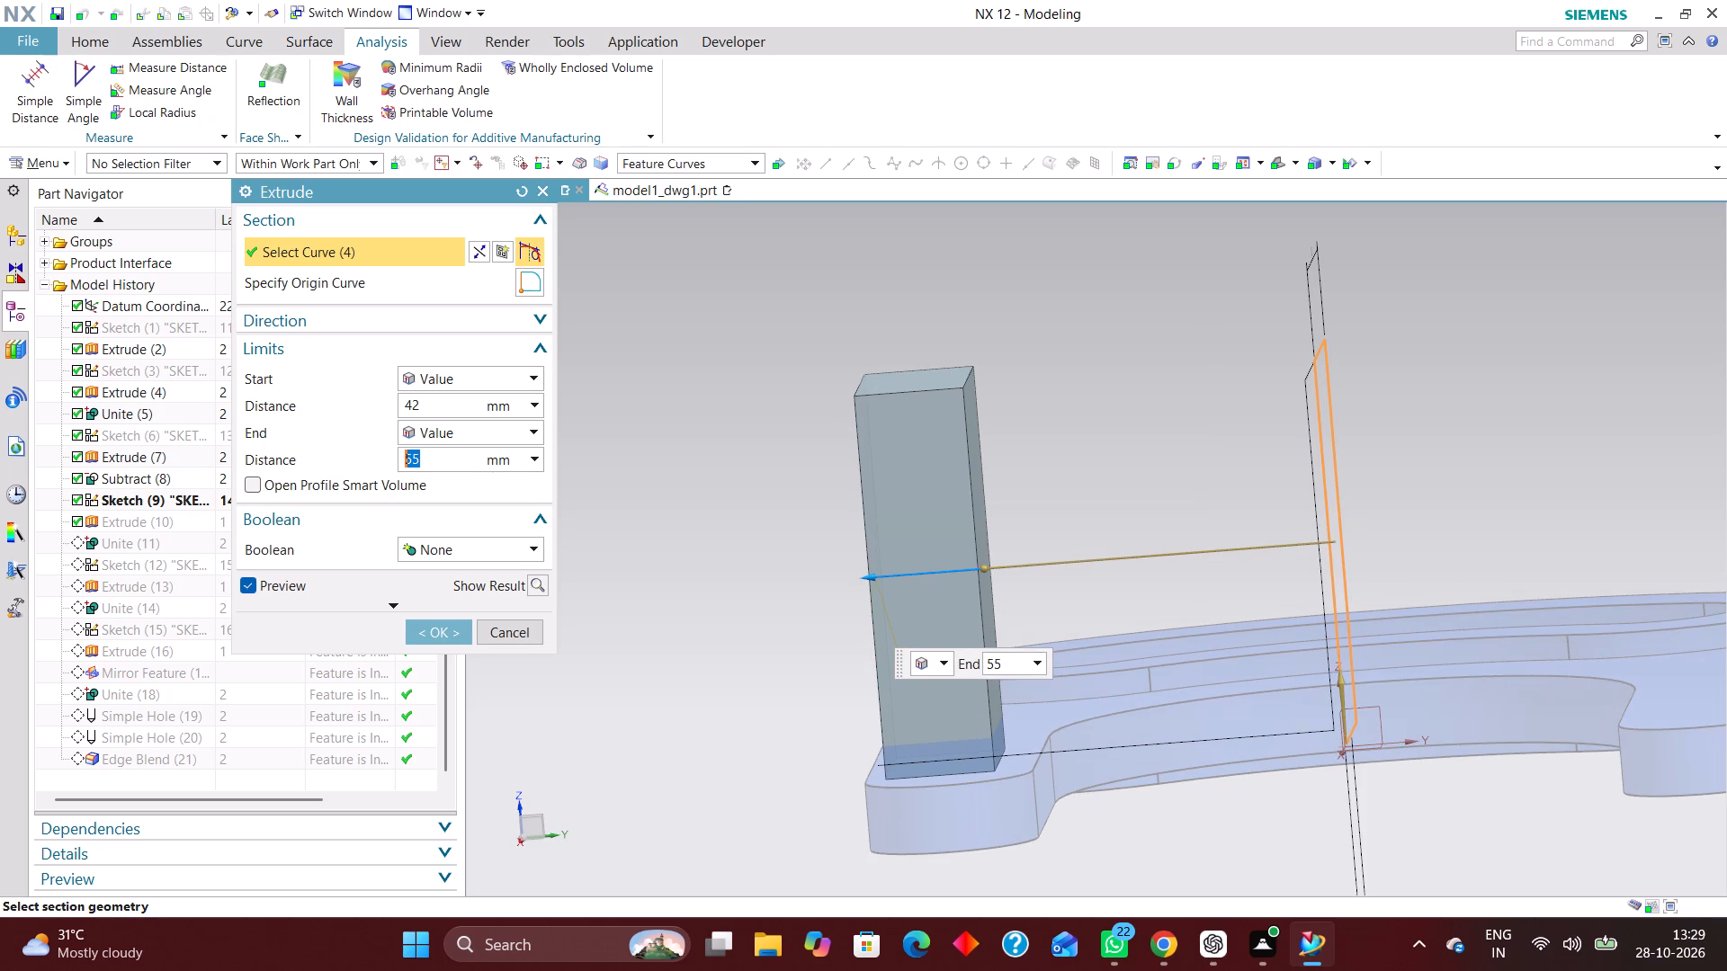
pyautogui.click(435, 411)
pyautogui.scroll(1, 1078, 631)
pyautogui.moveTo(1148, 451); pyautogui.dragTo(1061, 460, button='right')
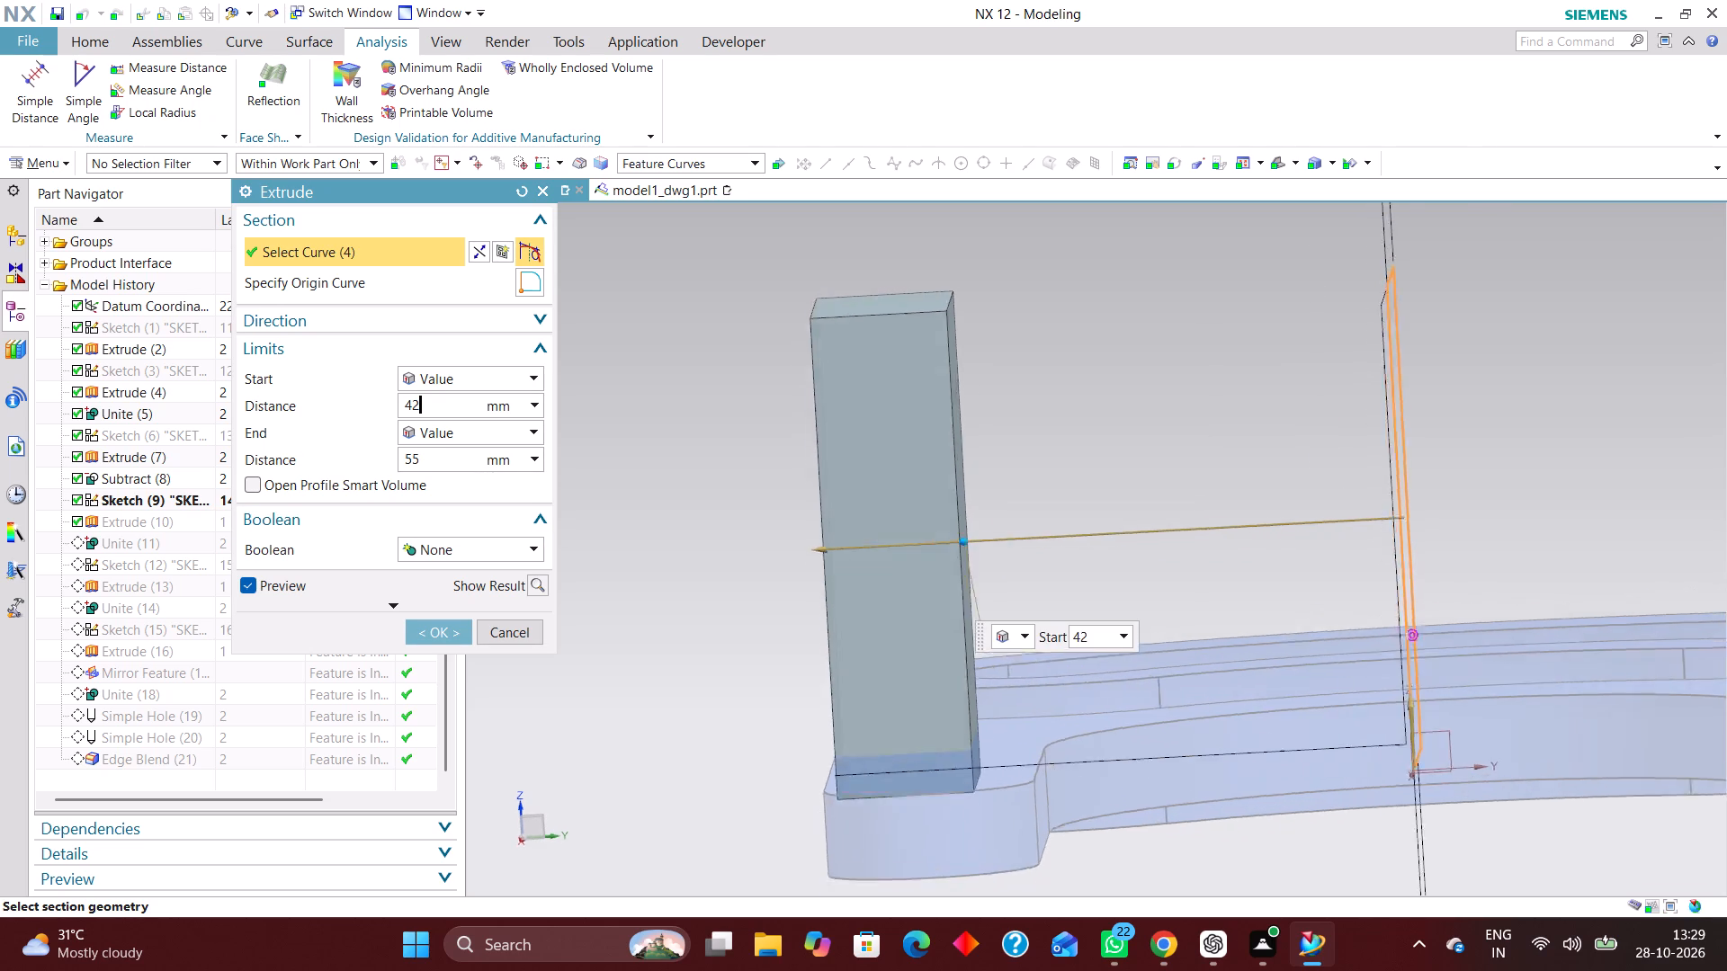
pyautogui.scroll(3, 978, 491)
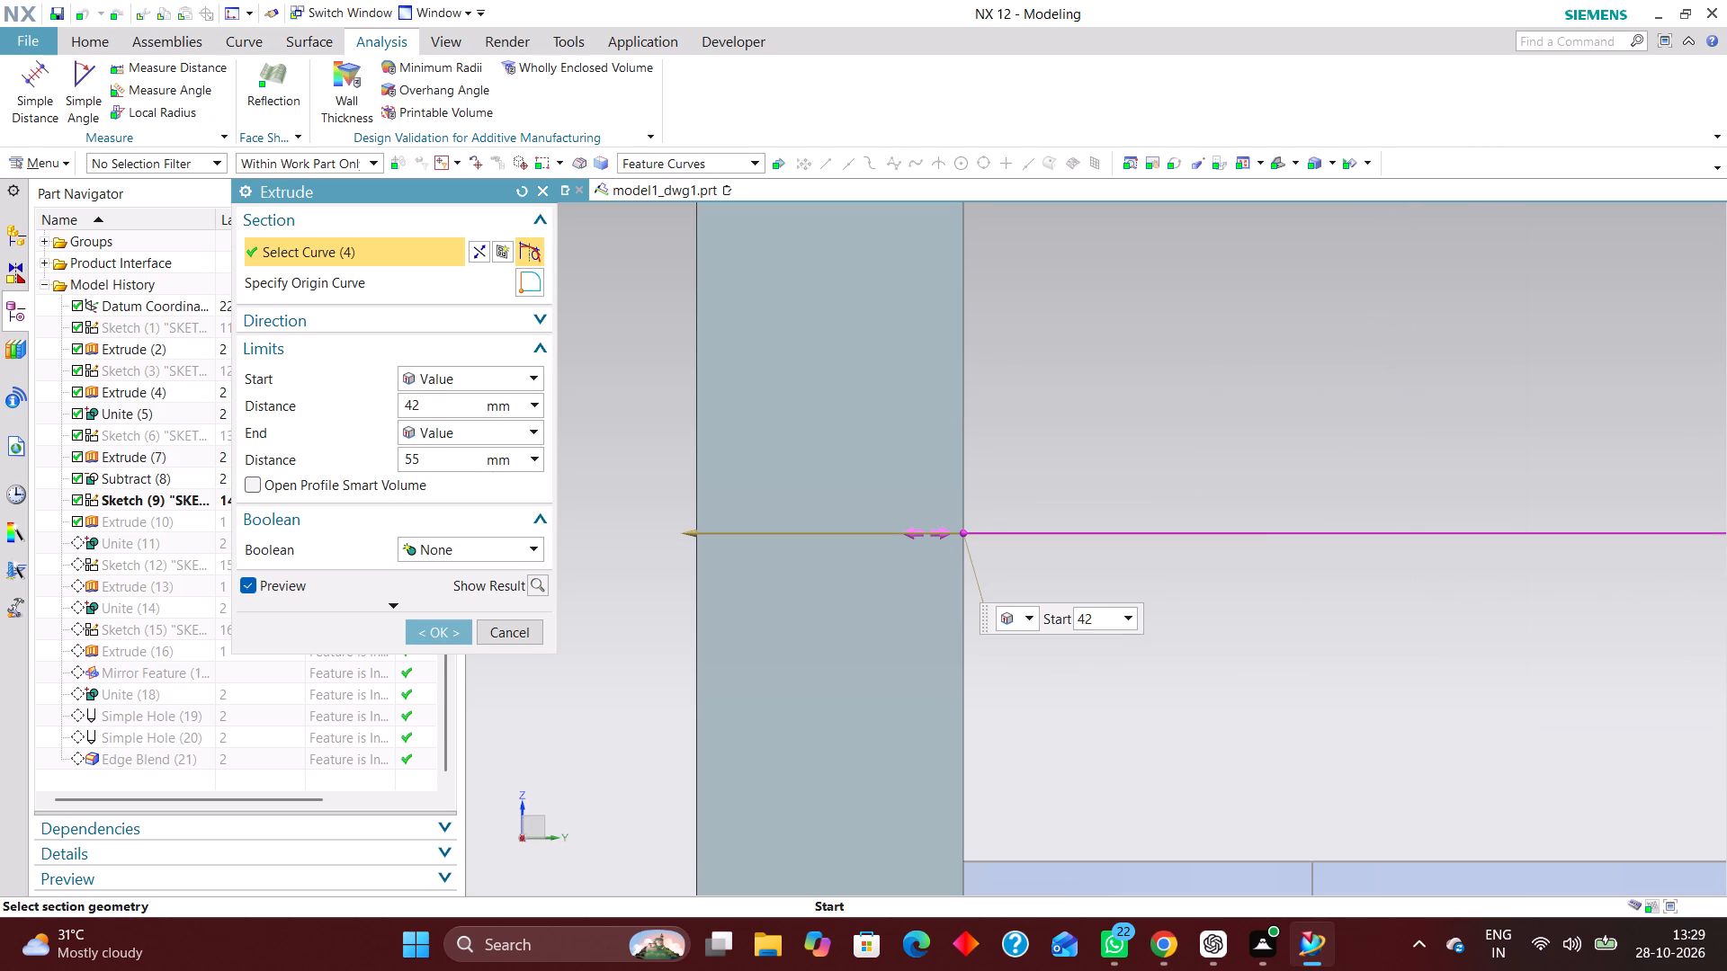
pyautogui.moveTo(964, 533); pyautogui.dragTo(972, 534)
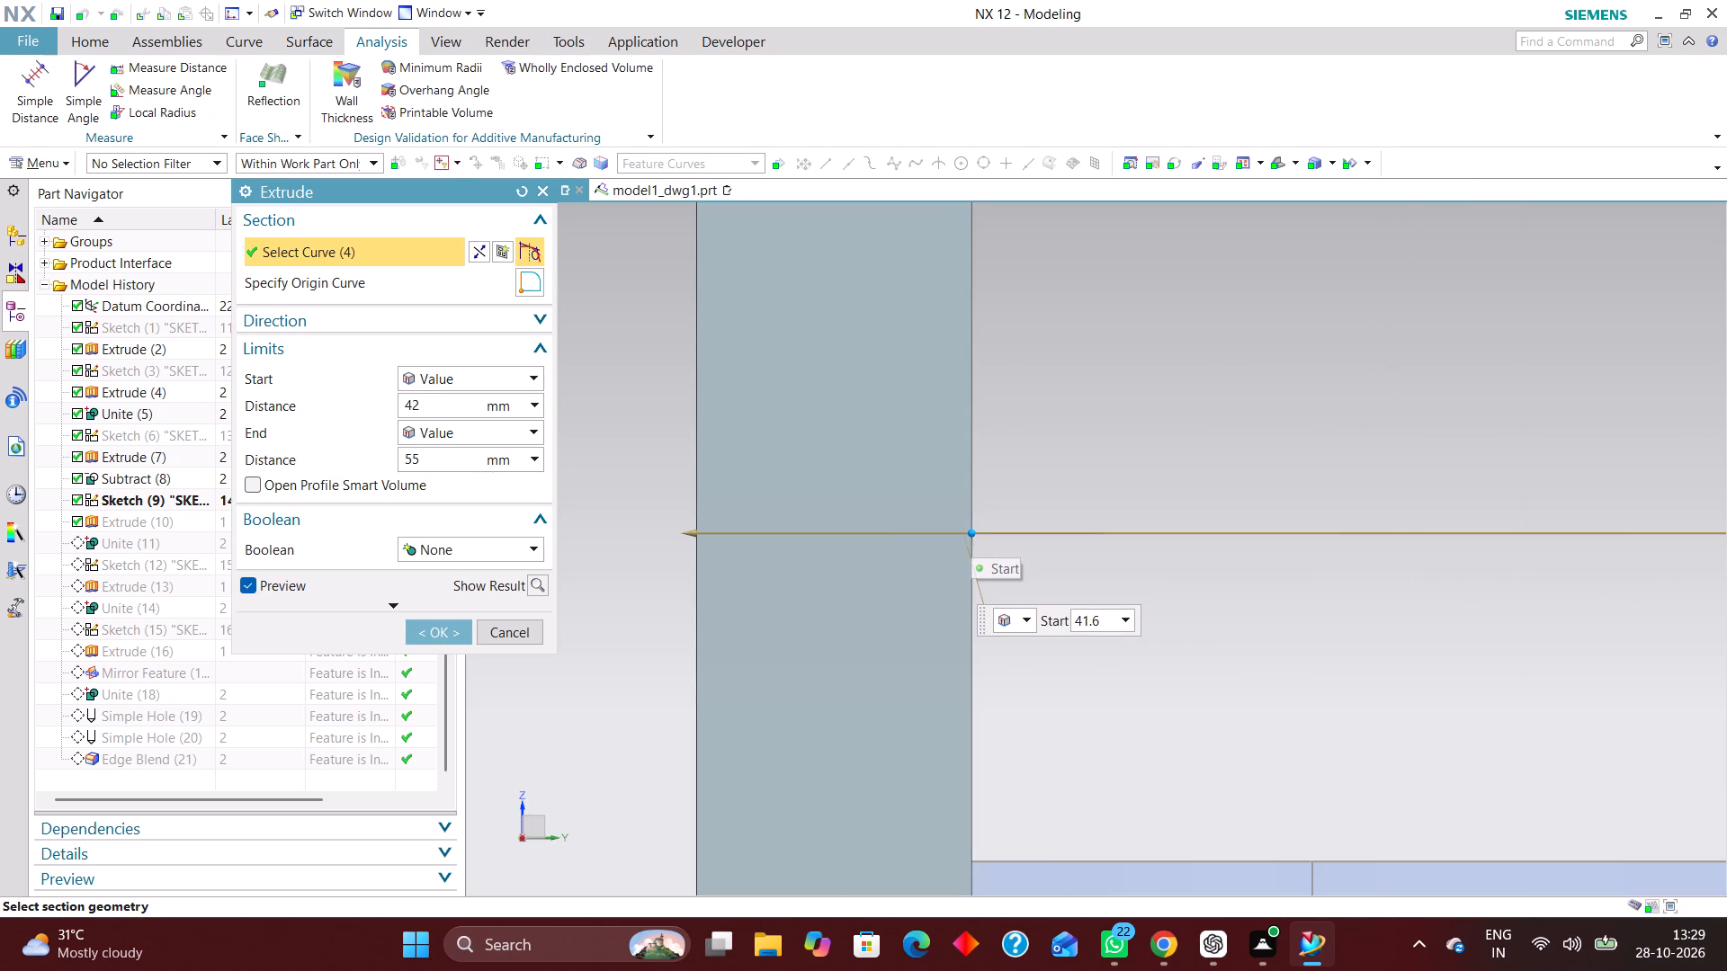
pyautogui.moveTo(972, 534); pyautogui.dragTo(988, 535)
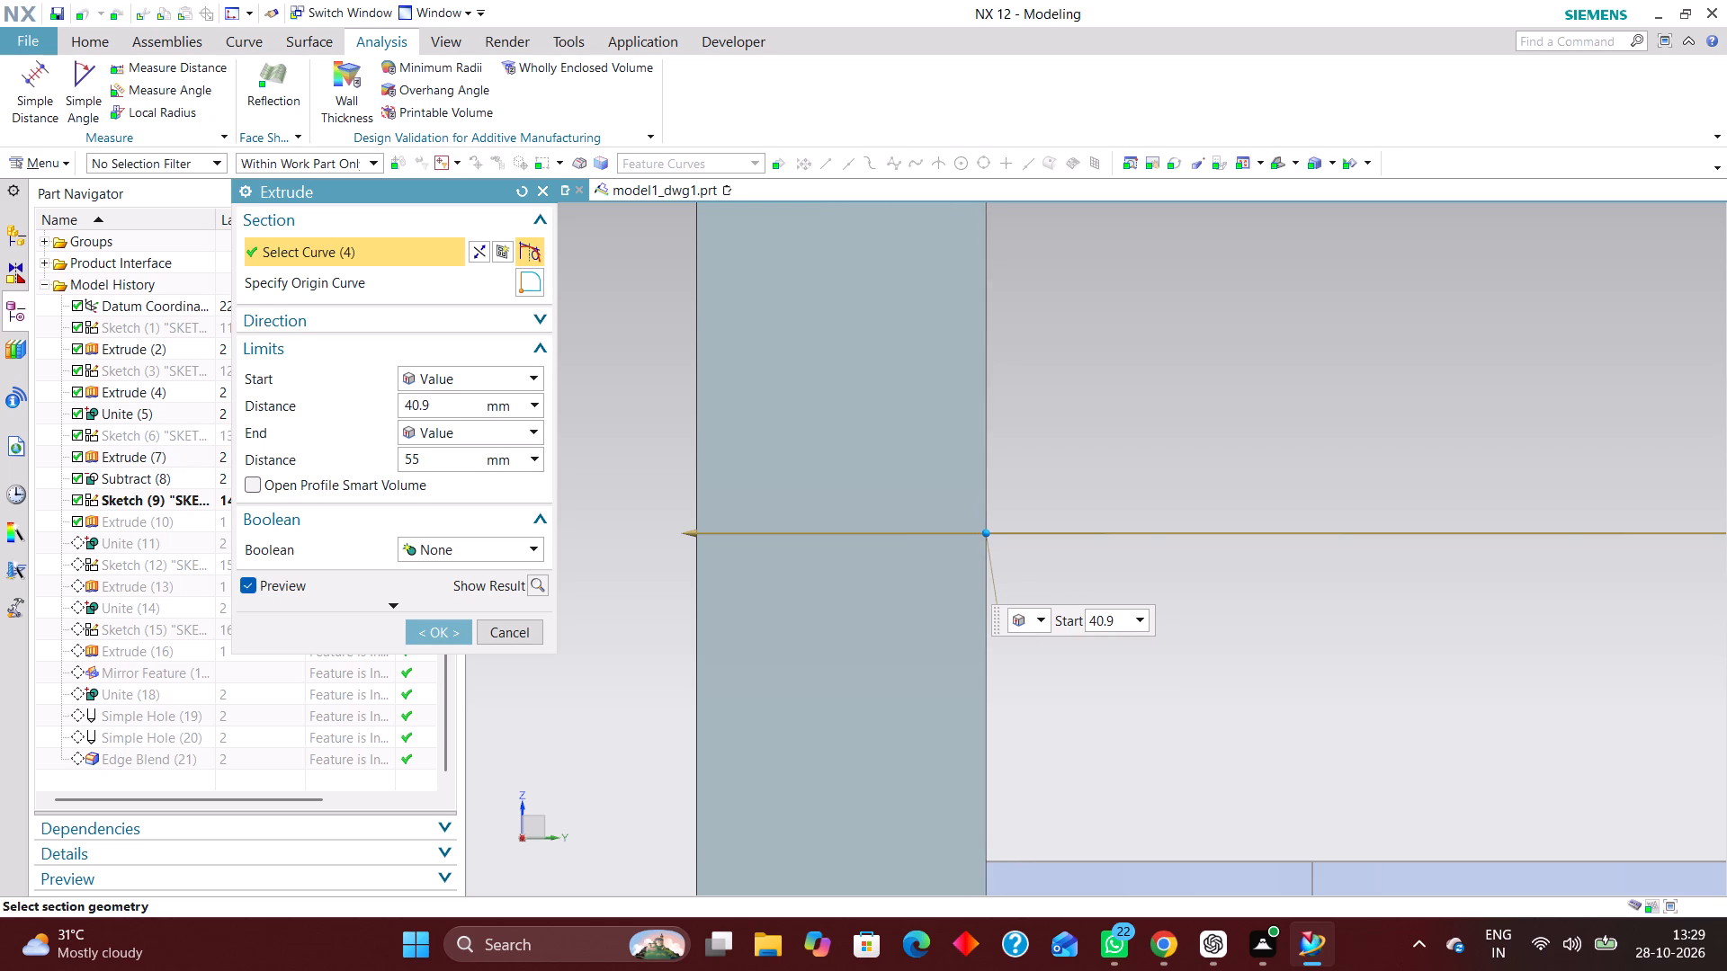
pyautogui.moveTo(988, 535); pyautogui.dragTo(1003, 537)
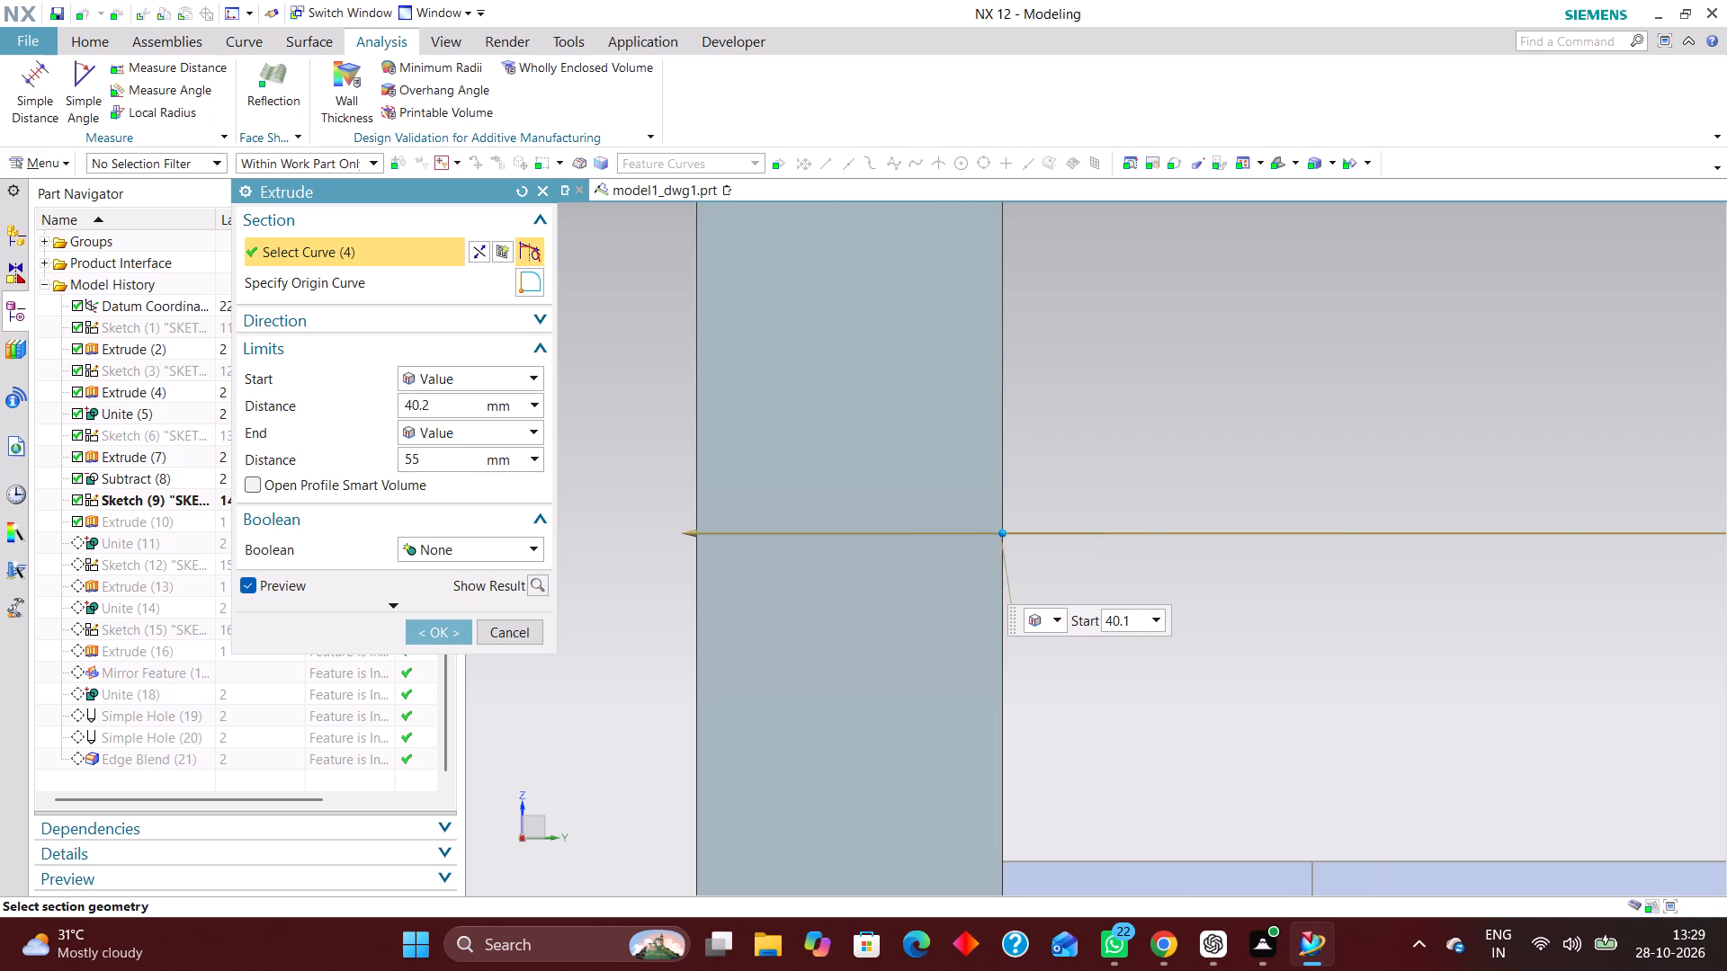
pyautogui.moveTo(1003, 537); pyautogui.dragTo(1006, 537)
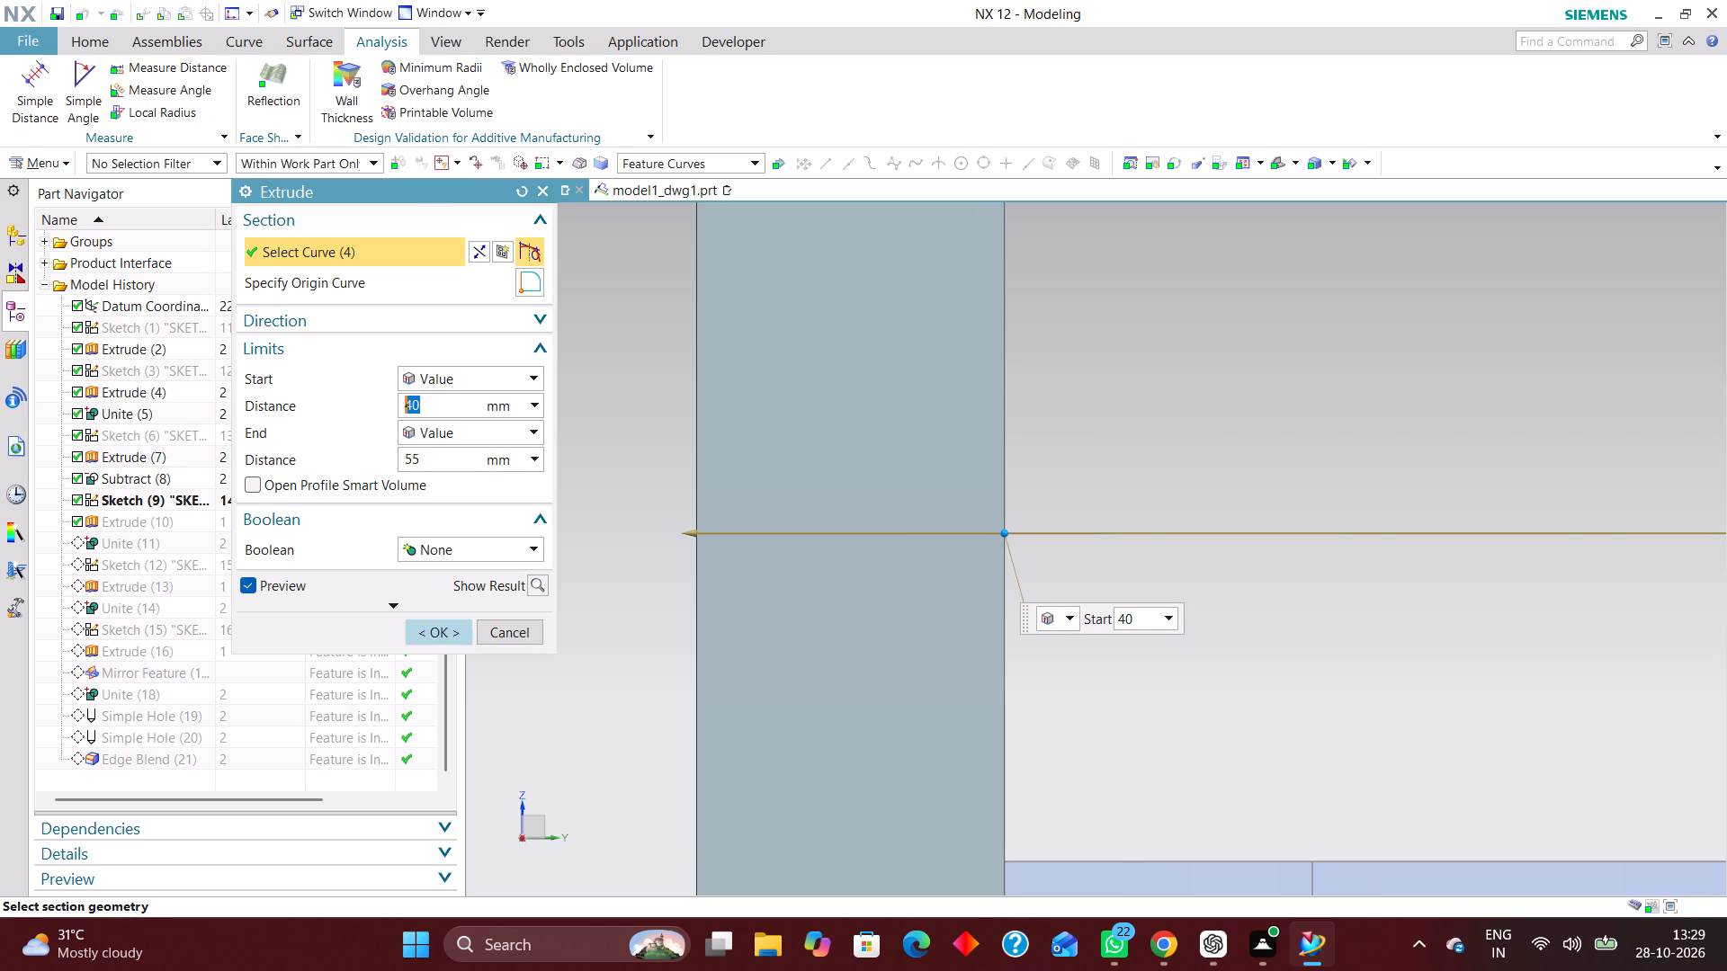
pyautogui.click(434, 628)
# Measure the upright's thickness between its front and back faces with Simple Distance.
pyautogui.scroll(-4, 705, 521)
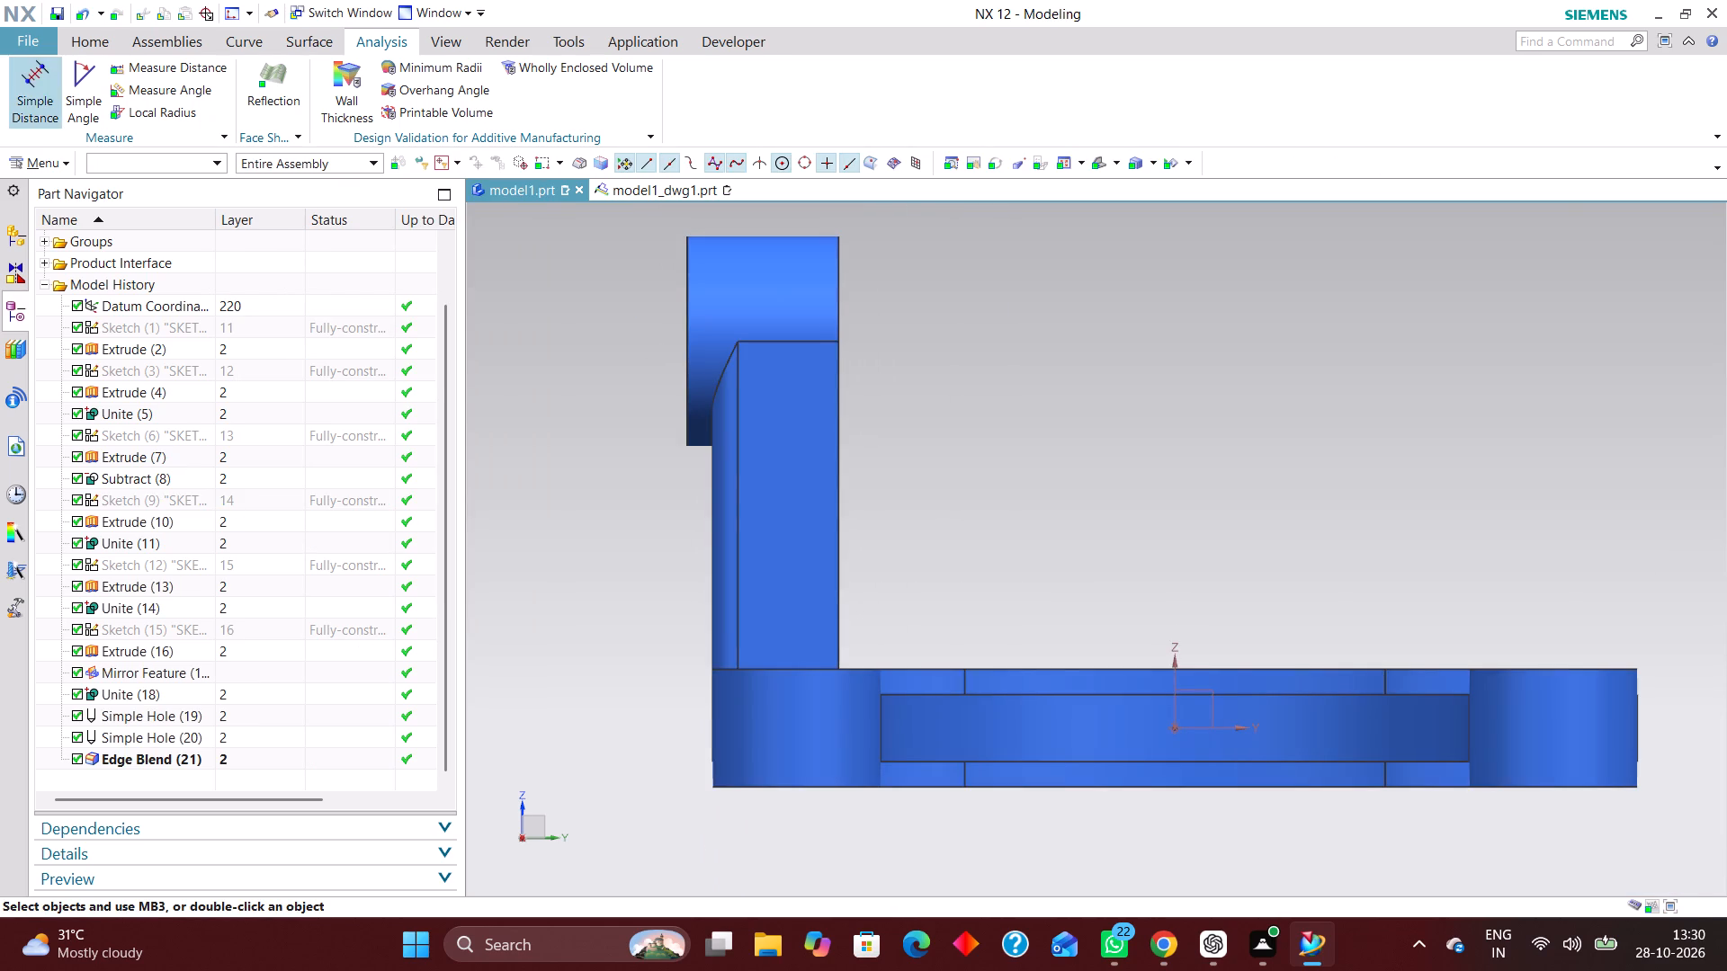
pyautogui.click(35, 82)
pyautogui.moveTo(653, 484); pyautogui.dragTo(728, 488, button='middle')
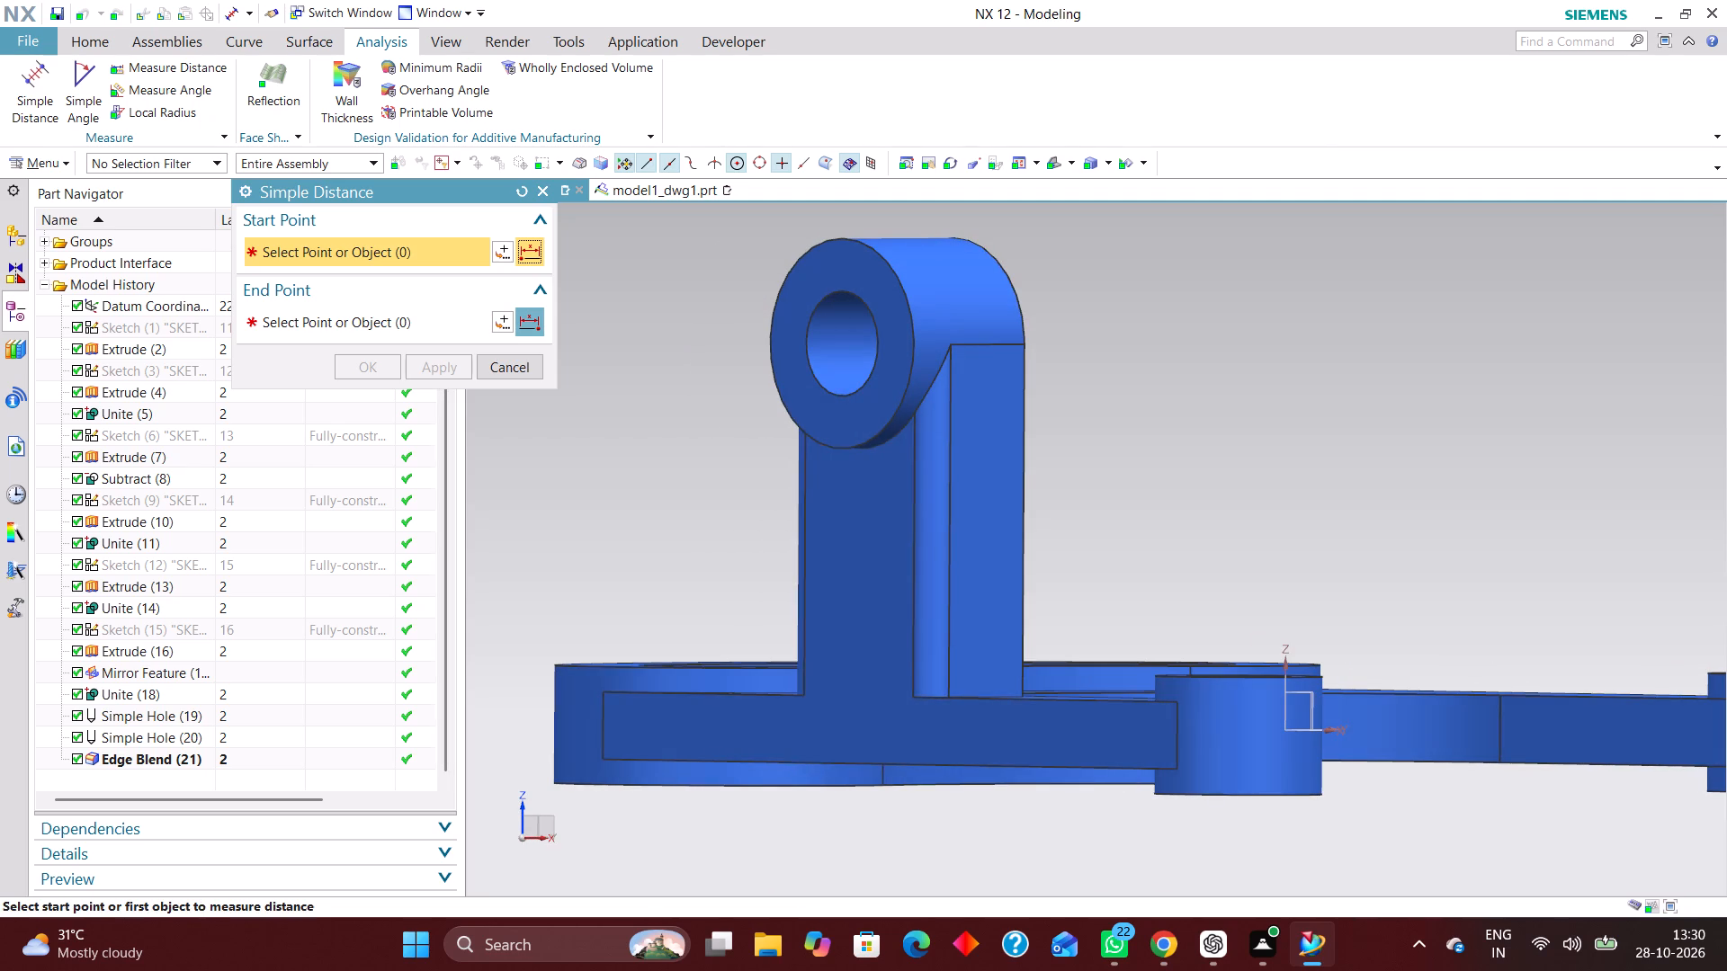
pyautogui.click(852, 516)
pyautogui.moveTo(1010, 485); pyautogui.dragTo(921, 513, button='middle')
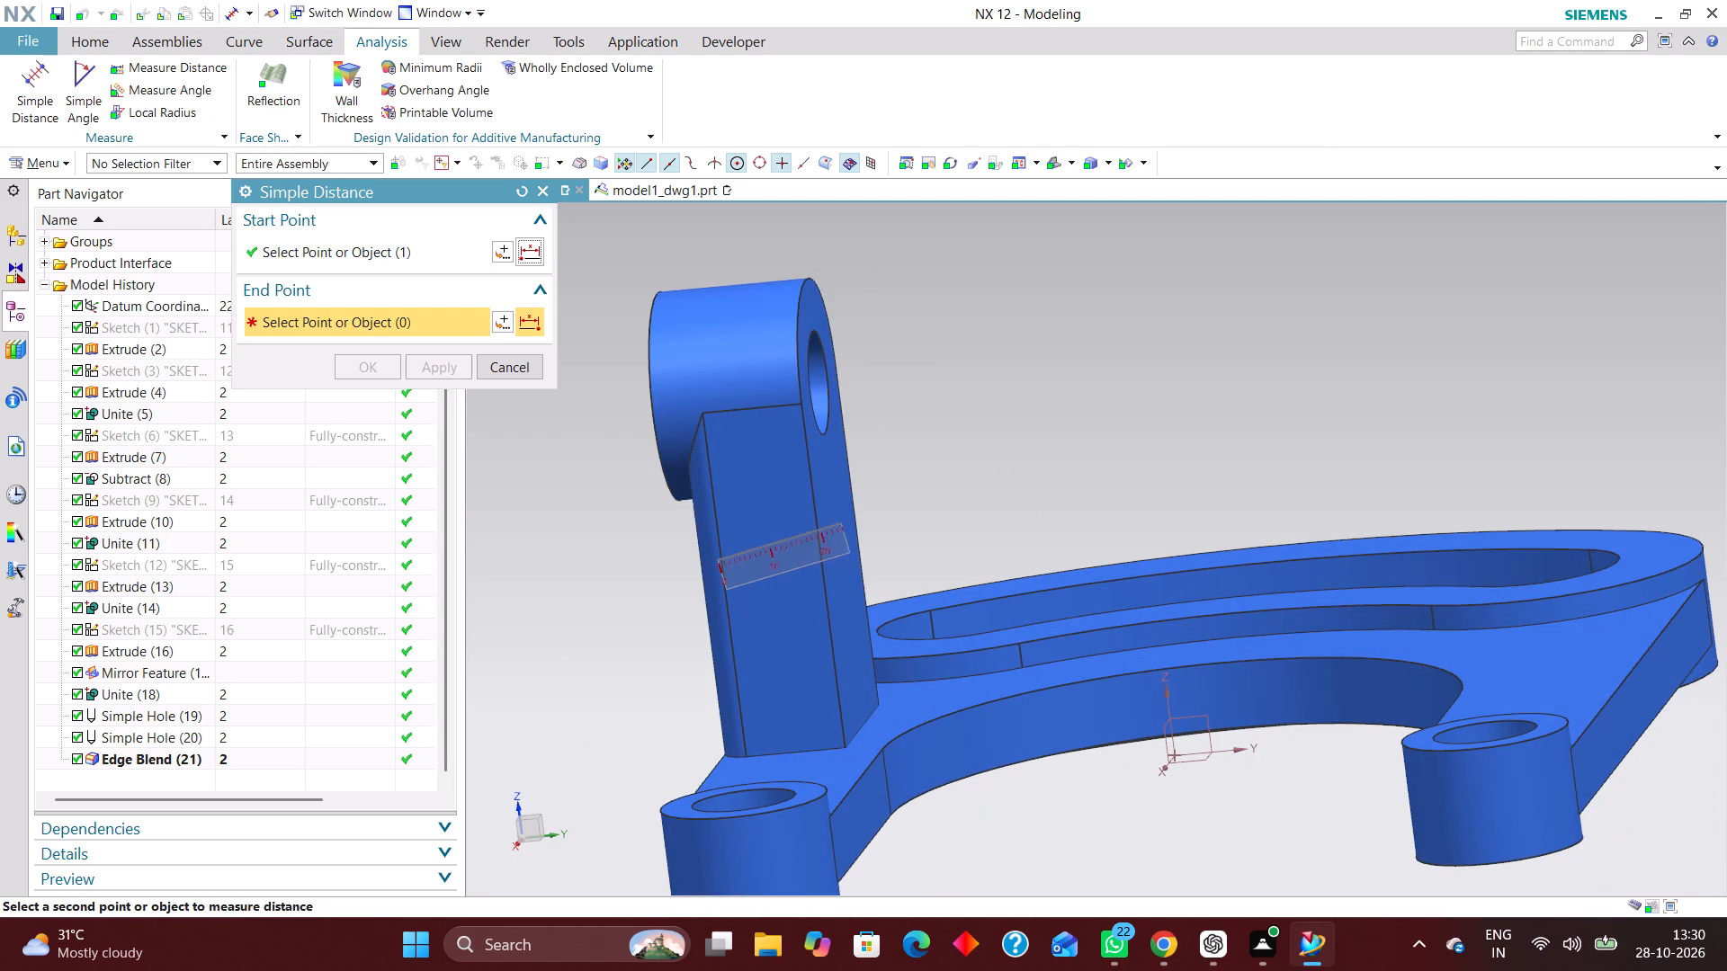
pyautogui.click(840, 524)
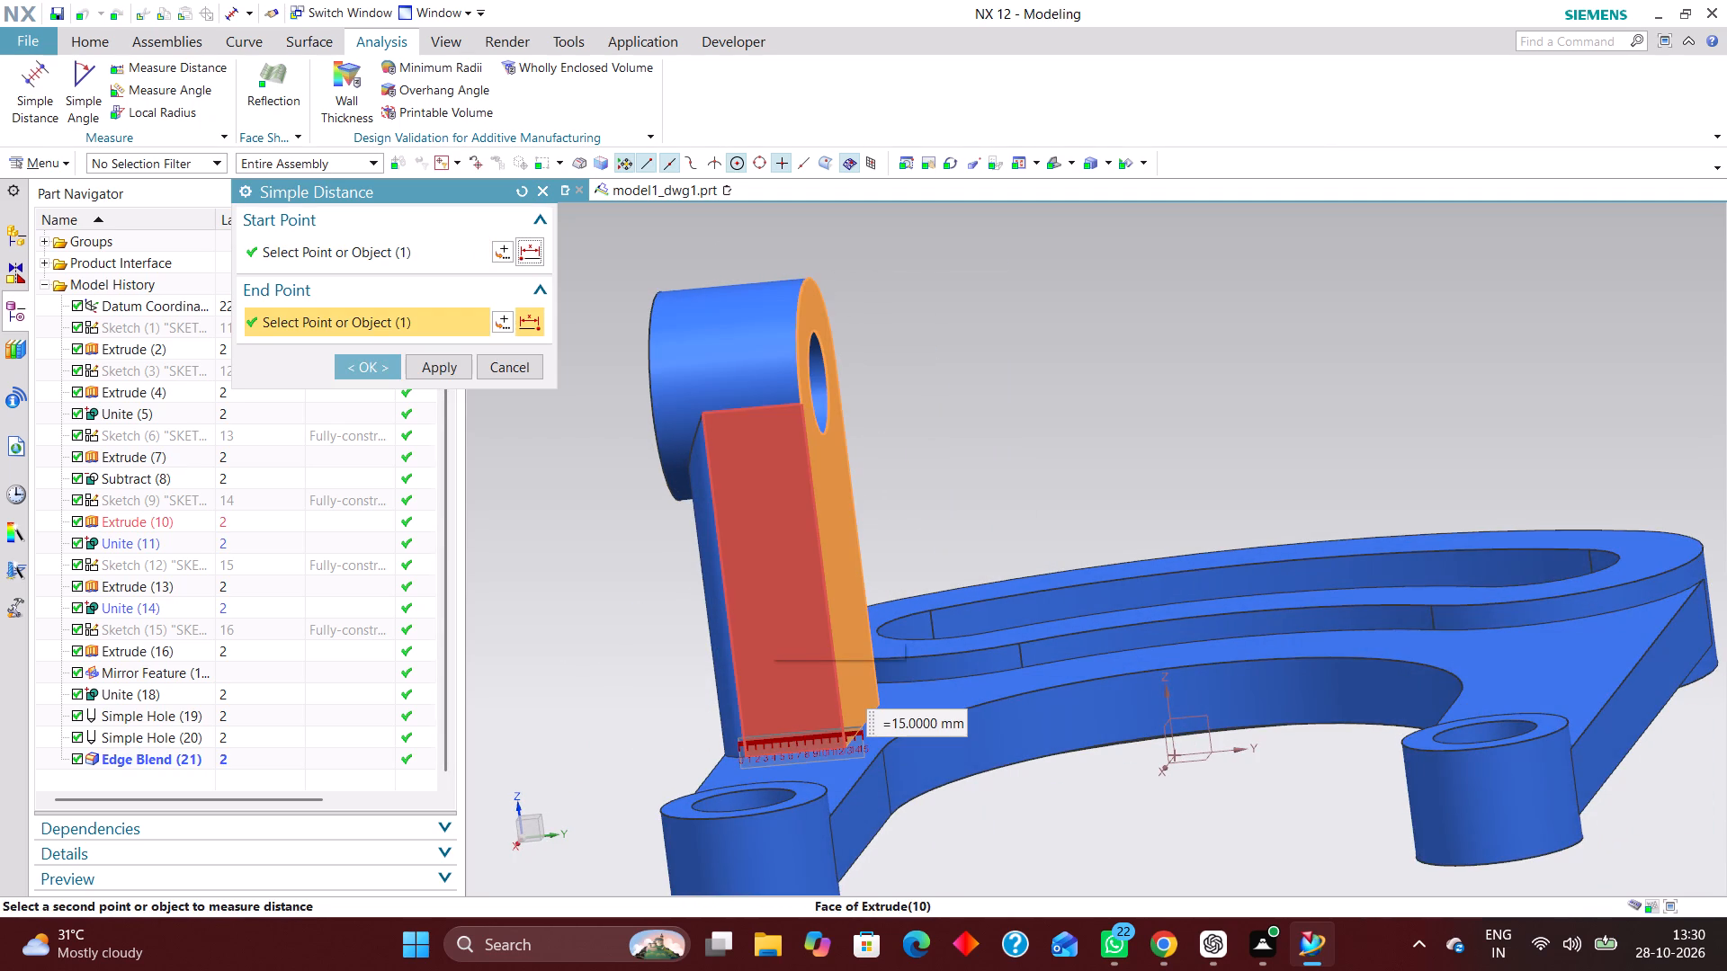
pyautogui.click(515, 365)
# Return to the model1_dwg1 drawing, update its out-of-date views and check the upright's dimensions in the top view.
pyautogui.click(635, 197)
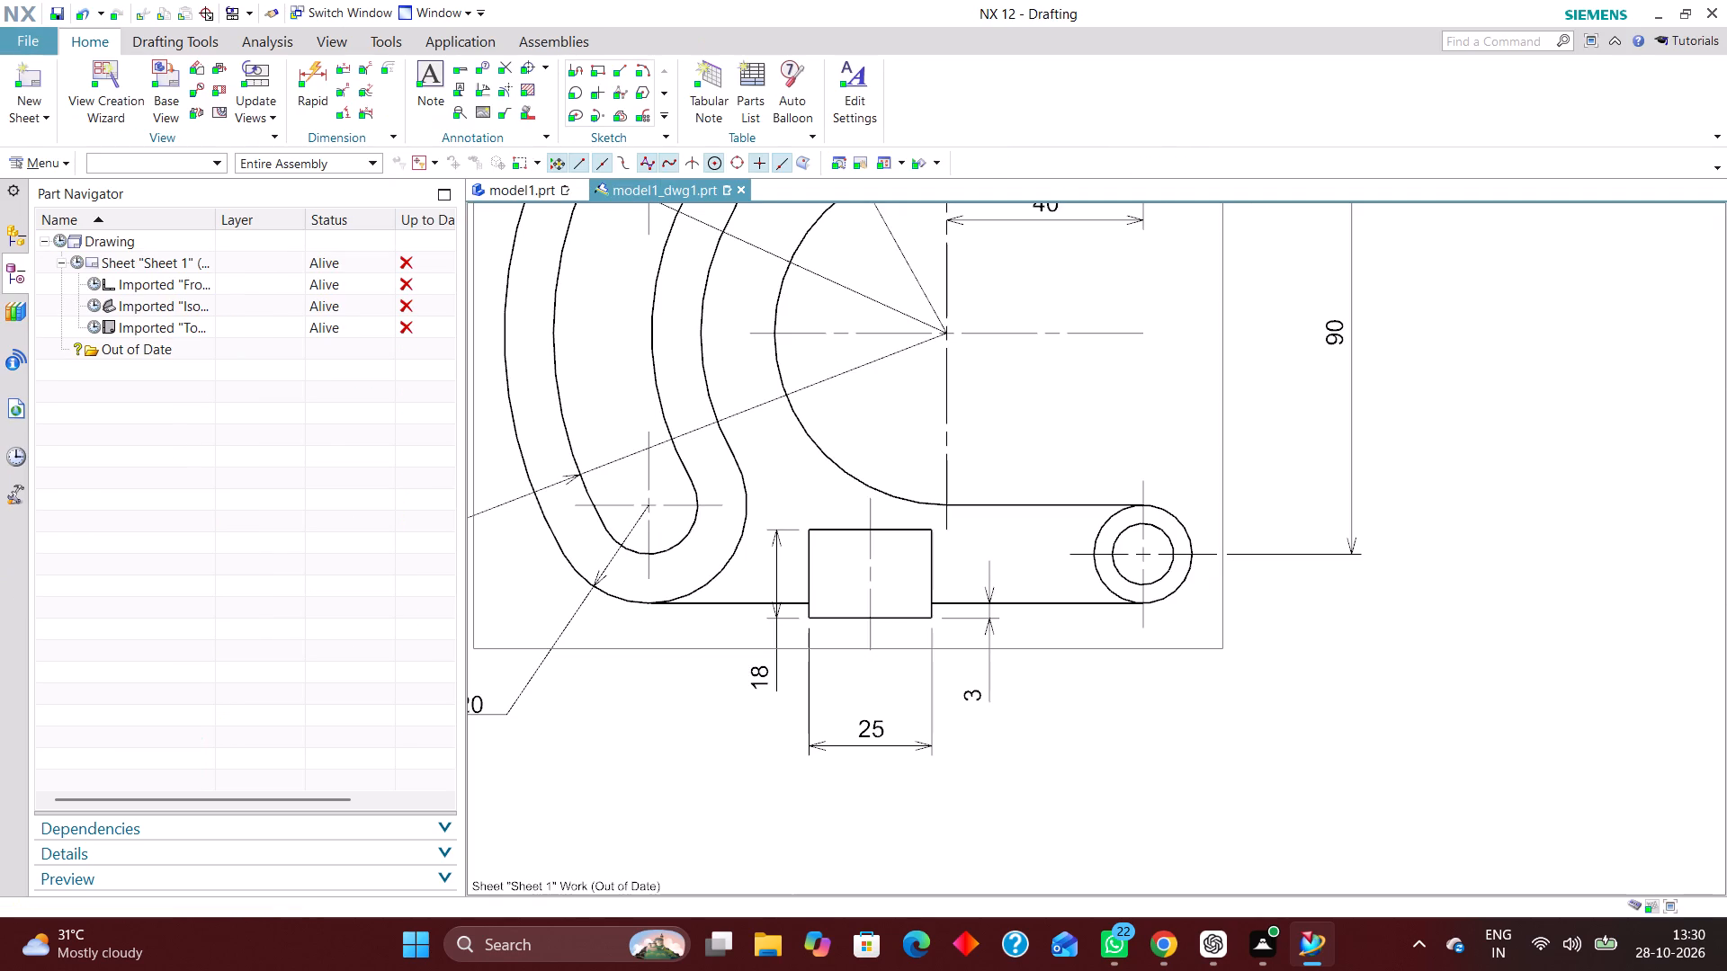
pyautogui.scroll(-4, 872, 562)
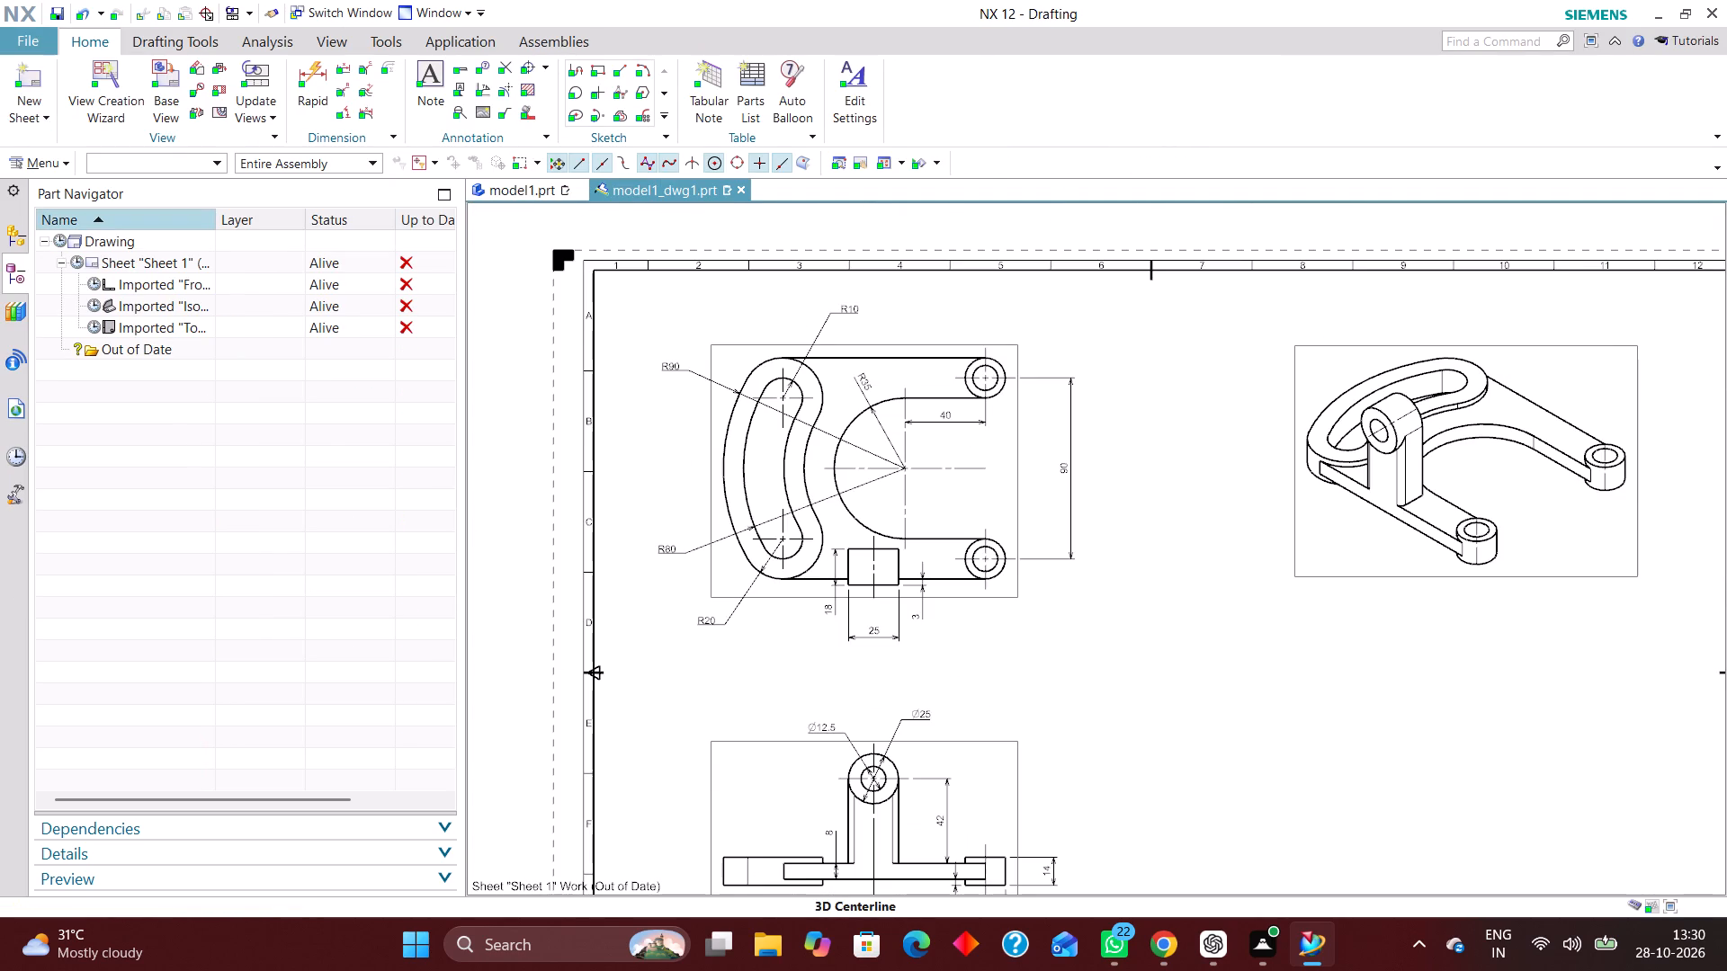
pyautogui.click(60, 235)
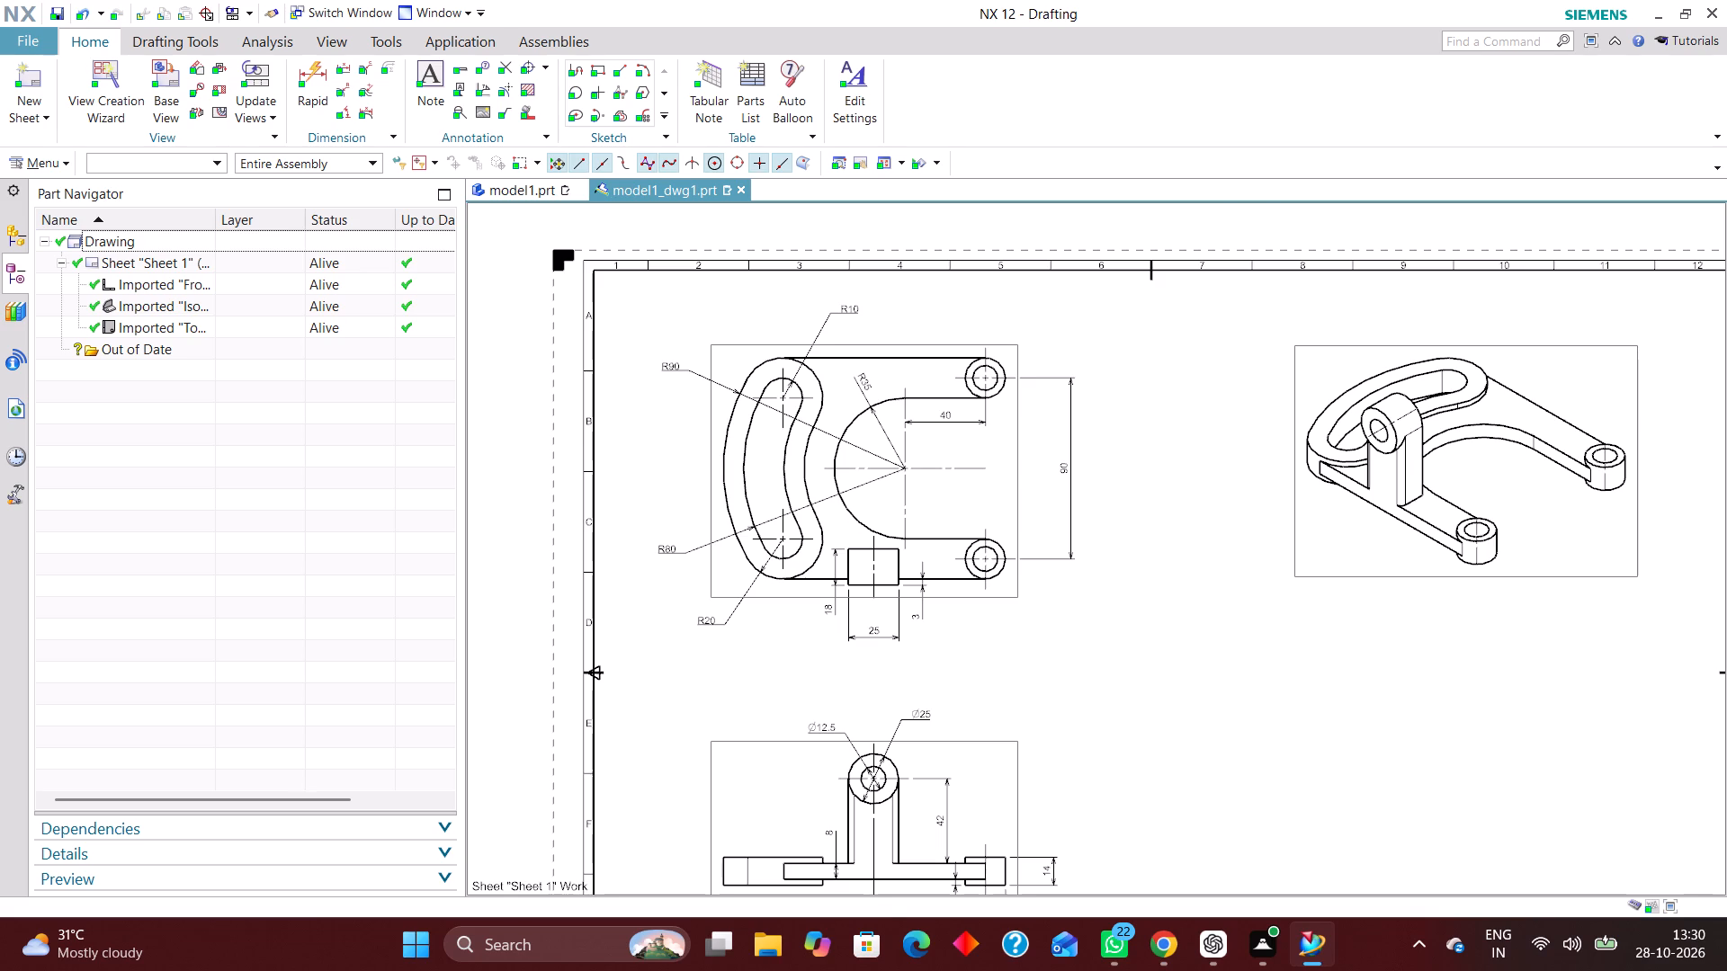
pyautogui.scroll(4, 870, 566)
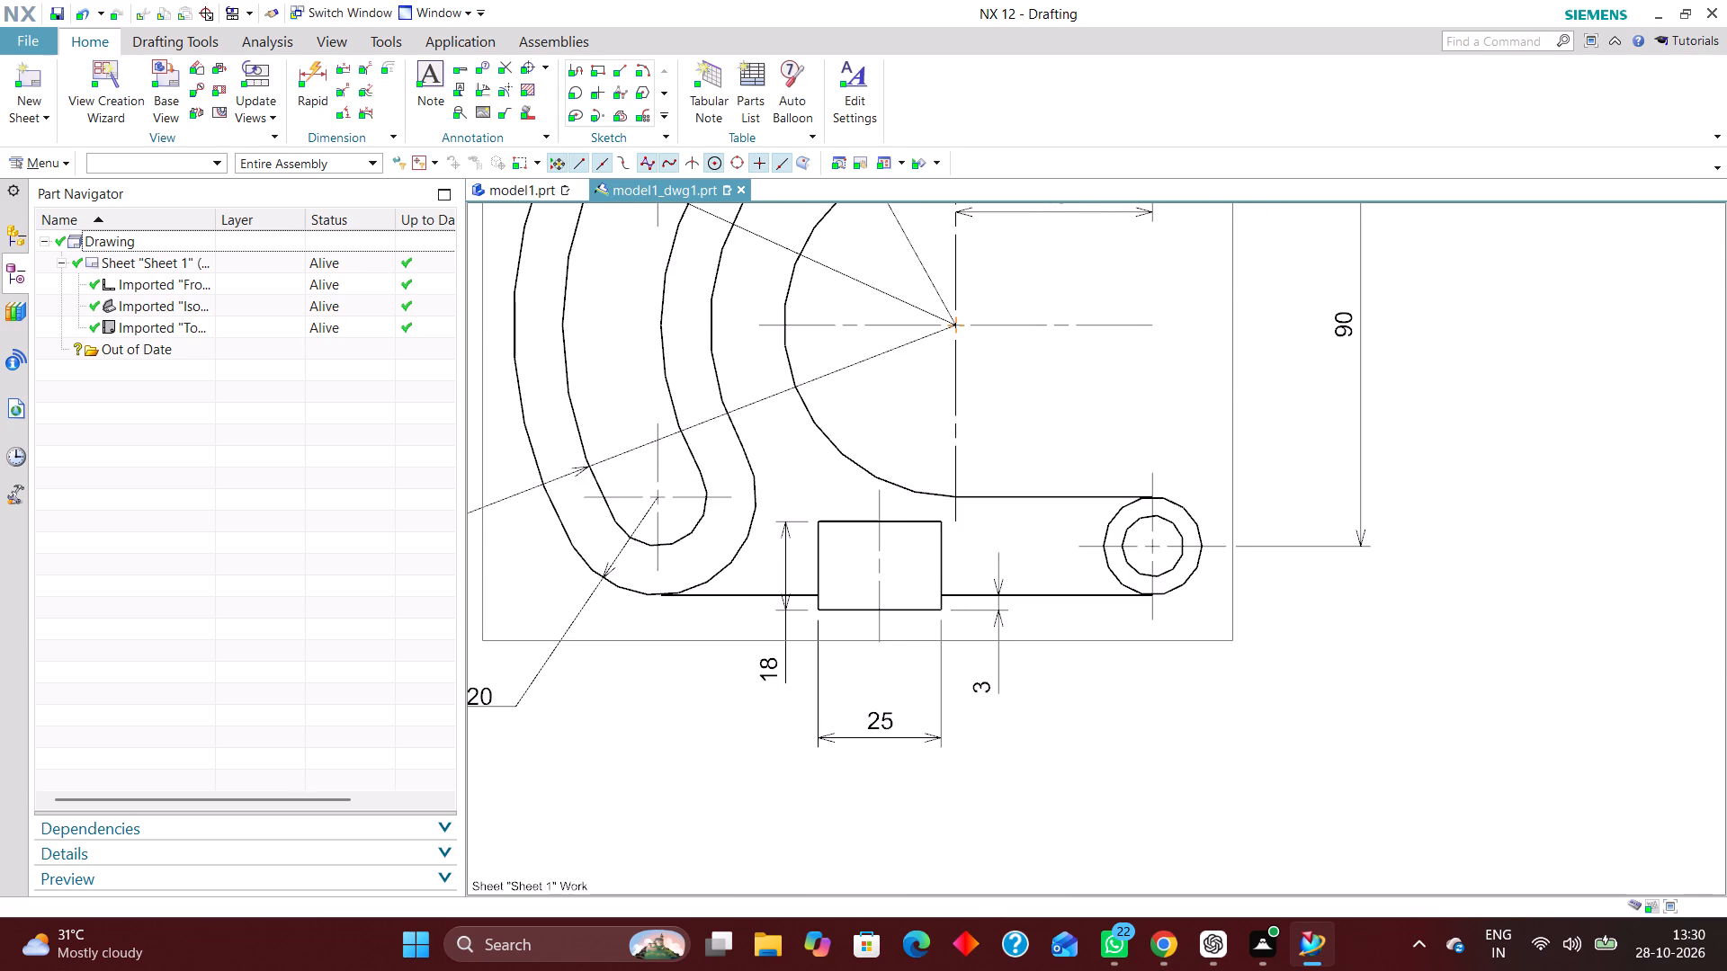
pyautogui.scroll(-6, 828, 558)
pyautogui.scroll(1, 842, 624)
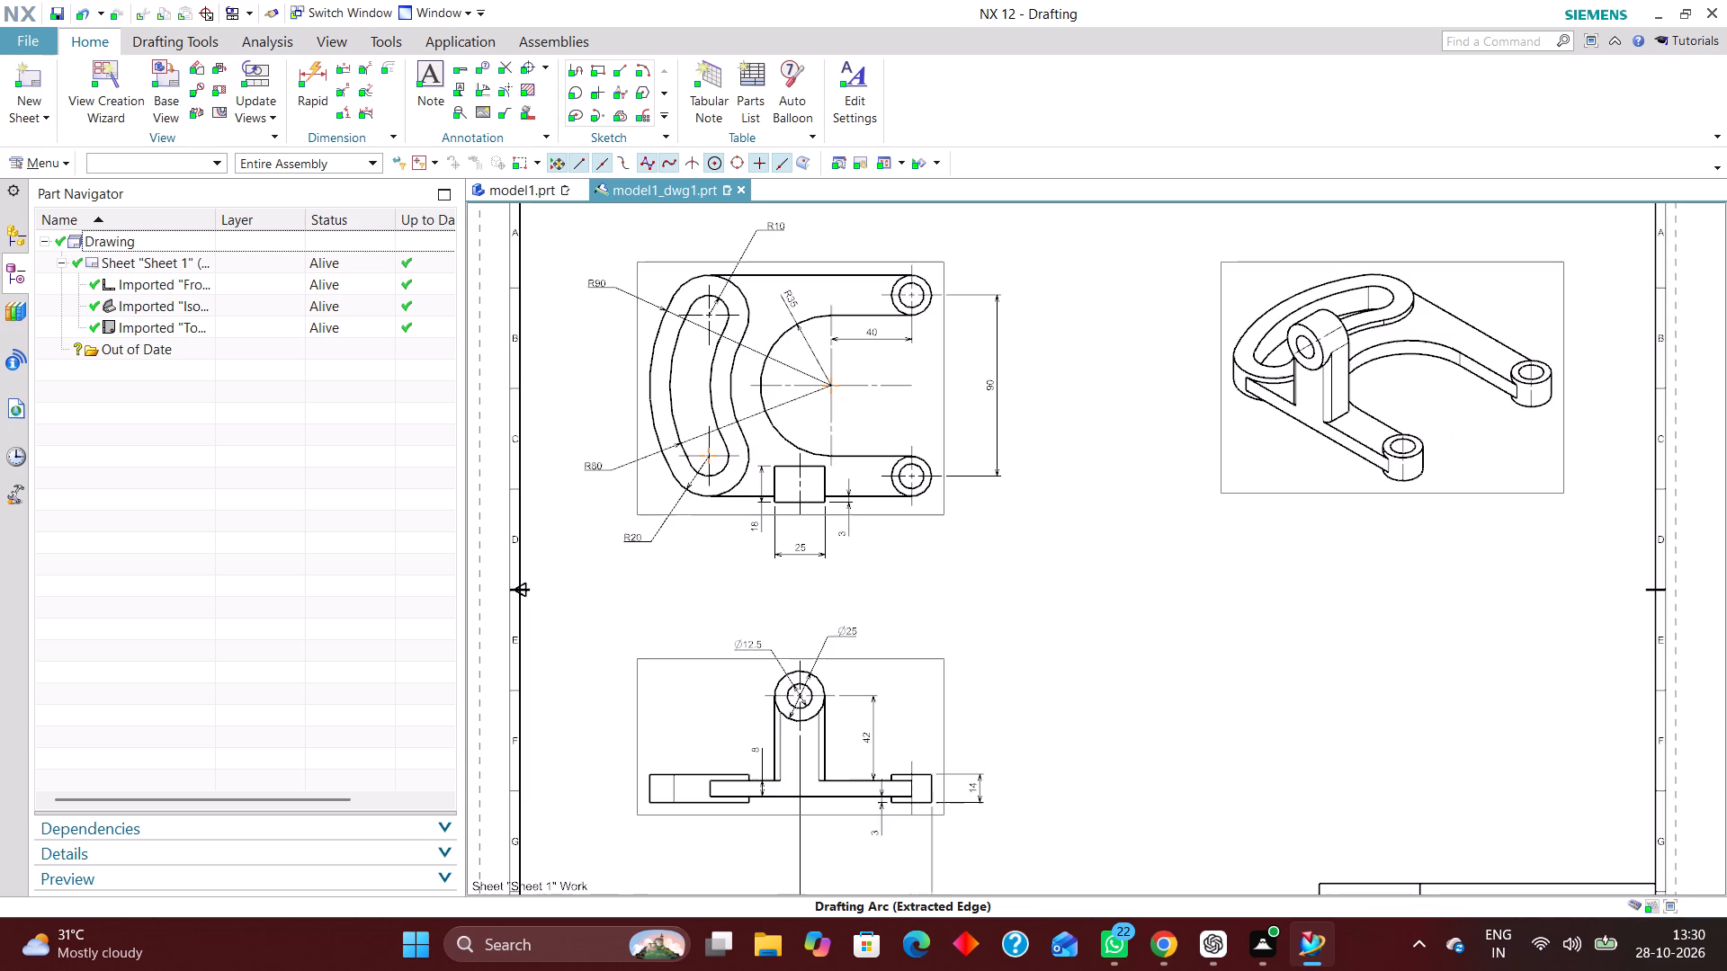
pyautogui.scroll(1, 842, 628)
# In the model part, measure the distance from the boss's front face to the upright's back face with Simple Distance.
pyautogui.click(522, 192)
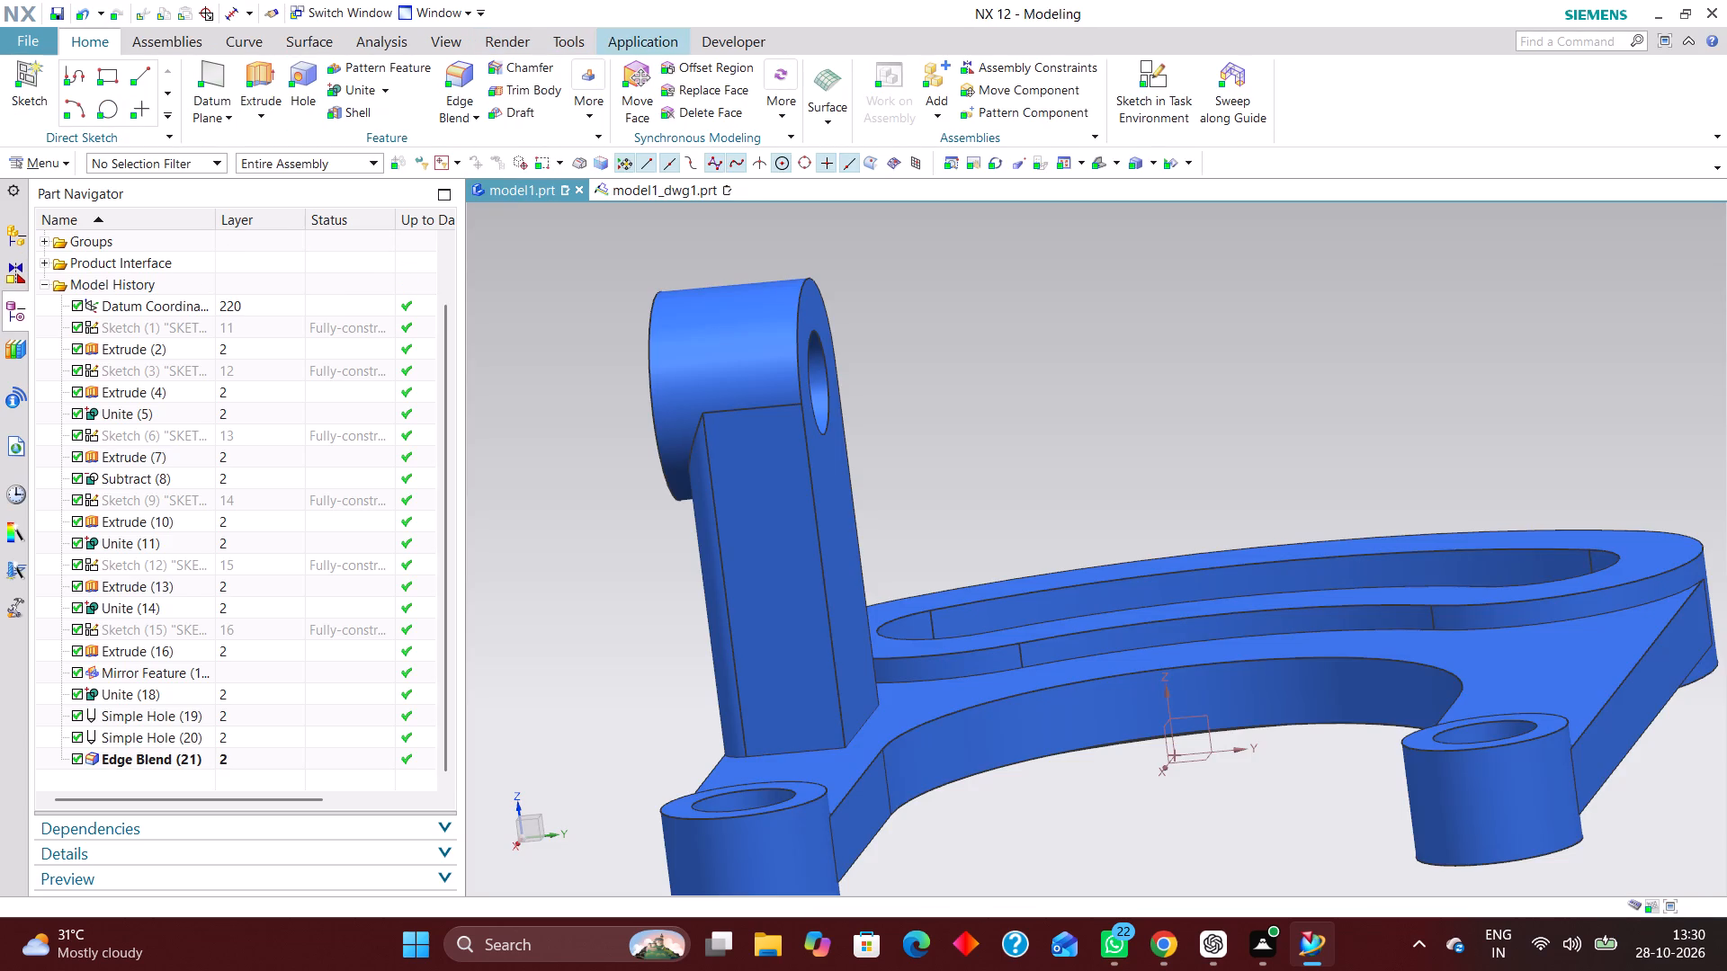
pyautogui.click(376, 46)
pyautogui.click(23, 69)
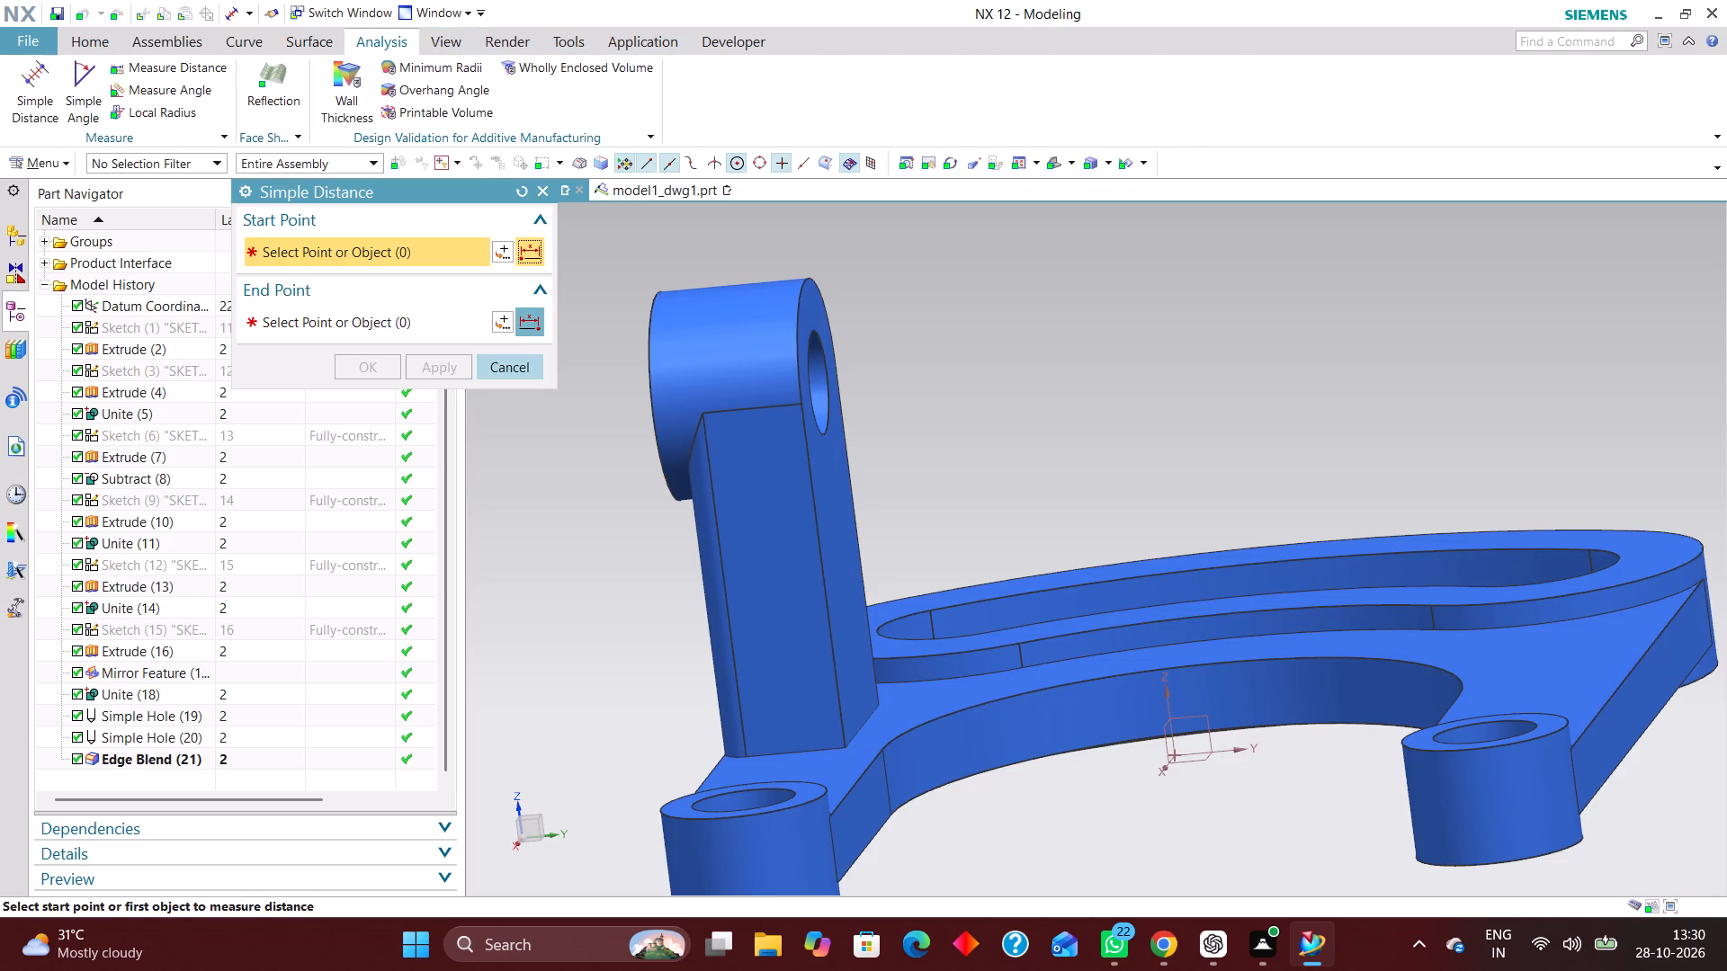
pyautogui.moveTo(567, 388); pyautogui.dragTo(616, 379, button='middle')
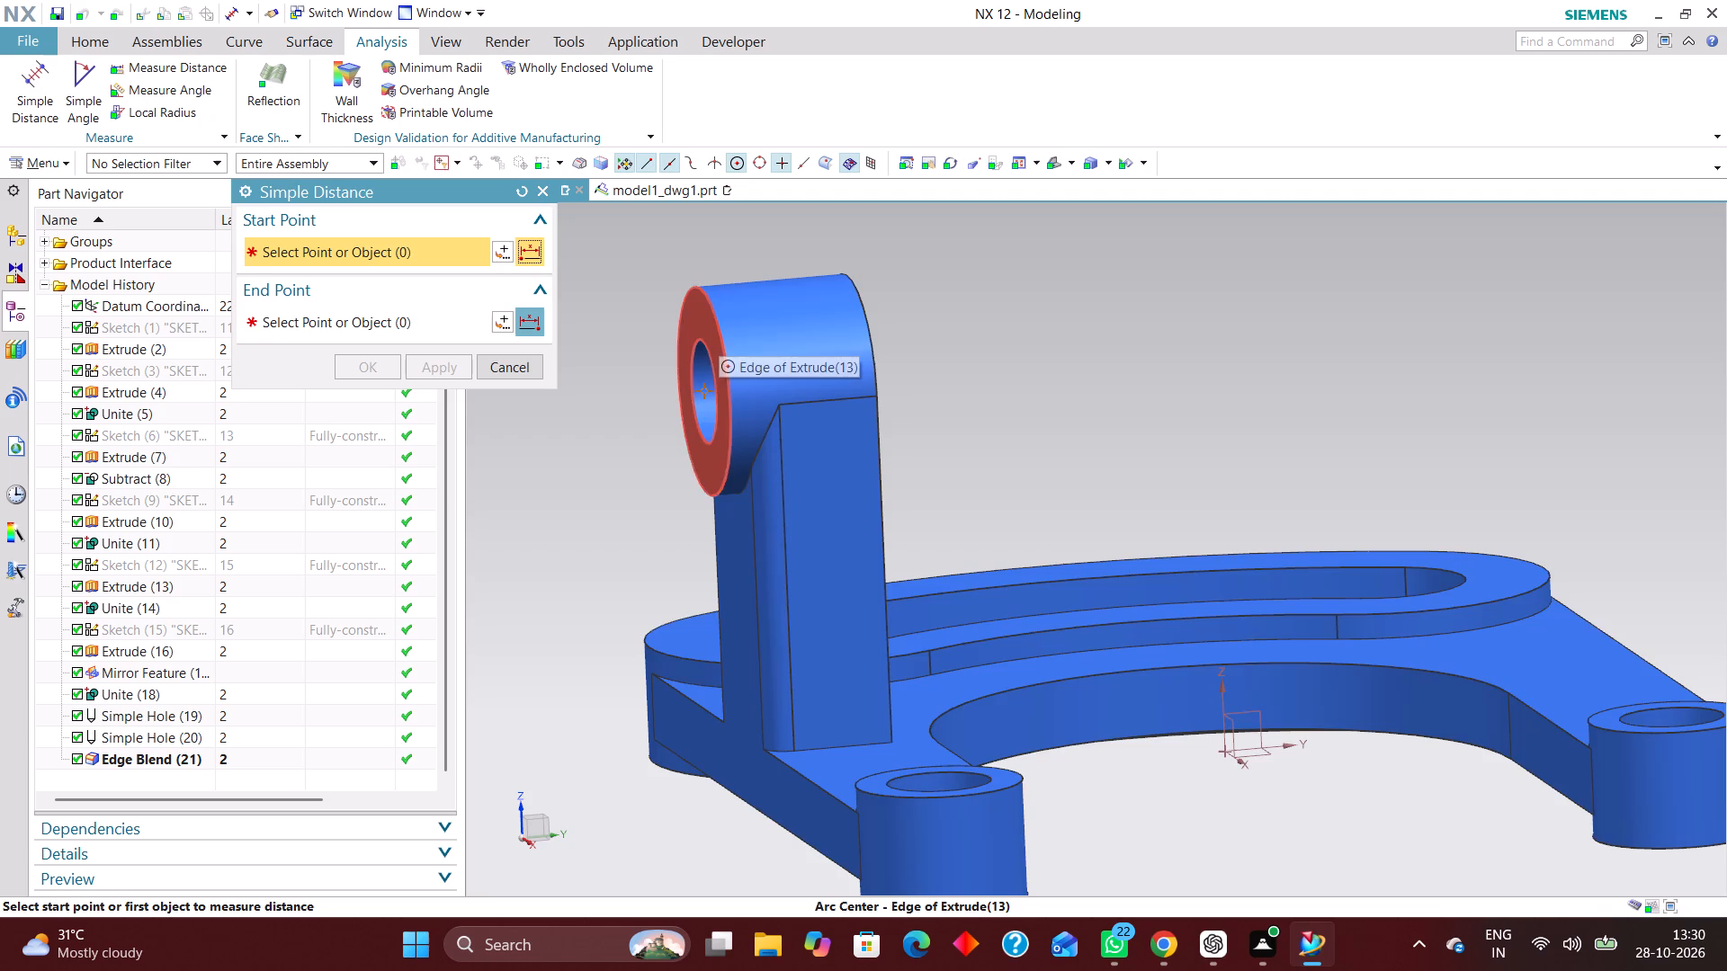
pyautogui.scroll(3, 689, 336)
pyautogui.click(726, 315)
pyautogui.moveTo(988, 472); pyautogui.dragTo(899, 471, button='middle')
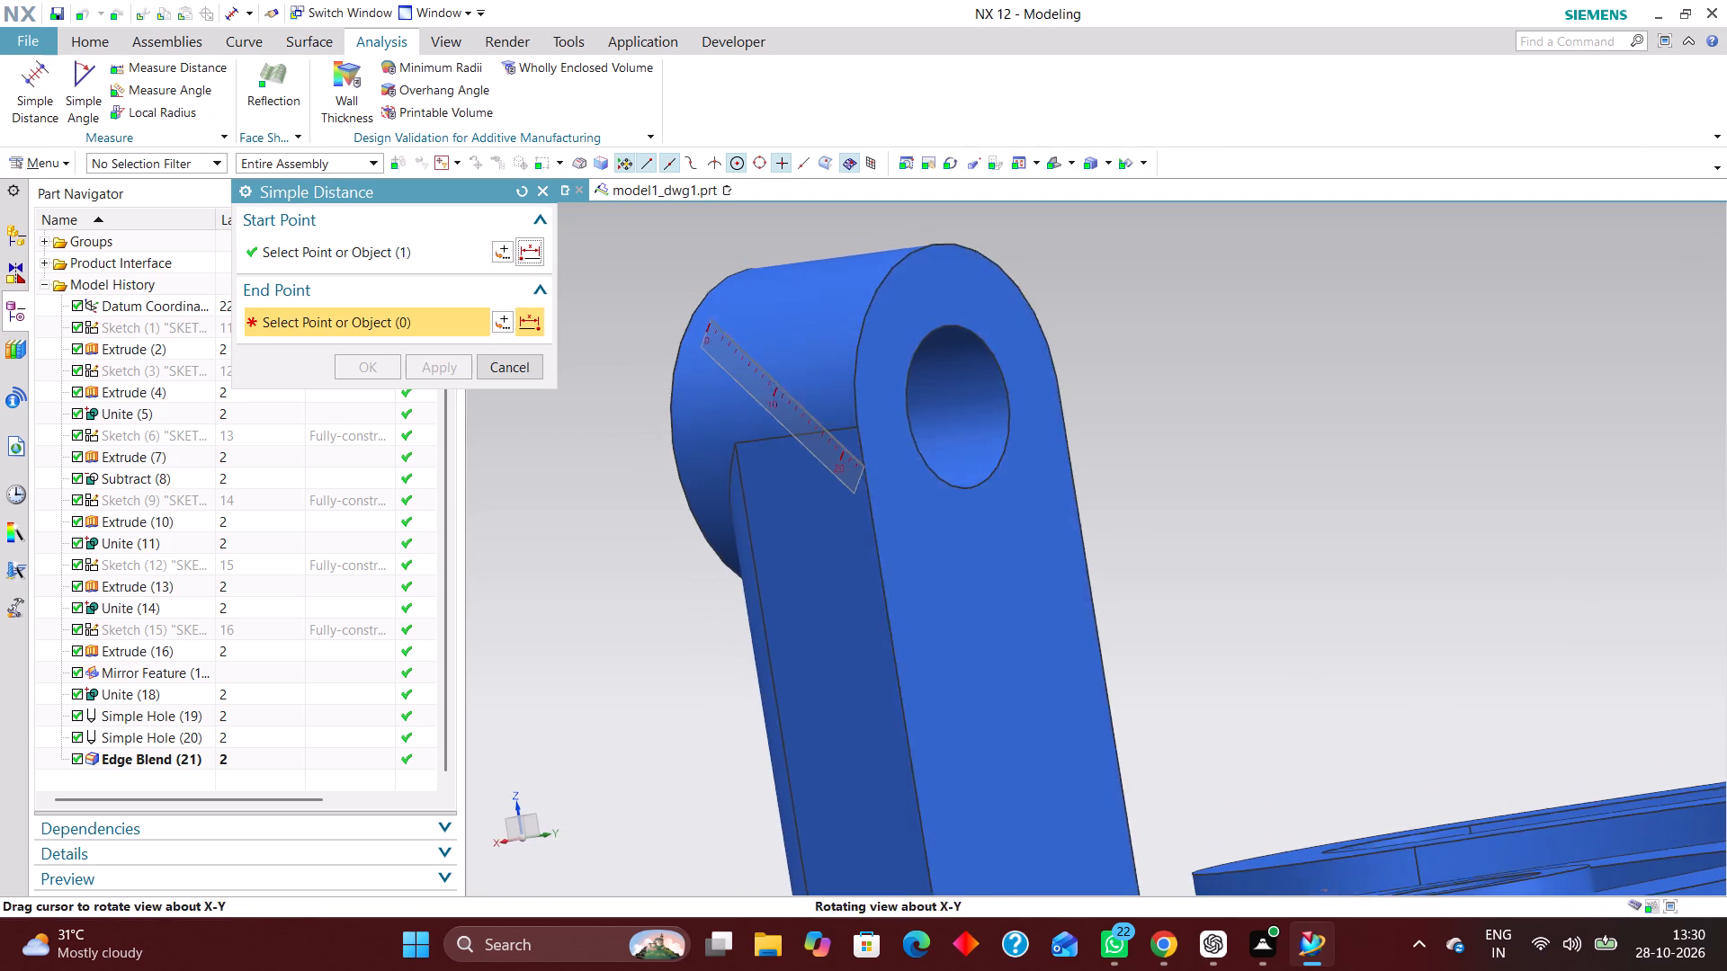
pyautogui.click(921, 488)
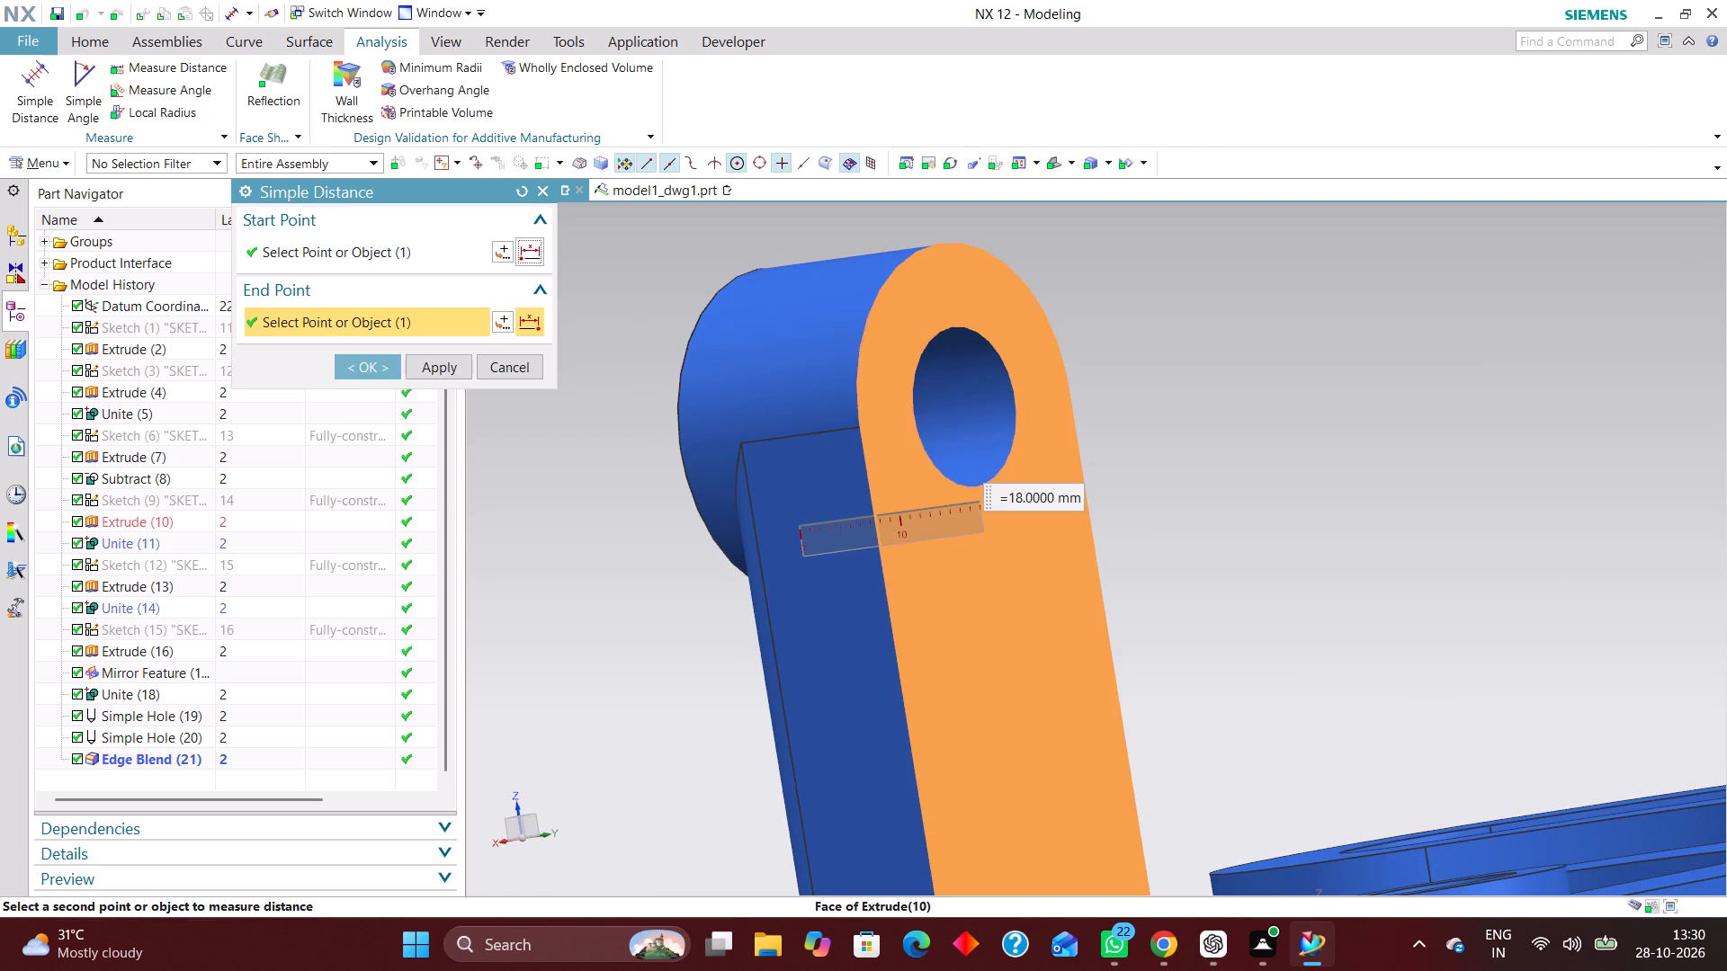
pyautogui.click(505, 364)
# Apply a 3 mm circular Edge Blend to the tangent upper edge of the base's U-shaped inner cutout.
pyautogui.scroll(-3, 700, 454)
pyautogui.moveTo(695, 602); pyautogui.dragTo(777, 618, button='middle')
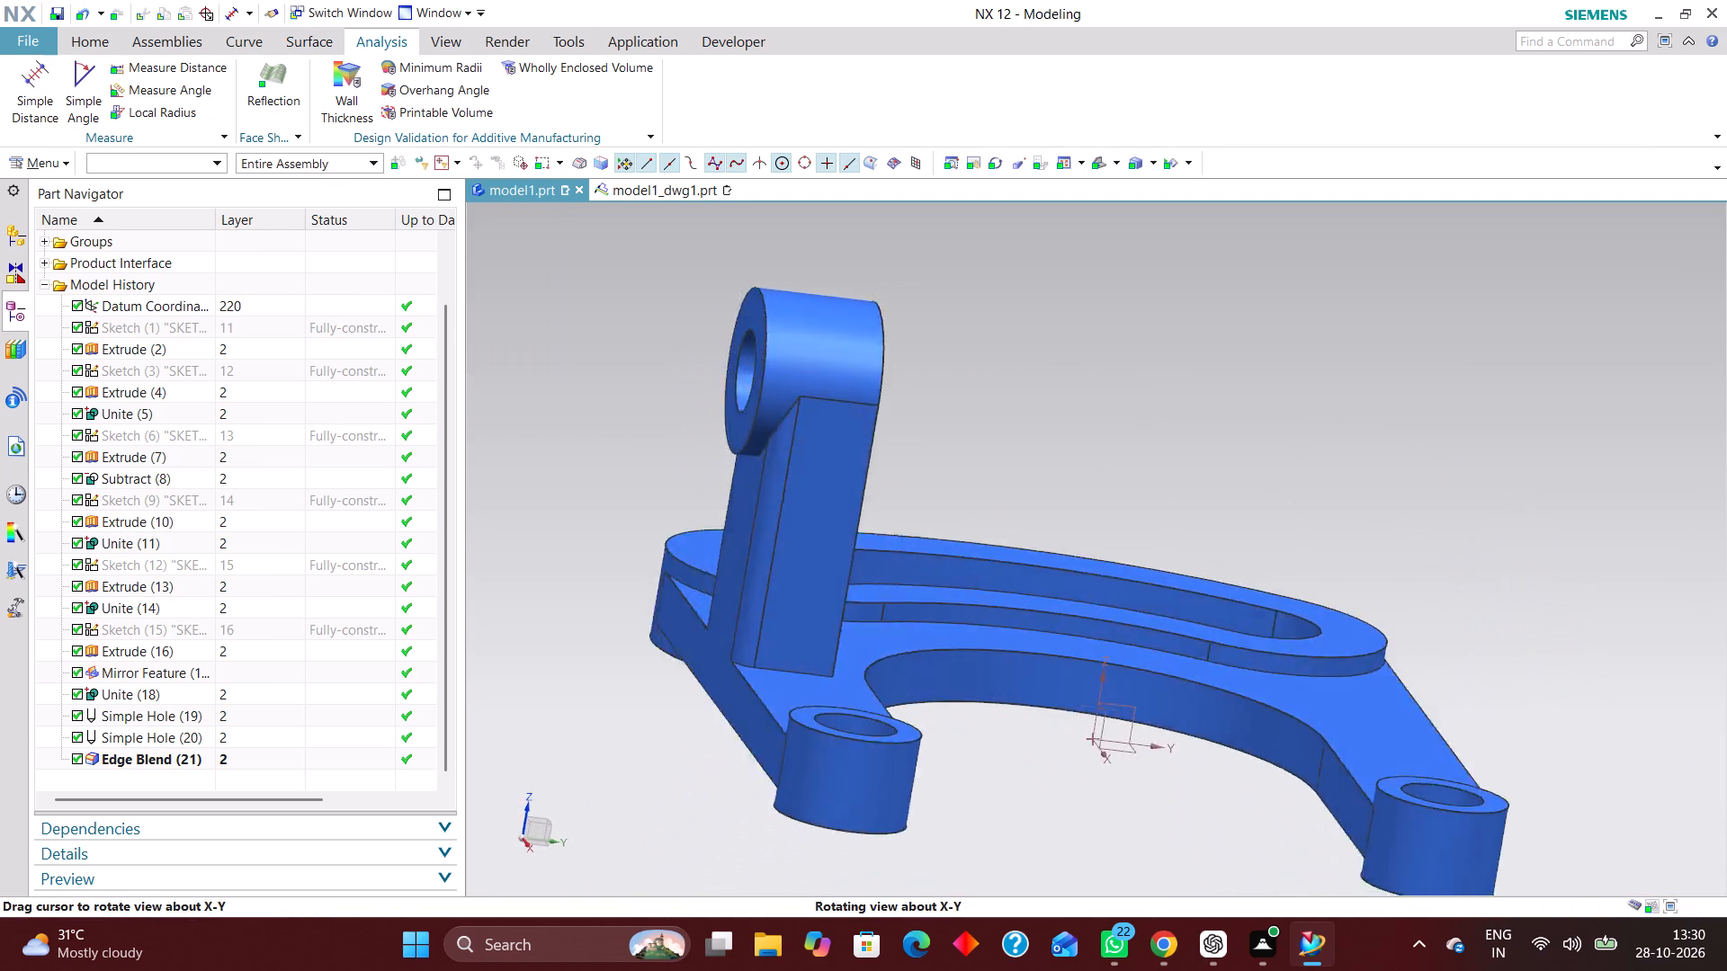
pyautogui.moveTo(777, 618); pyautogui.dragTo(804, 641, button='middle')
pyautogui.click(85, 35)
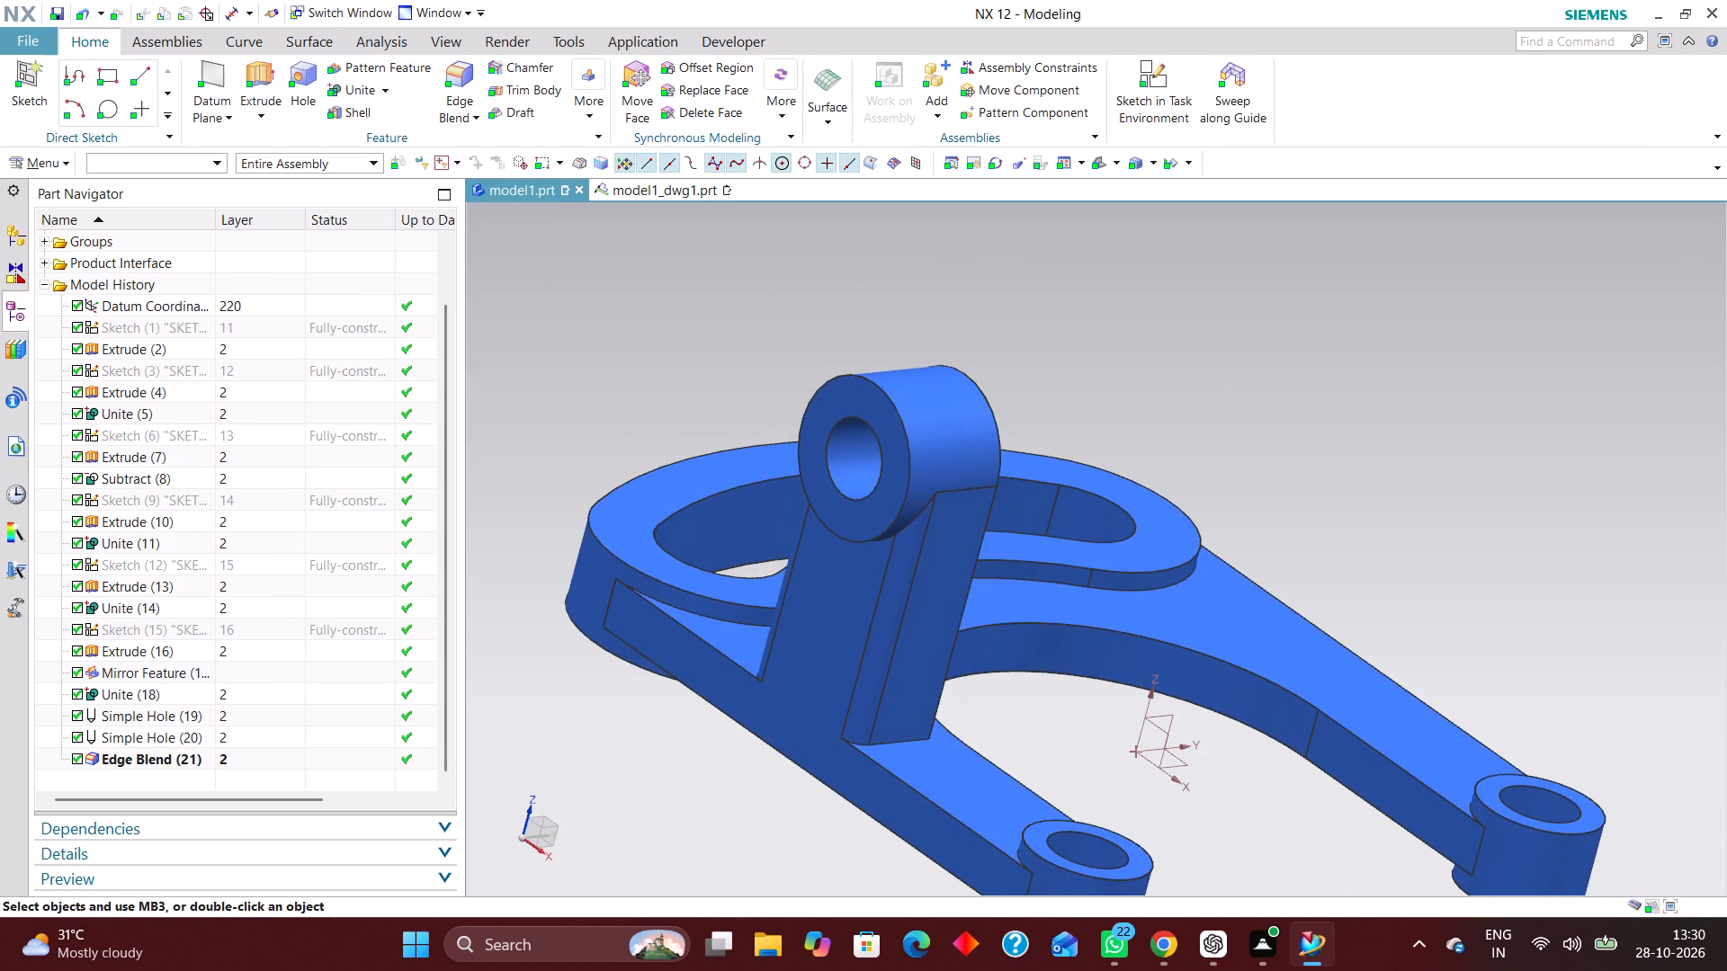
pyautogui.scroll(-2, 724, 370)
pyautogui.scroll(2, 694, 324)
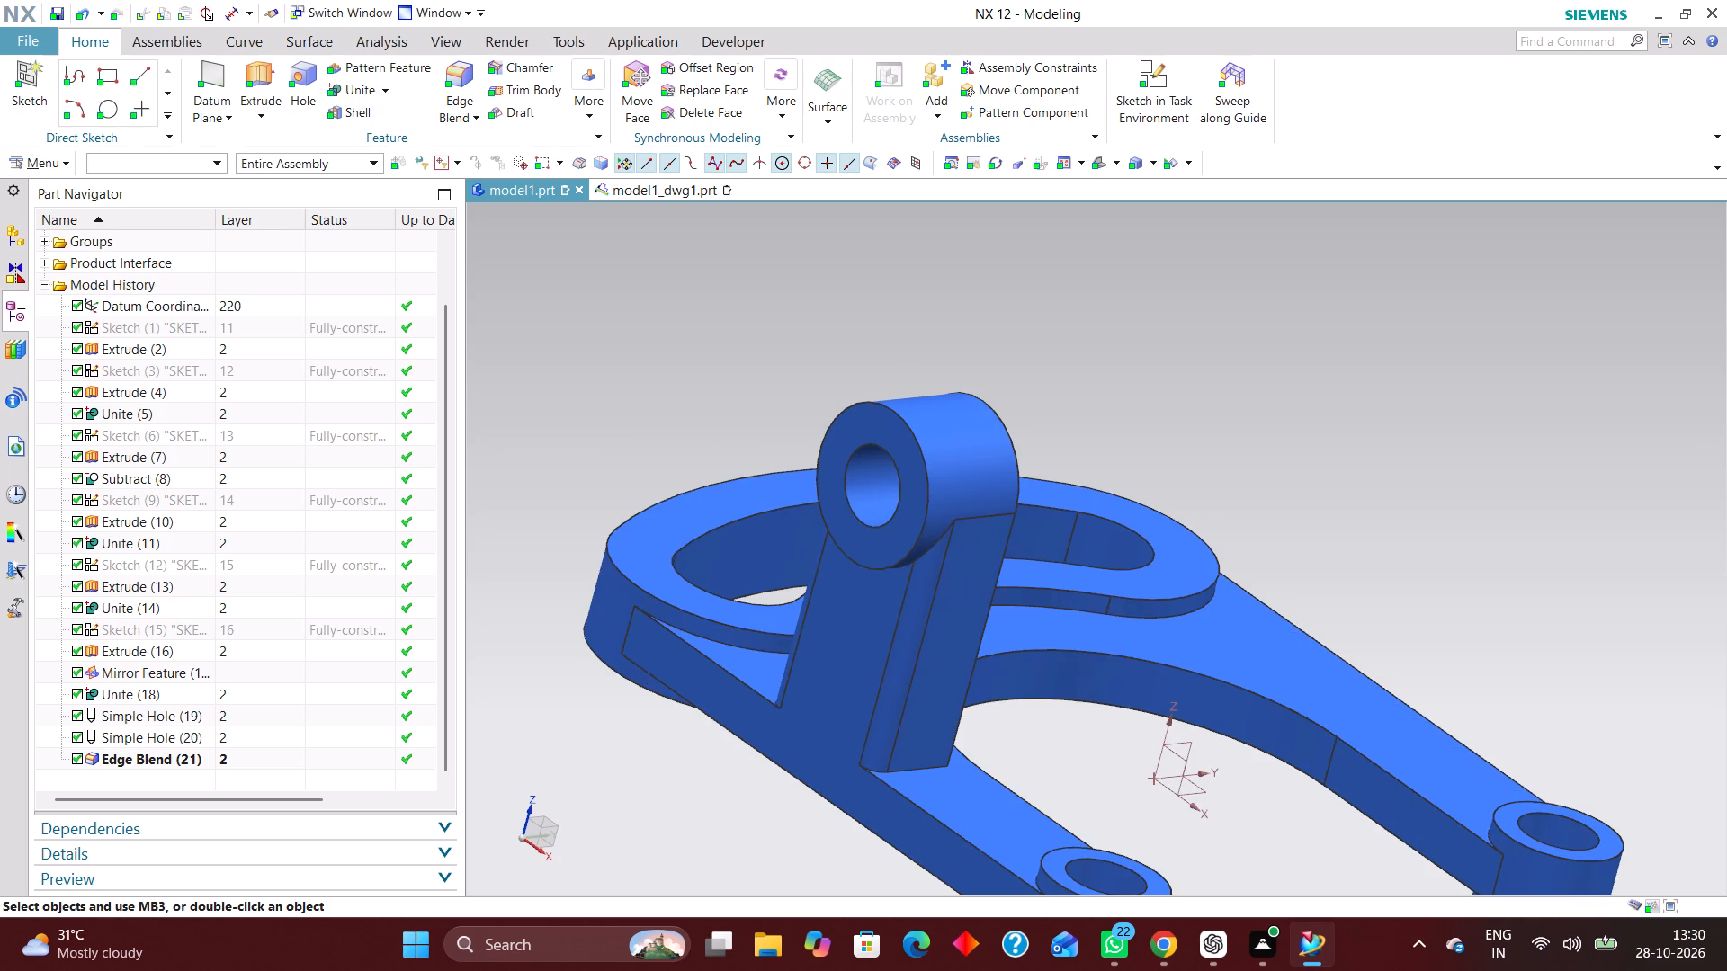
pyautogui.click(470, 76)
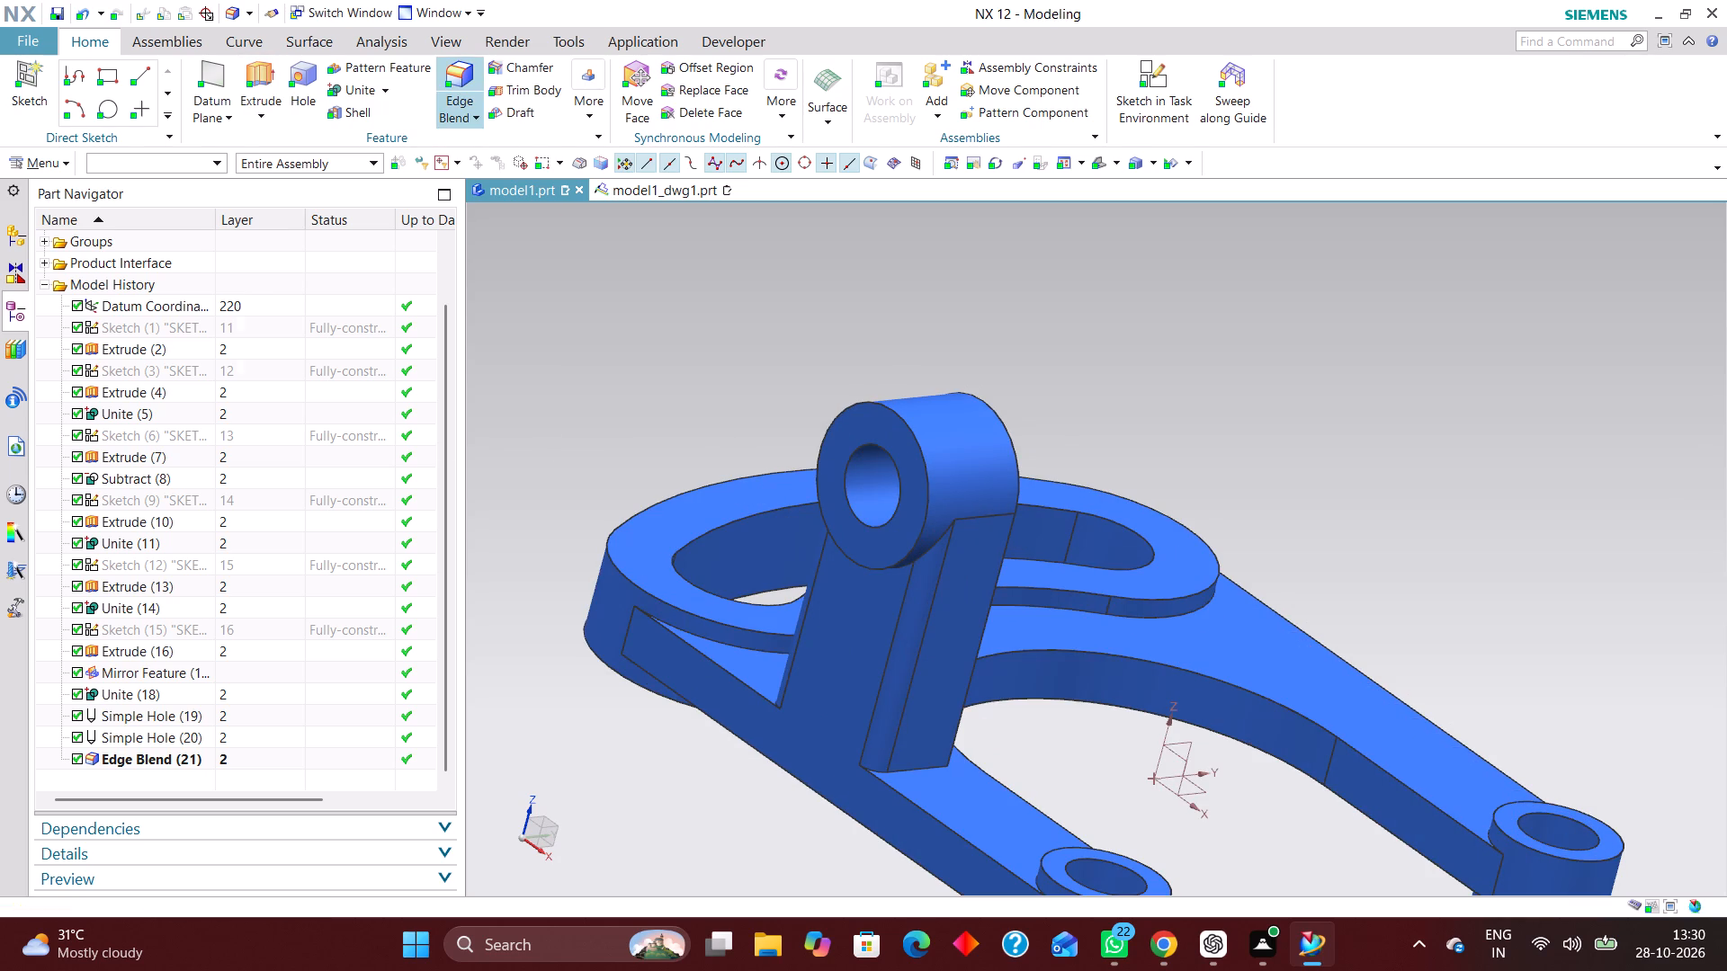
pyautogui.scroll(1, 1051, 601)
pyautogui.click(1051, 660)
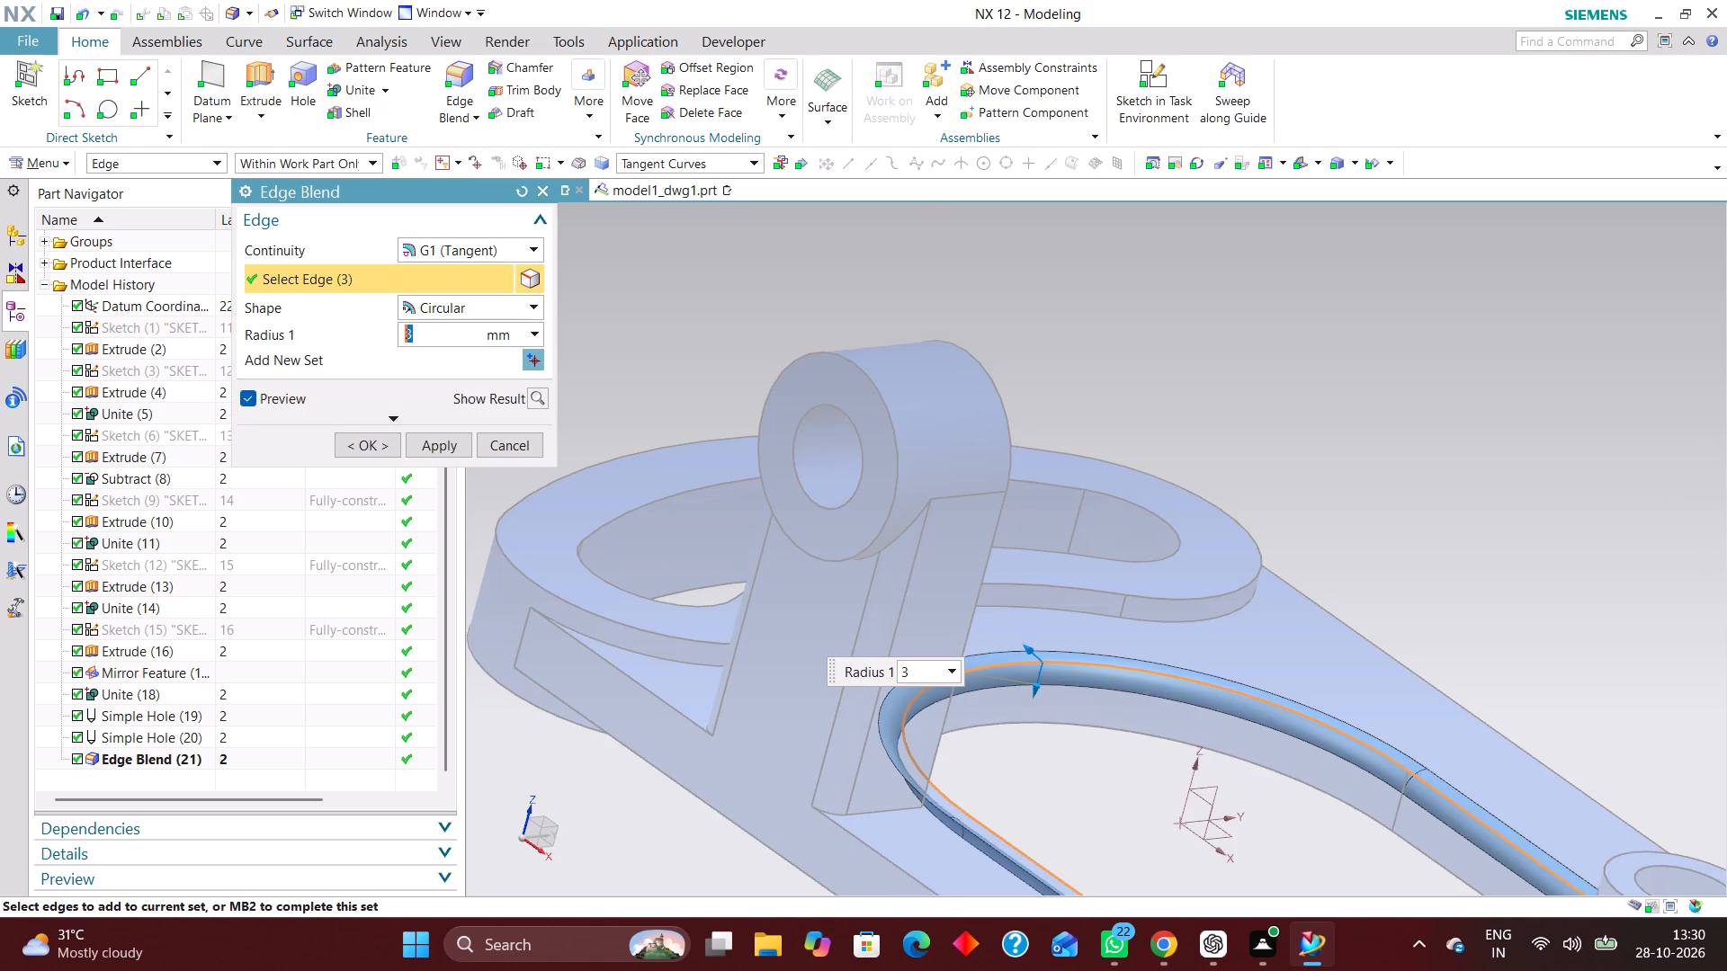
pyautogui.scroll(-3, 1034, 476)
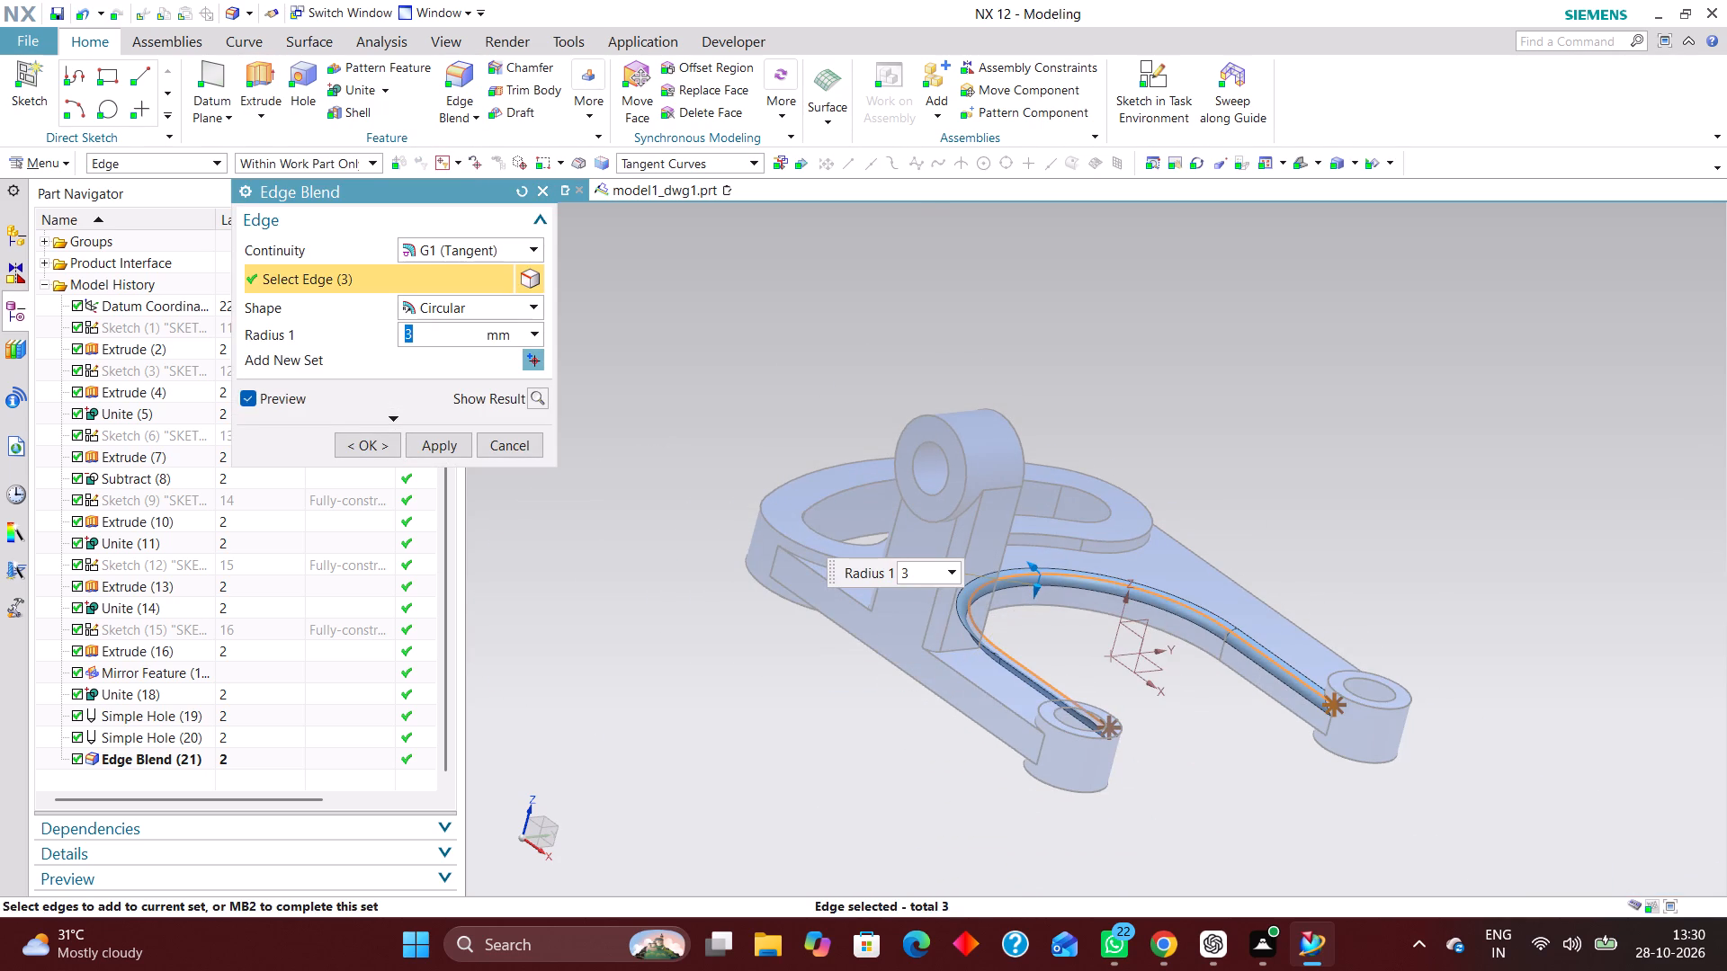
pyautogui.click(380, 447)
pyautogui.moveTo(1125, 442); pyautogui.dragTo(1078, 465, button='middle')
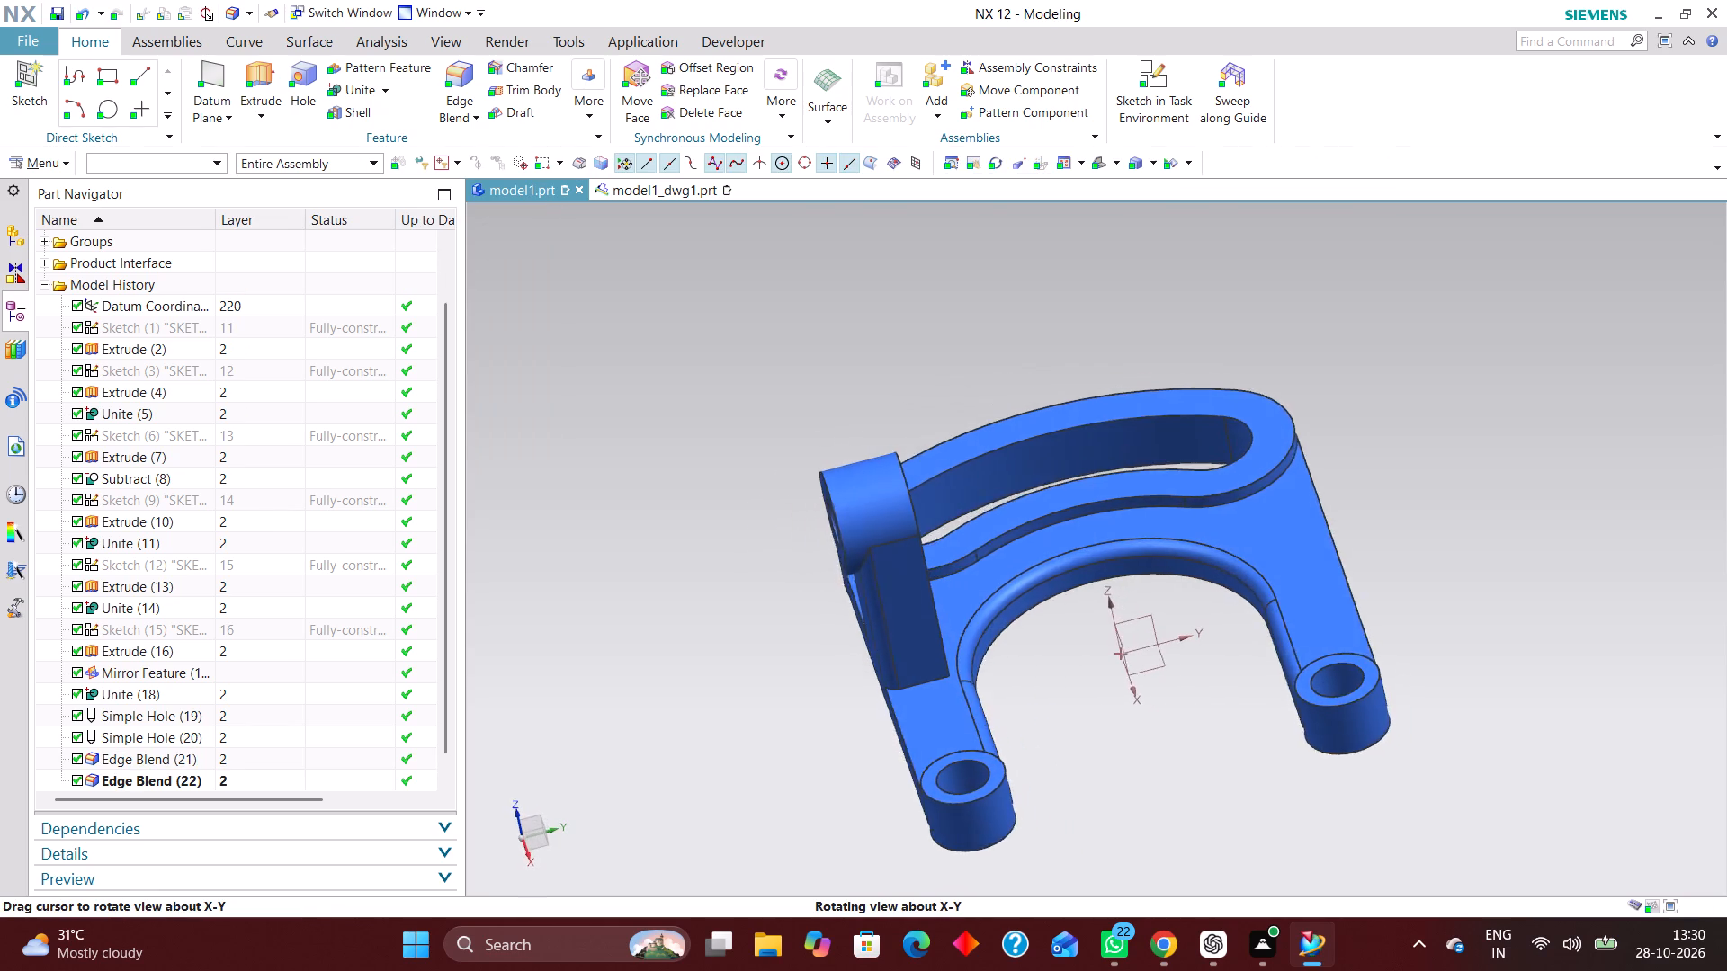
pyautogui.moveTo(1078, 465); pyautogui.dragTo(1109, 459, button='middle')
# Return to the model1_dwg1 drawing, update its out-of-date views and inspect the cutout in the top view.
pyautogui.click(672, 195)
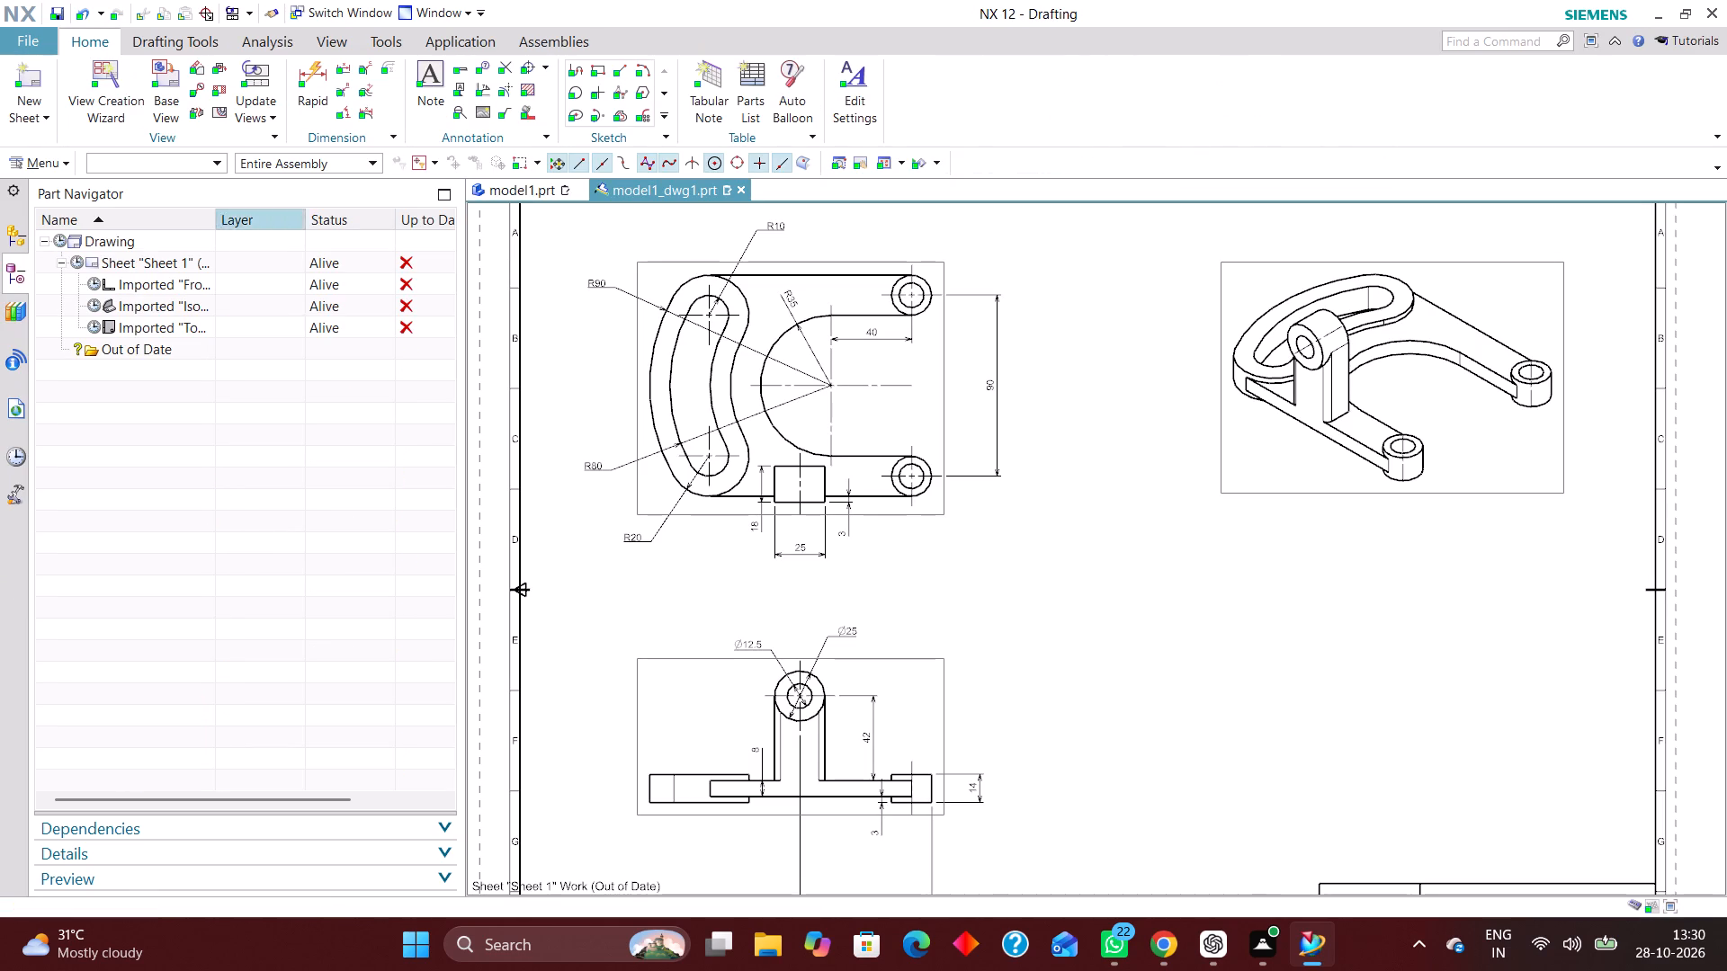
pyautogui.click(58, 238)
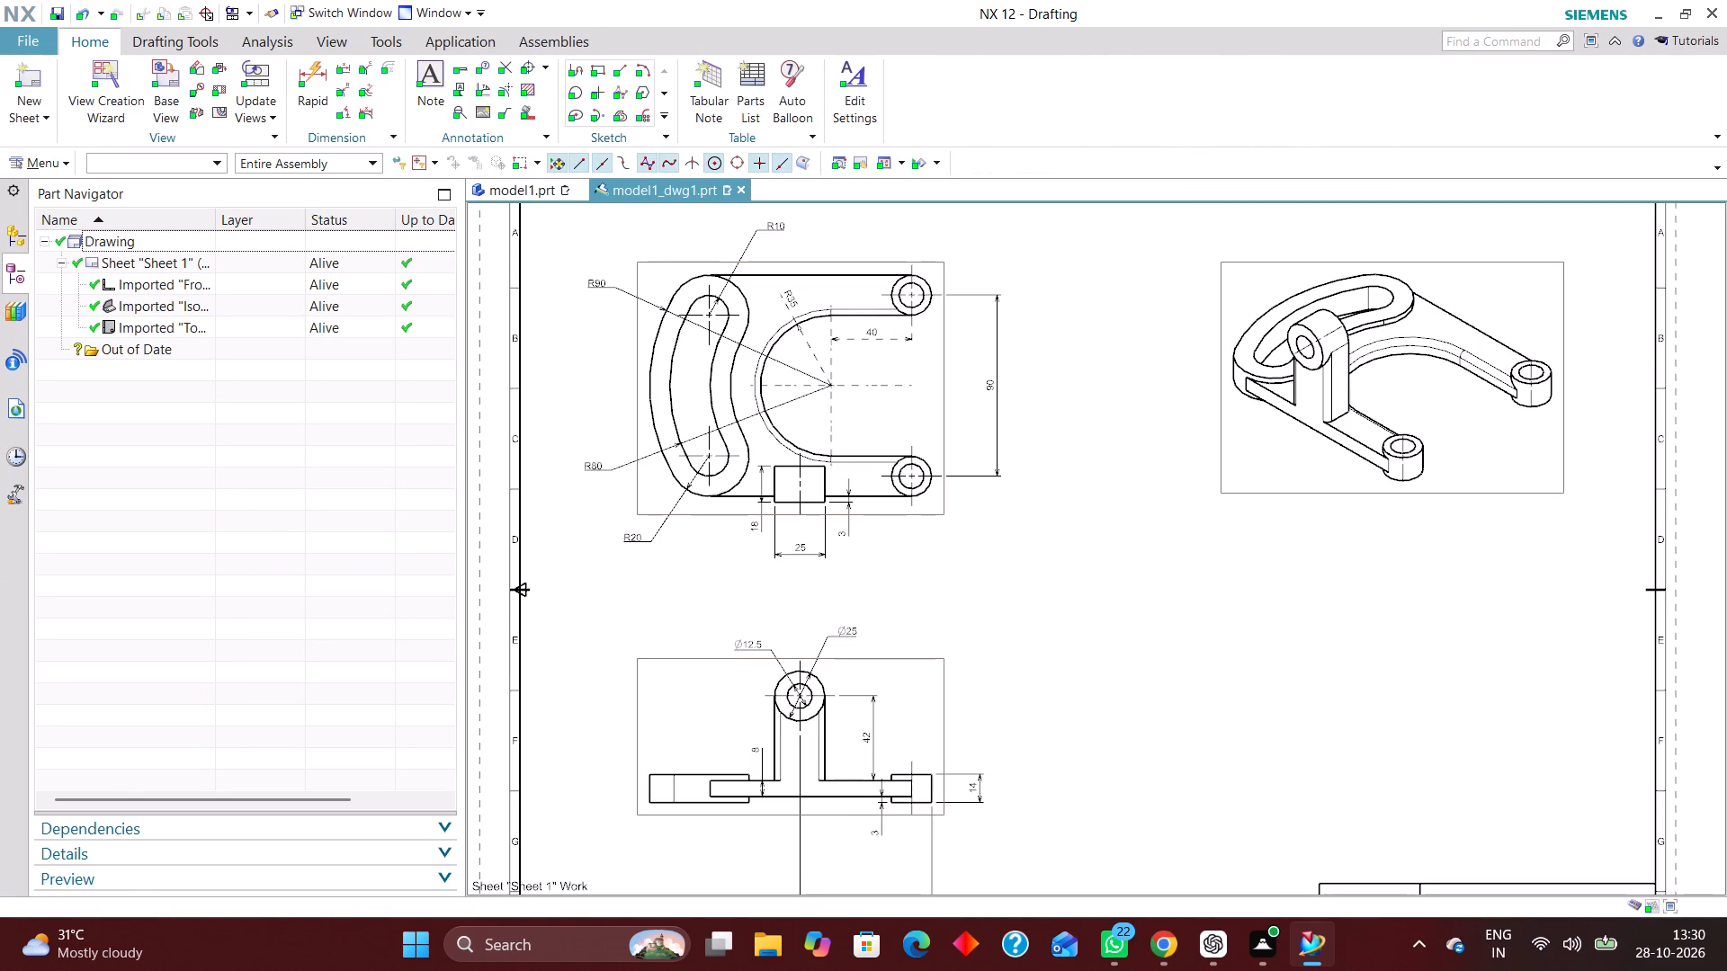
pyautogui.scroll(5, 791, 370)
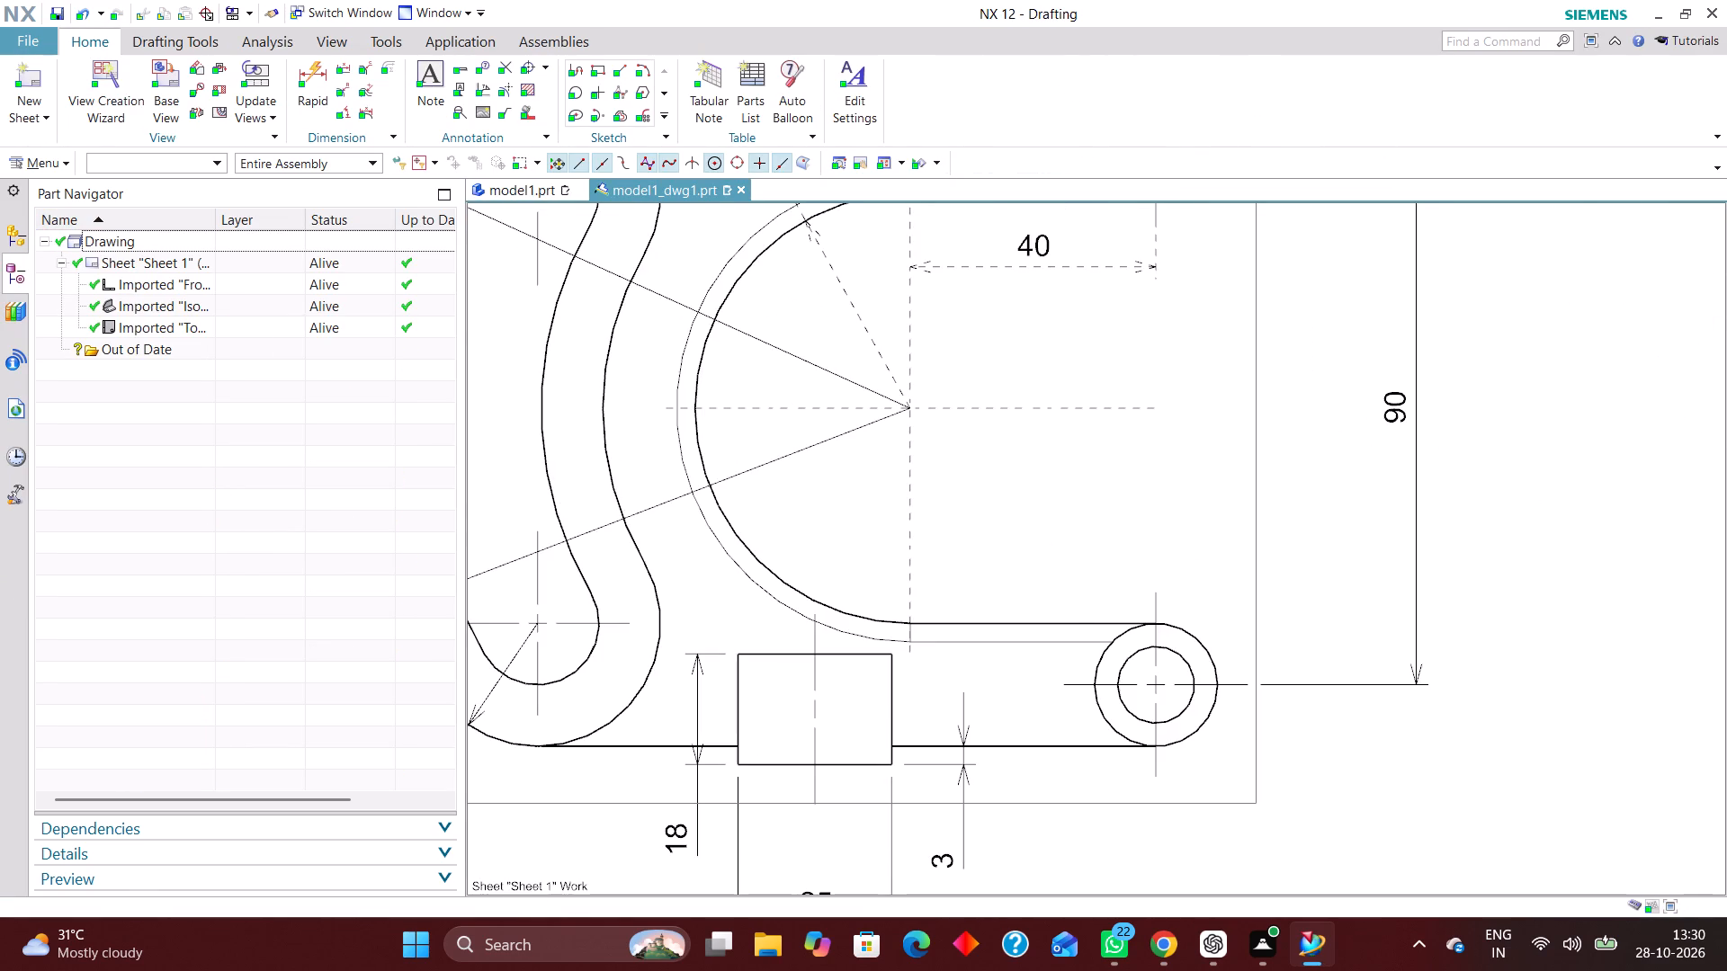
# Replace the dashed center mark of the U-shaped cutout in the top view with a new one on the cutout's inner arc.
pyautogui.scroll(-2, 879, 492)
pyautogui.scroll(3, 846, 338)
pyautogui.scroll(-2, 868, 418)
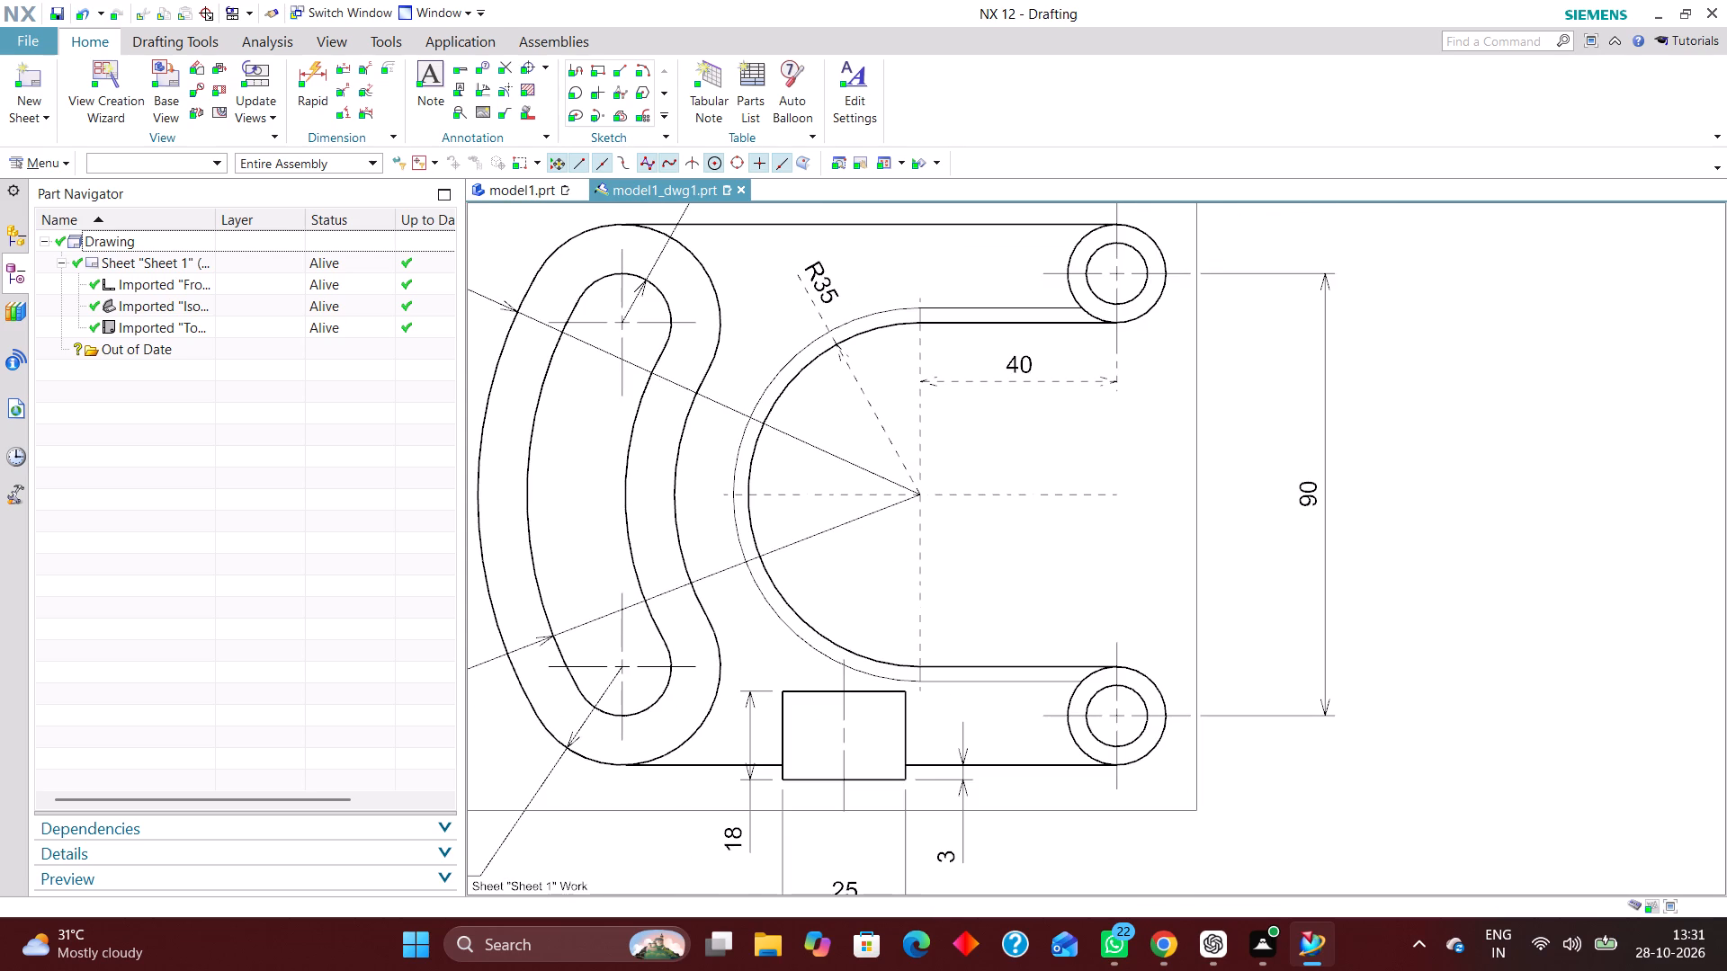
pyautogui.doubleClick(881, 411)
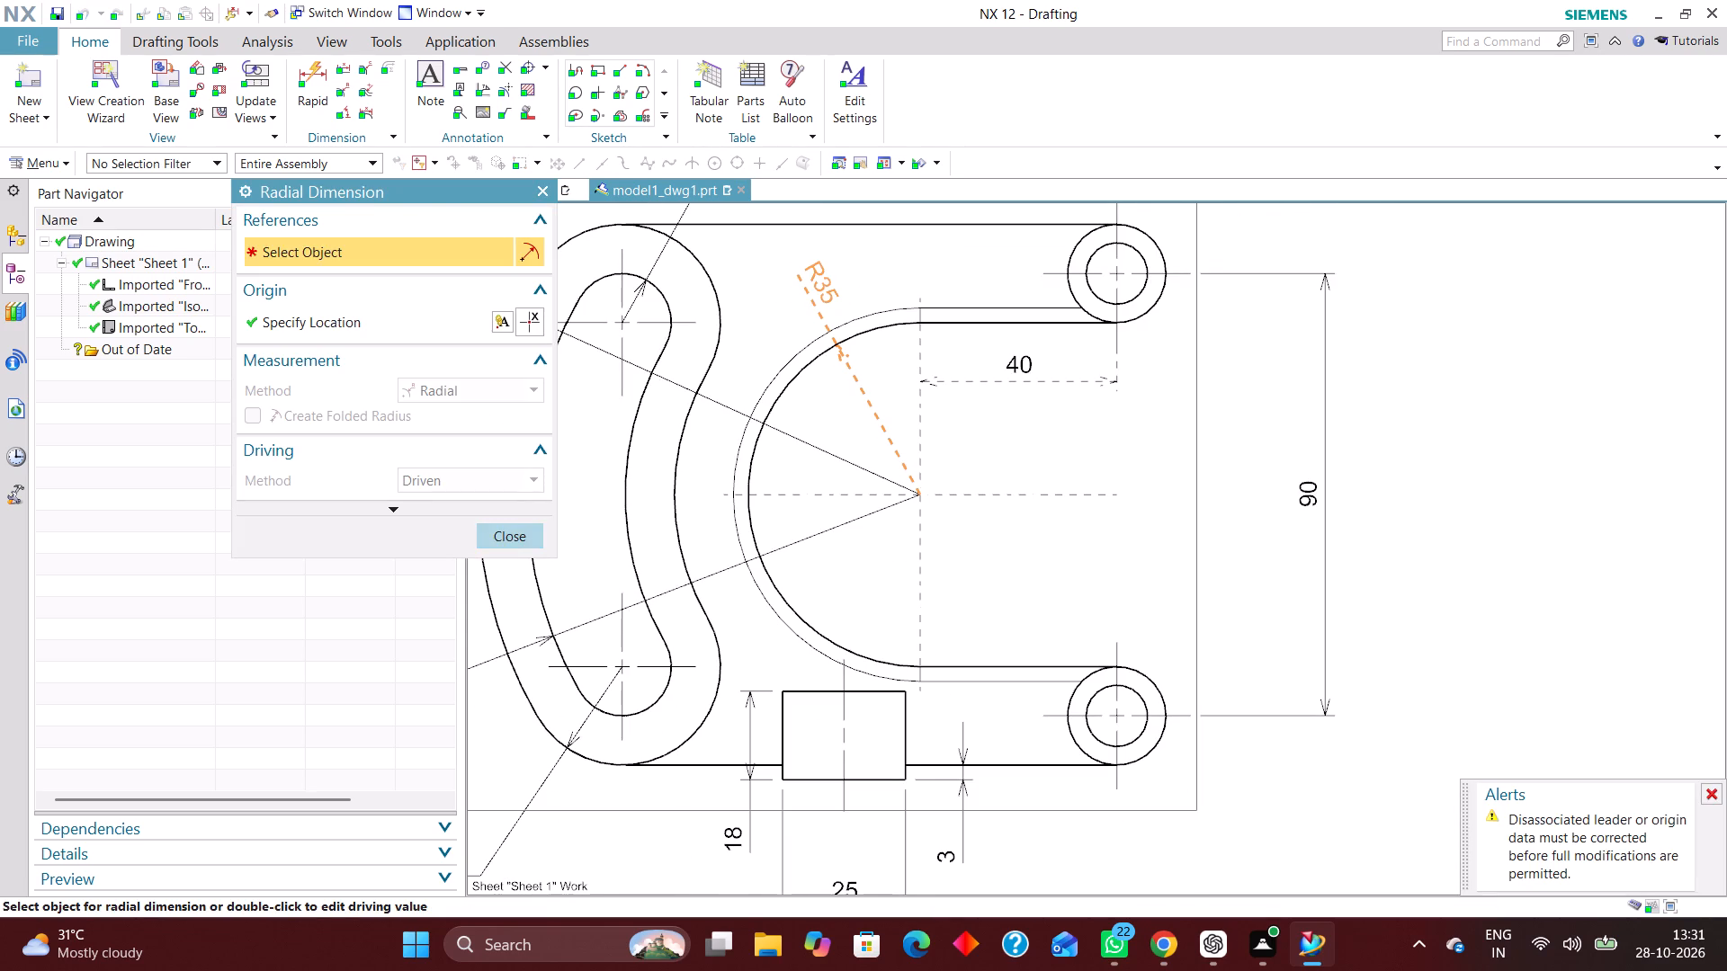
pyautogui.click(513, 539)
pyautogui.rightClick(980, 499)
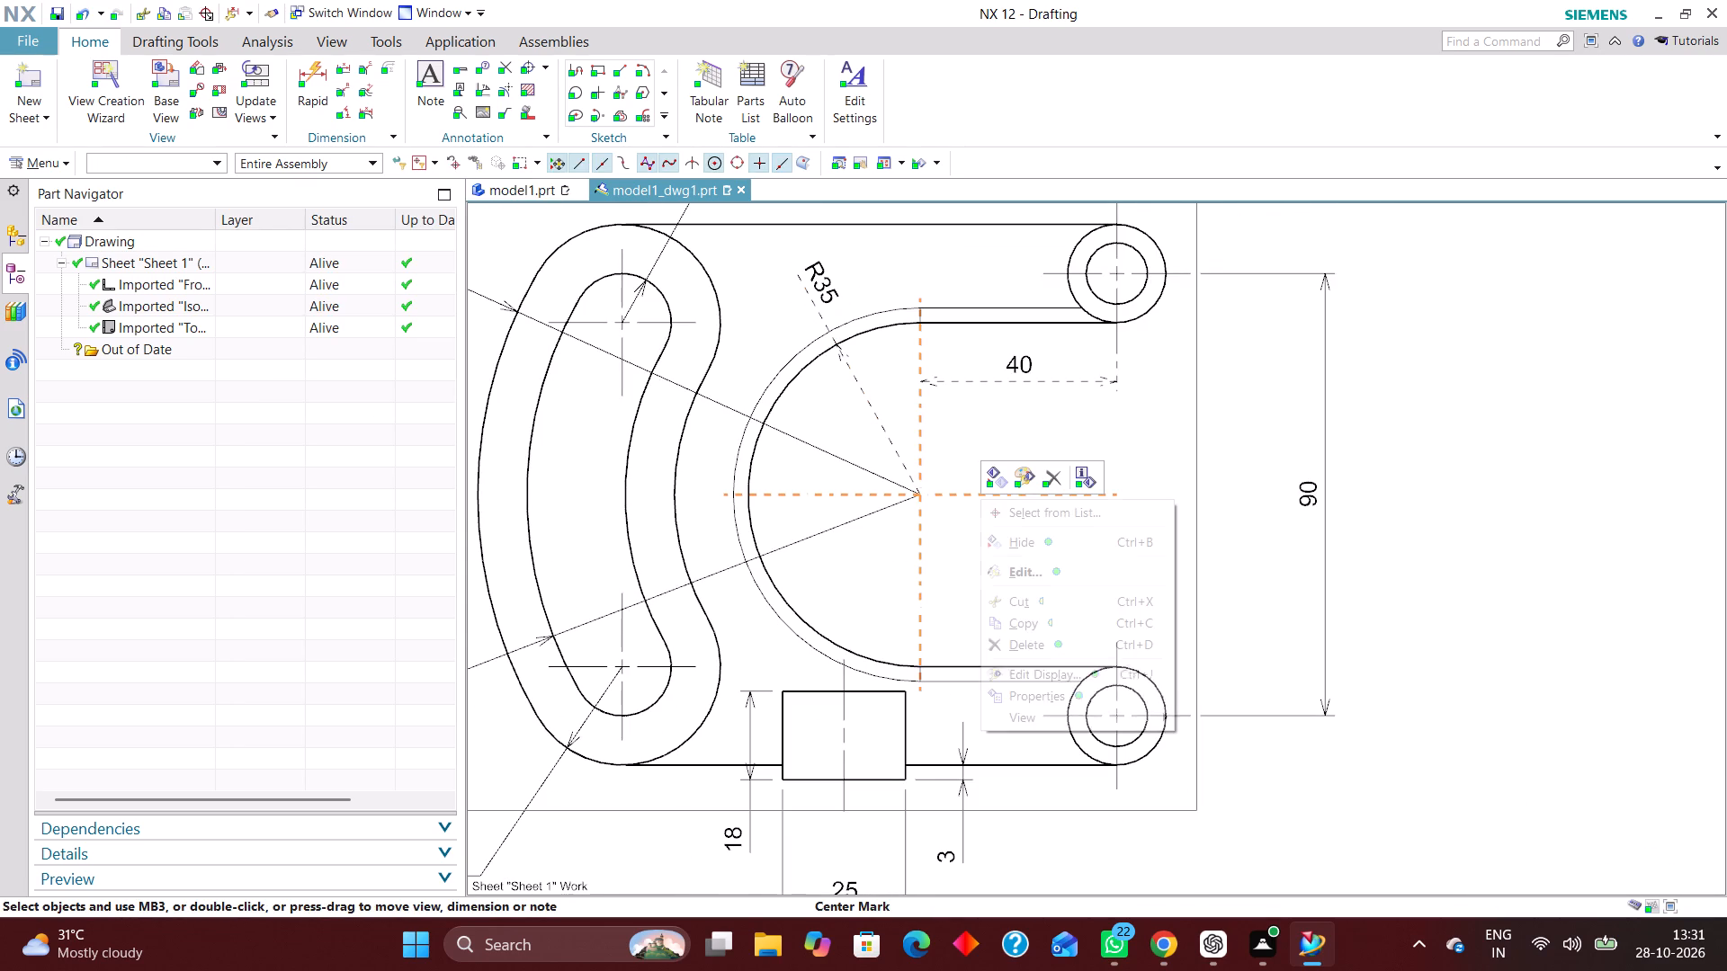
pyautogui.click(1054, 482)
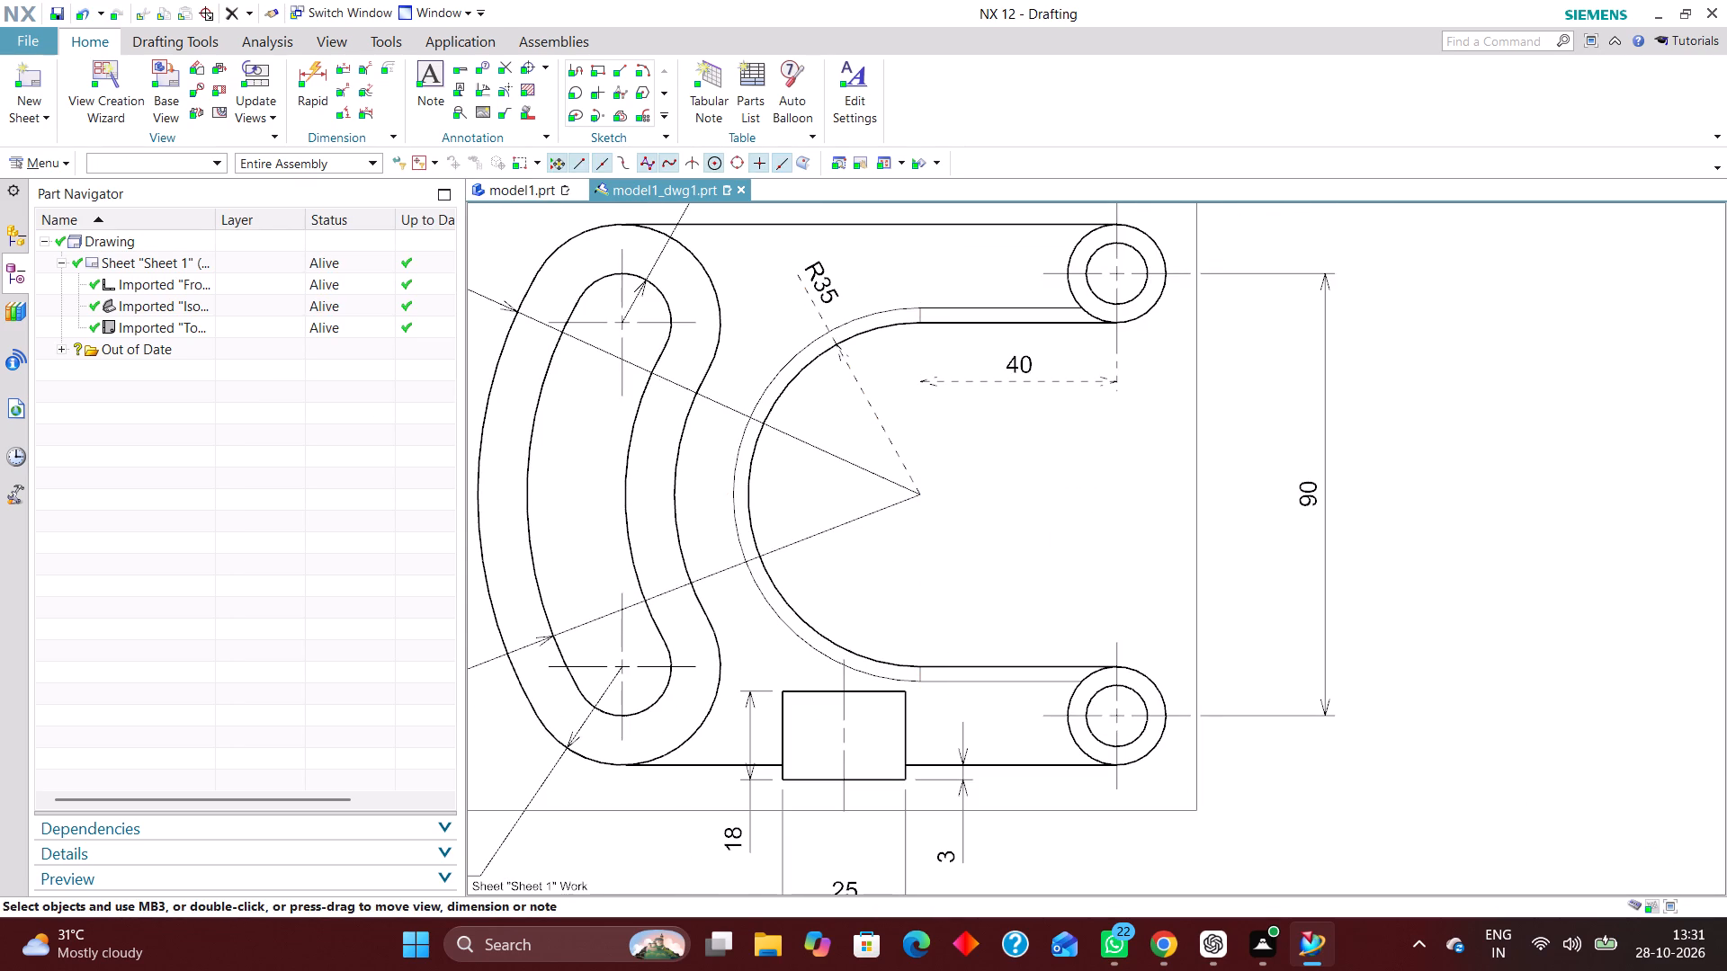
pyautogui.click(530, 65)
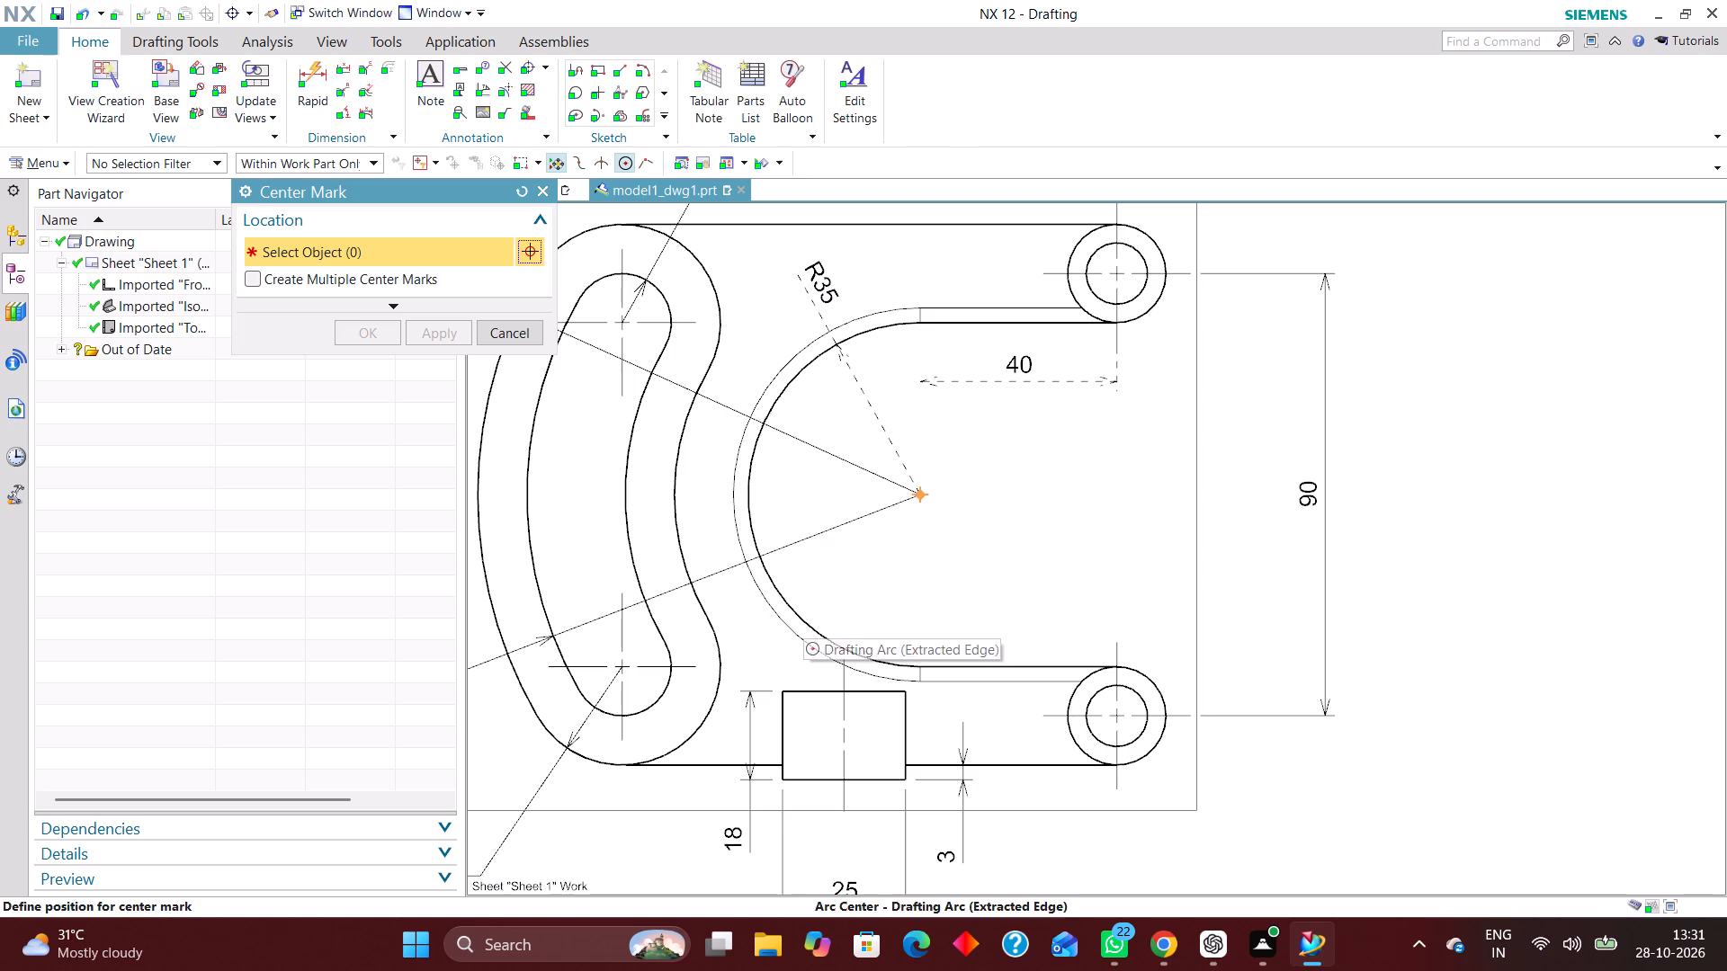
pyautogui.click(802, 616)
pyautogui.click(376, 323)
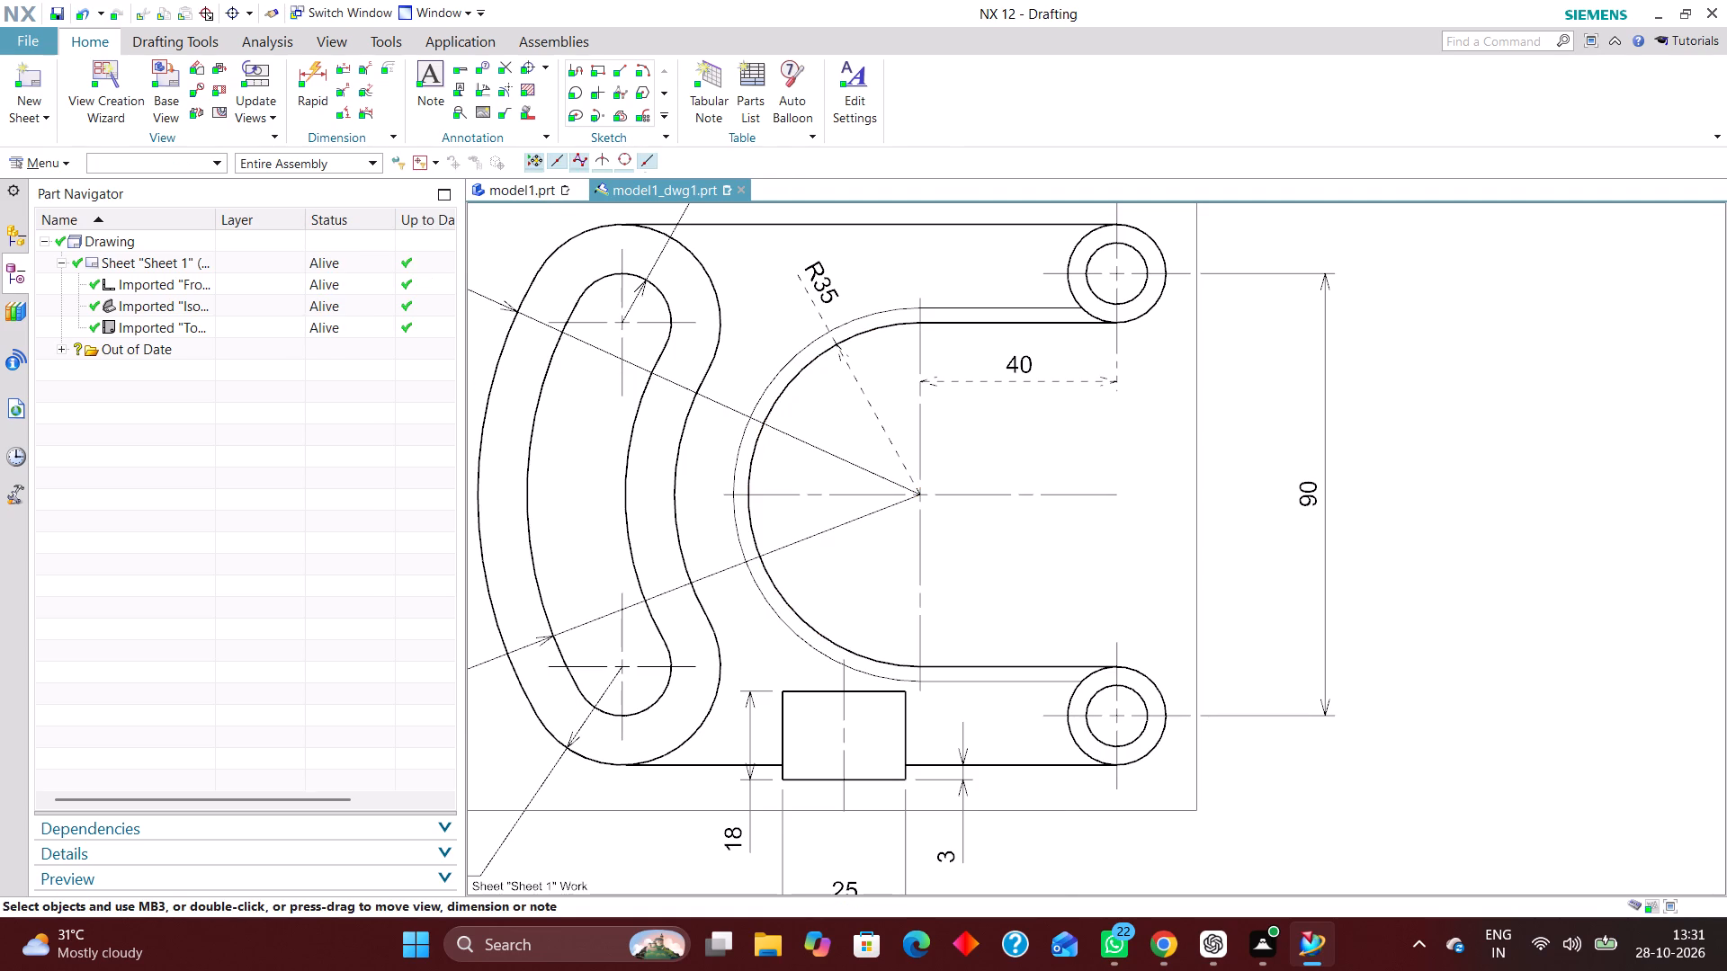
# Replace the cutout's dashed radius dimension with a new Radial dimension on the inner arc, its text placed inside the cutout.
pyautogui.doubleClick(855, 380)
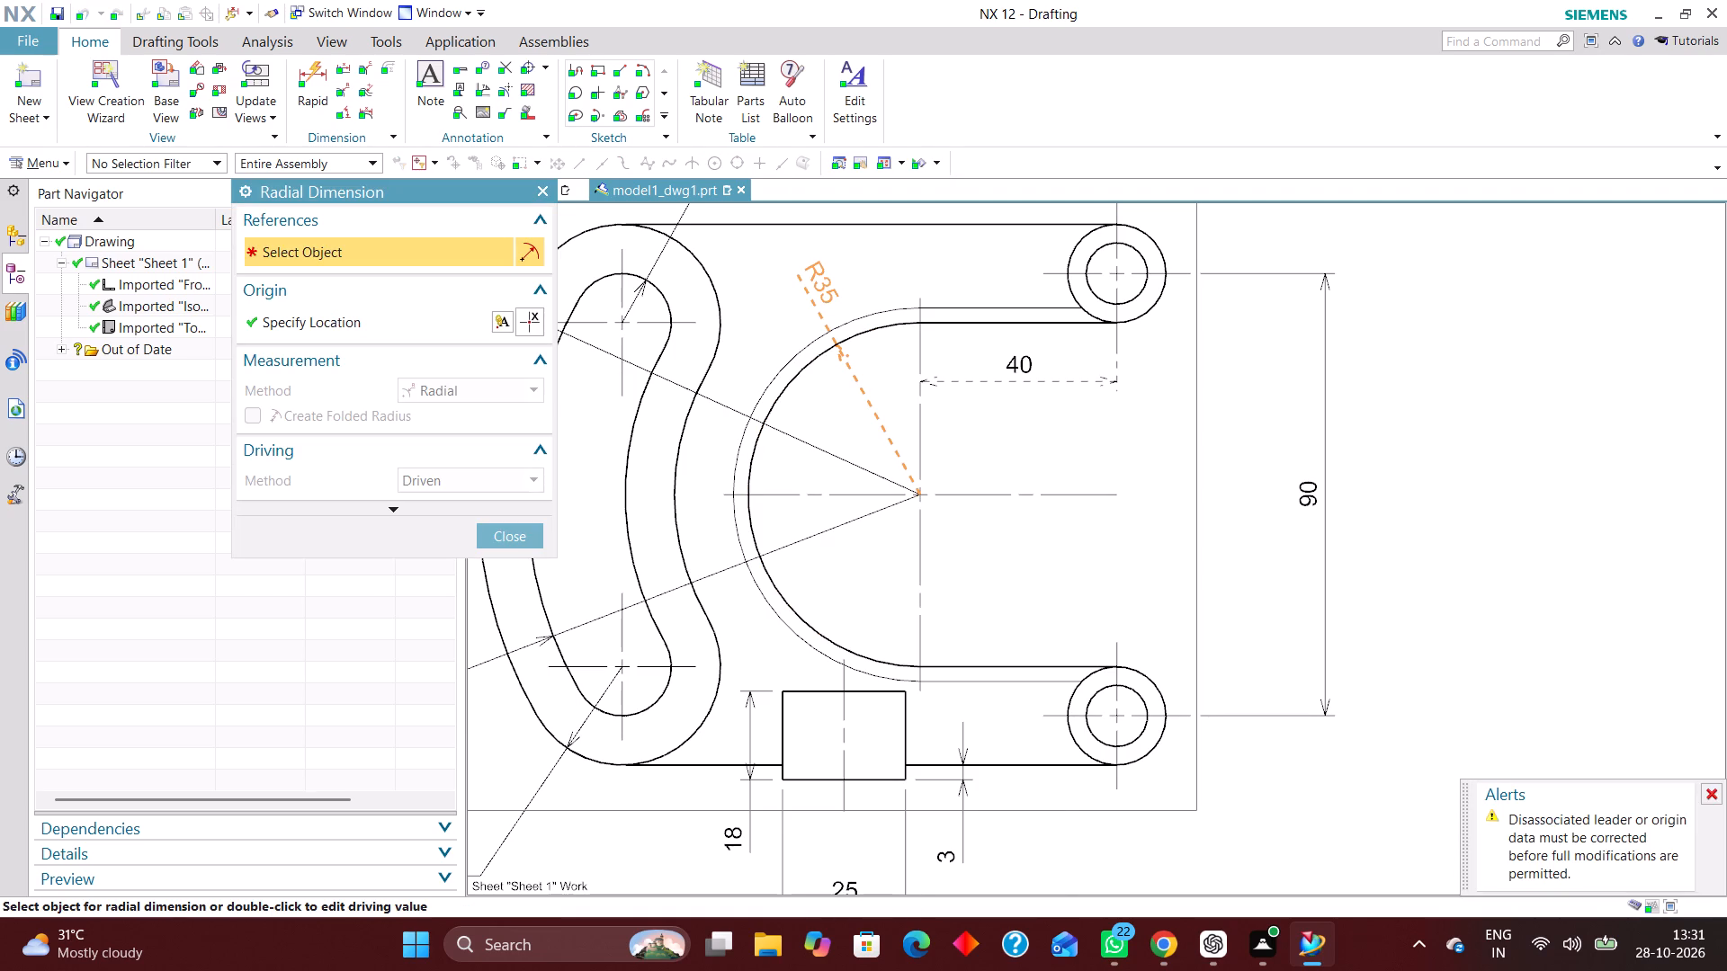
pyautogui.click(523, 536)
pyautogui.moveTo(823, 287); pyautogui.dragTo(706, 283, button='right')
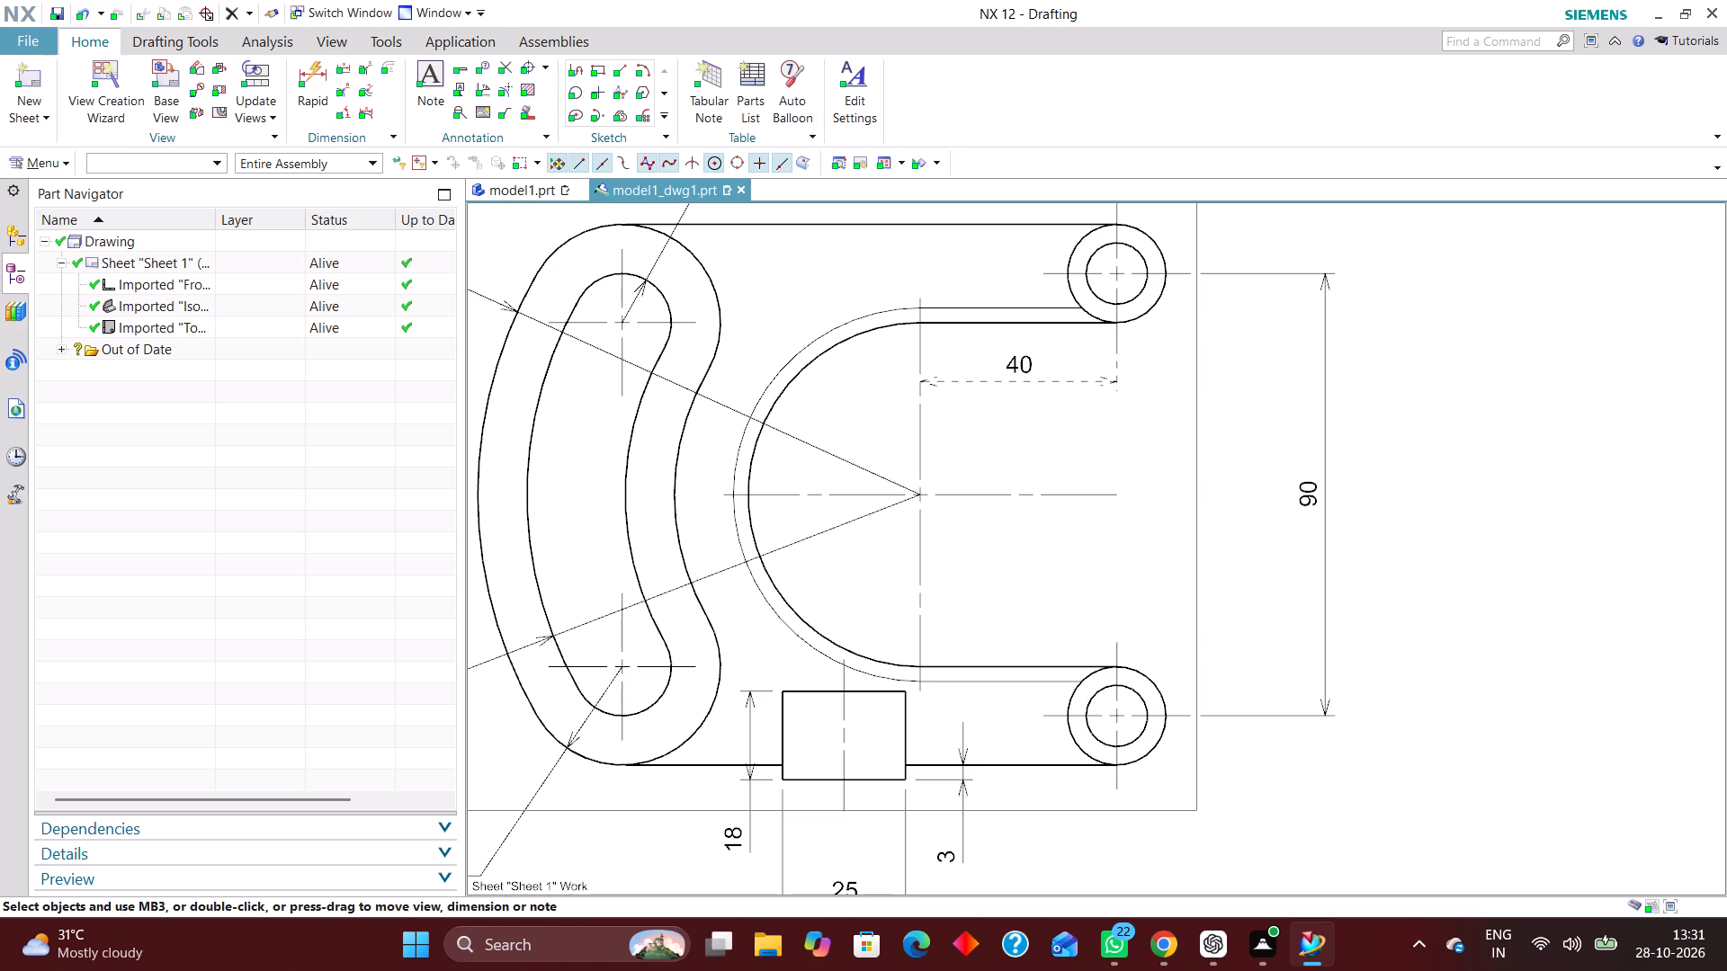
pyautogui.click(318, 69)
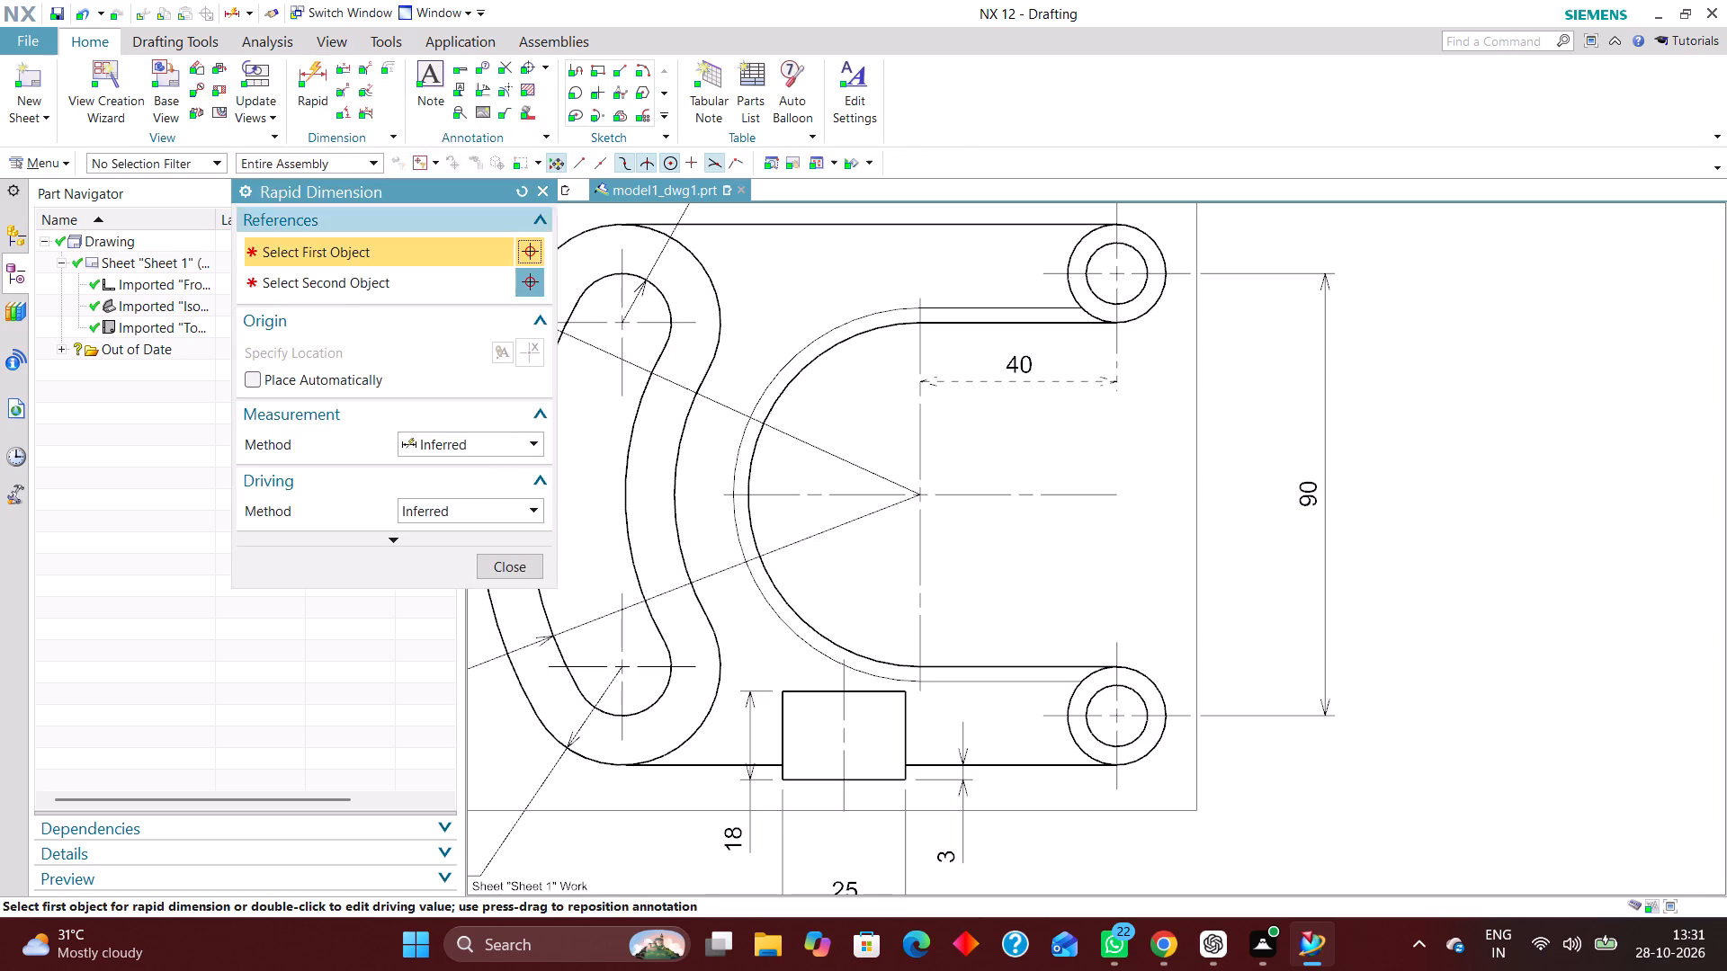
pyautogui.click(485, 449)
pyautogui.click(474, 600)
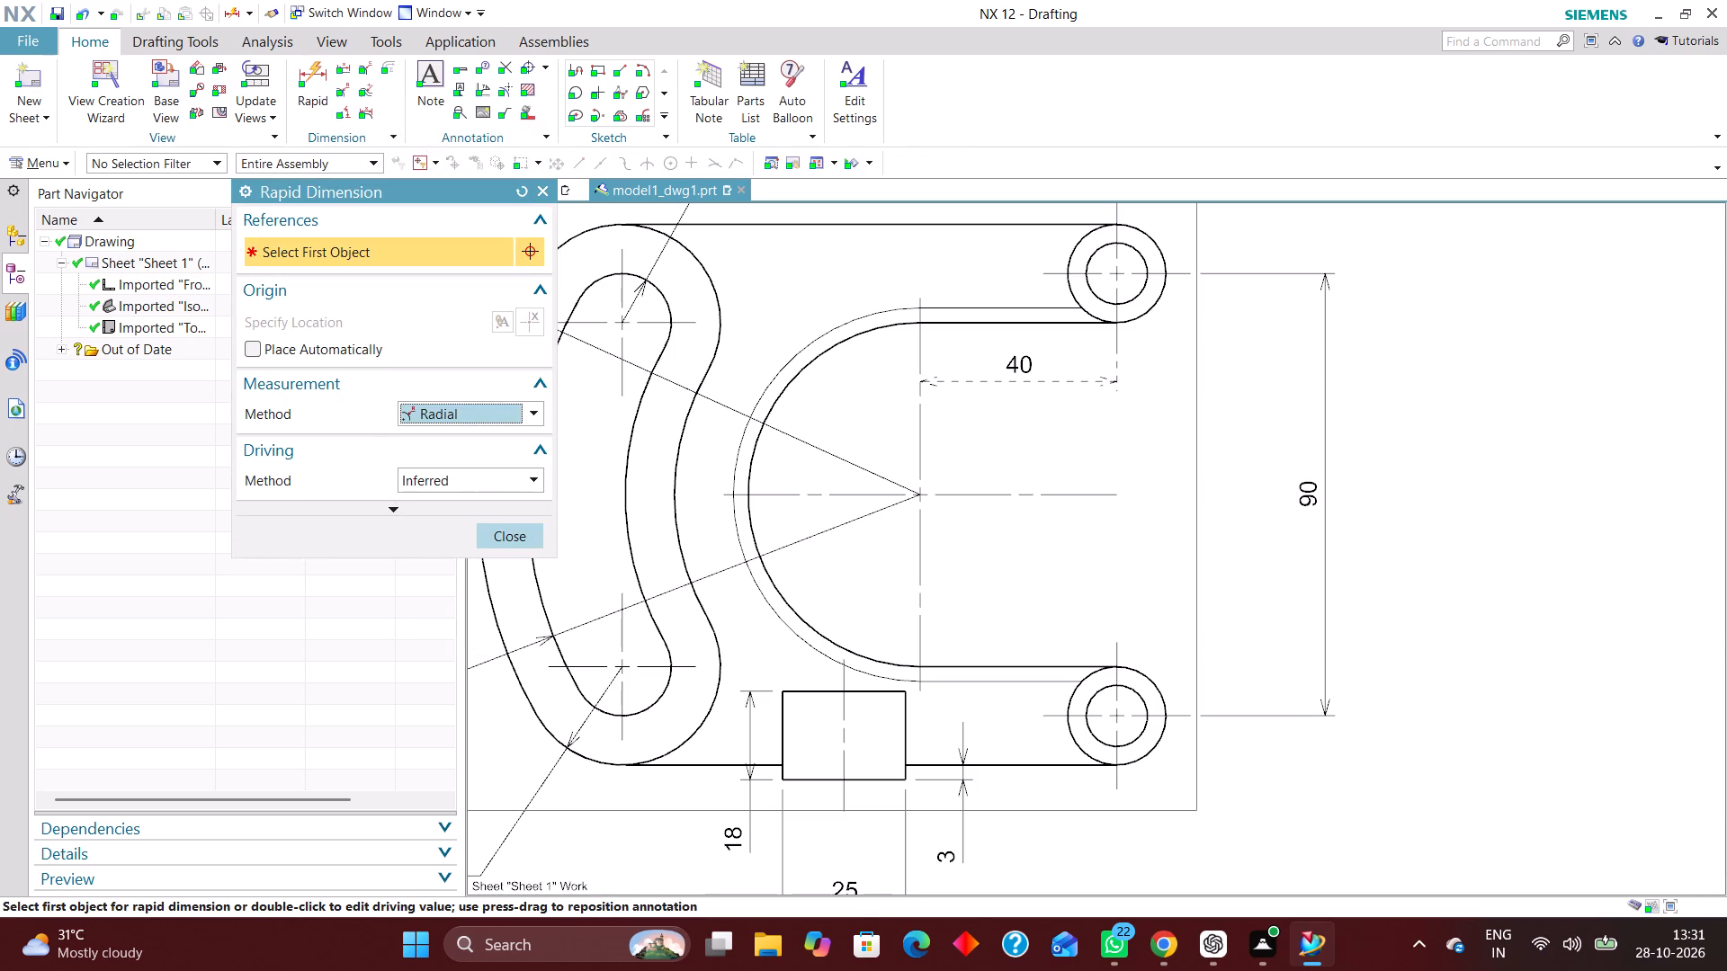
pyautogui.click(806, 366)
pyautogui.click(858, 412)
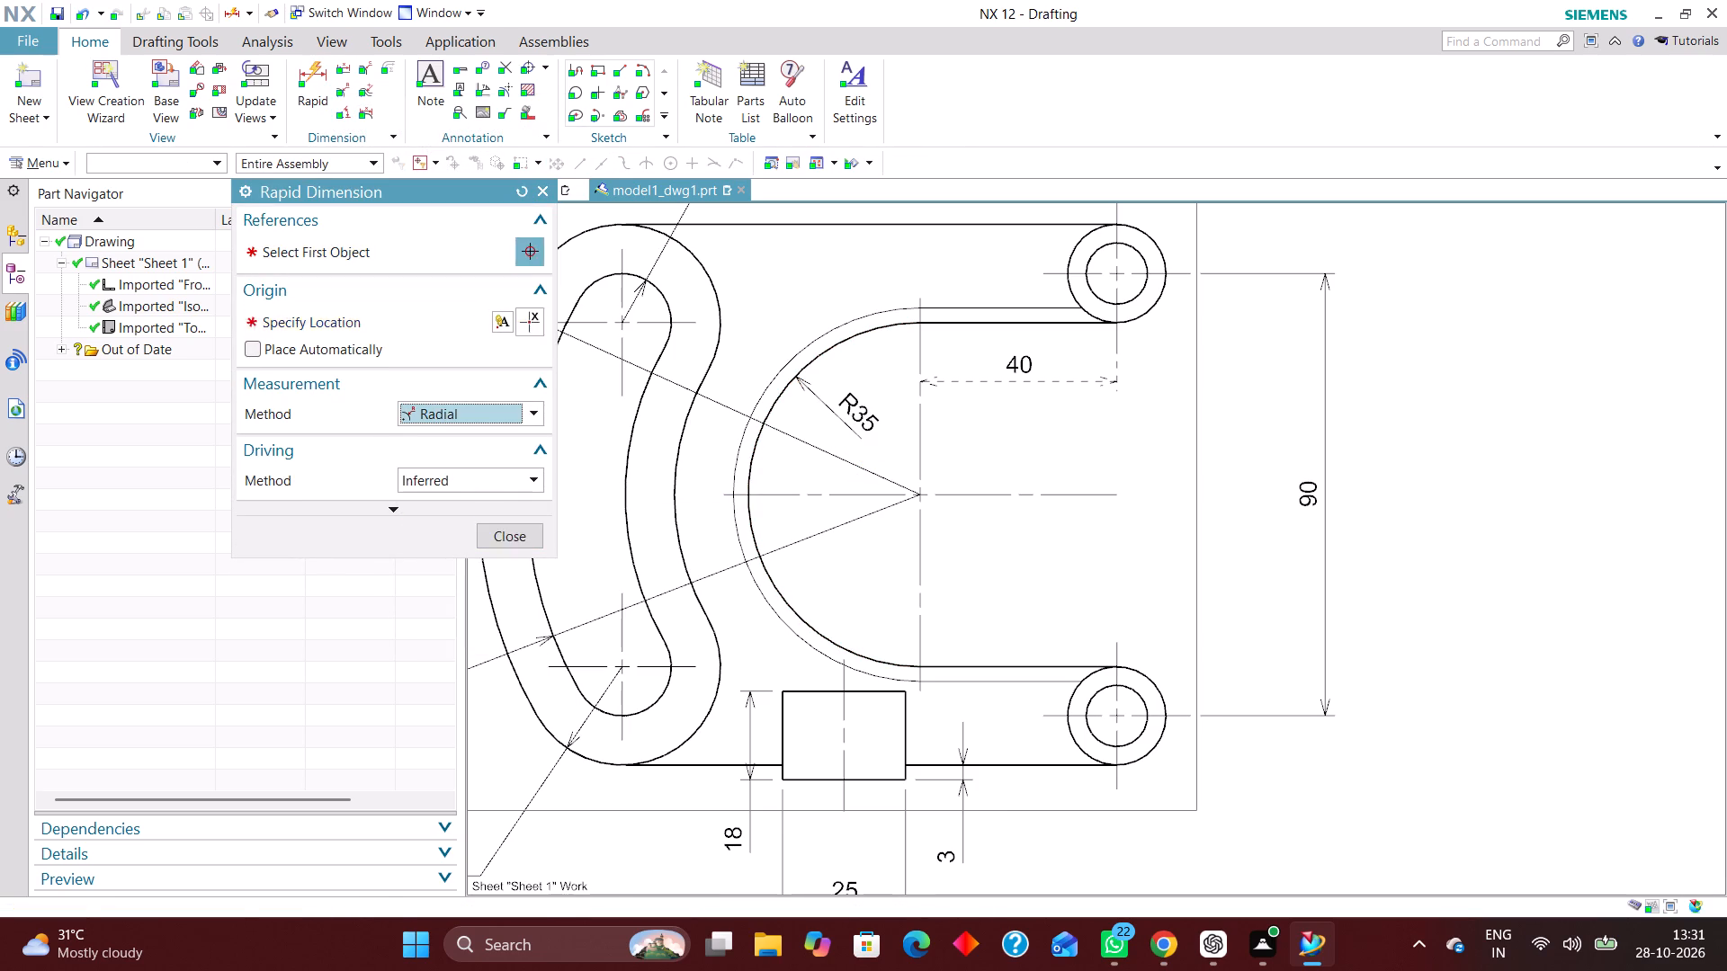
pyautogui.click(522, 533)
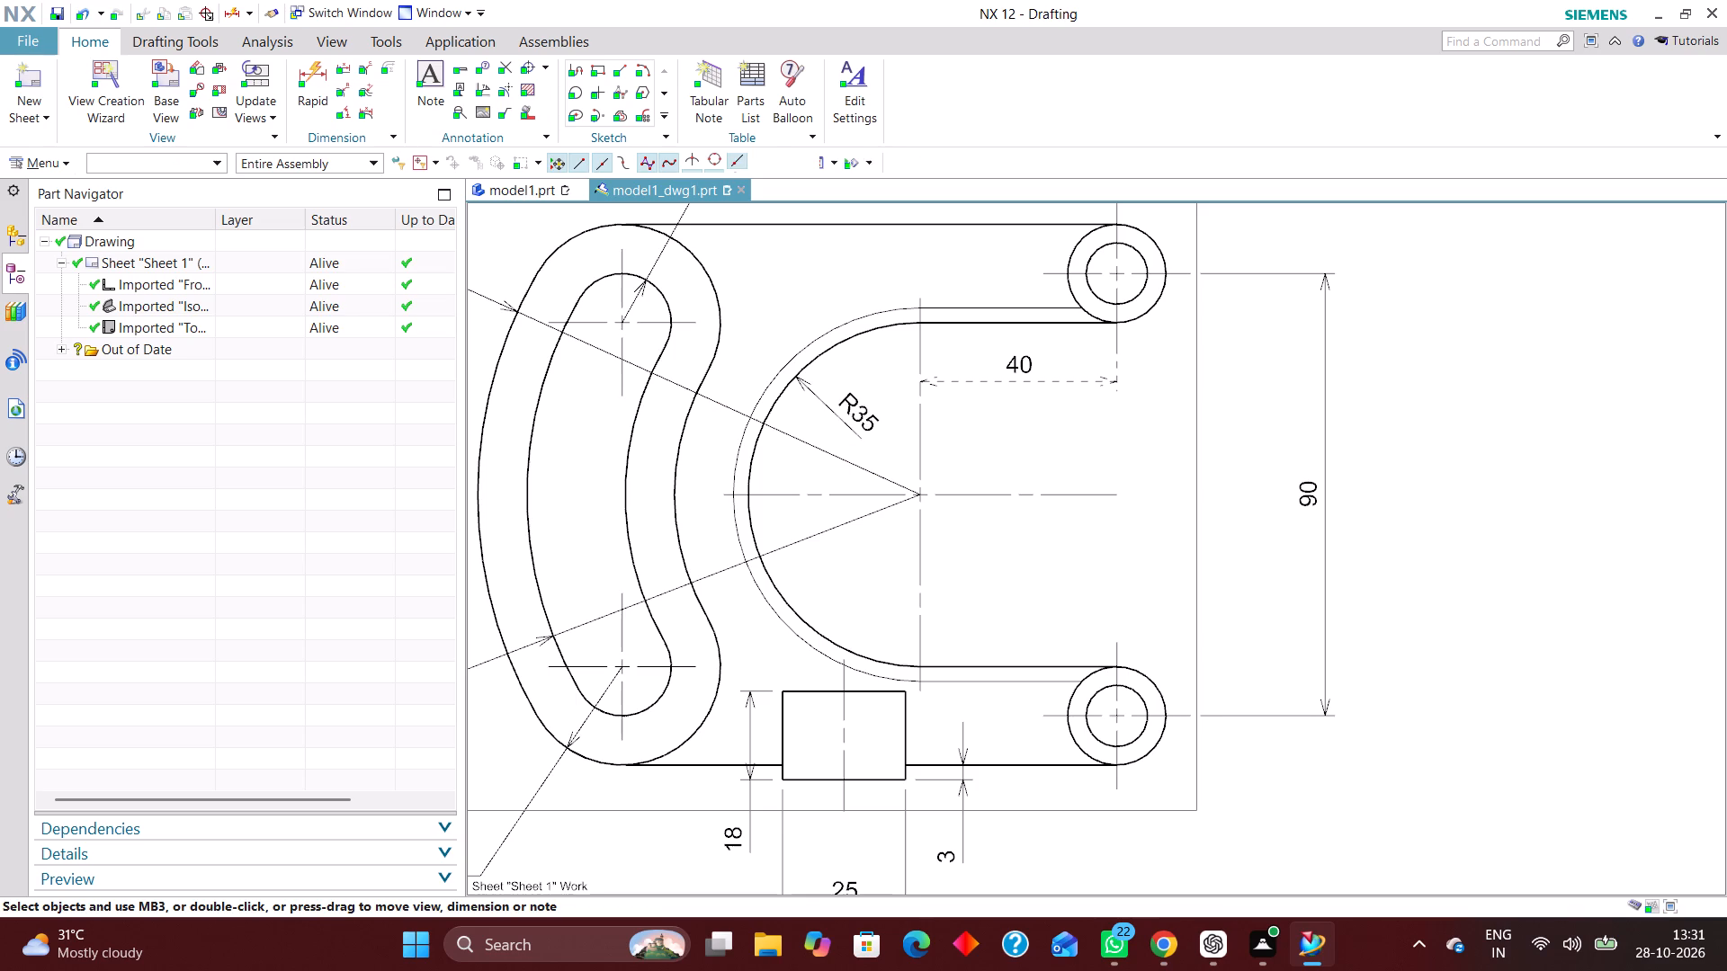
# Edit the cutout's new radius dimension so its dimension line extends to the arc center.
pyautogui.doubleClick(848, 412)
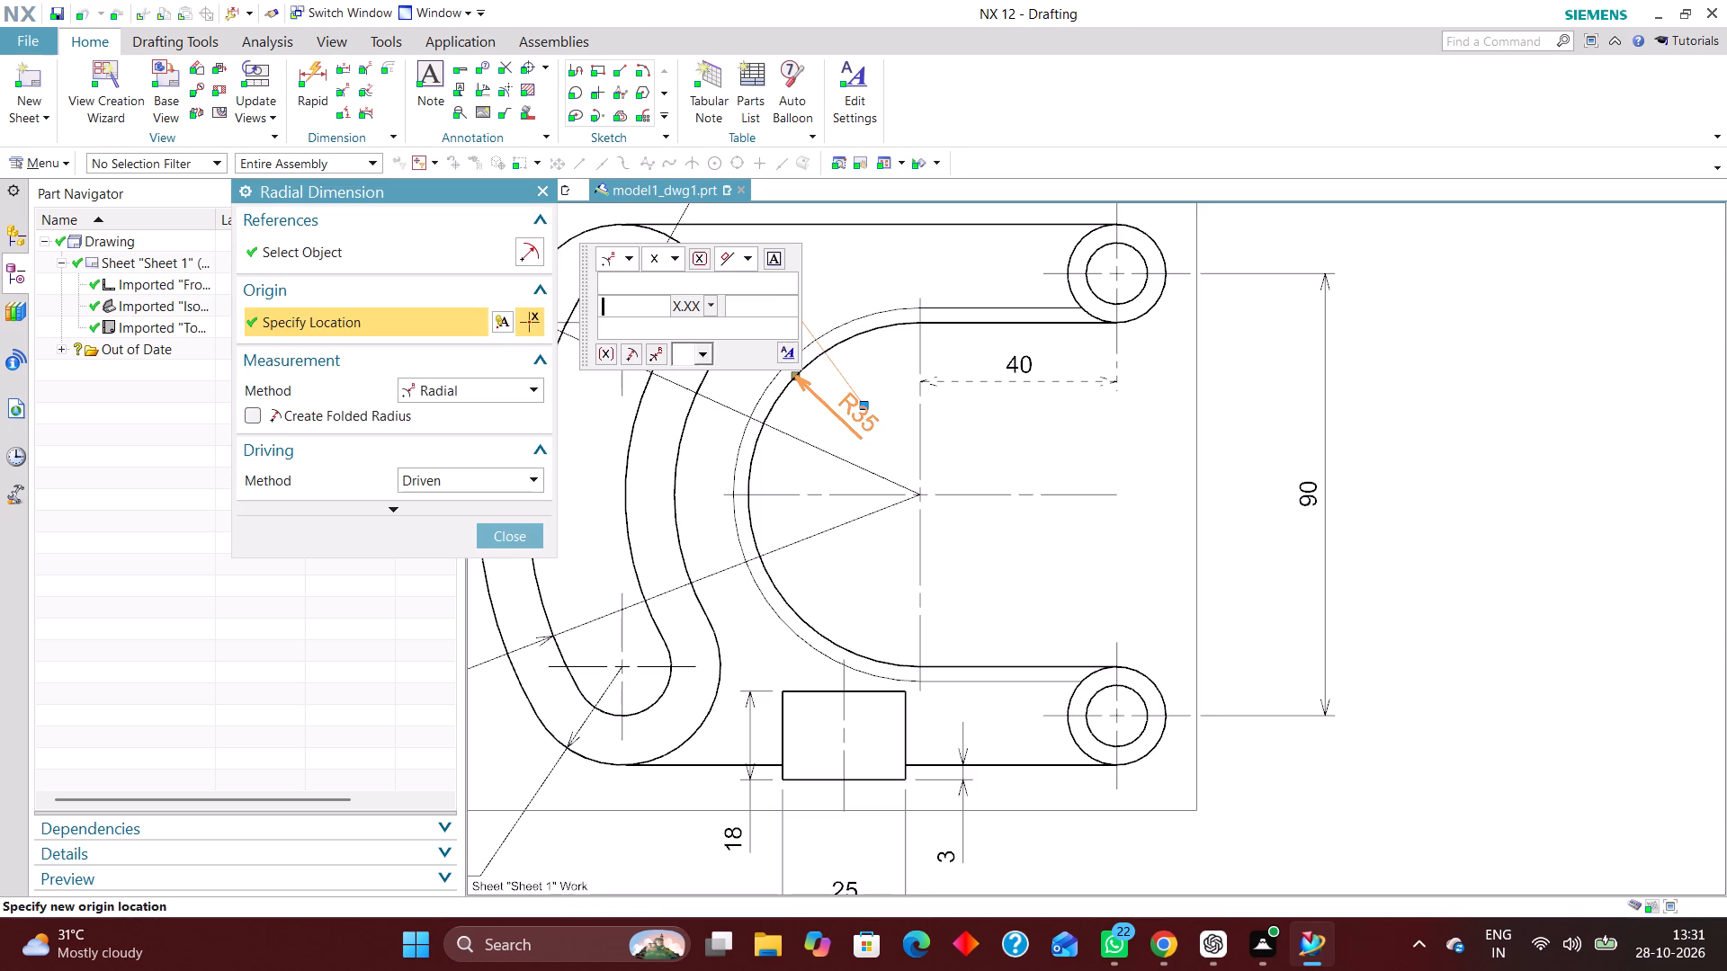
pyautogui.click(654, 359)
pyautogui.click(514, 532)
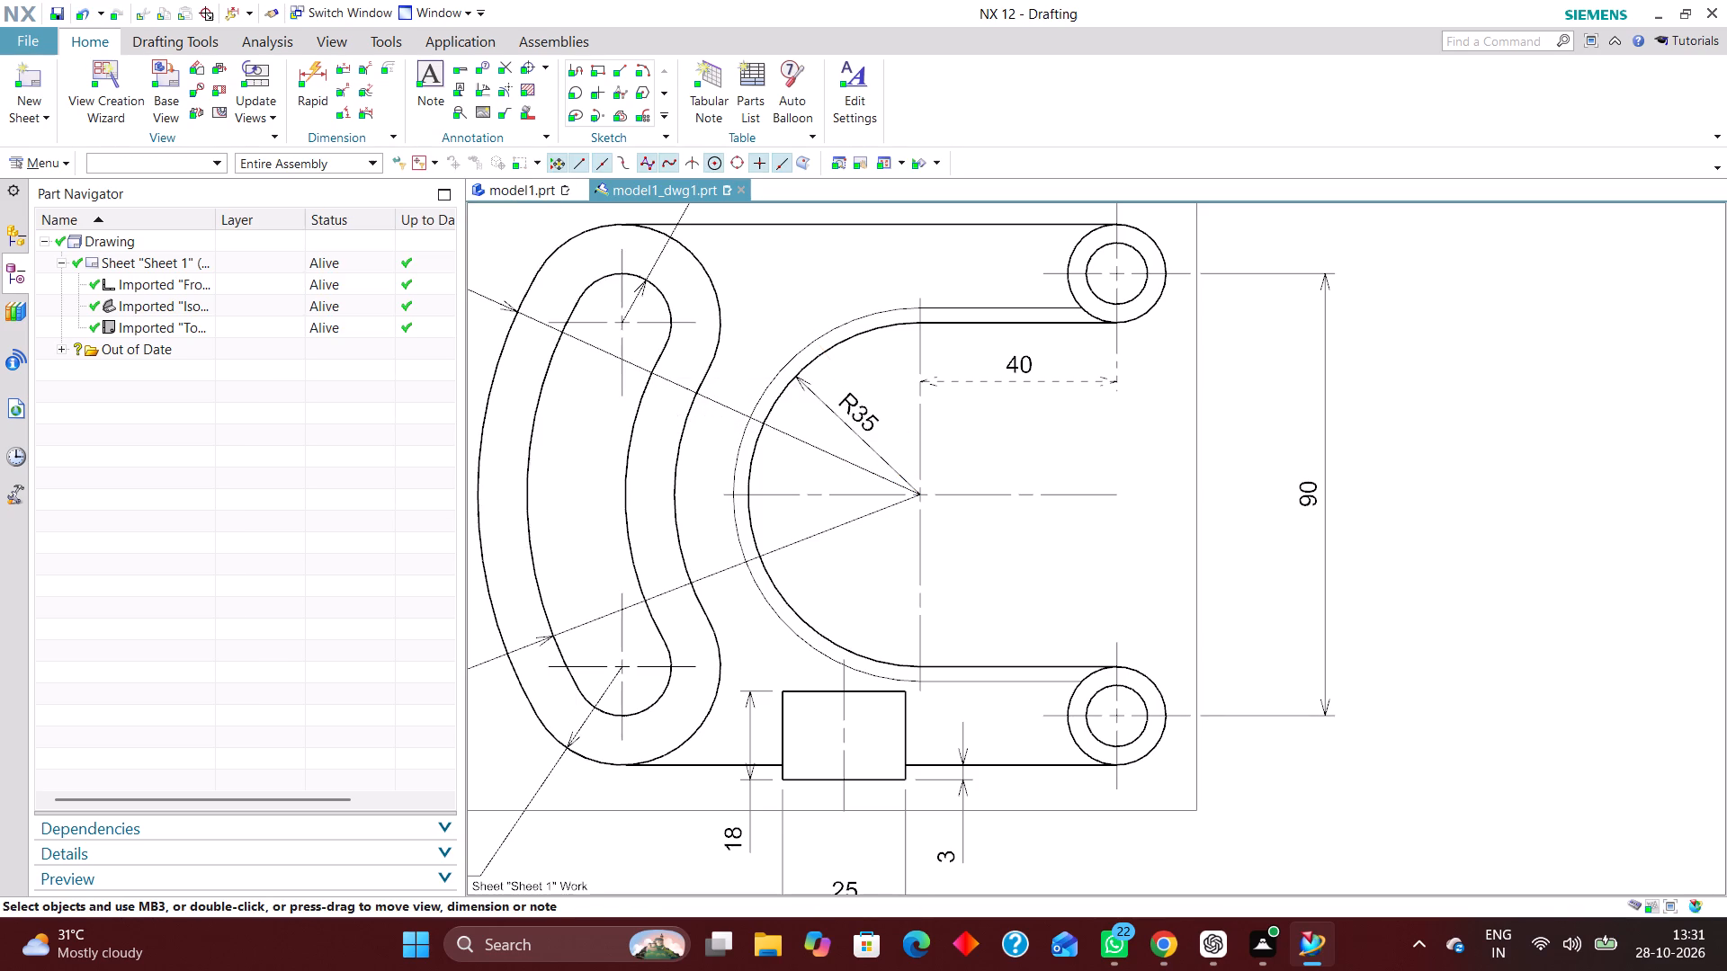
# Replace the dashed horizontal dimension inside the cutout with a new Inferred dimension from the cutout's center to the upper arm hole's center.
pyautogui.scroll(-5, 848, 433)
pyautogui.scroll(4, 867, 455)
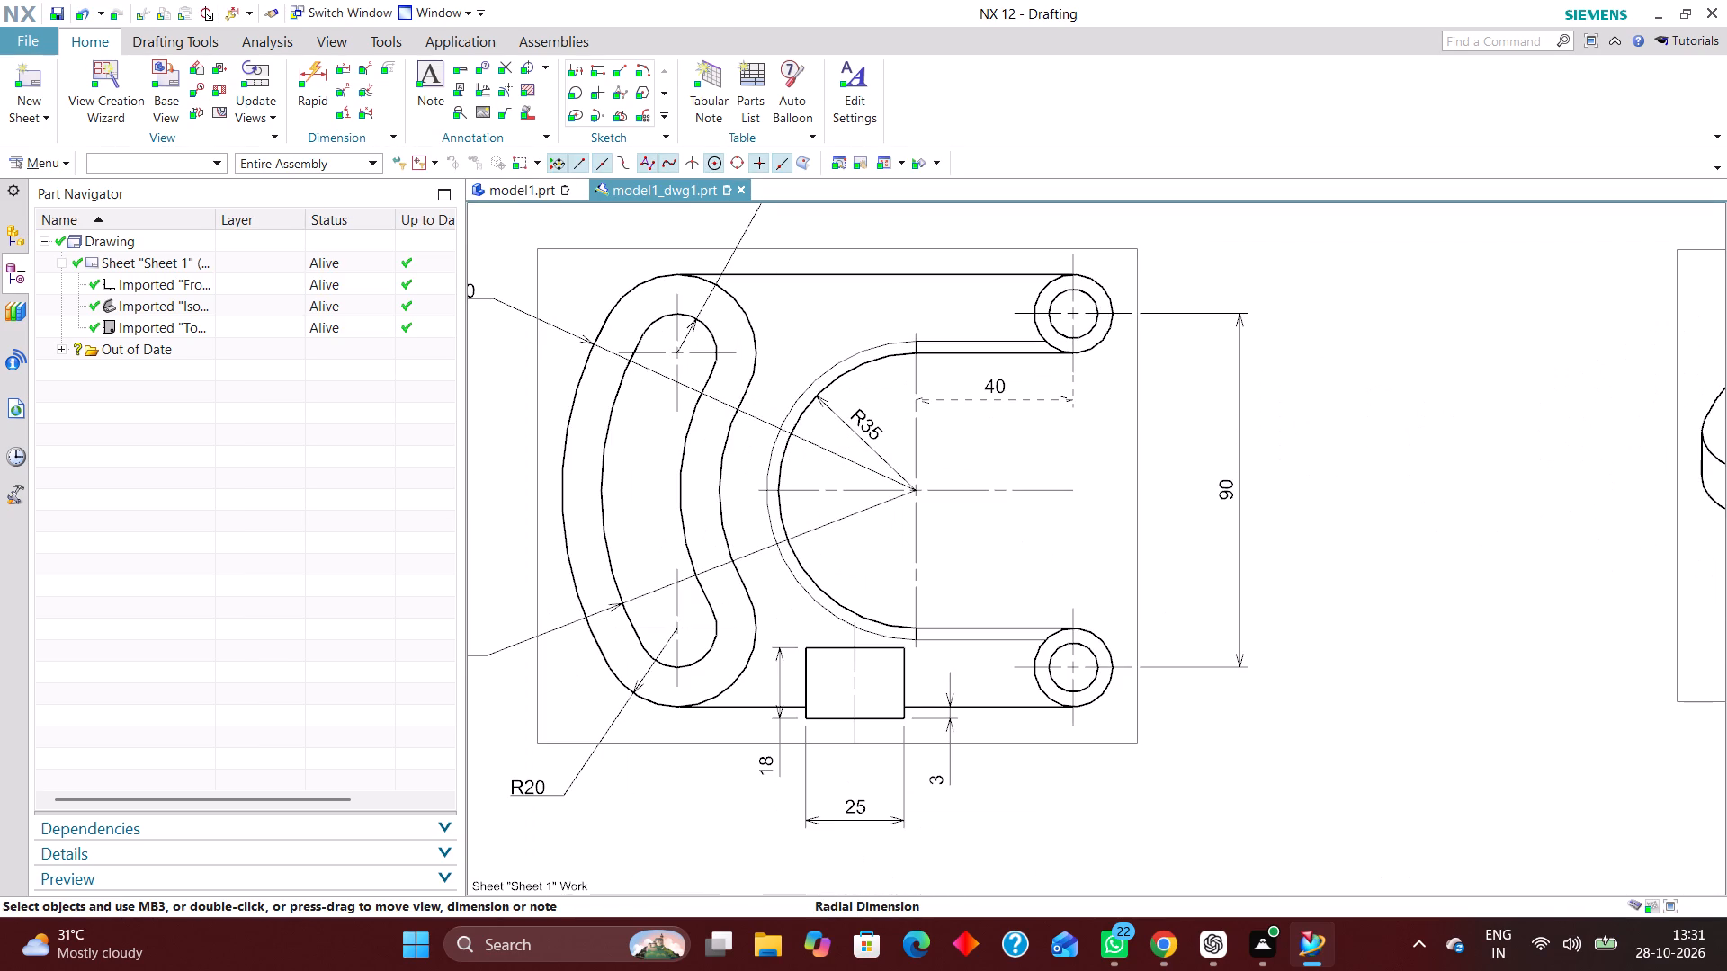
pyautogui.doubleClick(1036, 396)
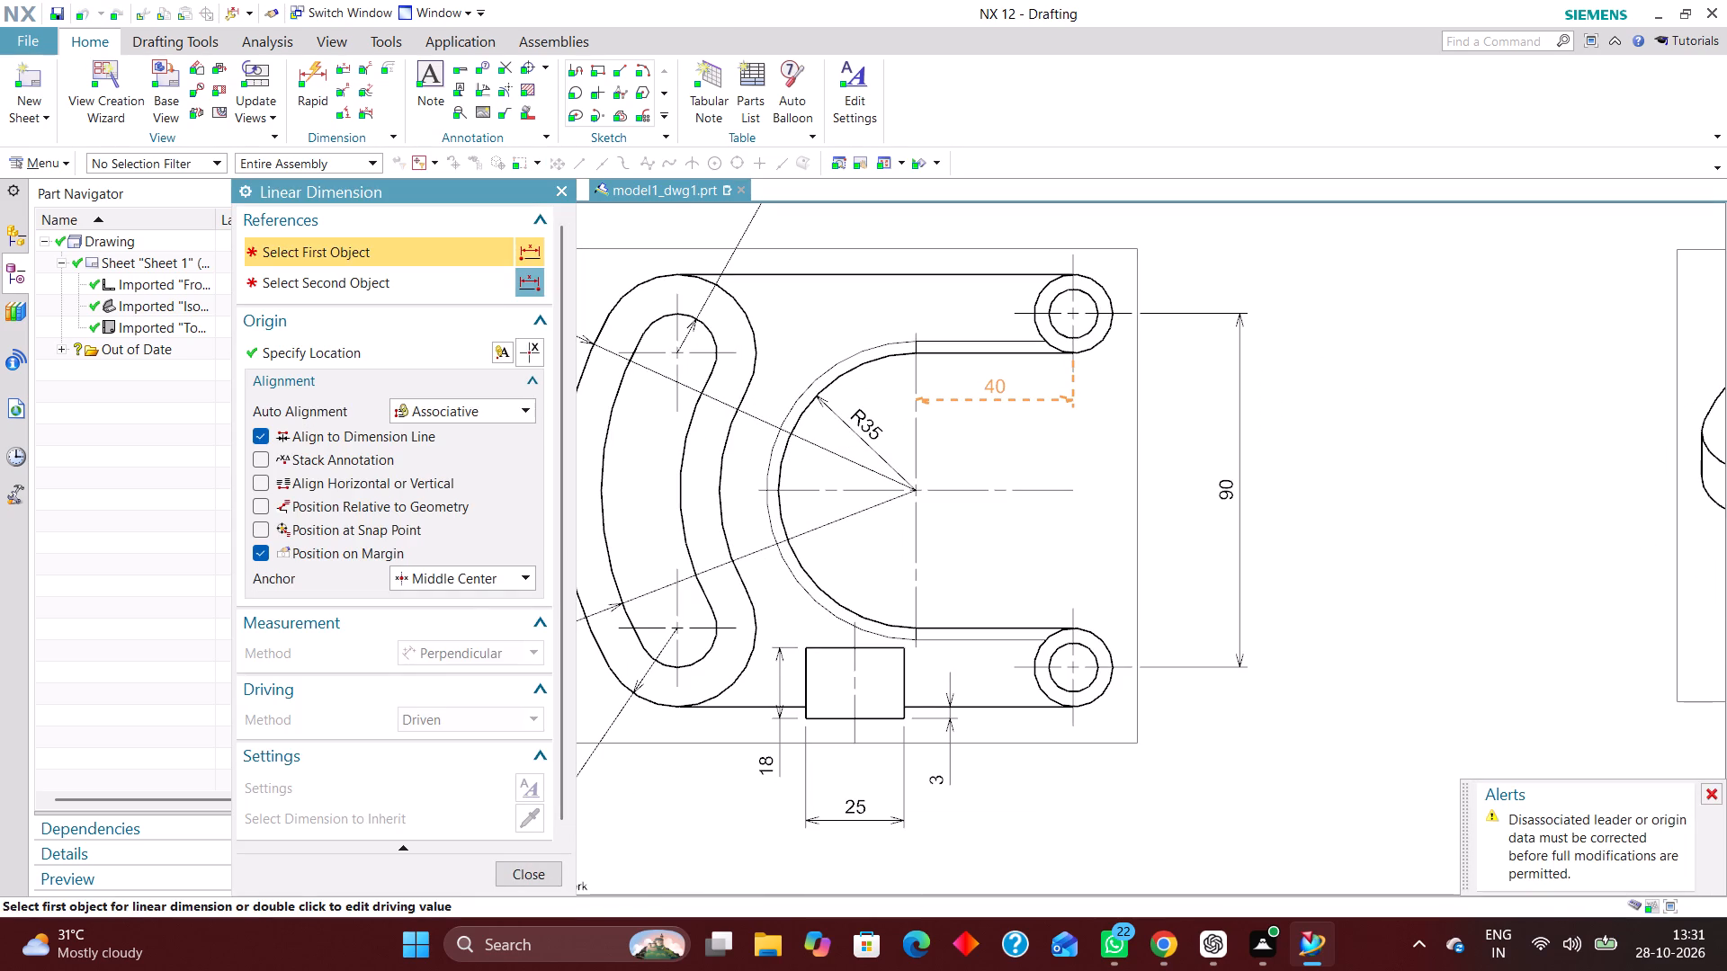
pyautogui.click(534, 871)
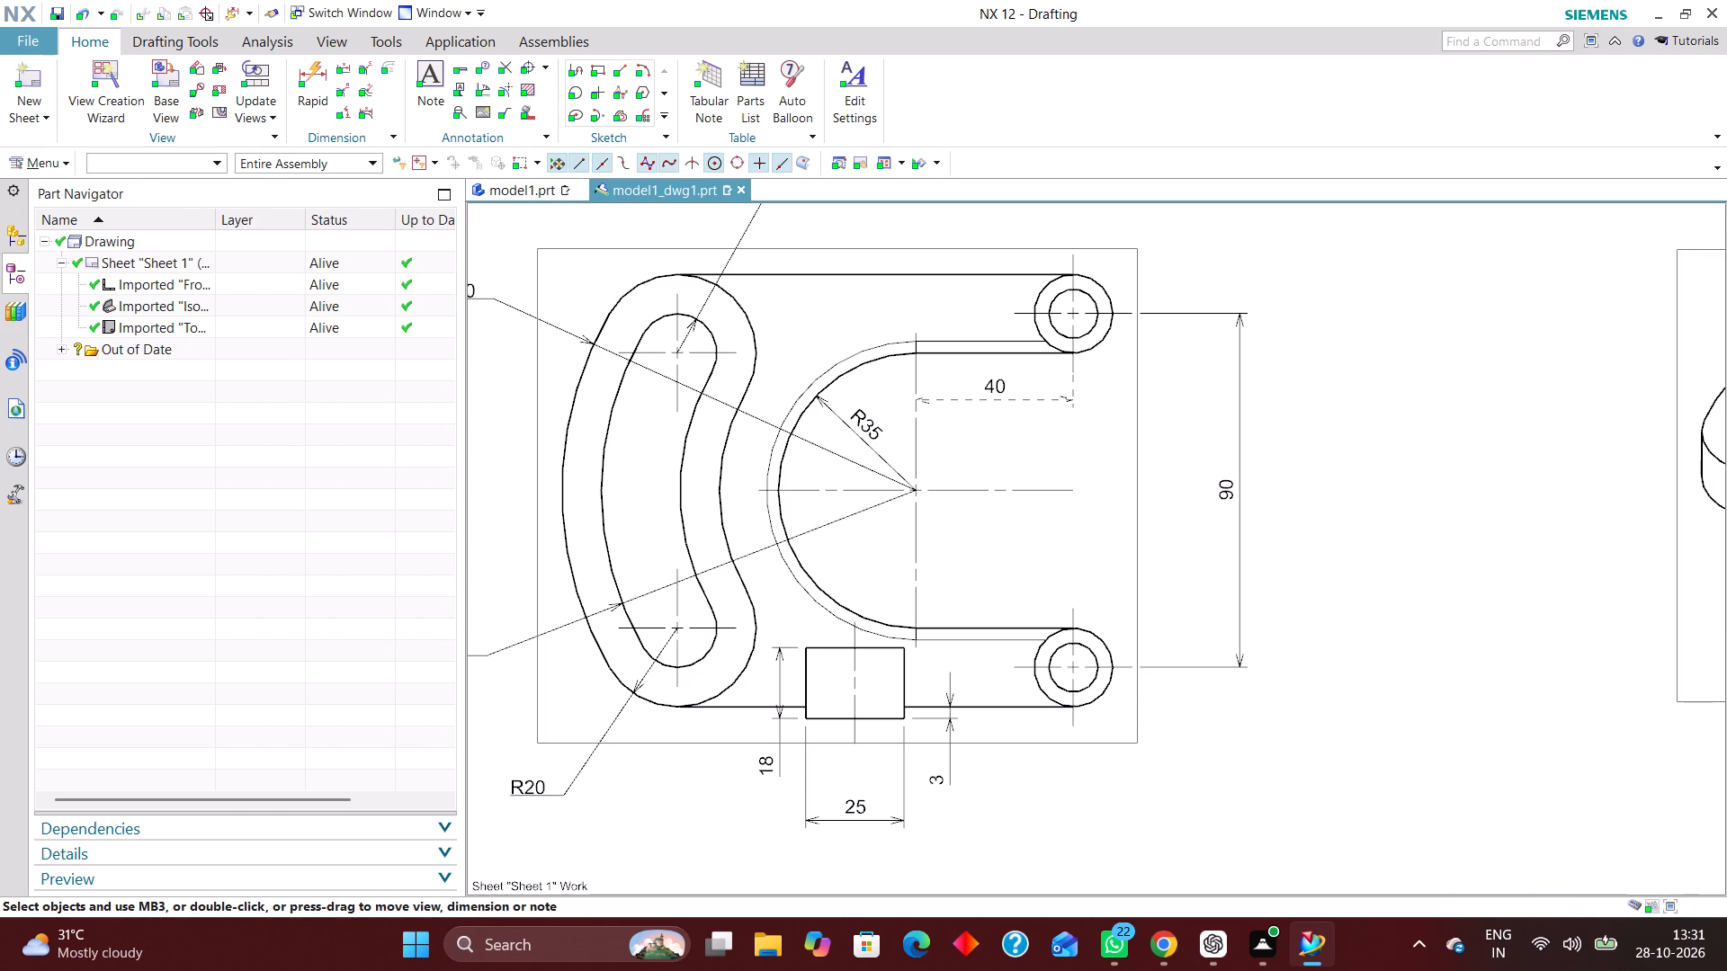
pyautogui.moveTo(1045, 395); pyautogui.dragTo(942, 403, button='right')
pyautogui.click(324, 76)
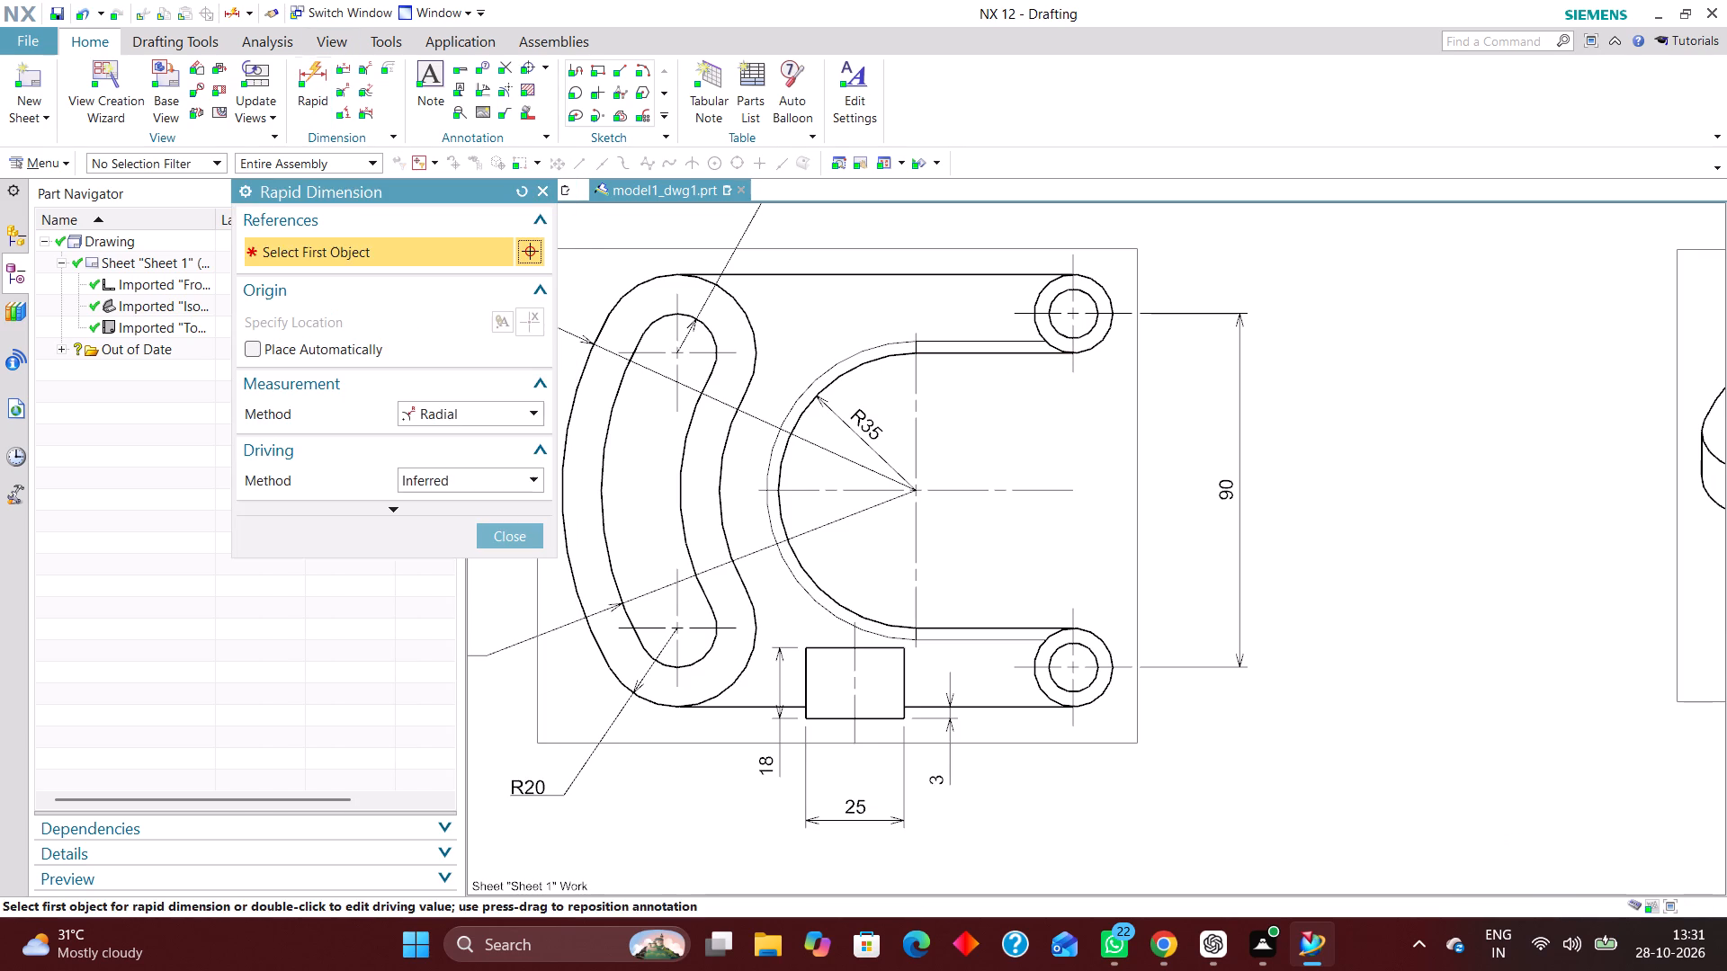
pyautogui.click(917, 413)
pyautogui.click(480, 410)
pyautogui.click(478, 431)
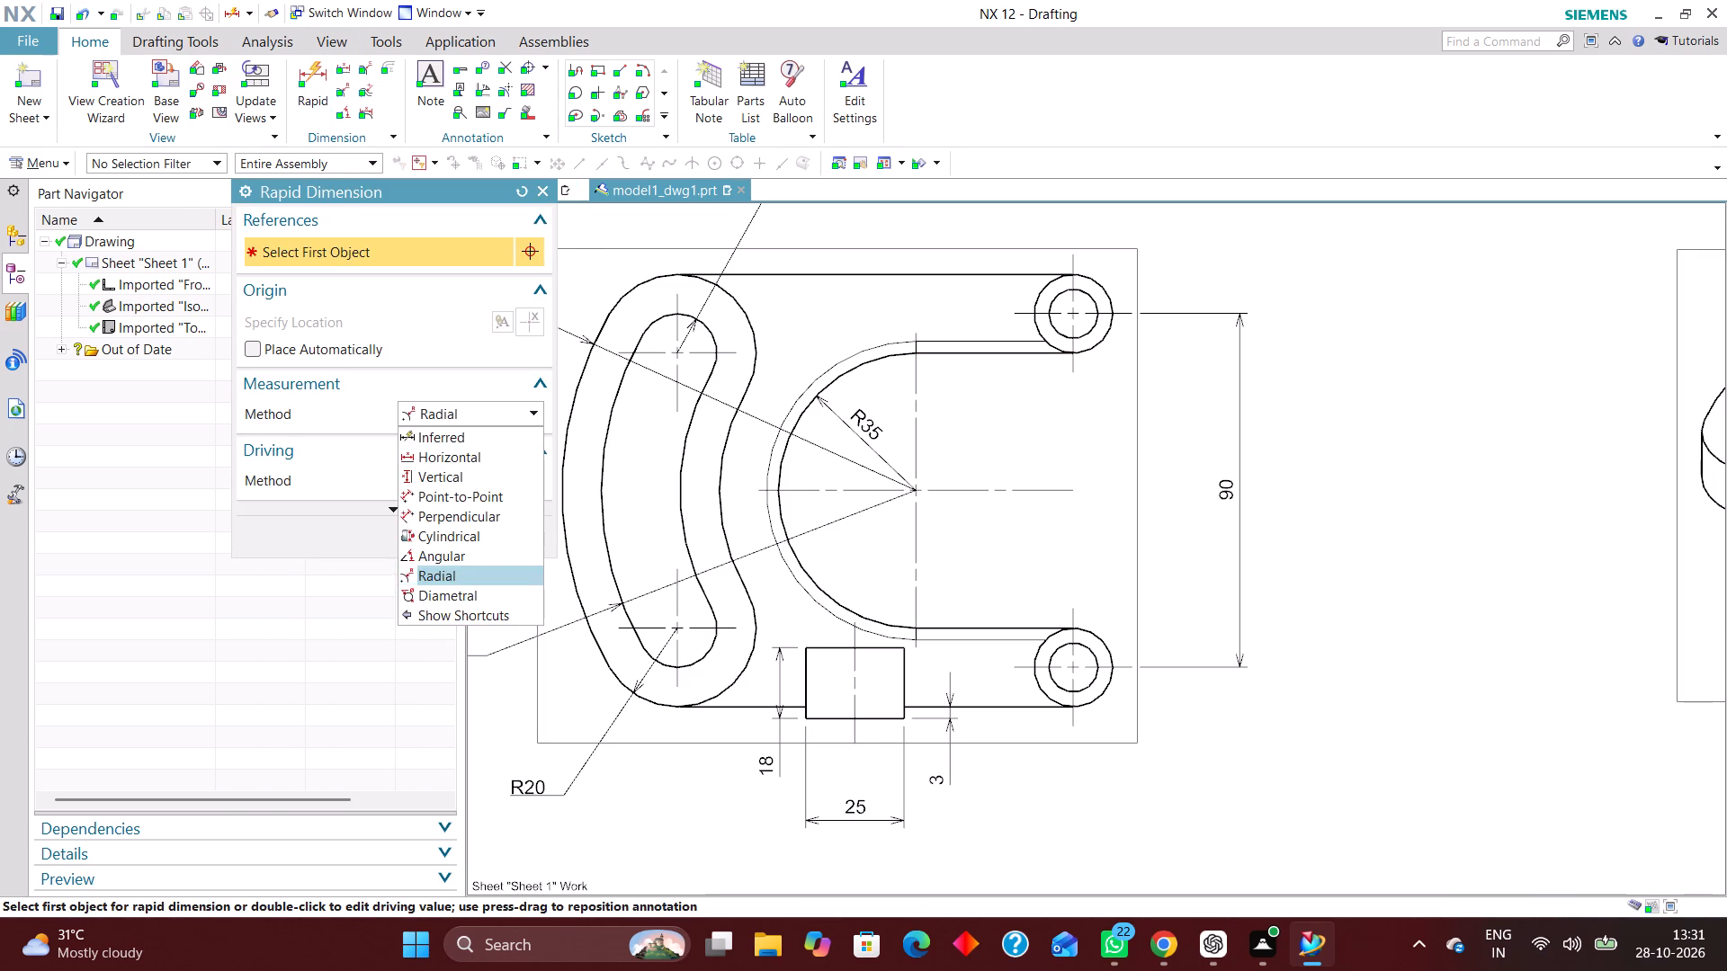
pyautogui.click(916, 404)
pyautogui.click(1075, 372)
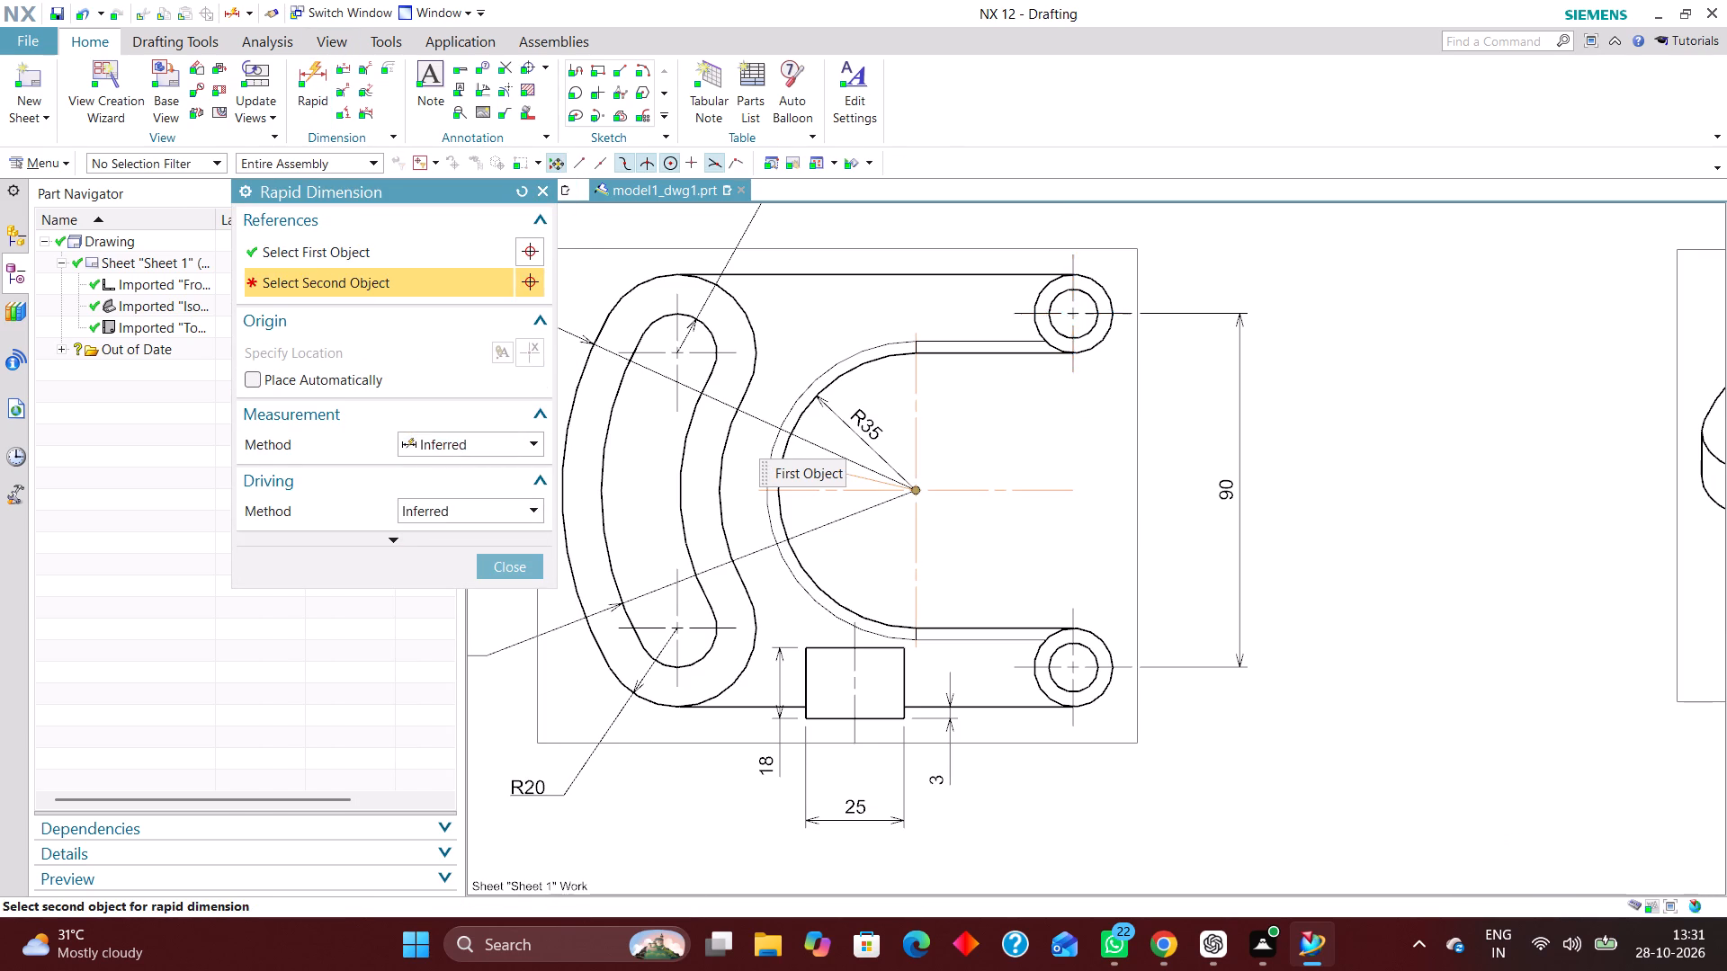
pyautogui.click(1002, 403)
pyautogui.click(530, 563)
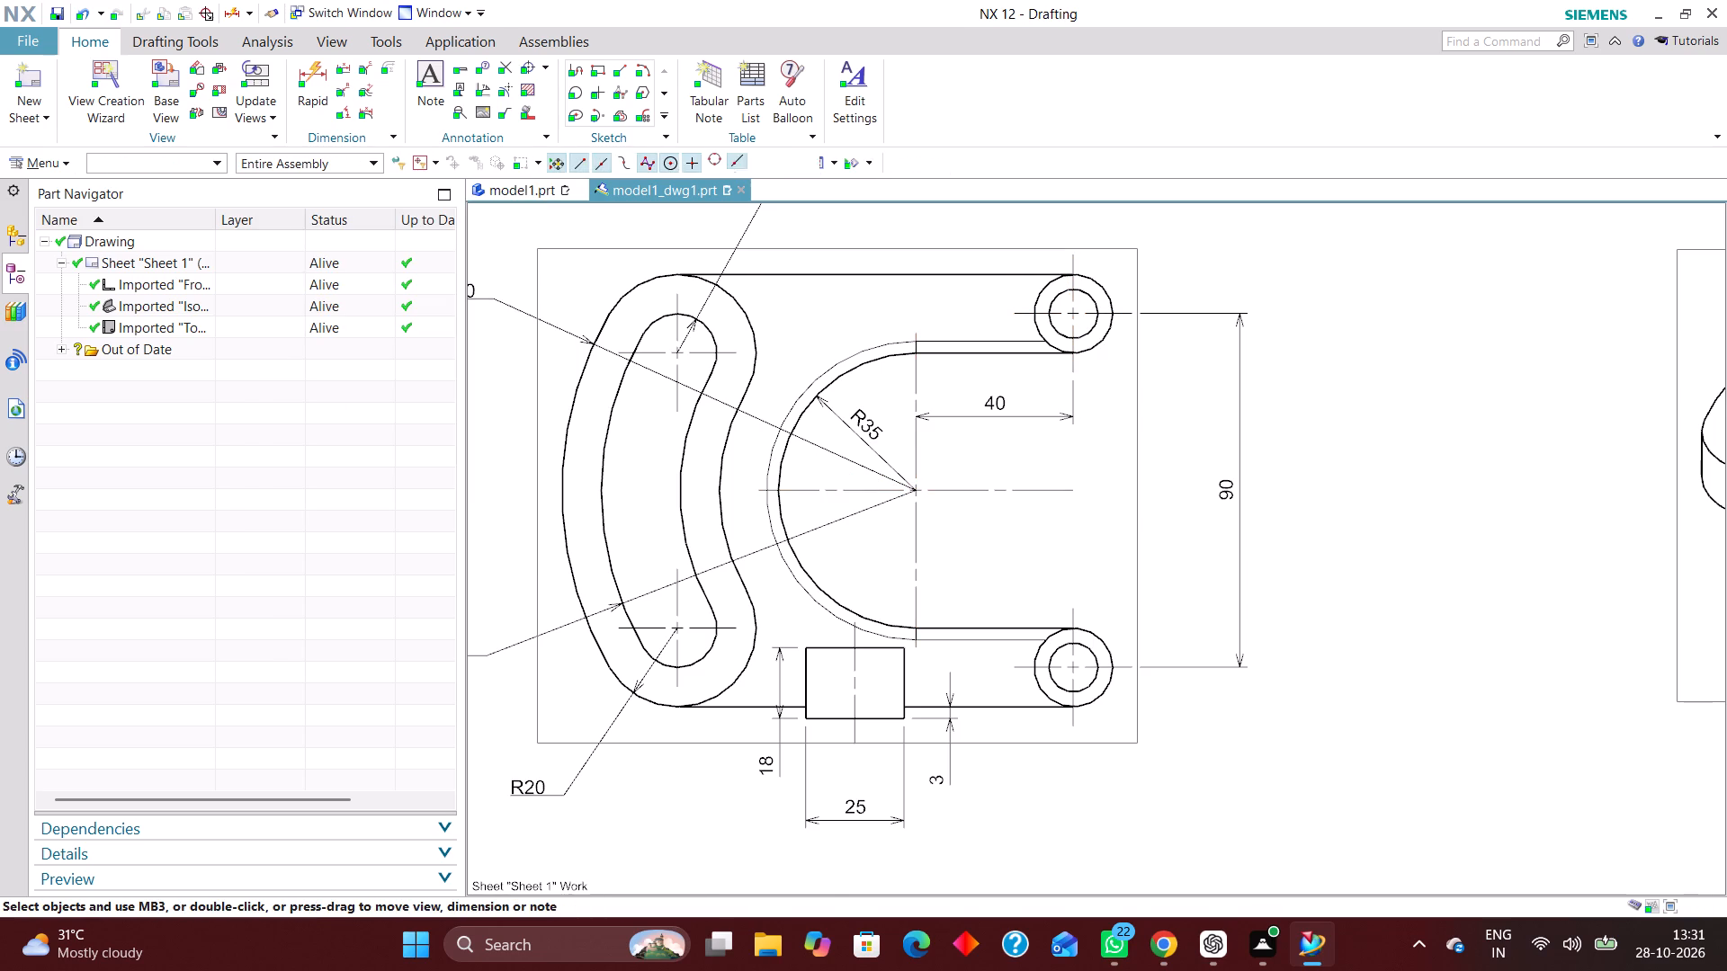
# Inspect the remaining dimensions and center marks in the top and front views for annotations still needing repair.
pyautogui.scroll(-2, 865, 348)
pyautogui.scroll(2, 932, 505)
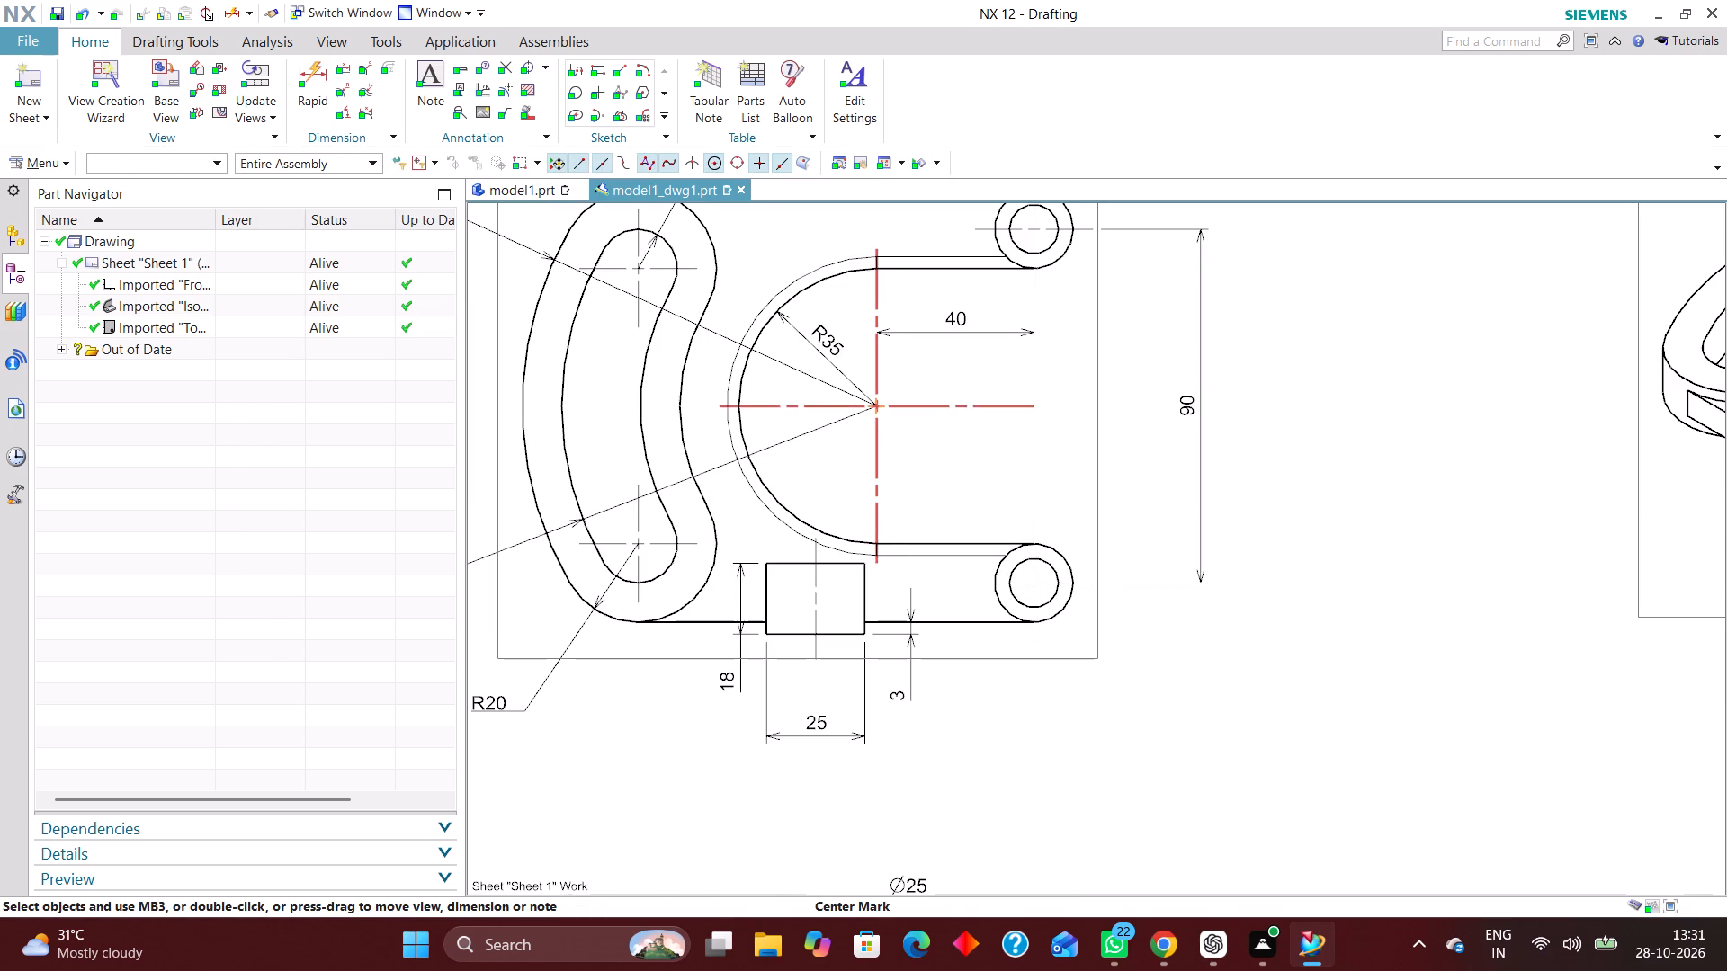
pyautogui.scroll(-3, 865, 373)
pyautogui.scroll(-1, 899, 512)
pyautogui.scroll(4, 896, 503)
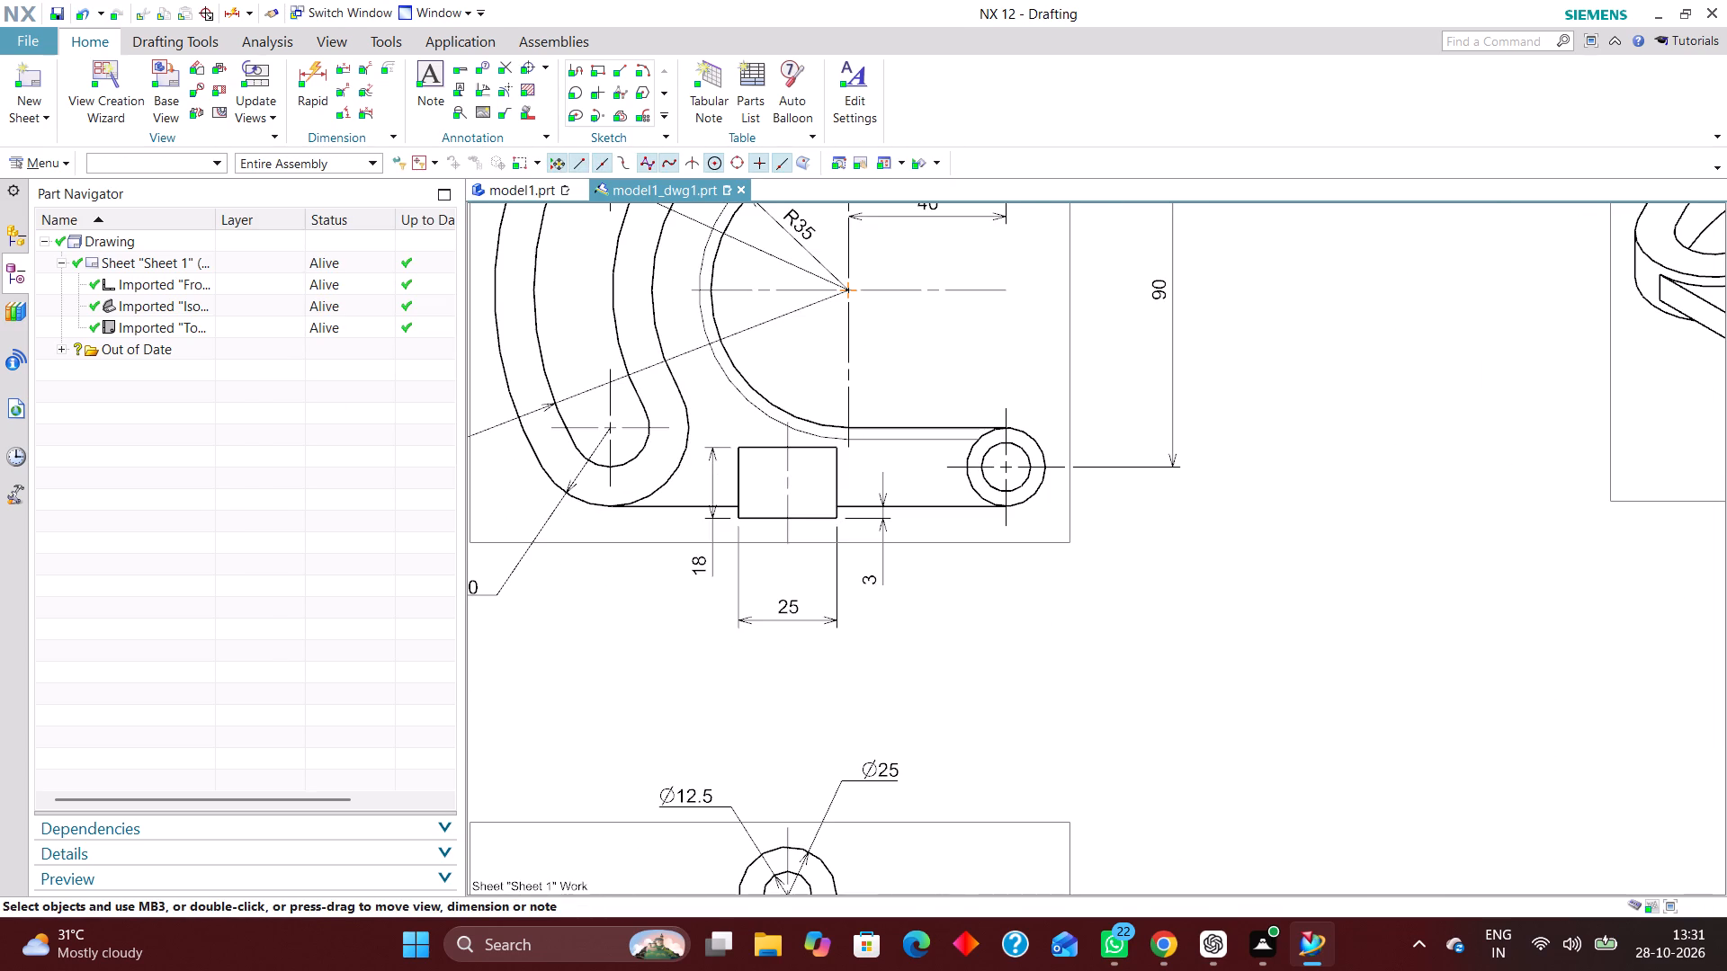
pyautogui.scroll(-1, 847, 405)
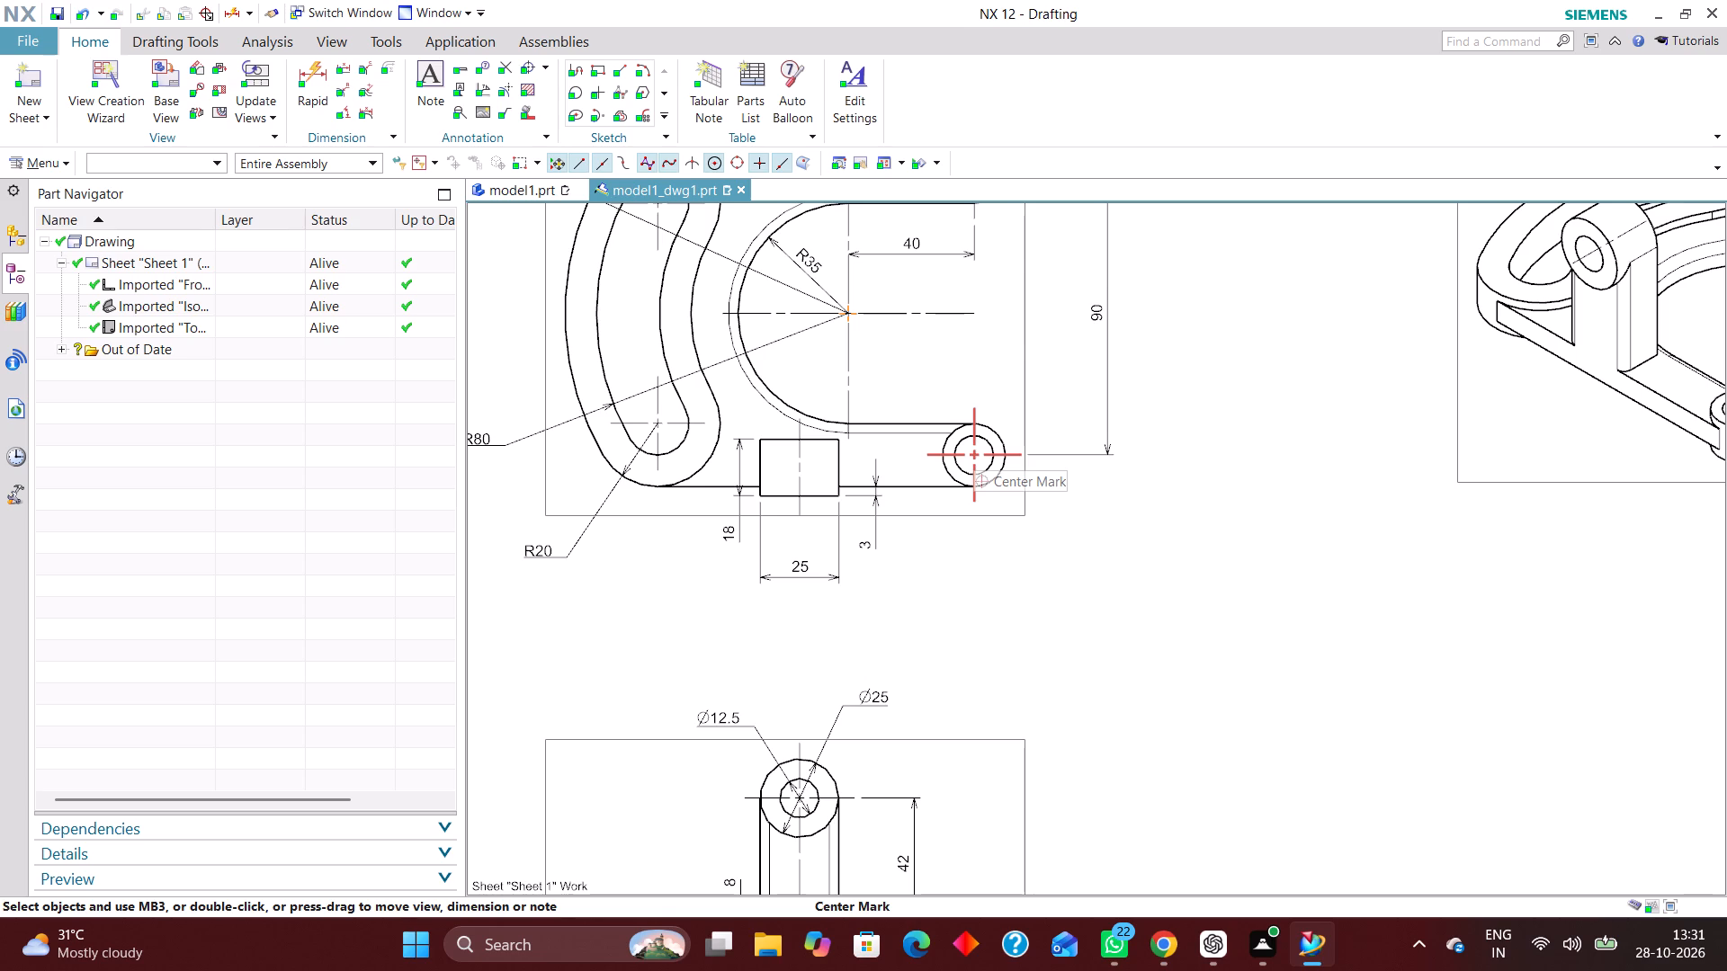
pyautogui.scroll(-4, 1029, 410)
pyautogui.scroll(3, 1037, 432)
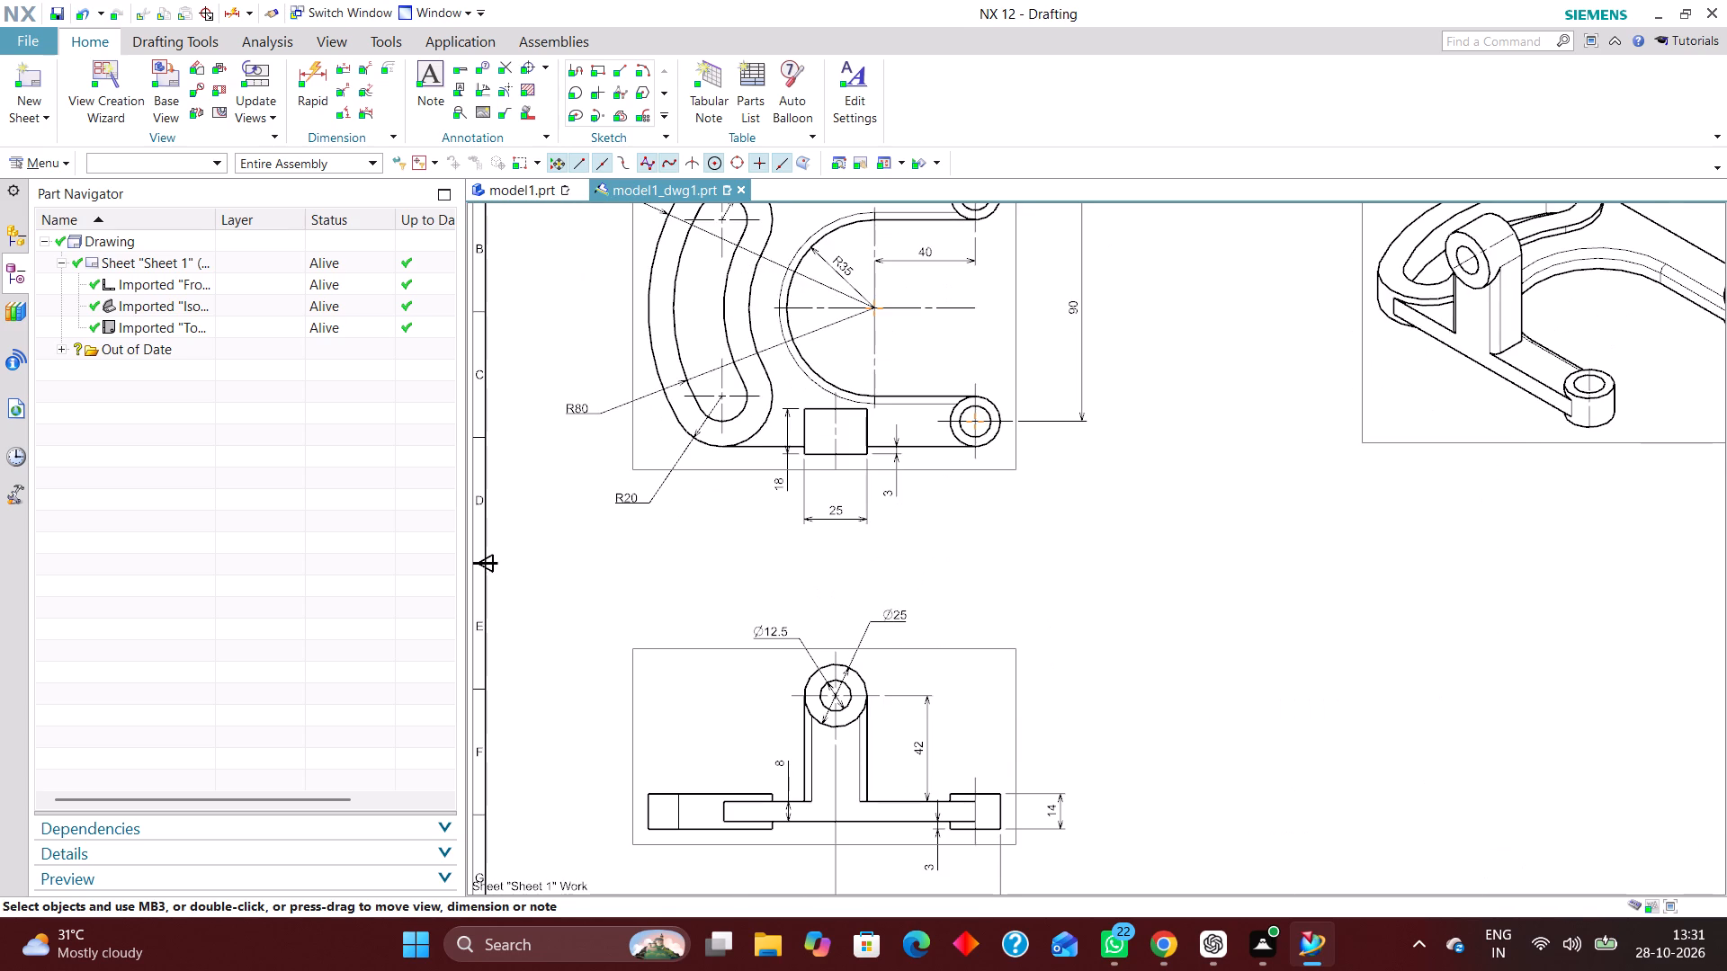
pyautogui.scroll(-2, 975, 499)
pyautogui.scroll(2, 1266, 528)
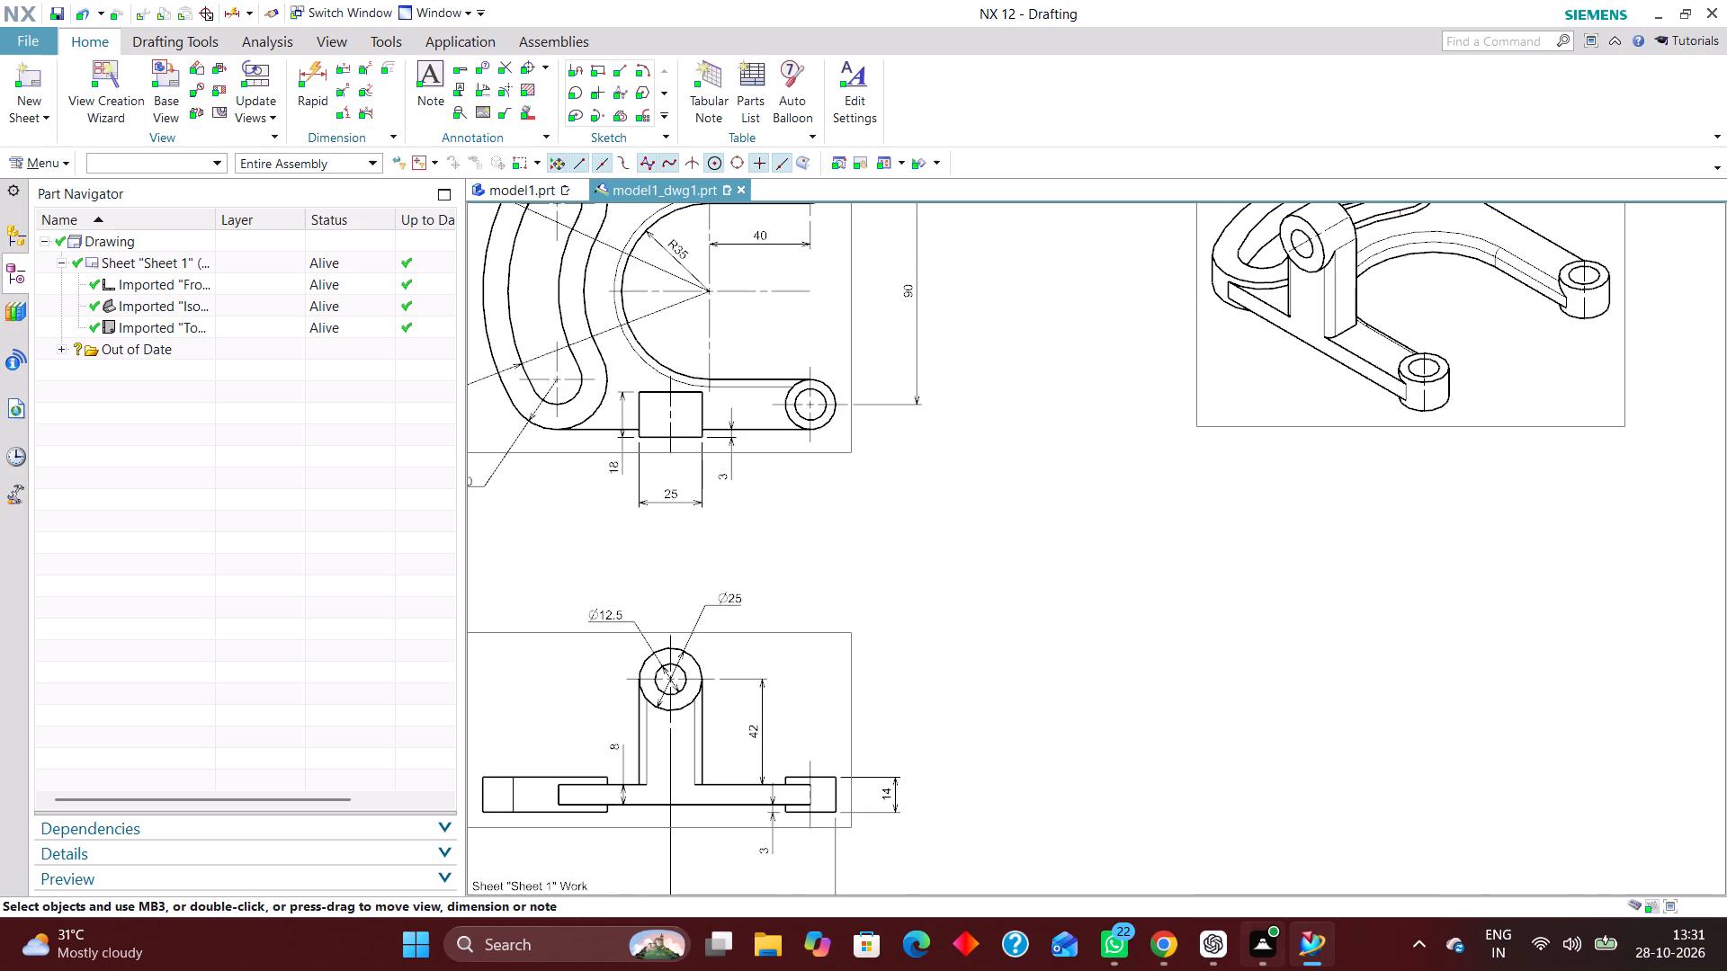
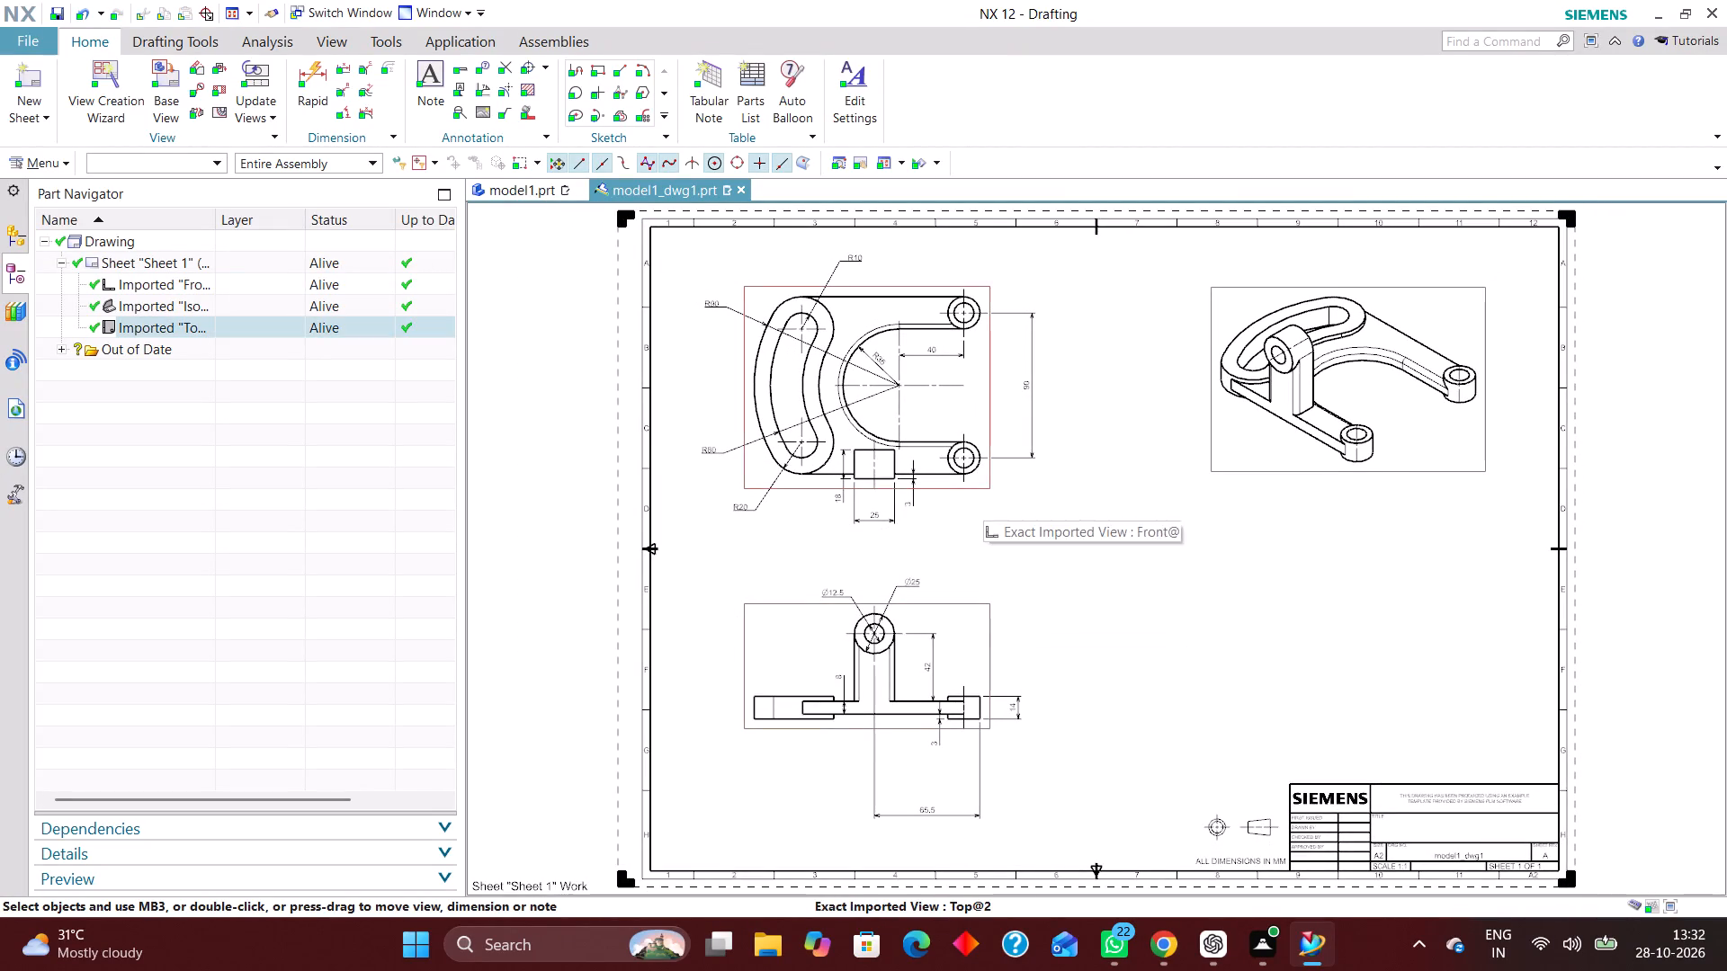
# Create a stand-alone section line running vertically through the top view, between the R35 arc centre and the two lug holes.
pyautogui.click(219, 69)
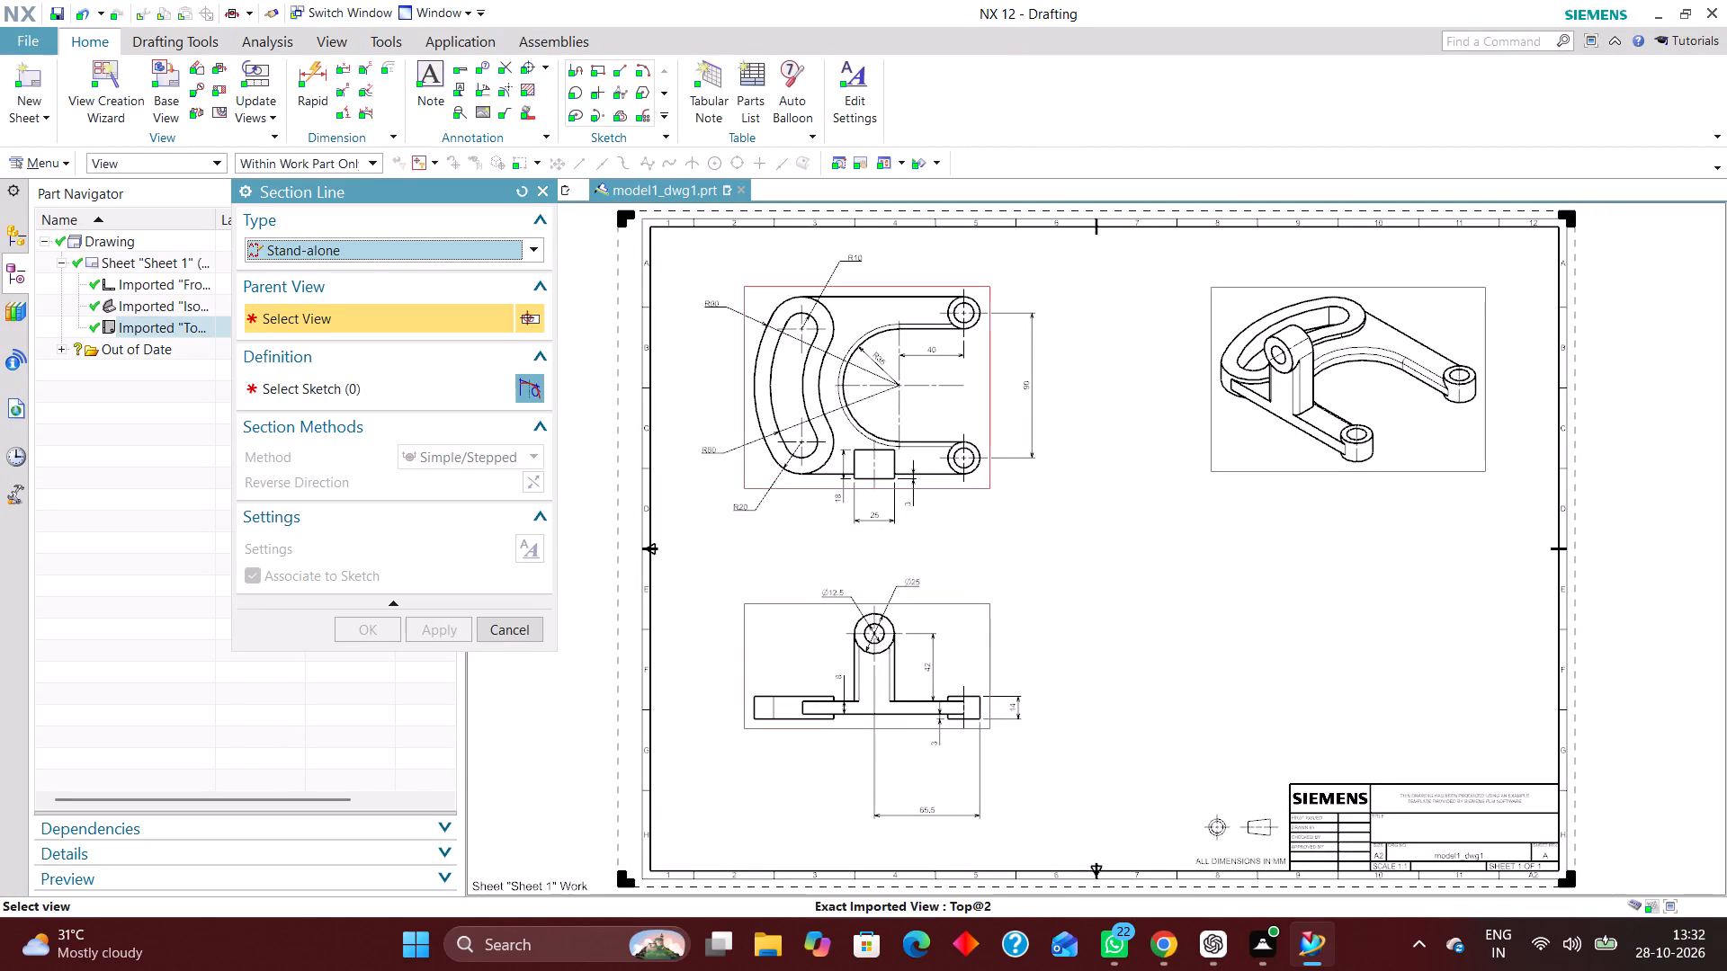
pyautogui.click(953, 494)
pyautogui.scroll(-2, 732, 409)
pyautogui.scroll(1, 1068, 454)
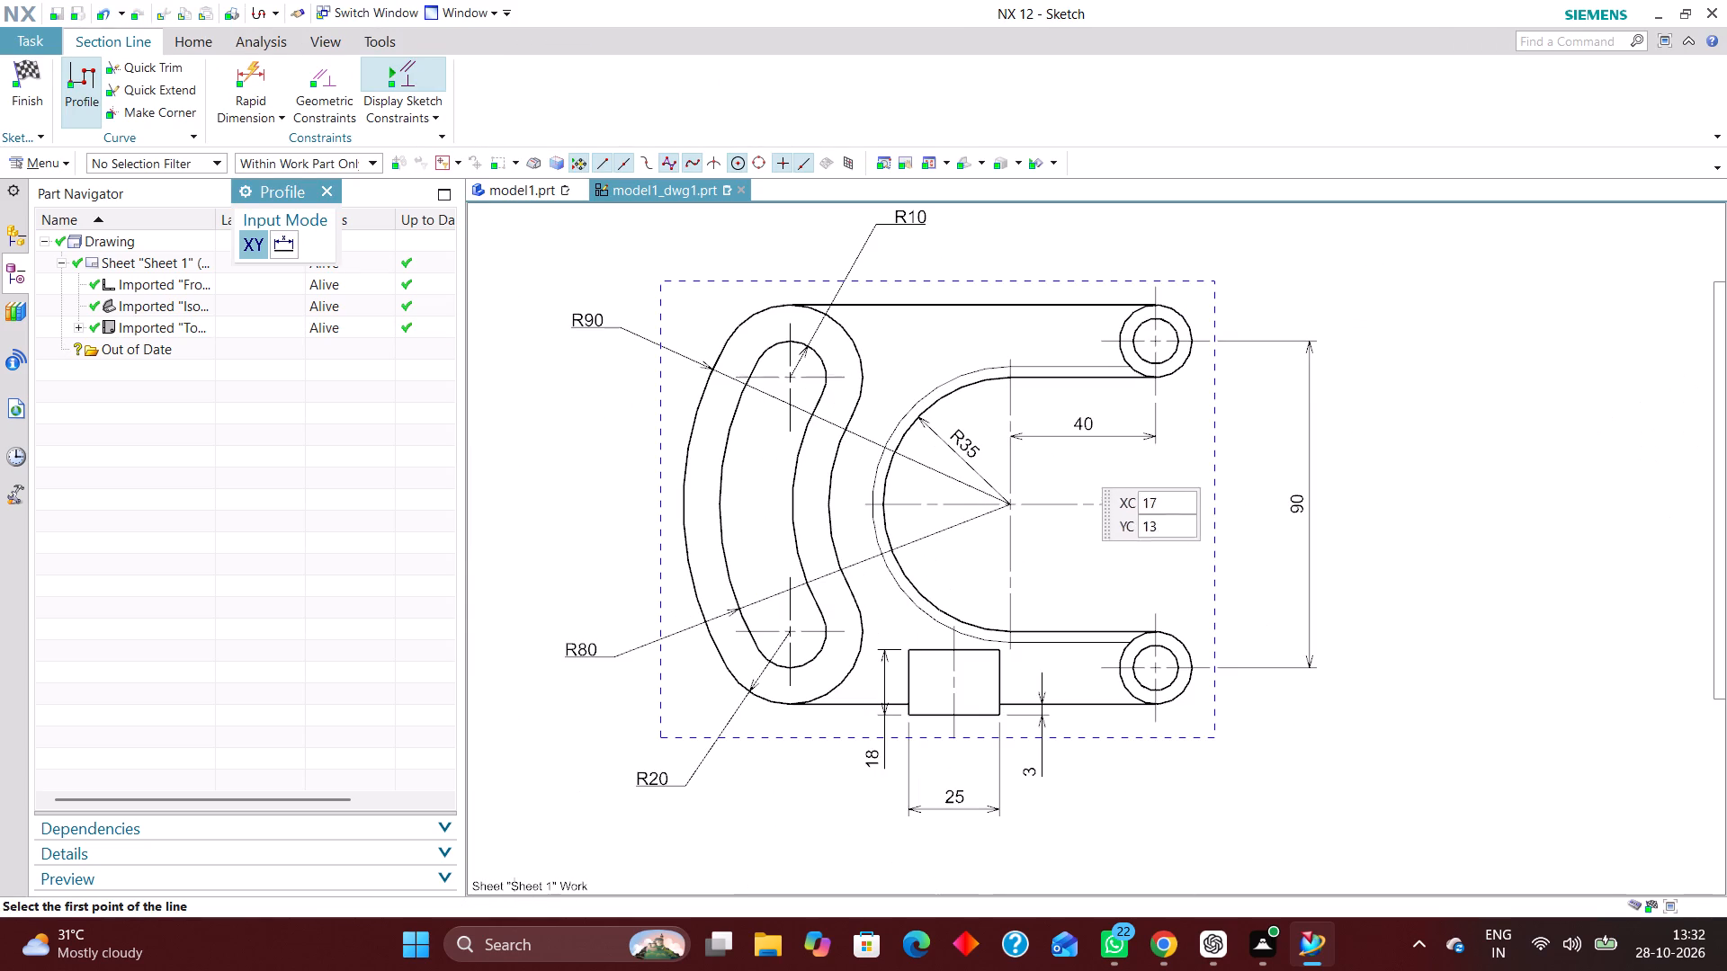
pyautogui.click(1079, 232)
pyautogui.click(1083, 797)
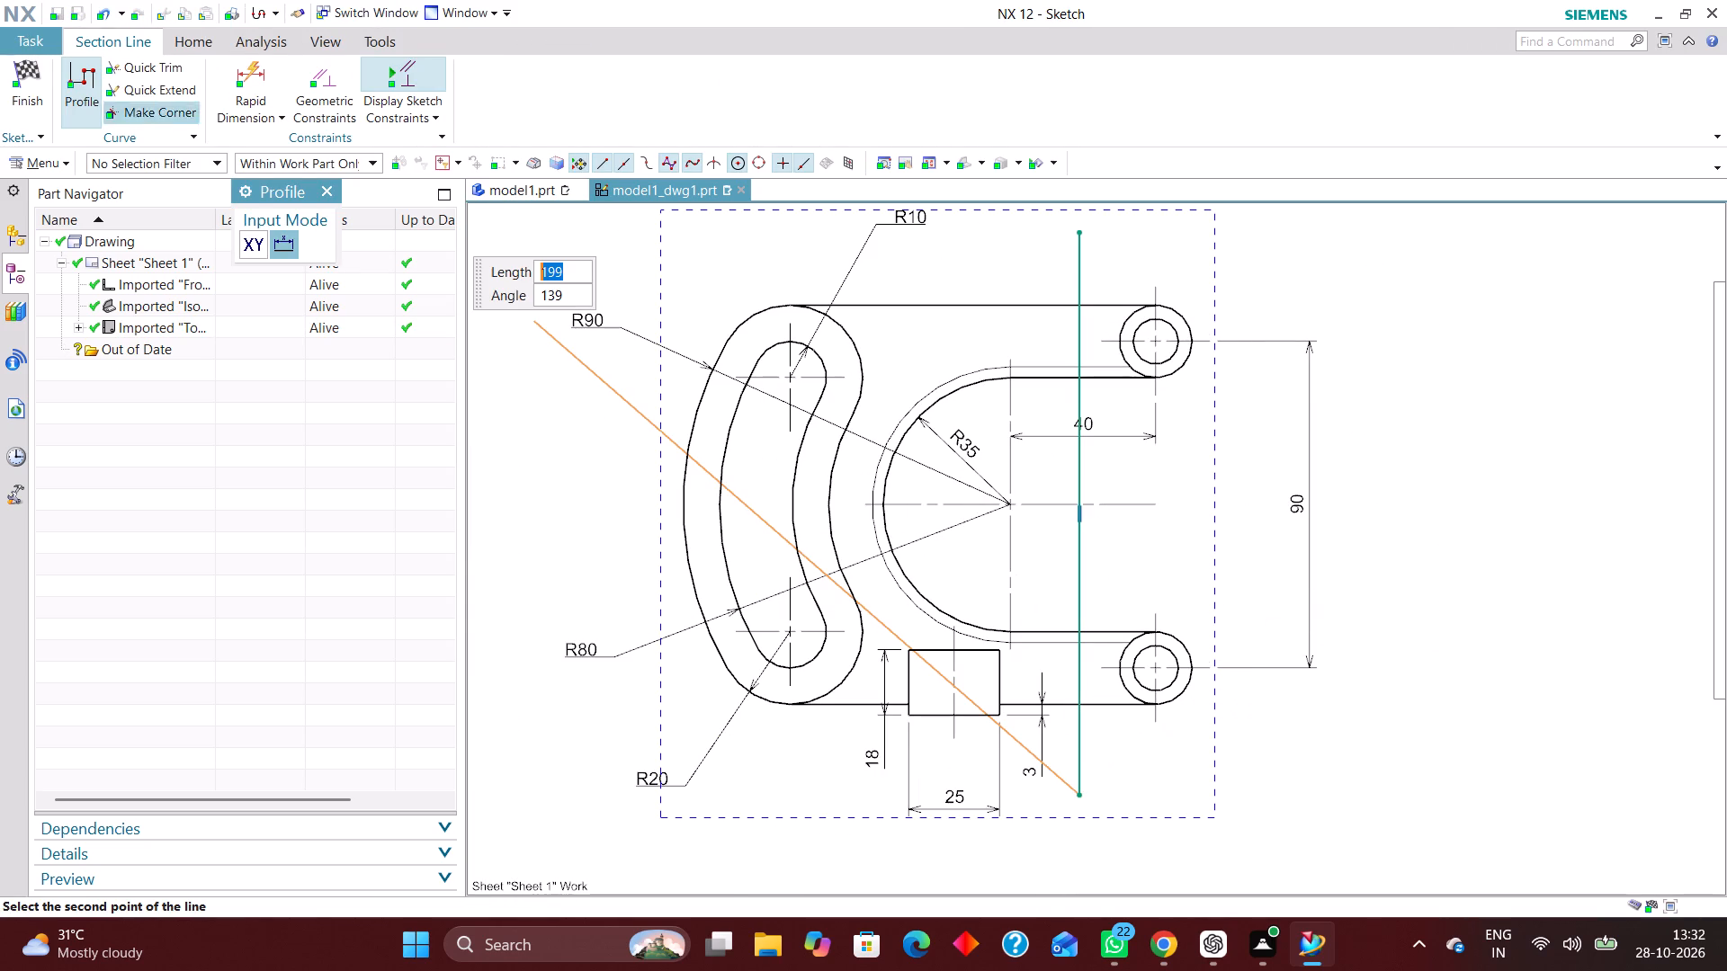
pyautogui.click(324, 192)
pyautogui.click(25, 79)
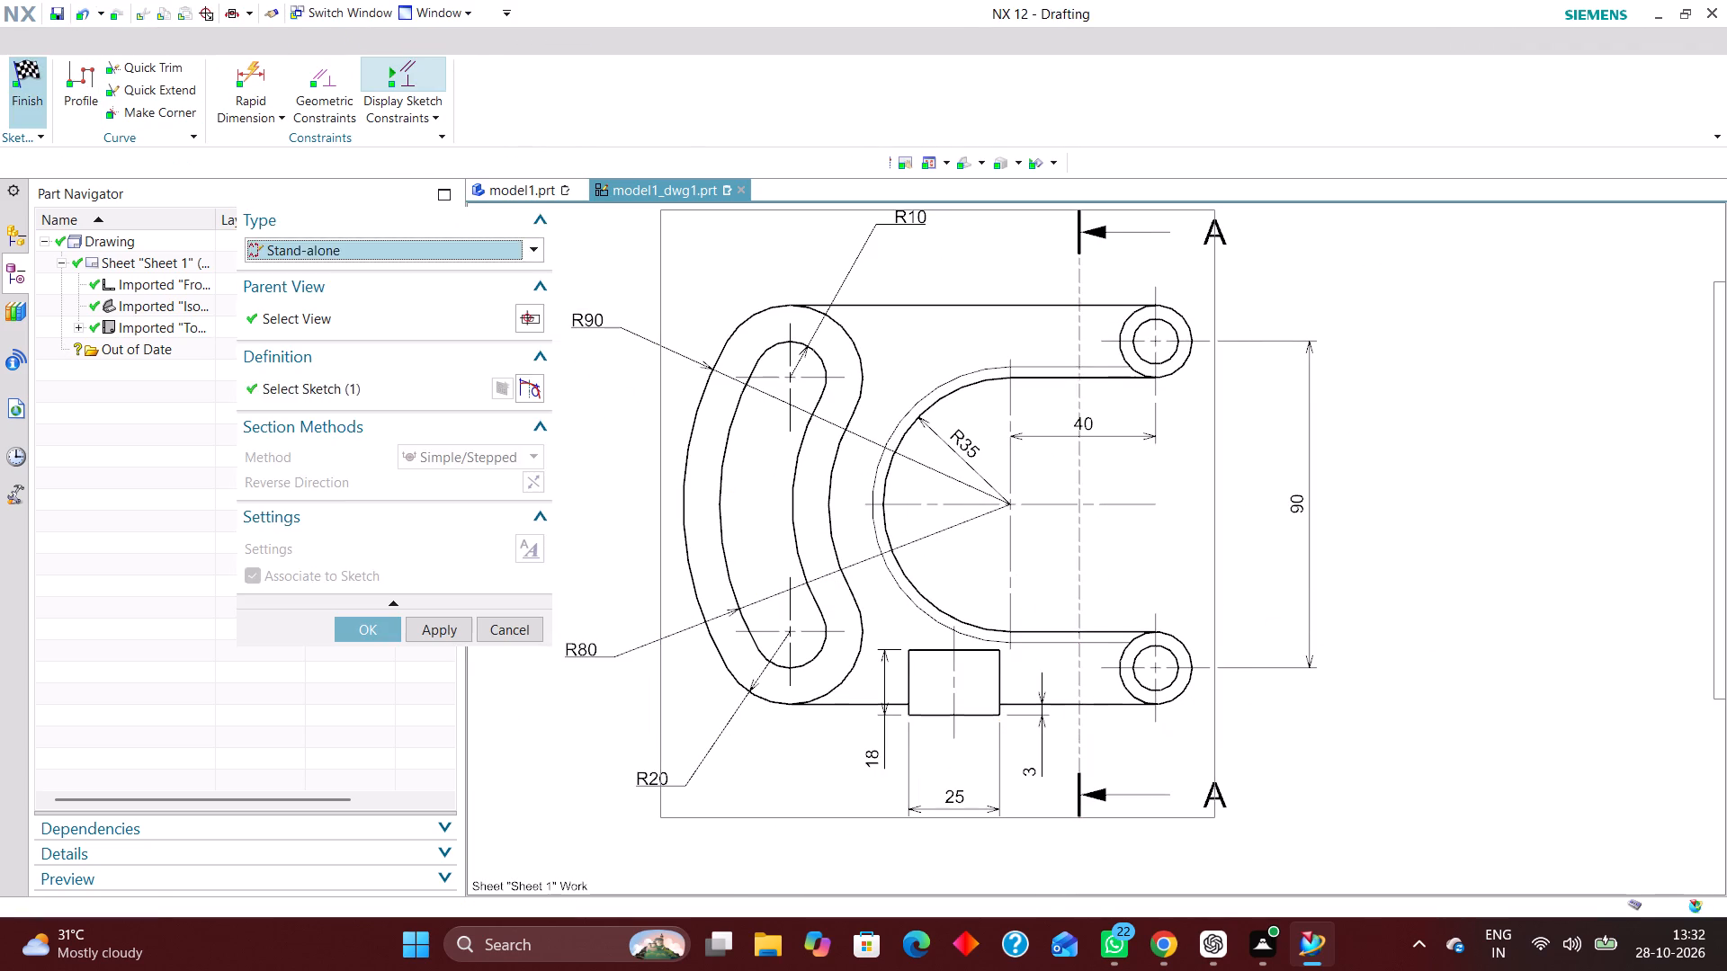
pyautogui.click(361, 628)
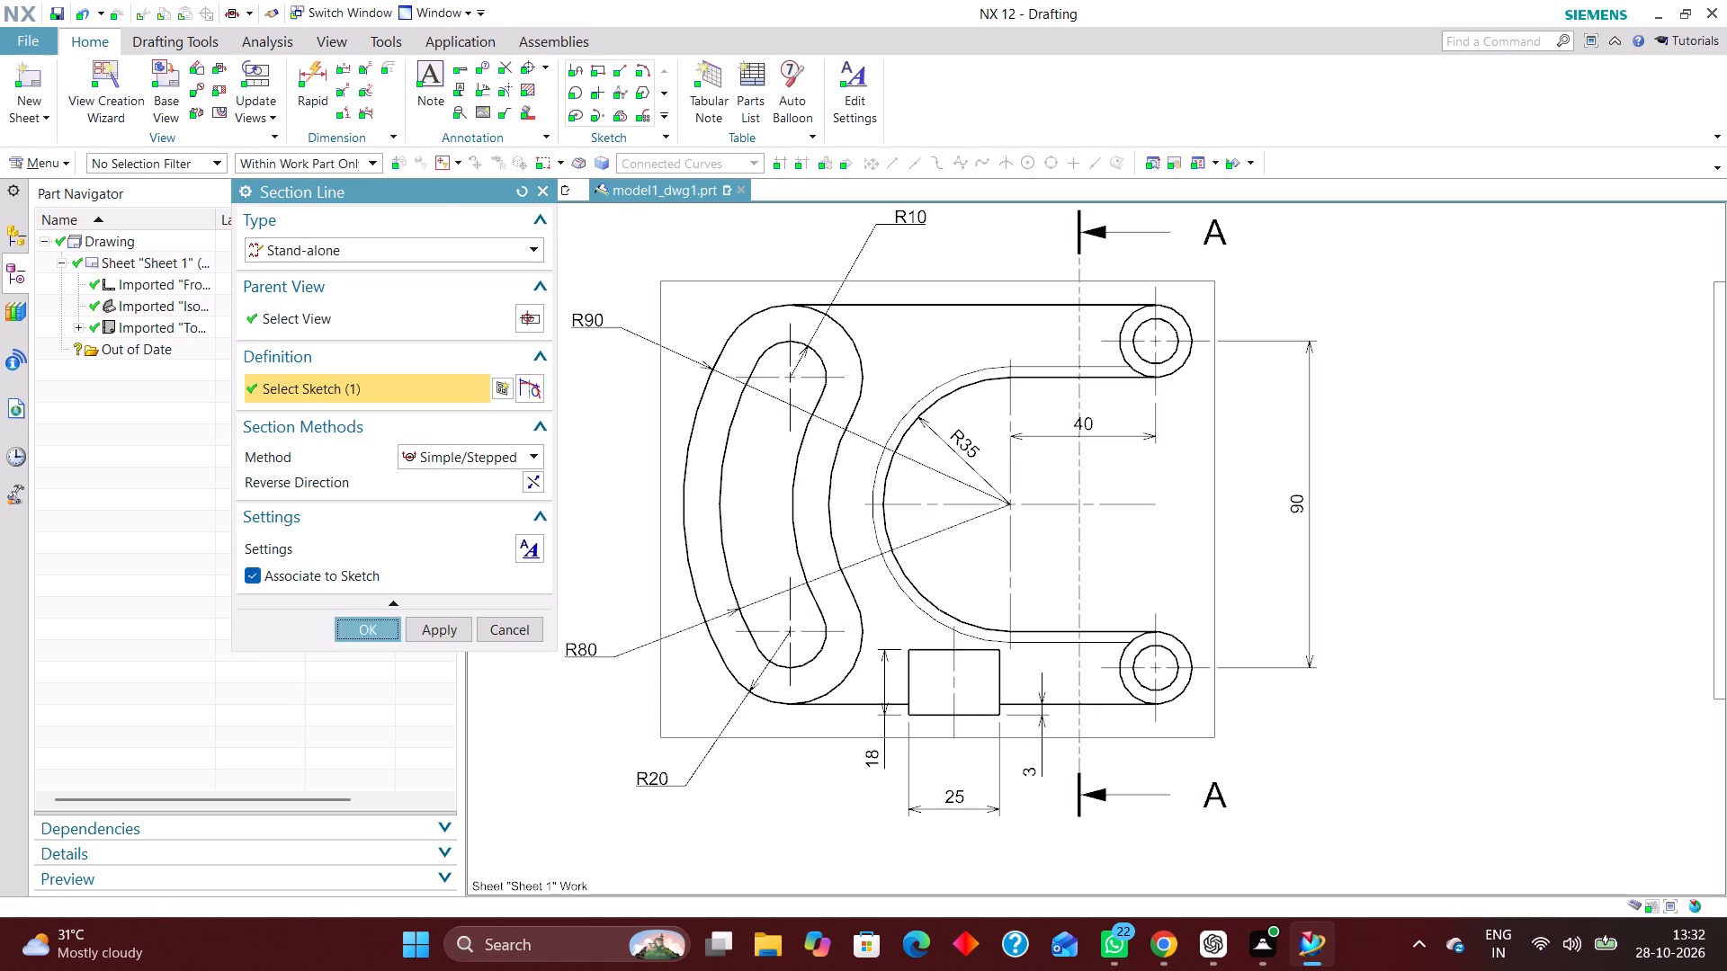
# Place a section view from the existing section line below the isometric view, using the Inferred placement method.
pyautogui.scroll(-2, 655, 381)
pyautogui.scroll(2, 792, 394)
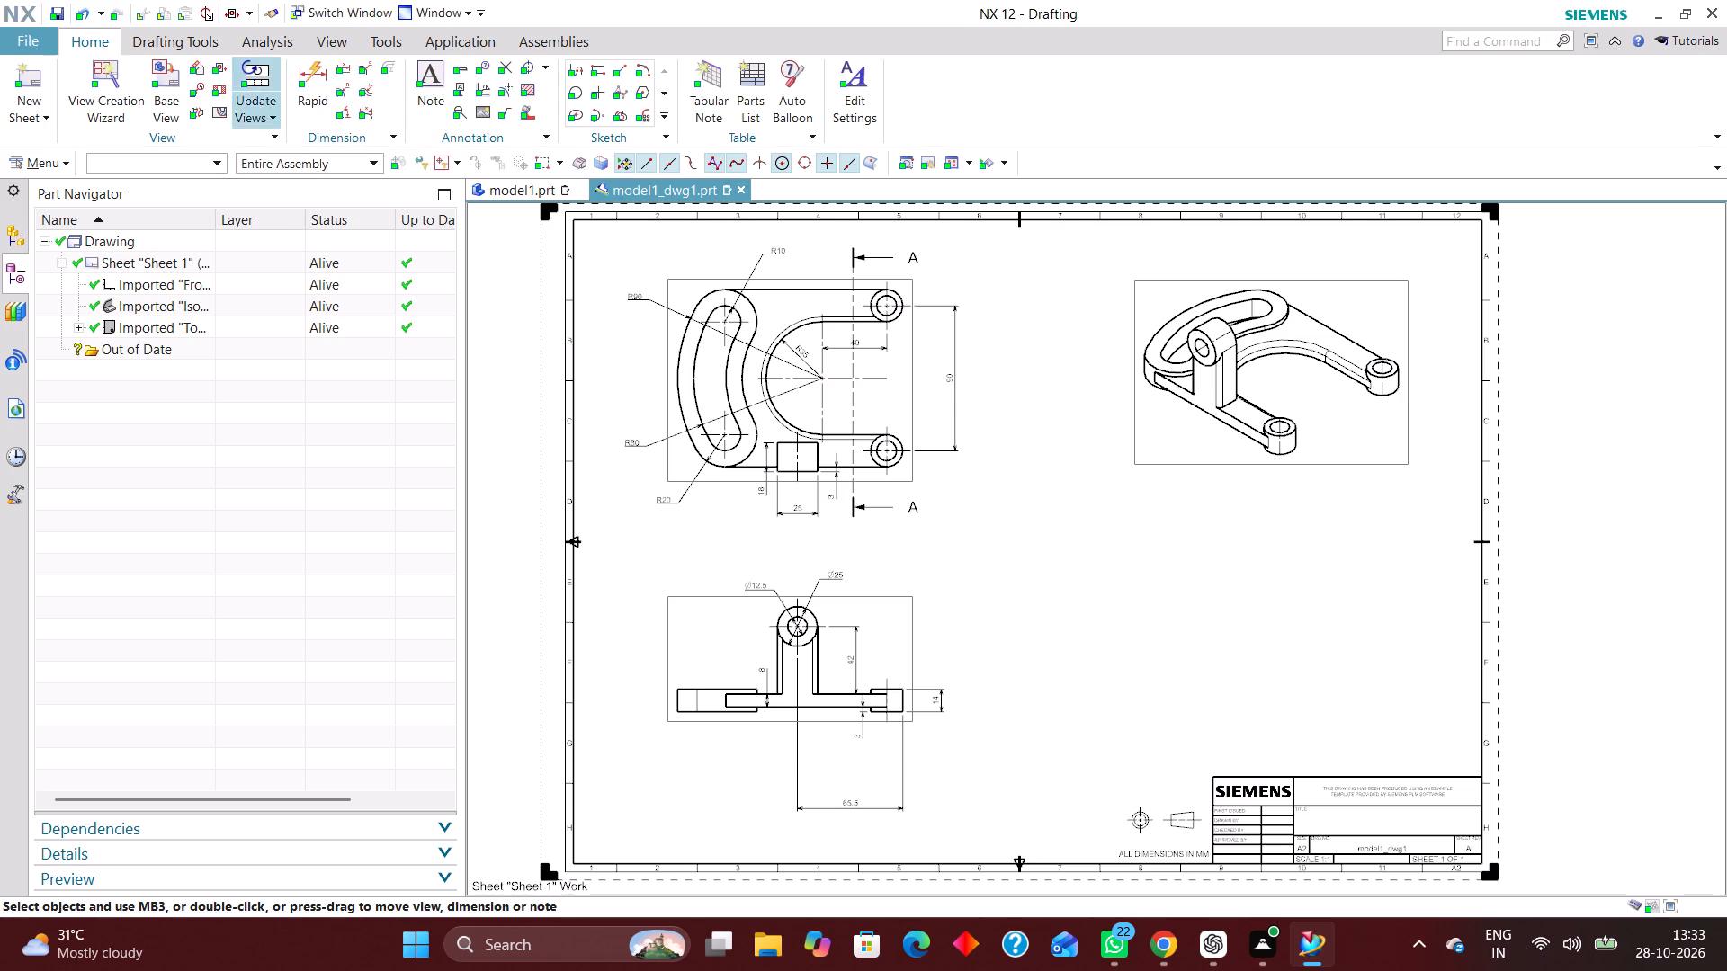
pyautogui.click(217, 87)
pyautogui.click(857, 503)
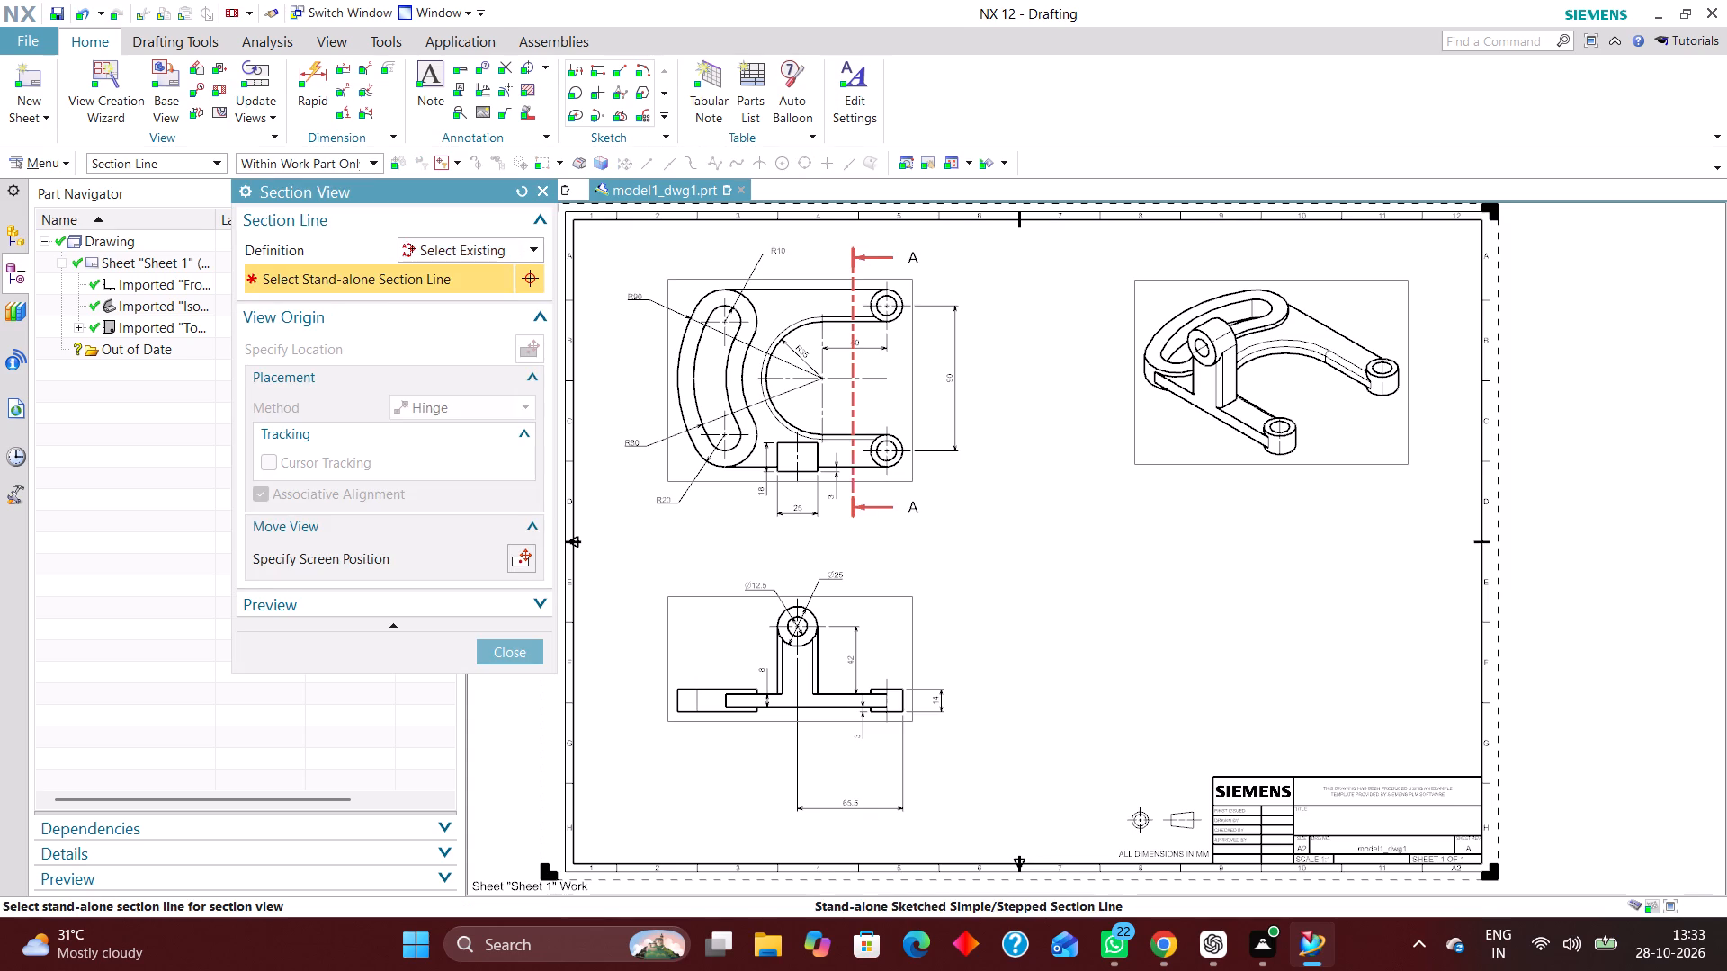
pyautogui.click(482, 491)
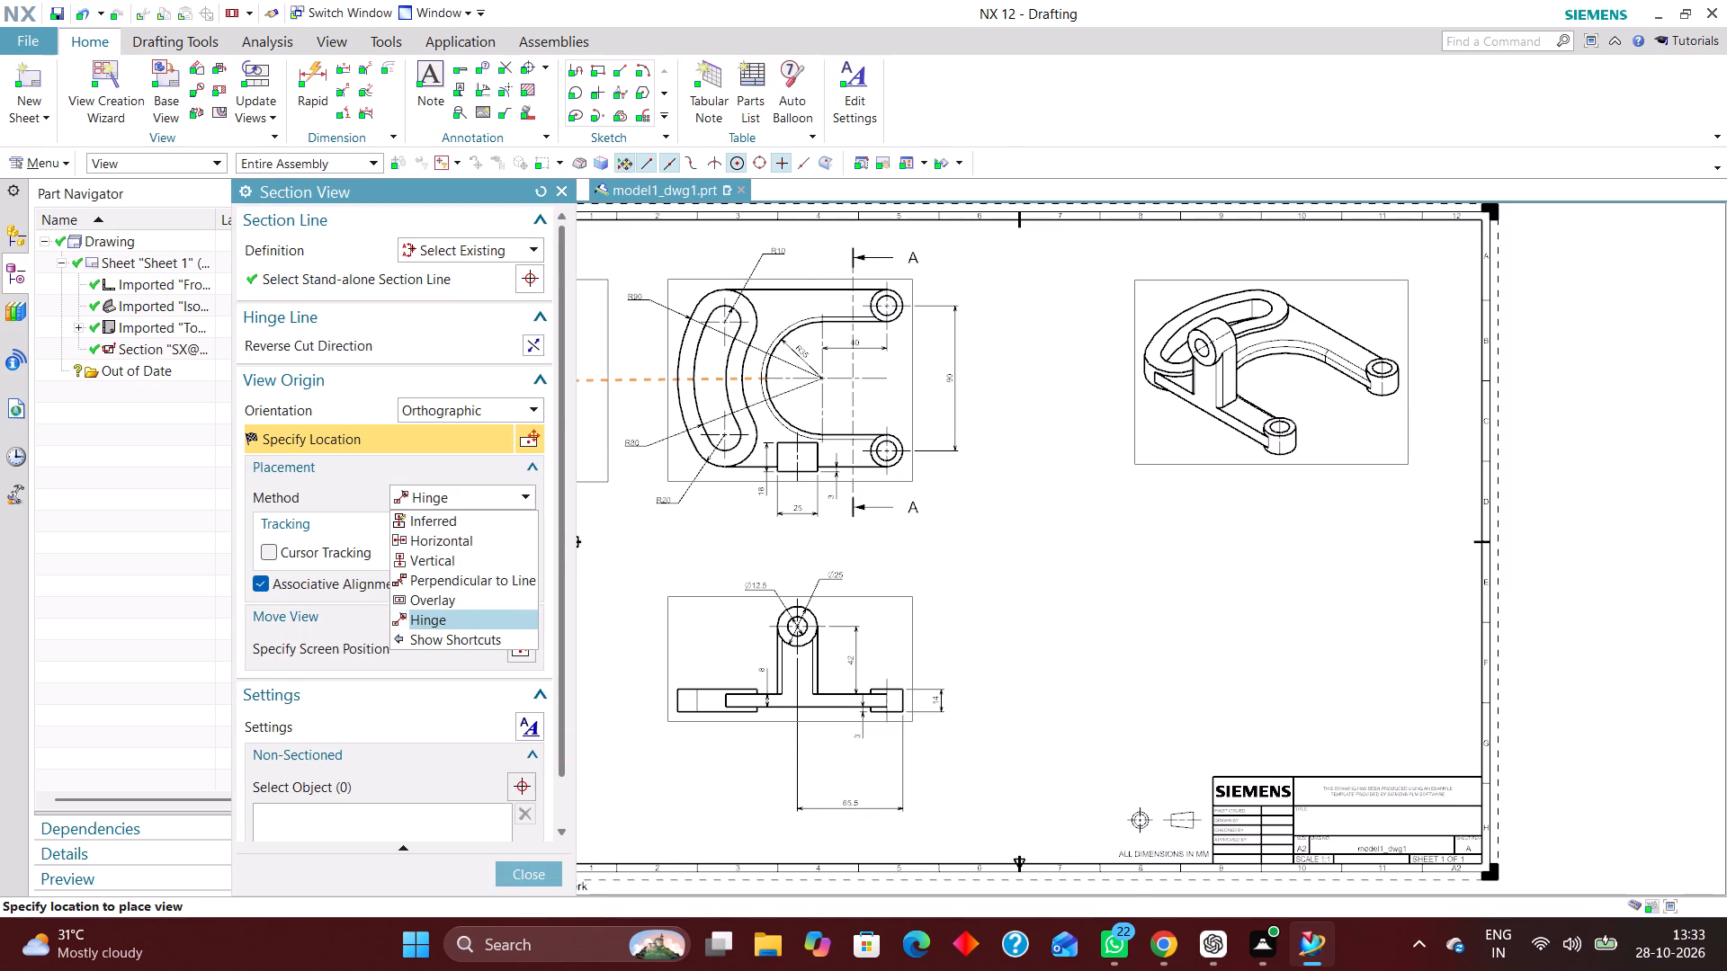
pyautogui.click(479, 519)
pyautogui.click(1155, 628)
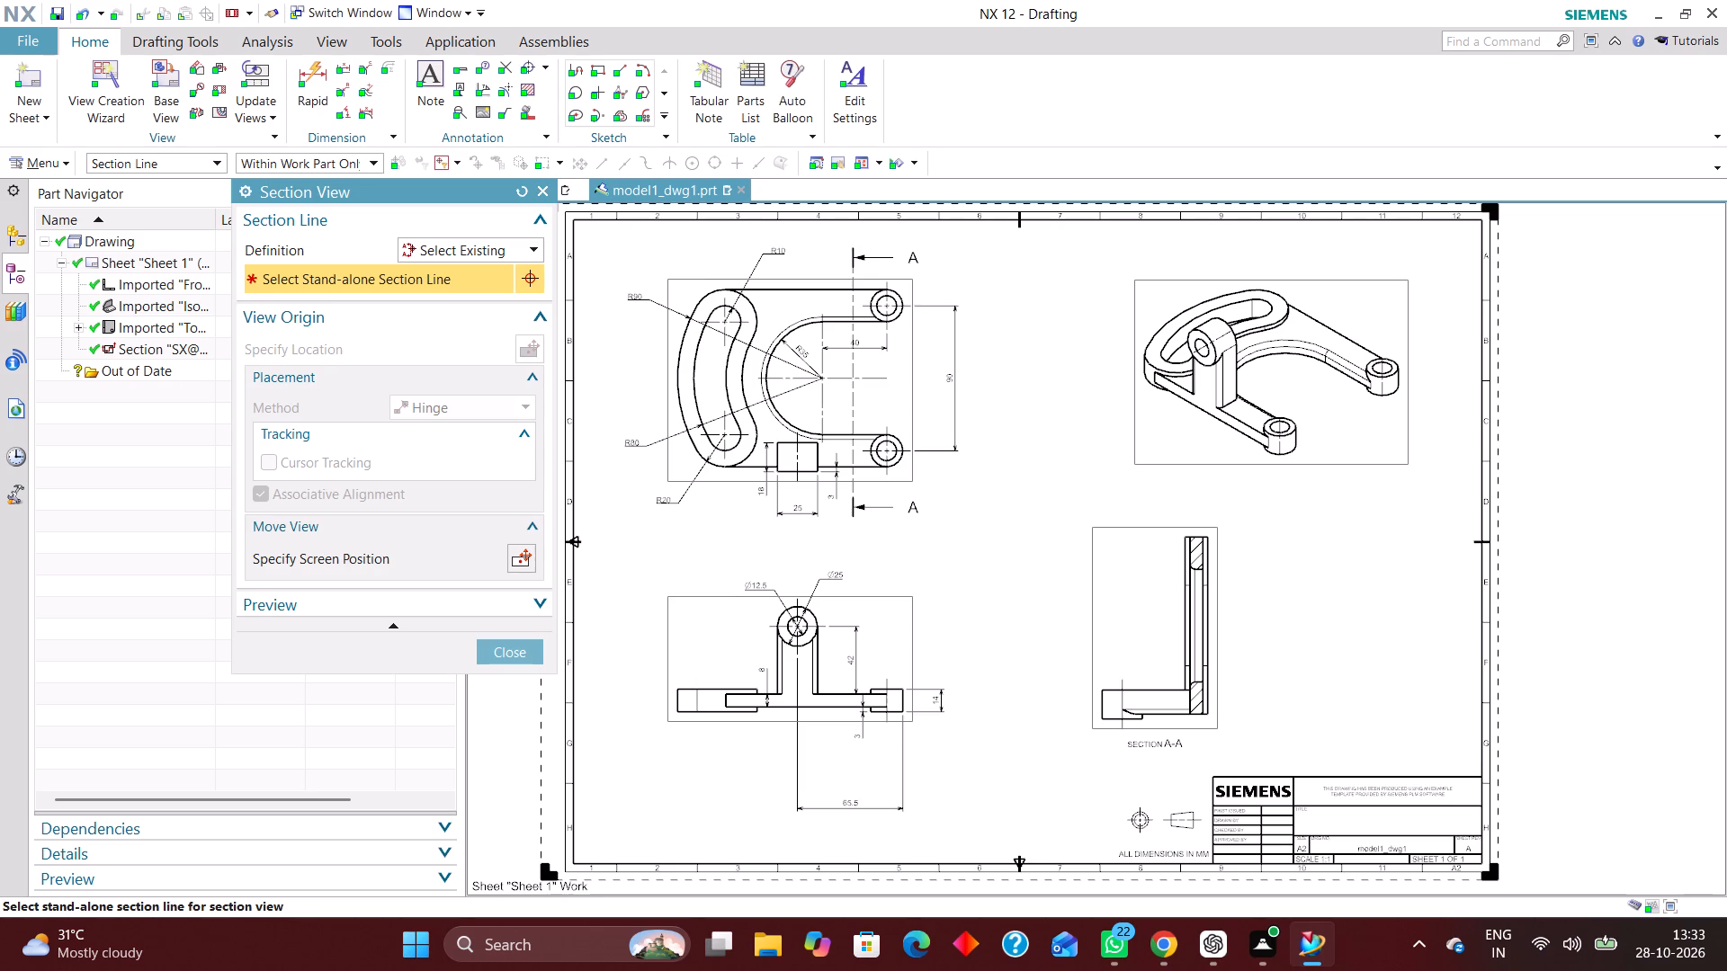
pyautogui.click(525, 653)
# Switch to model1.prt and set the start distance of the cylindrical boss's extrude to 43 mm.
pyautogui.scroll(2, 832, 470)
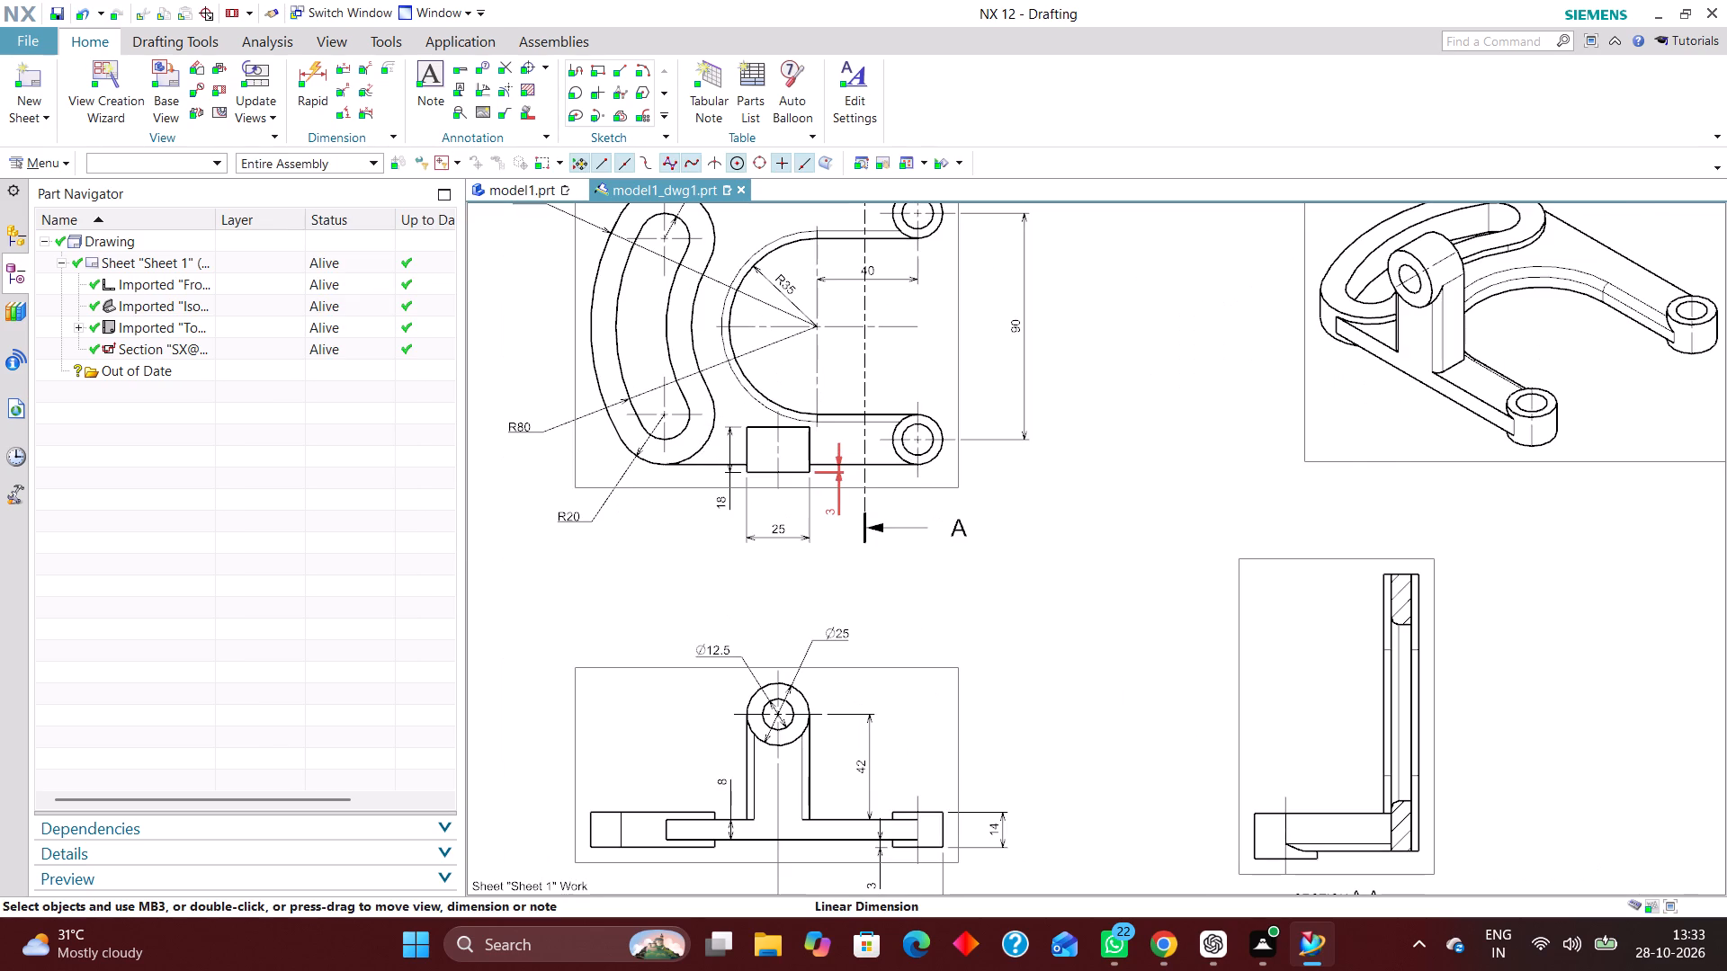
pyautogui.scroll(-1, 824, 396)
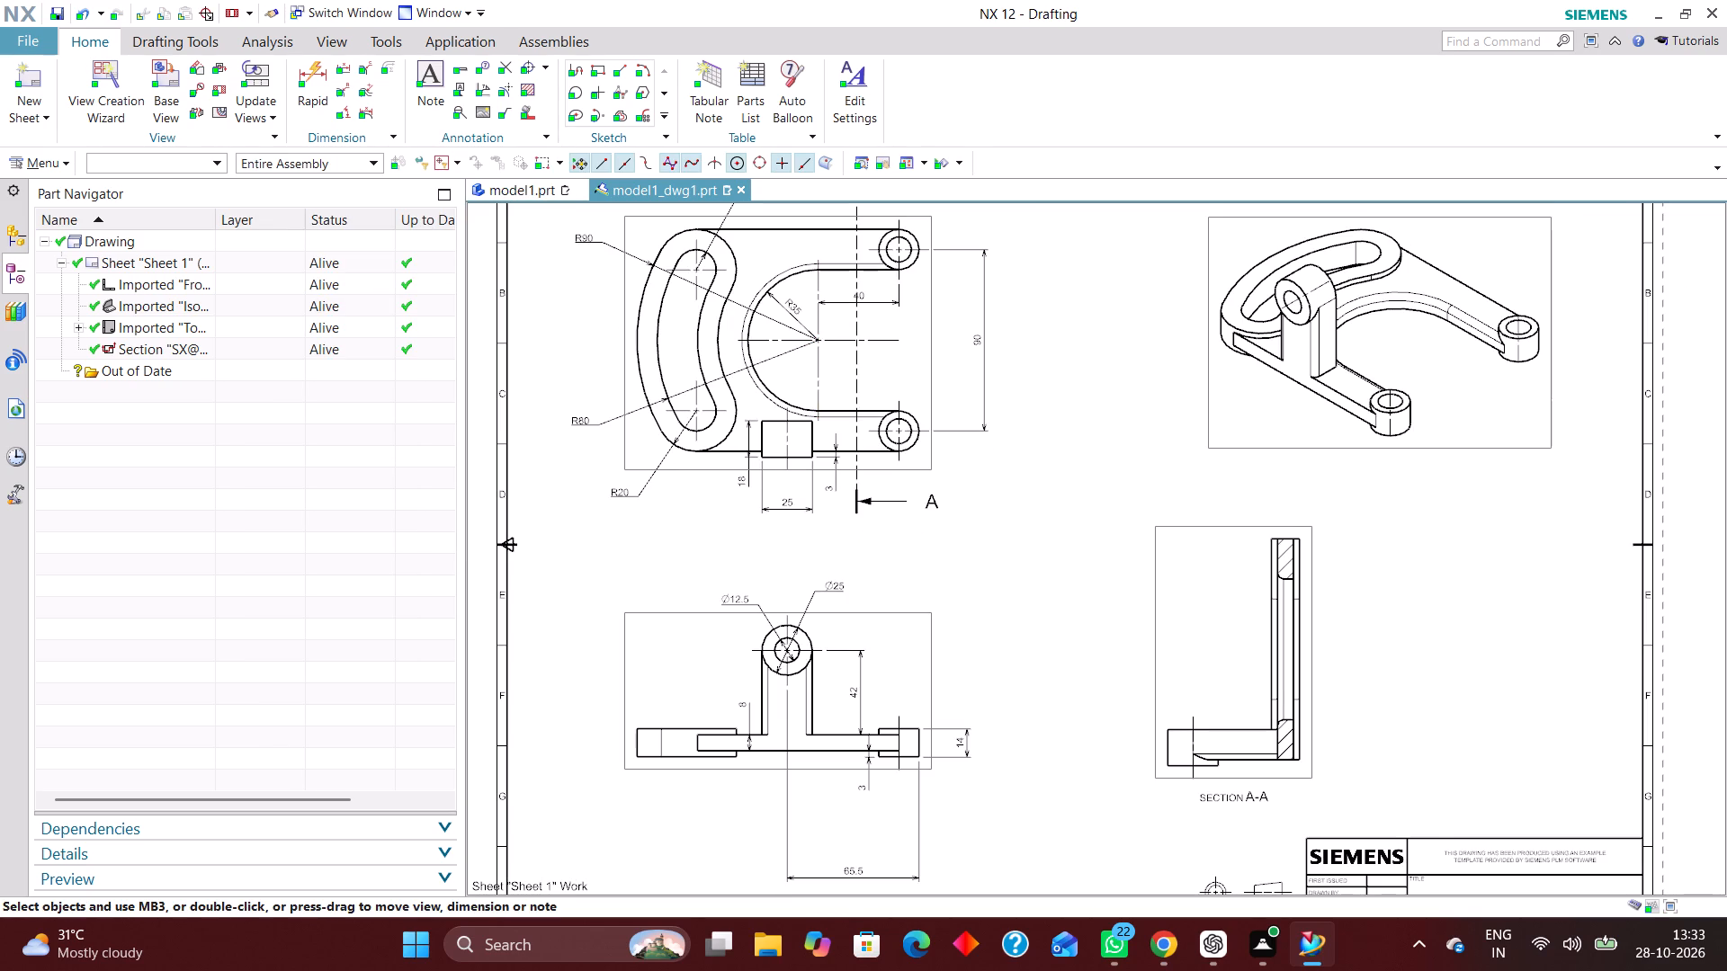
pyautogui.click(532, 198)
pyautogui.doubleClick(935, 486)
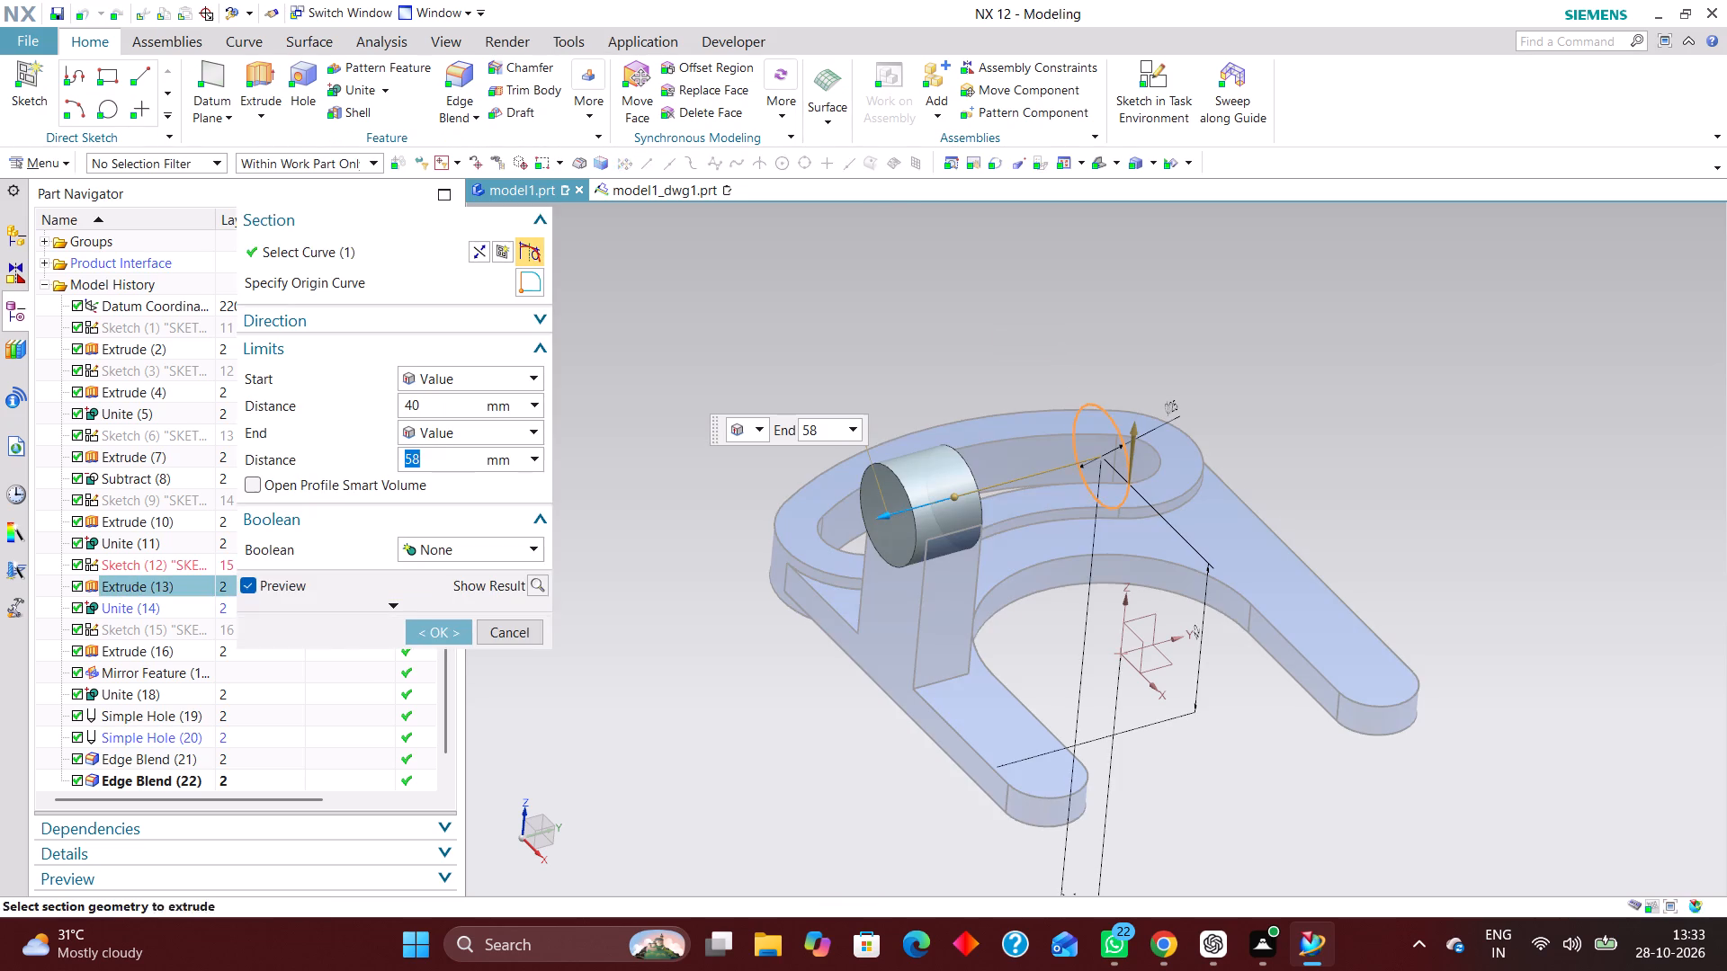
pyautogui.moveTo(1064, 345); pyautogui.dragTo(1008, 317, button='middle')
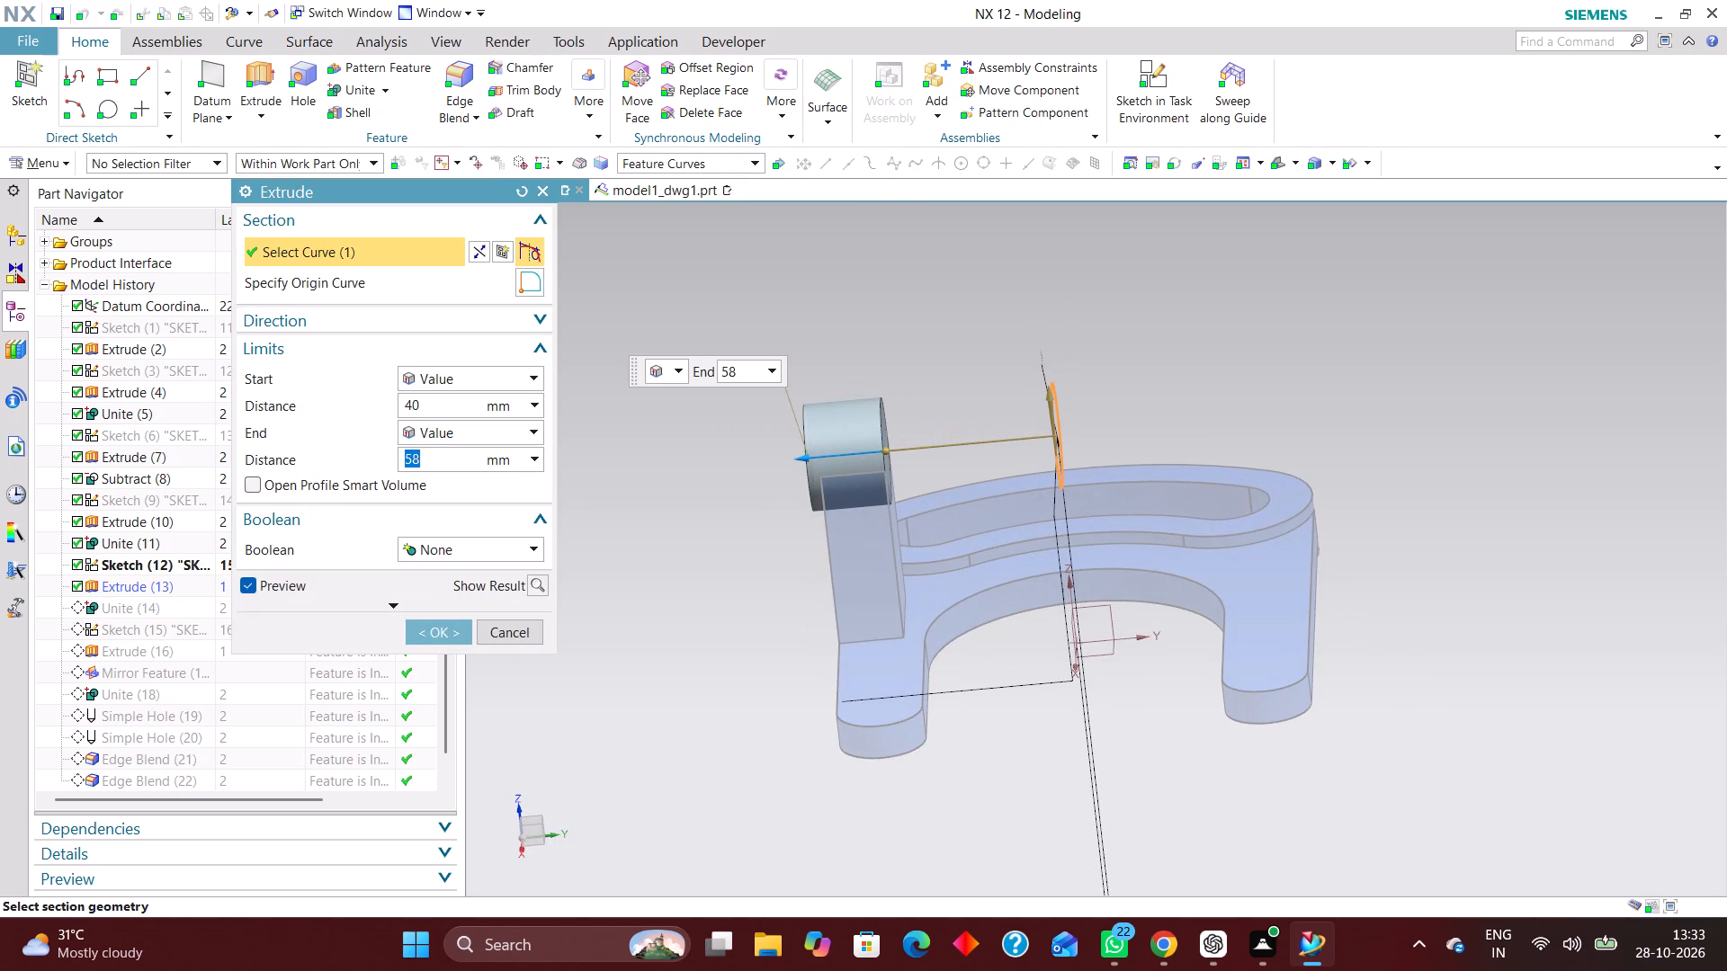
pyautogui.moveTo(1202, 314); pyautogui.dragTo(1113, 316, button='right')
pyautogui.scroll(3, 878, 393)
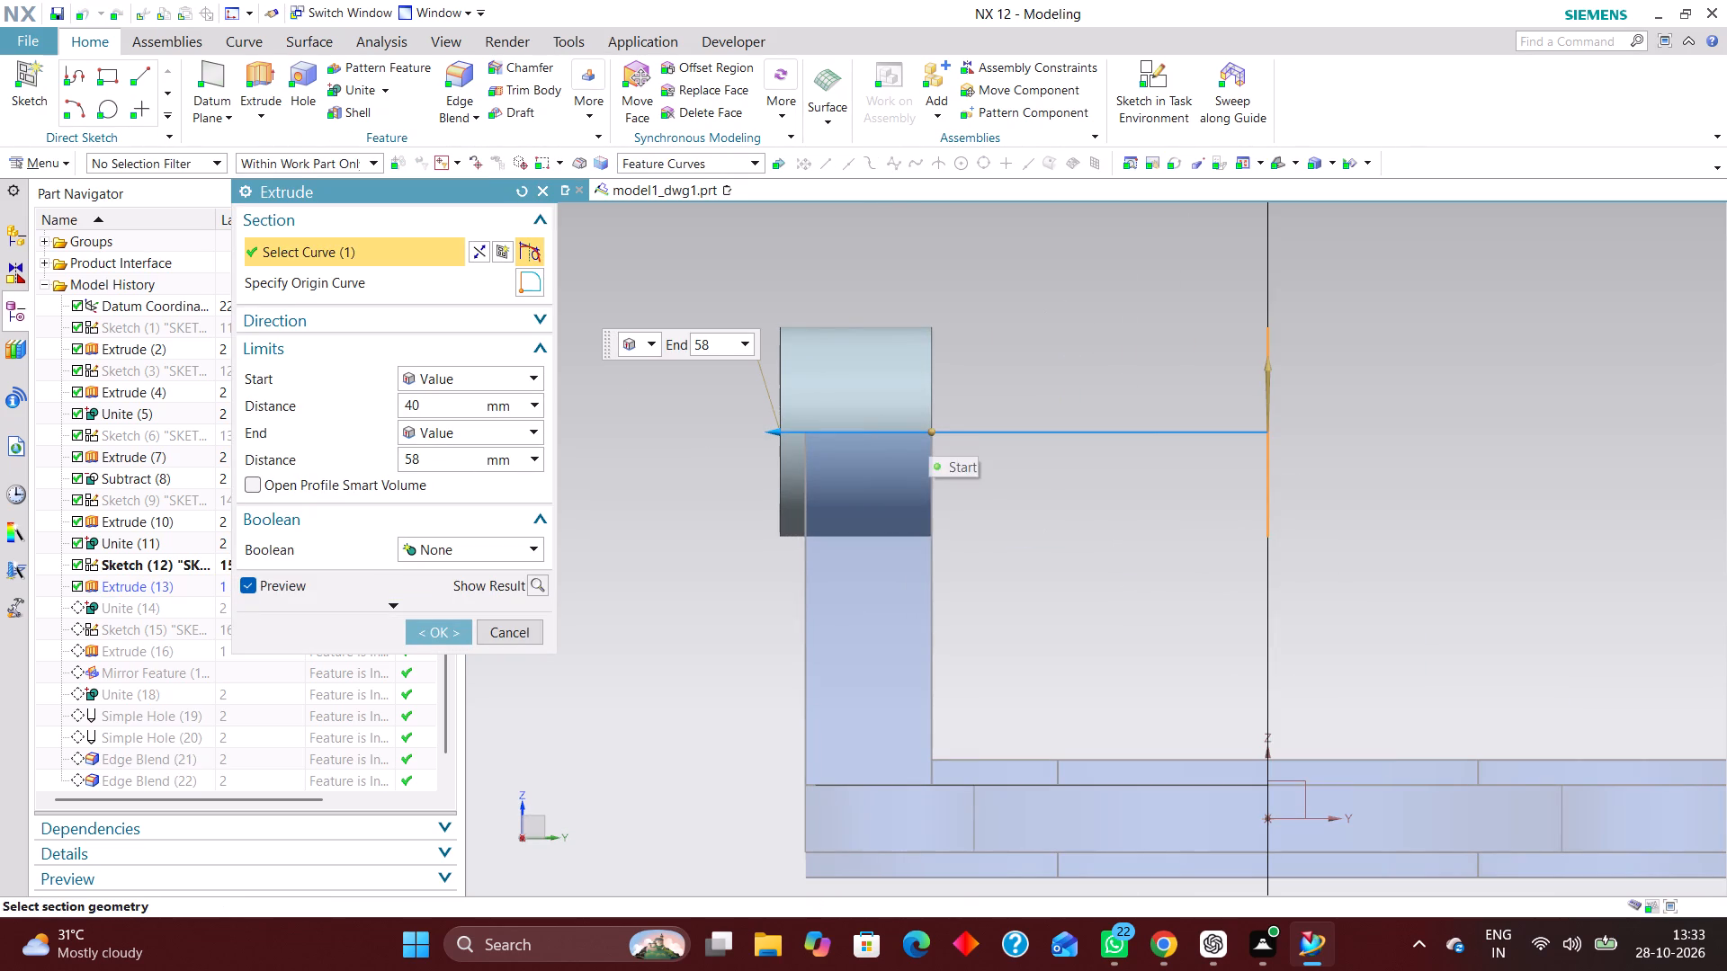
pyautogui.click(448, 409)
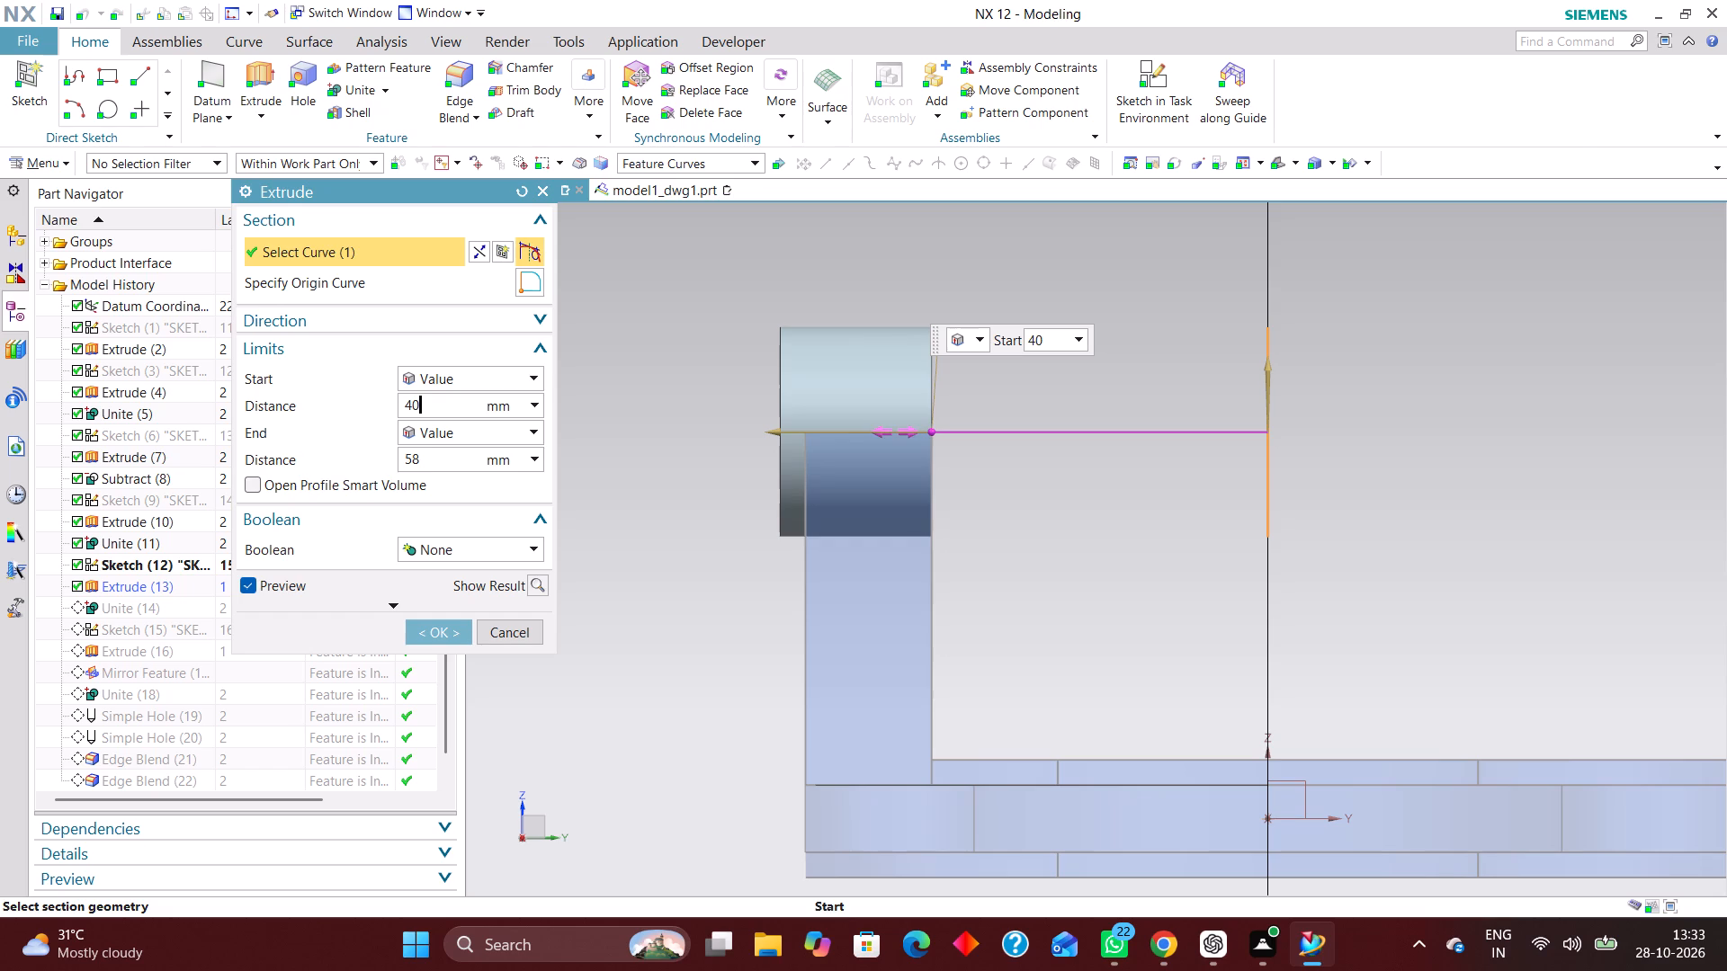
pyautogui.scroll(1, 919, 424)
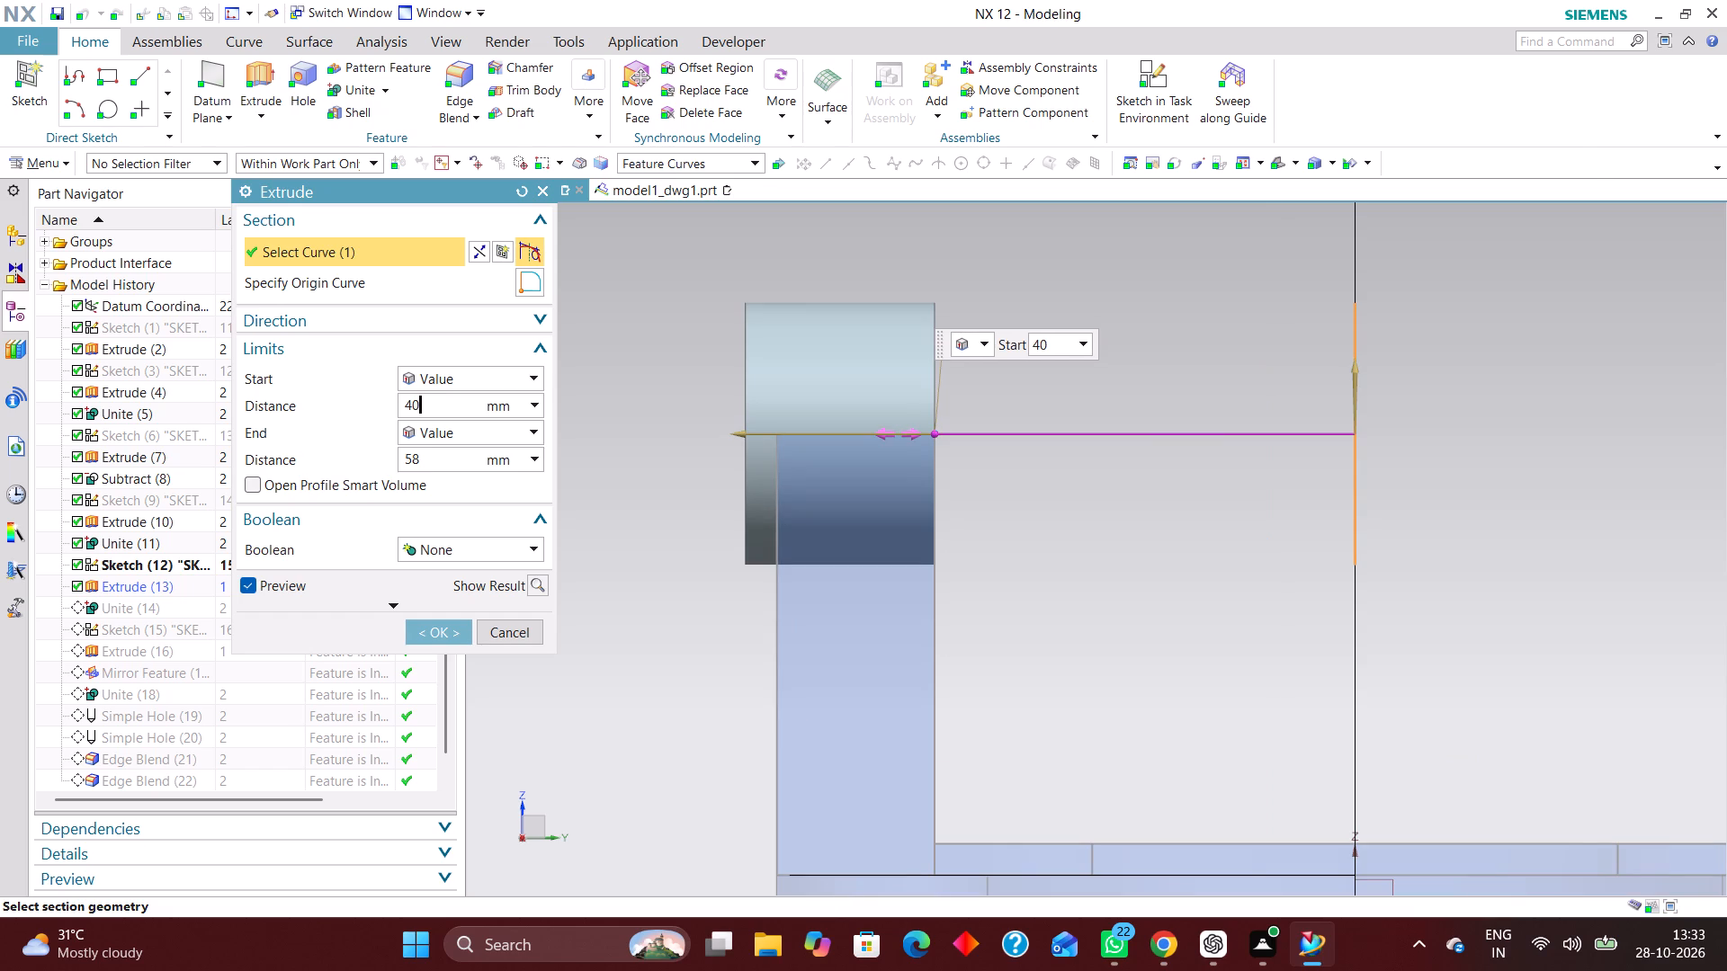
pyautogui.moveTo(939, 437); pyautogui.dragTo(923, 437)
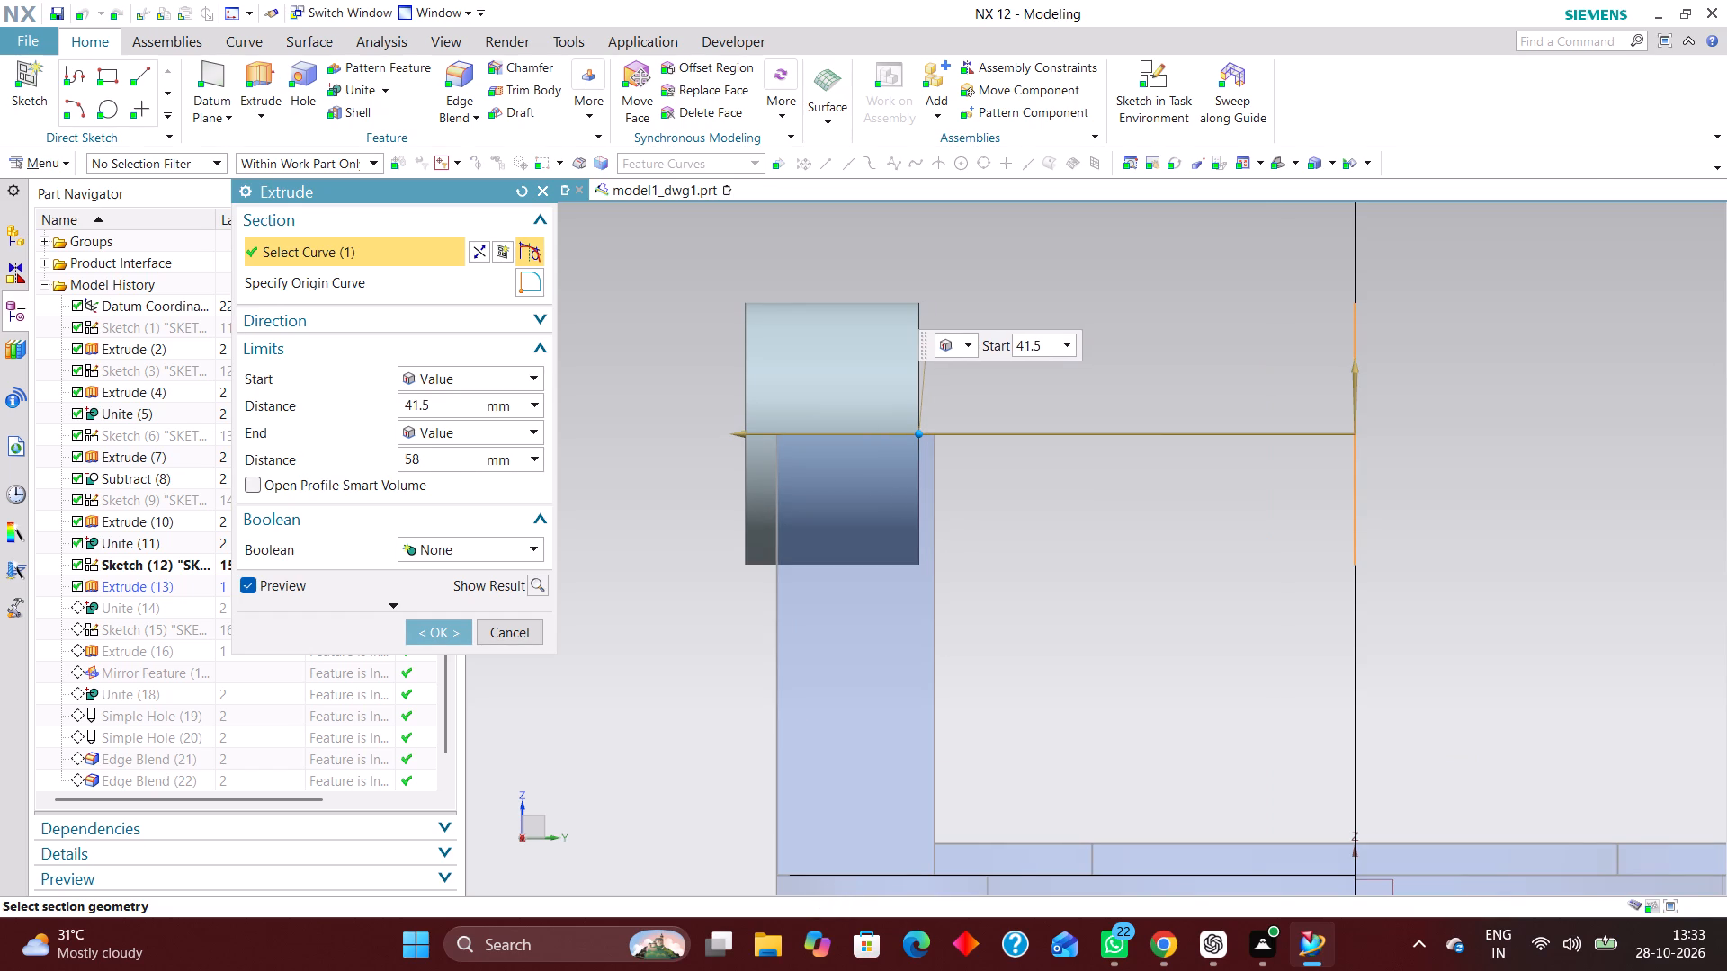
pyautogui.moveTo(923, 437); pyautogui.dragTo(921, 438)
pyautogui.moveTo(921, 438); pyautogui.dragTo(914, 438)
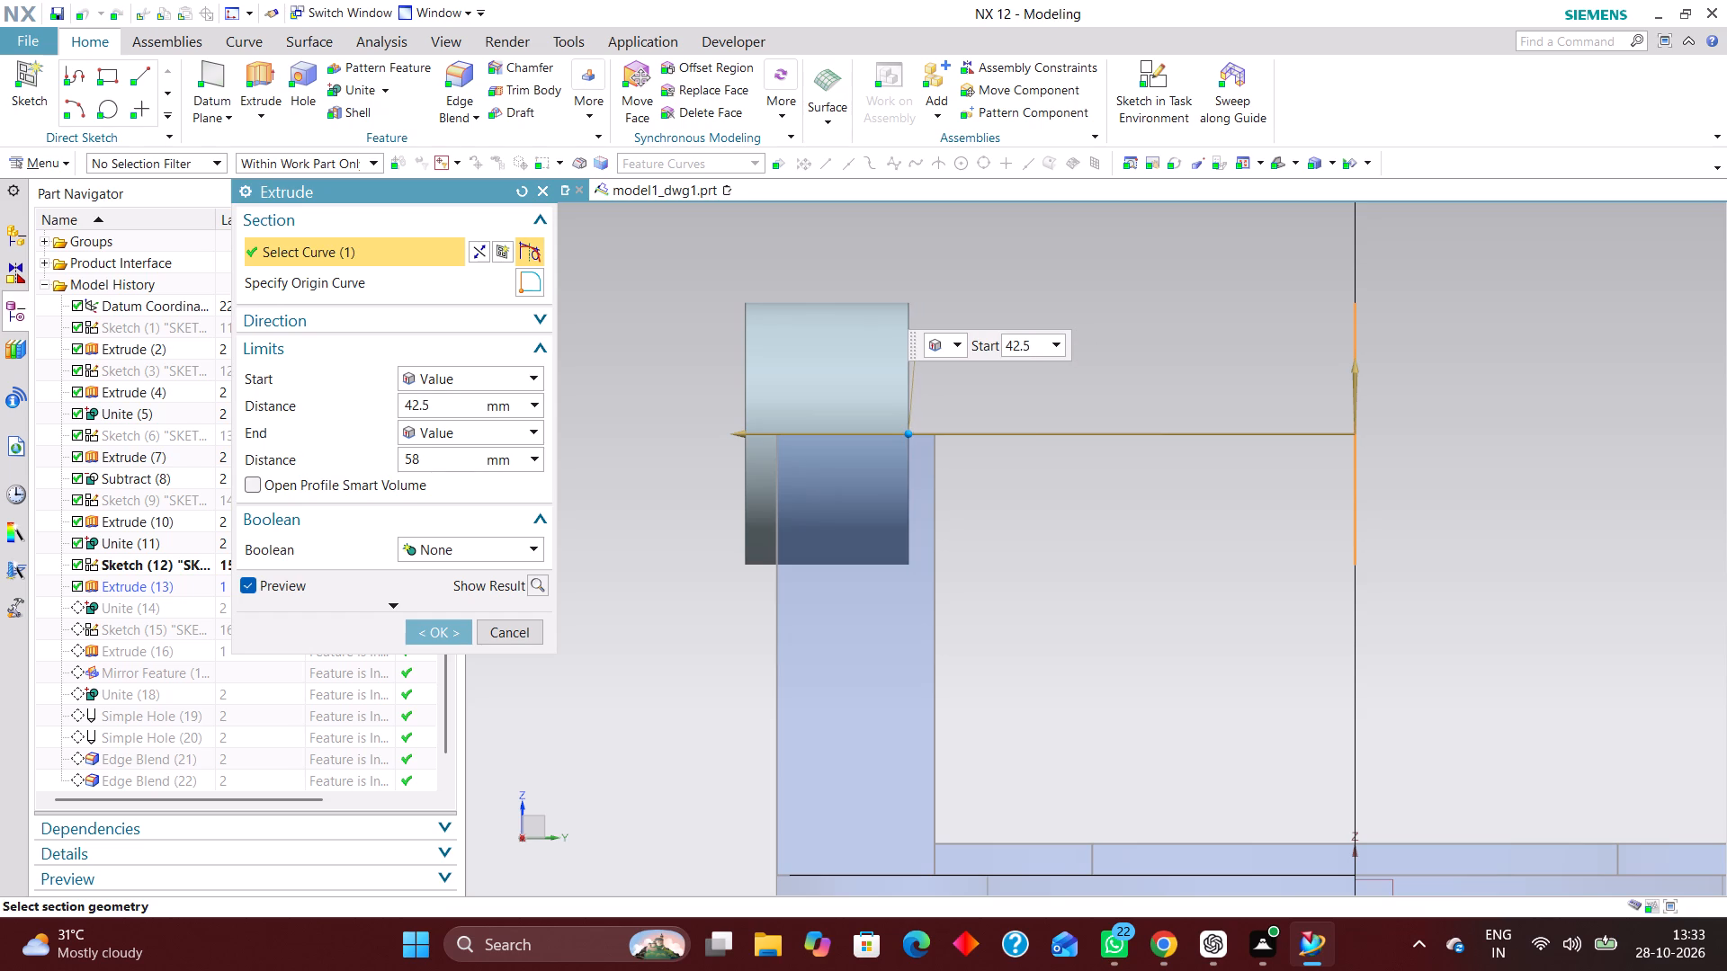
pyautogui.moveTo(914, 438); pyautogui.dragTo(907, 437)
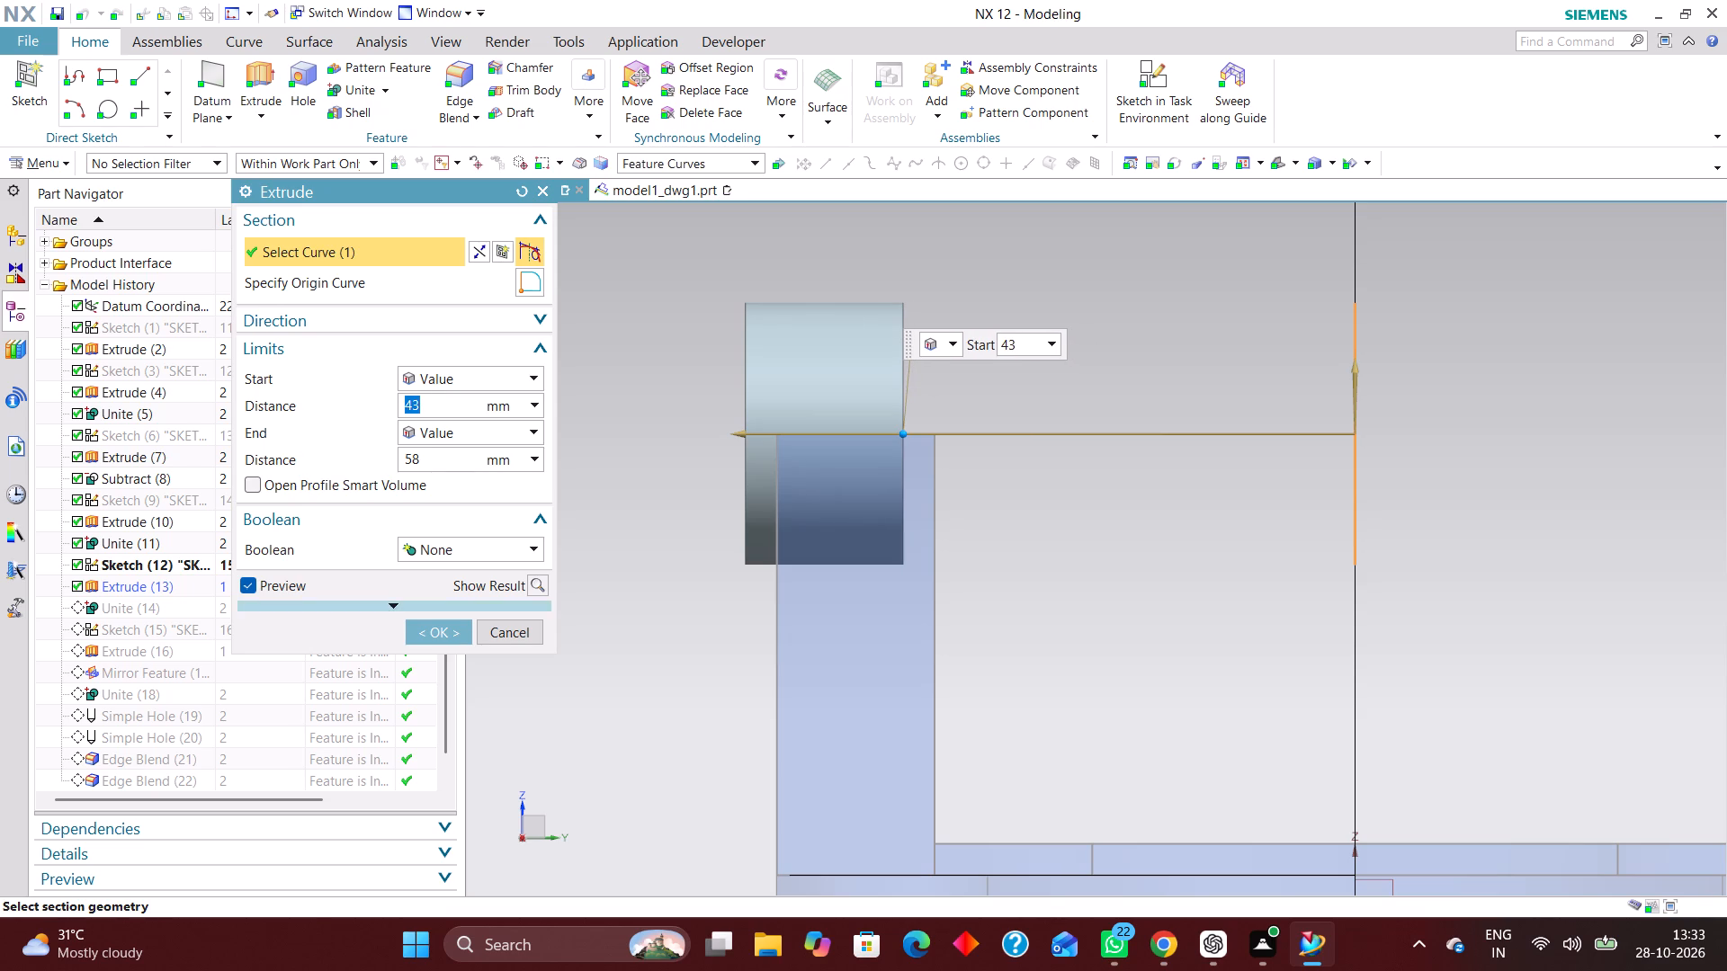
pyautogui.click(447, 637)
pyautogui.scroll(-4, 756, 425)
pyautogui.scroll(1, 851, 459)
pyautogui.moveTo(834, 498); pyautogui.dragTo(799, 499, button='middle')
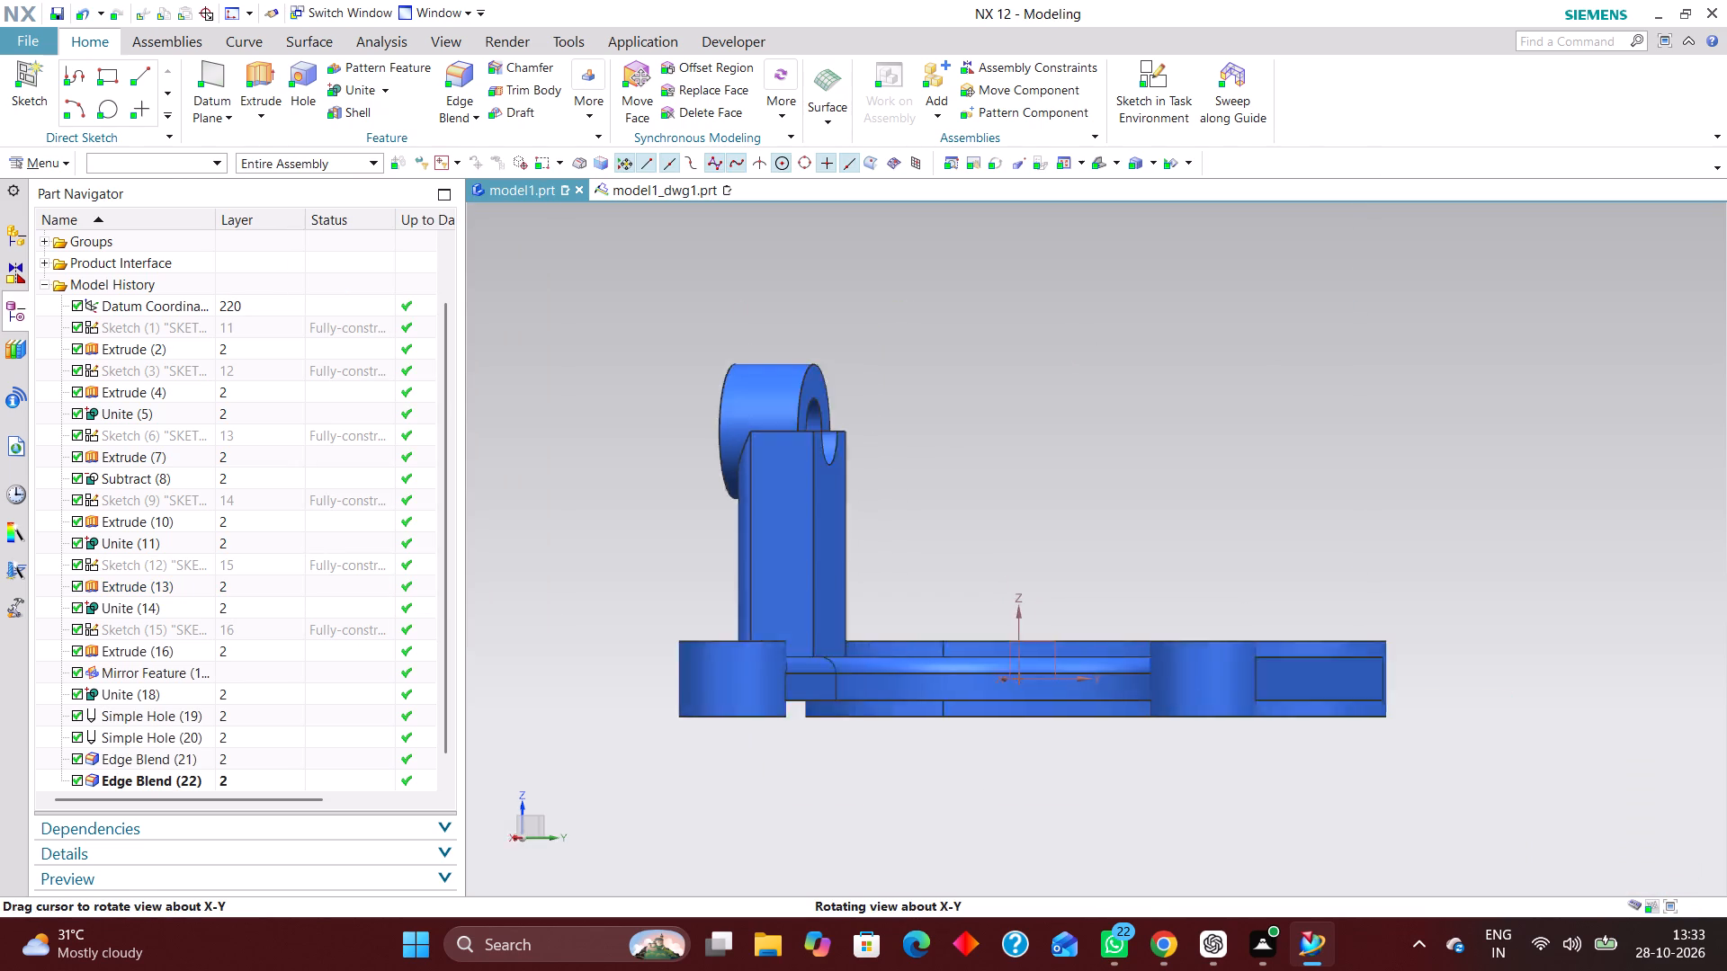
pyautogui.moveTo(799, 499); pyautogui.dragTo(856, 529, button='middle')
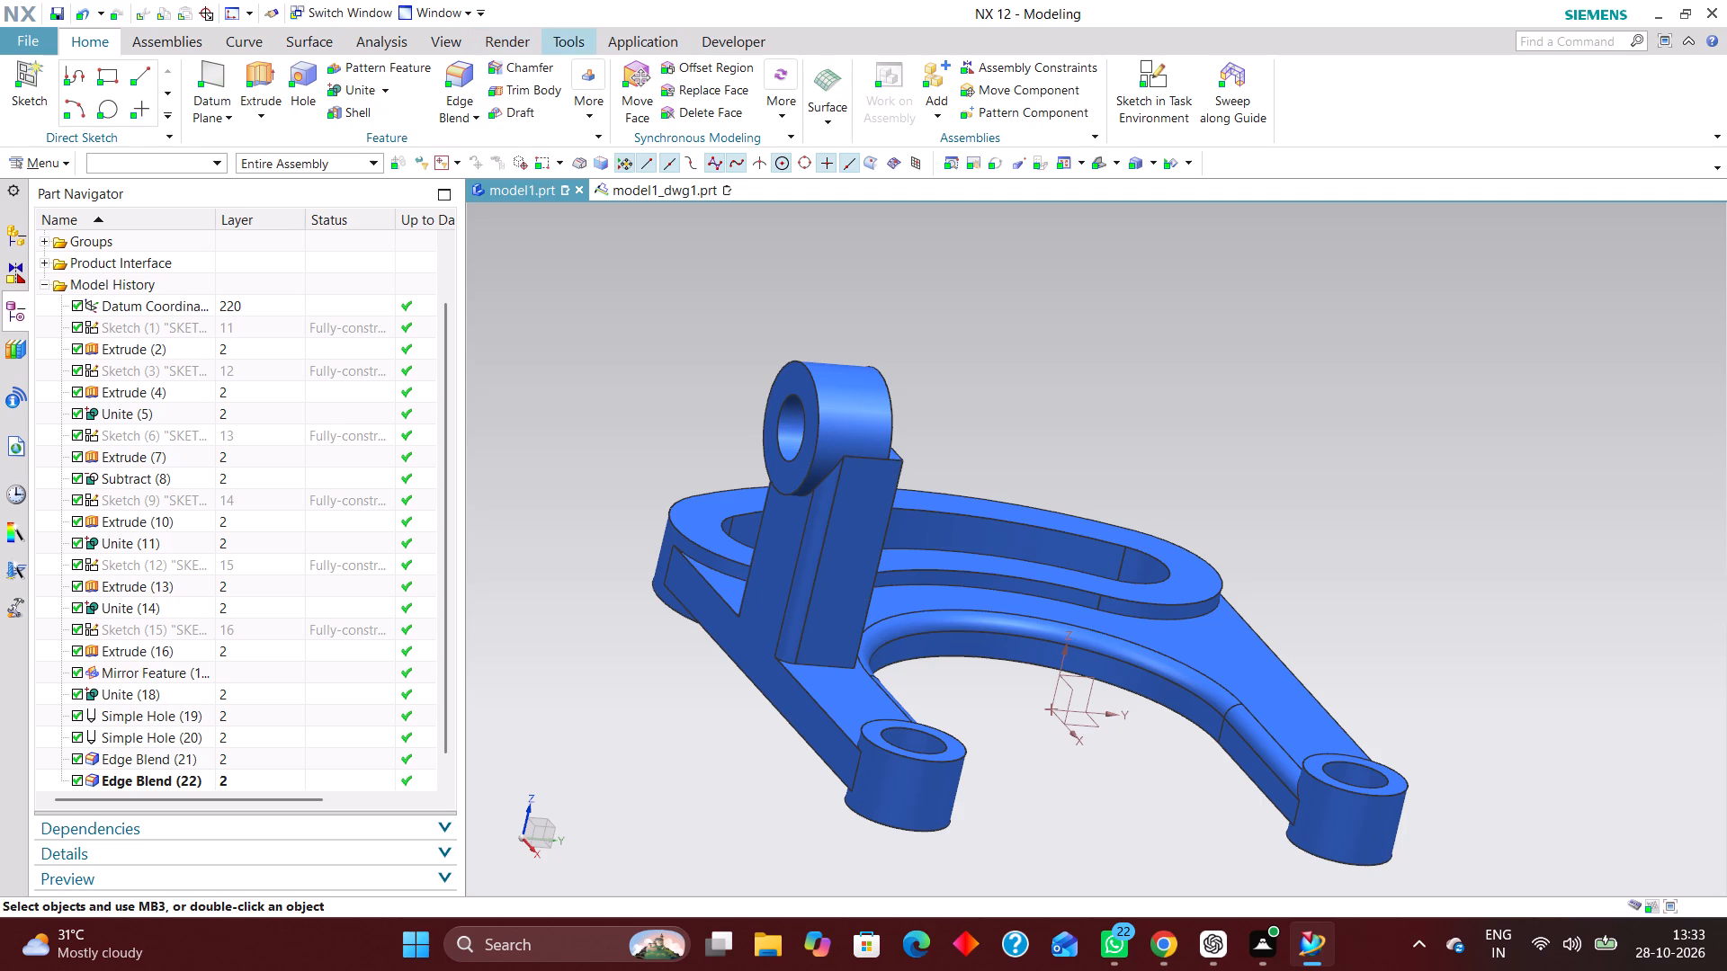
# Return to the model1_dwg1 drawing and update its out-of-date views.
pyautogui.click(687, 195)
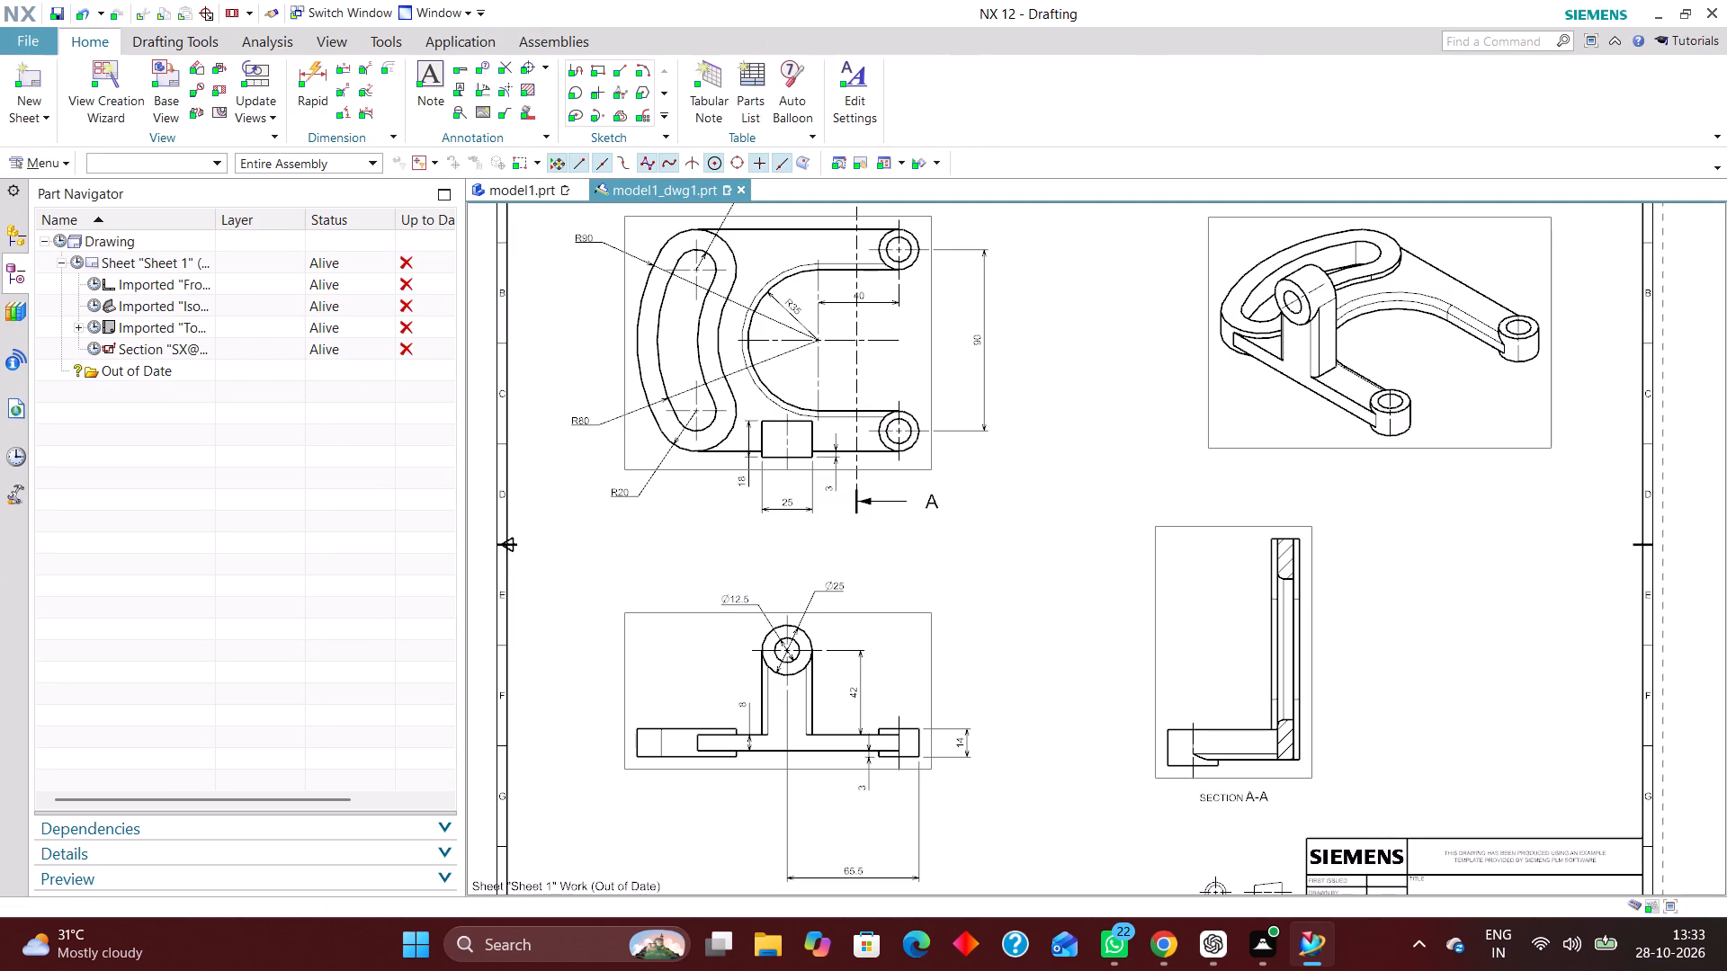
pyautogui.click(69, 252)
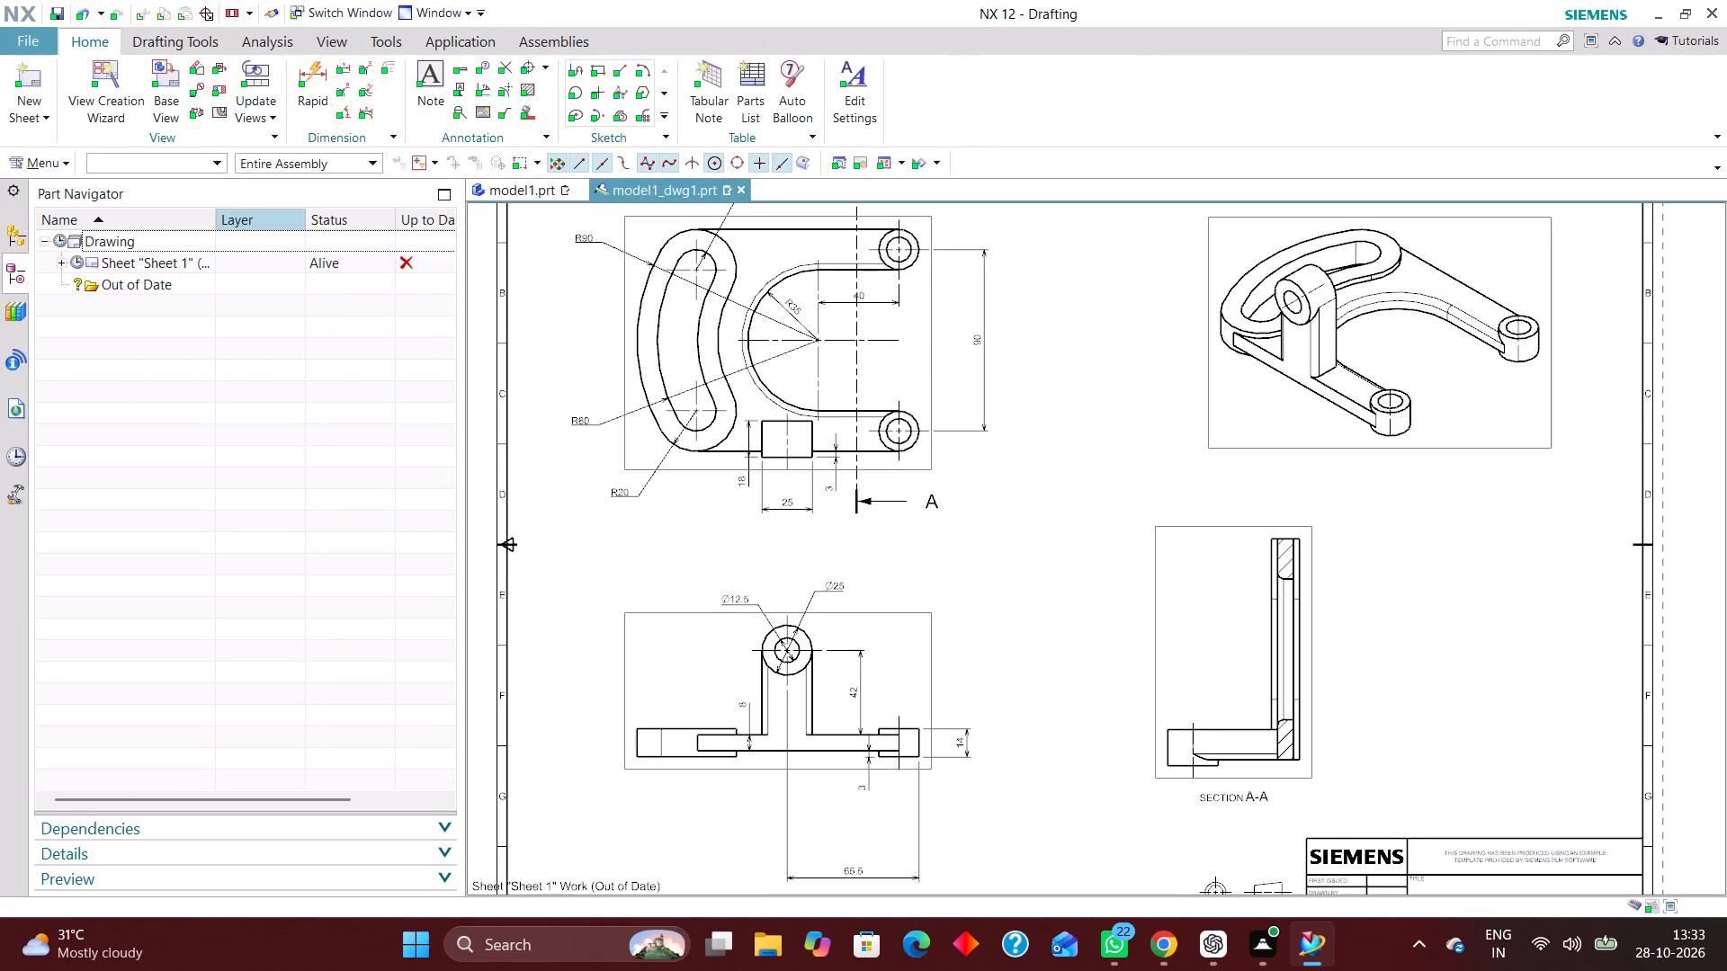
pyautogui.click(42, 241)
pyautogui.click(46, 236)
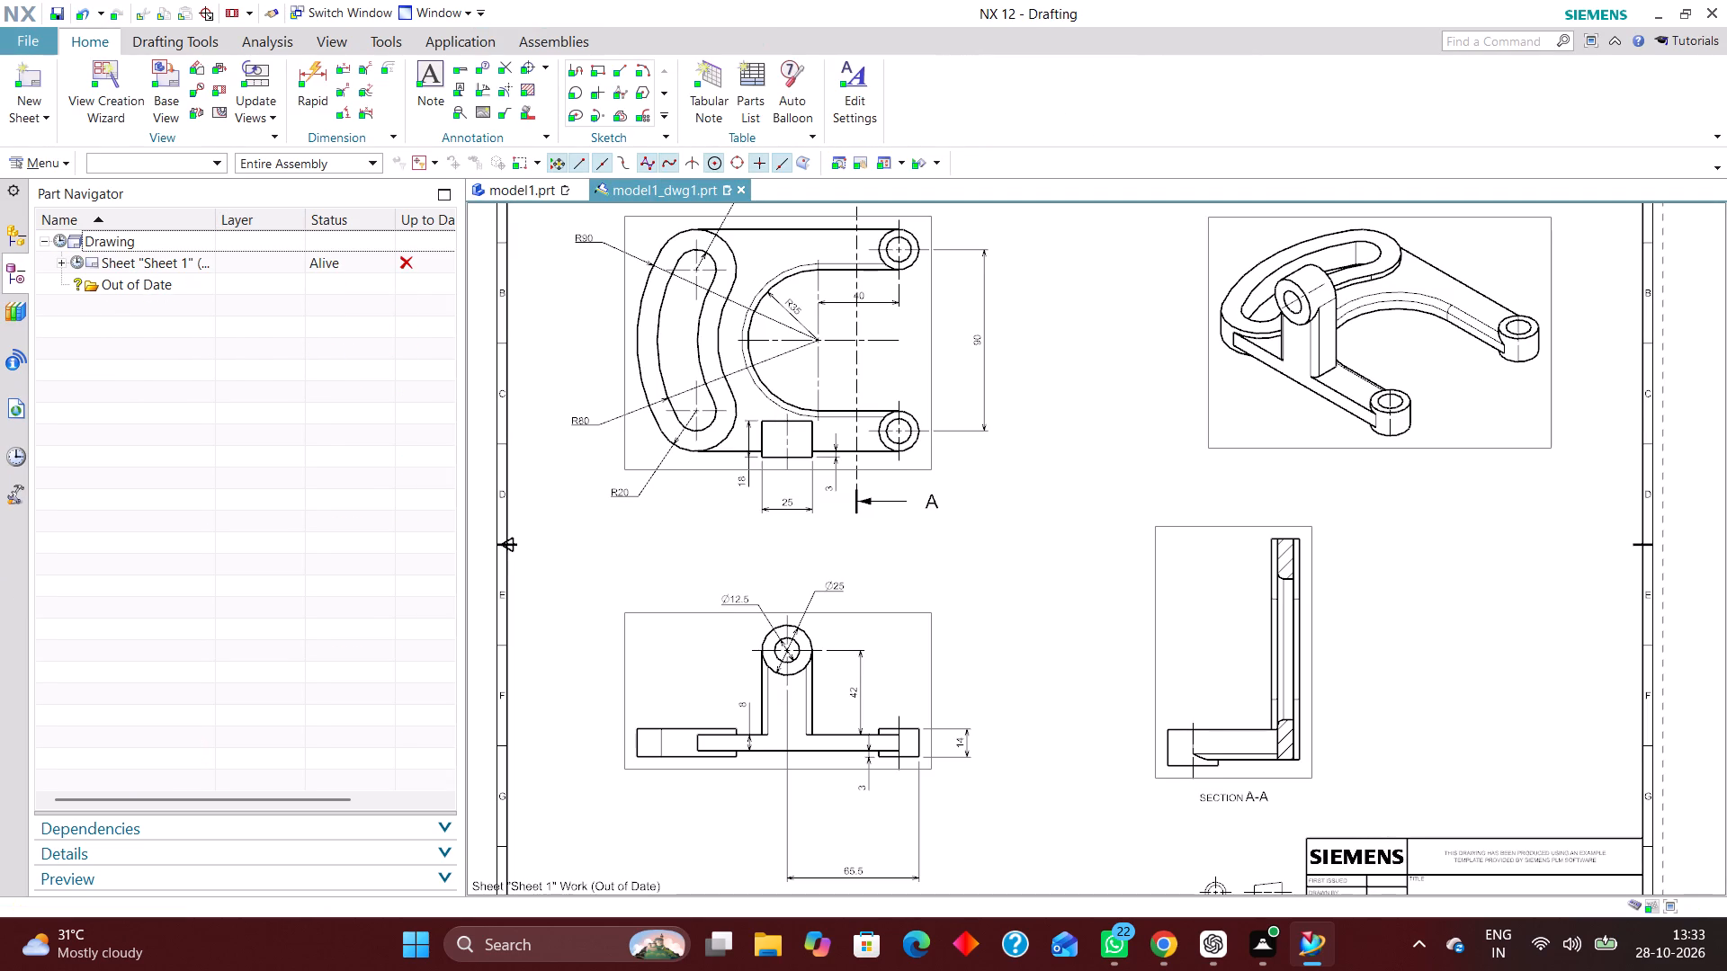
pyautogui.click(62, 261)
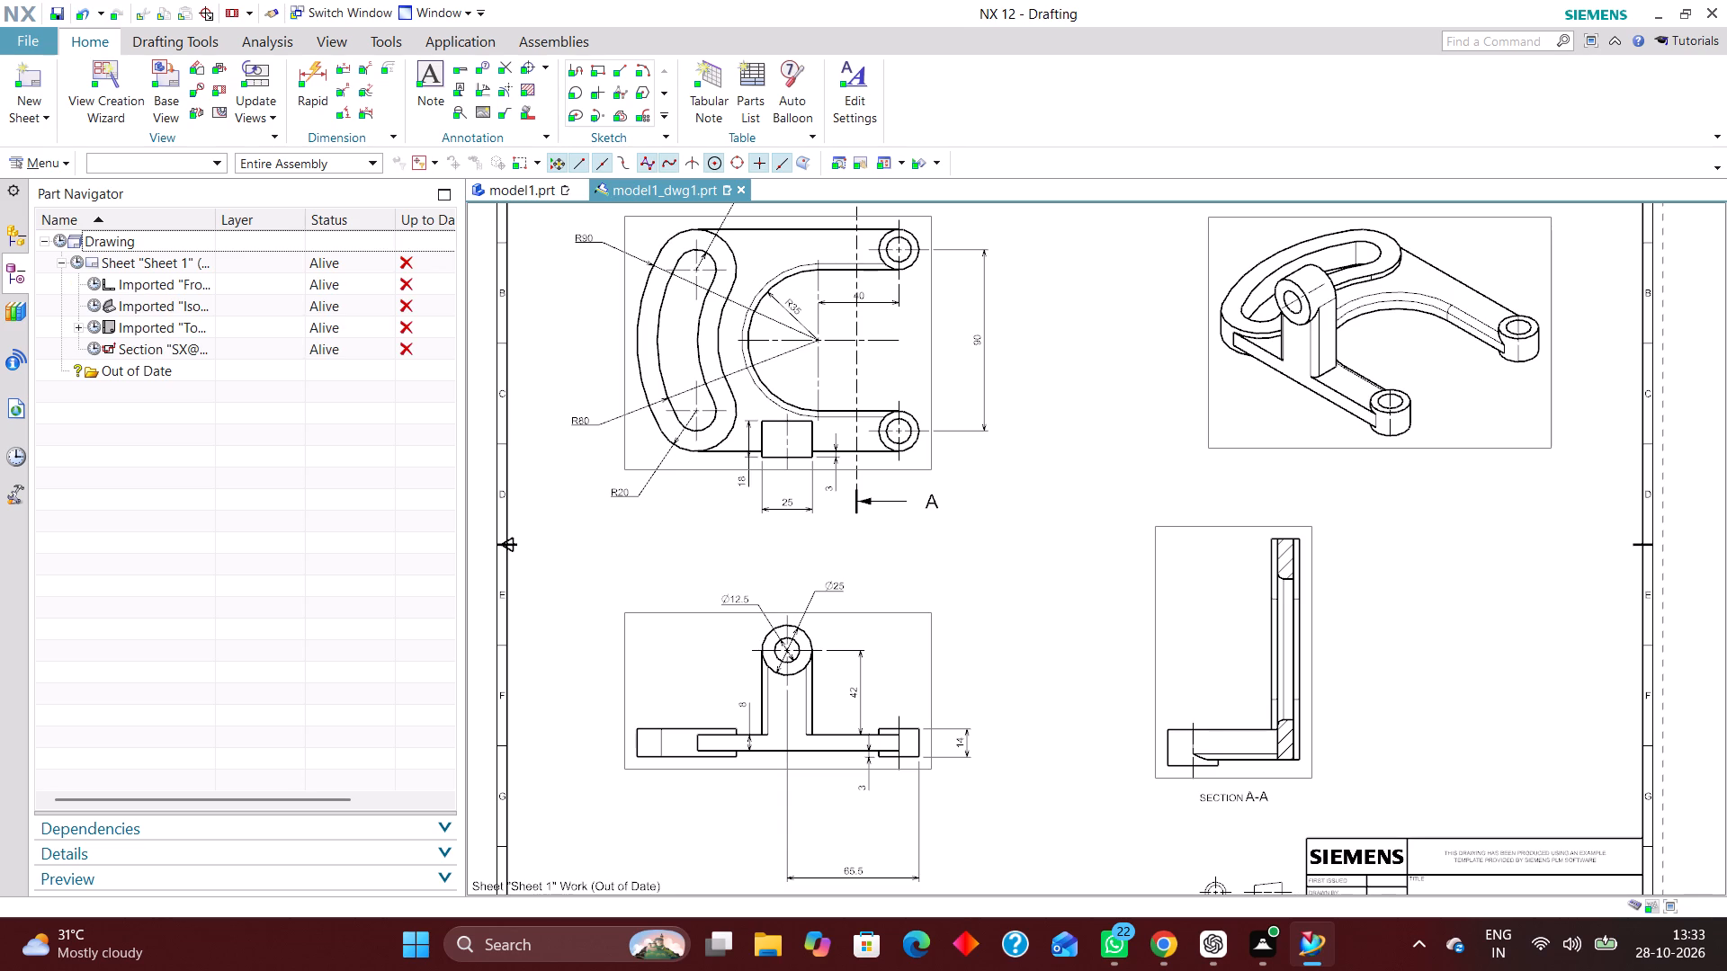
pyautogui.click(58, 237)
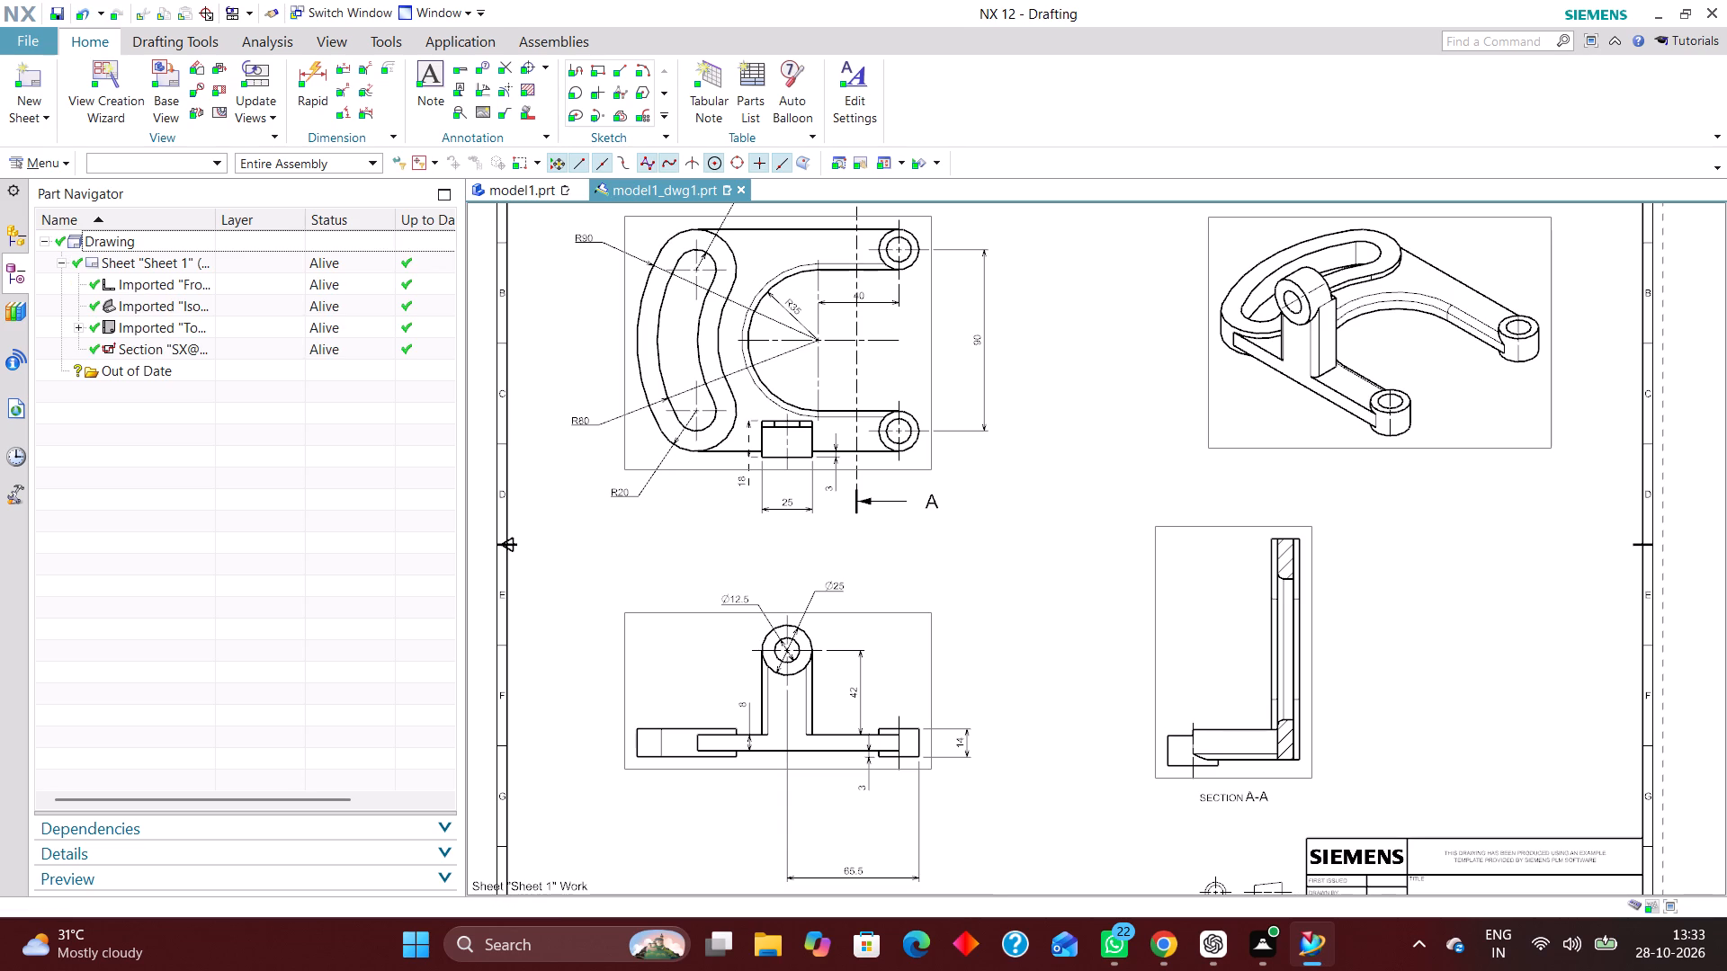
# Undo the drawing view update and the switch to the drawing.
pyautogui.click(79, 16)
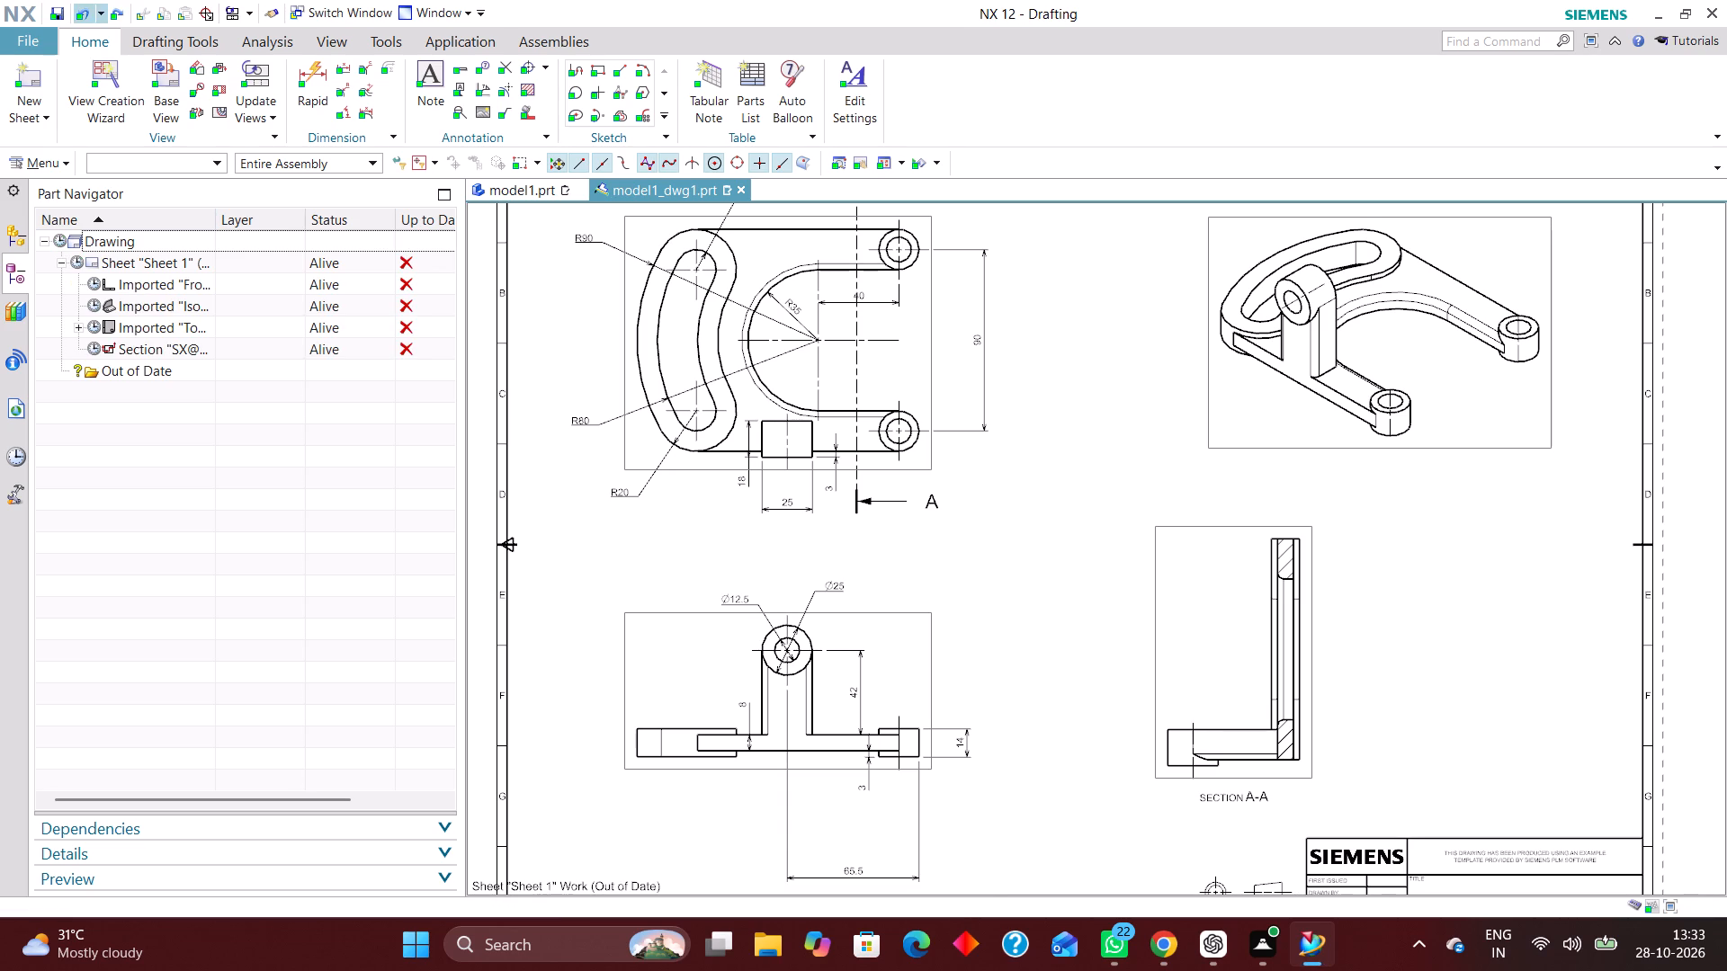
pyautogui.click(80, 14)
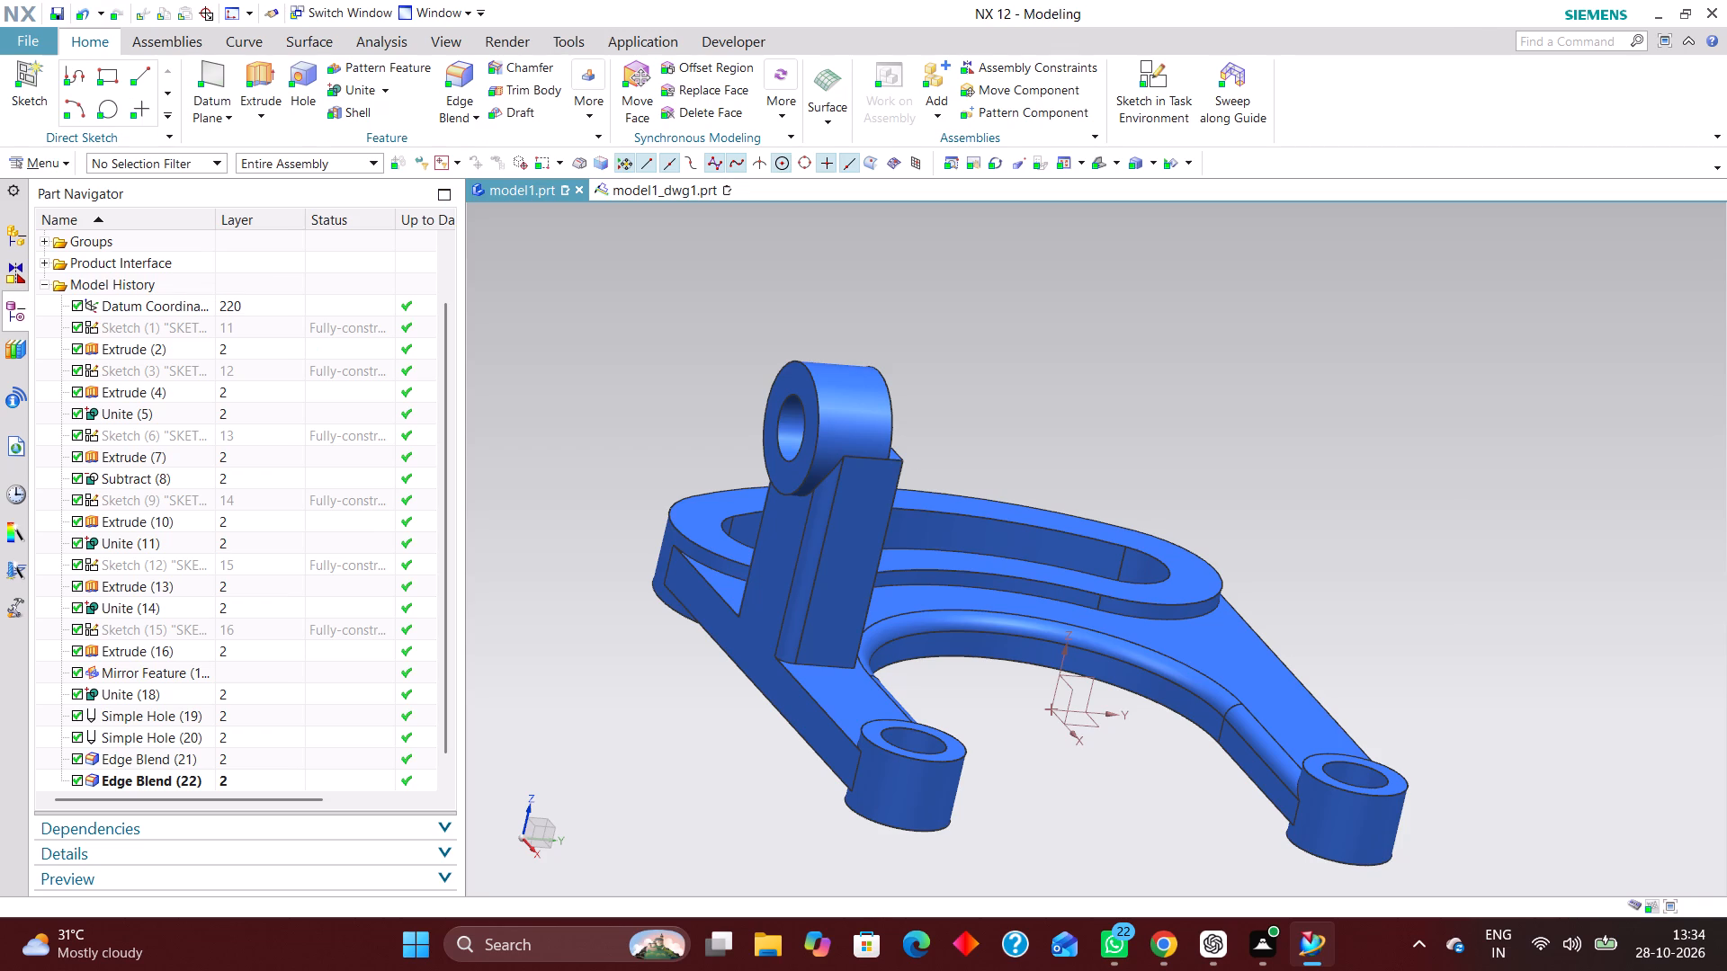
# Set the start distance of the upright column's extrude under the boss to 43 mm.
pyautogui.doubleClick(856, 487)
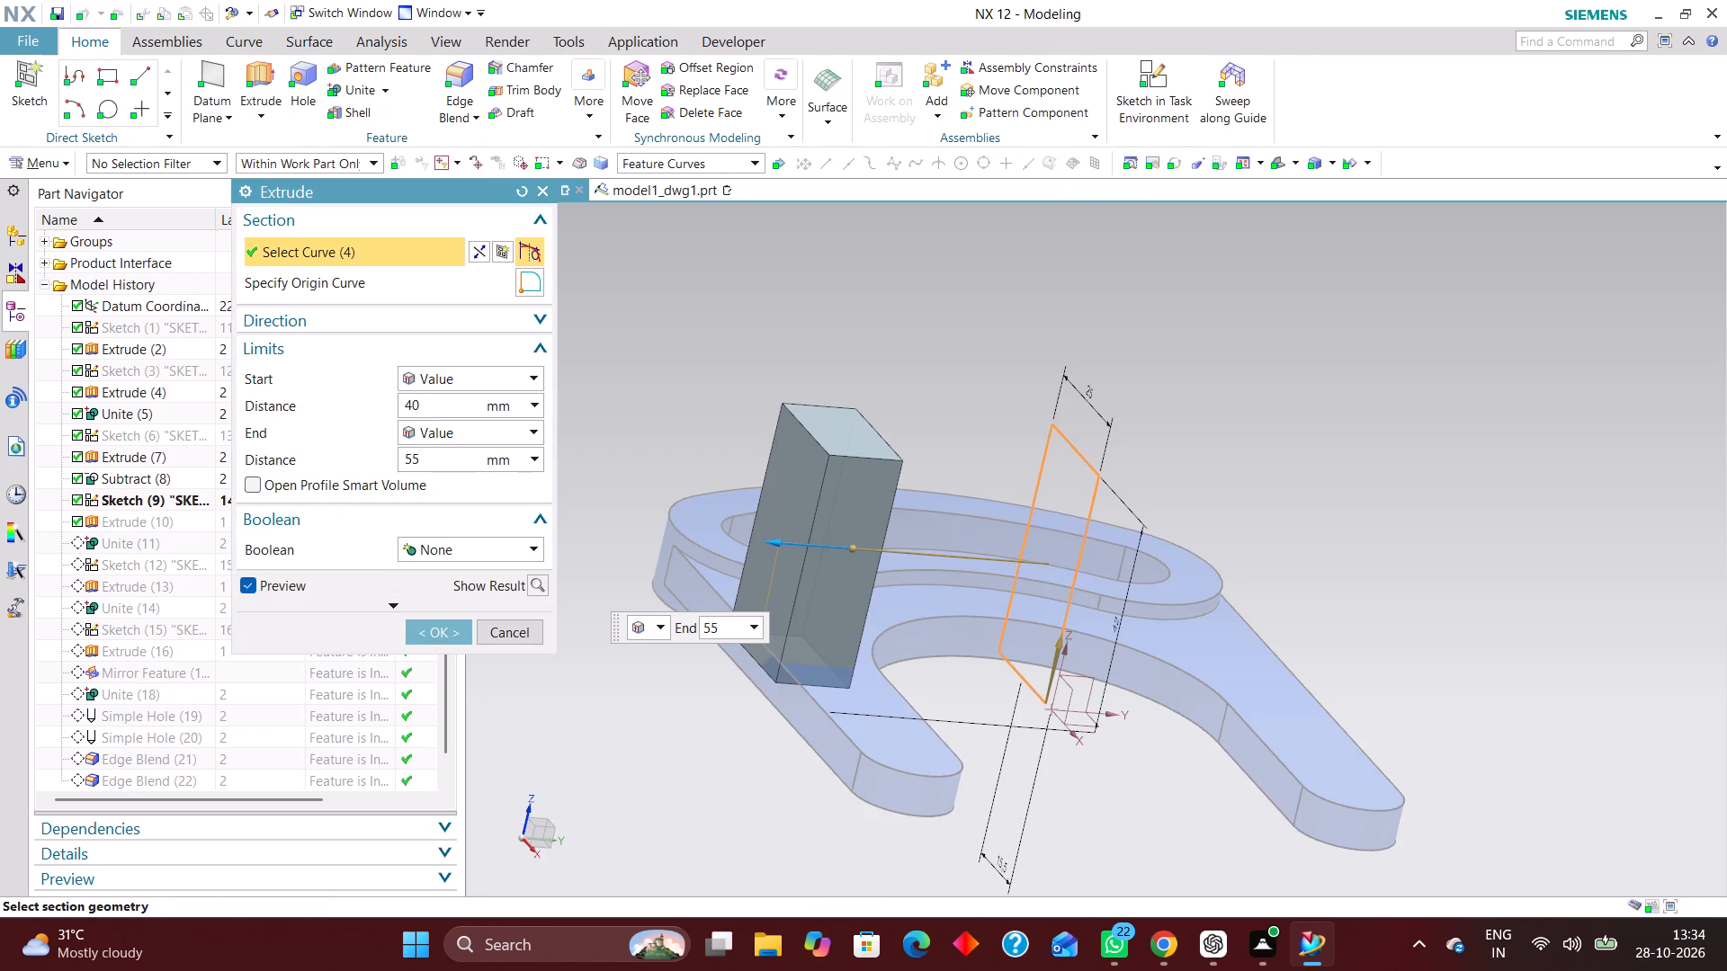
pyautogui.moveTo(883, 334); pyautogui.dragTo(739, 343, button='right')
pyautogui.scroll(3, 820, 571)
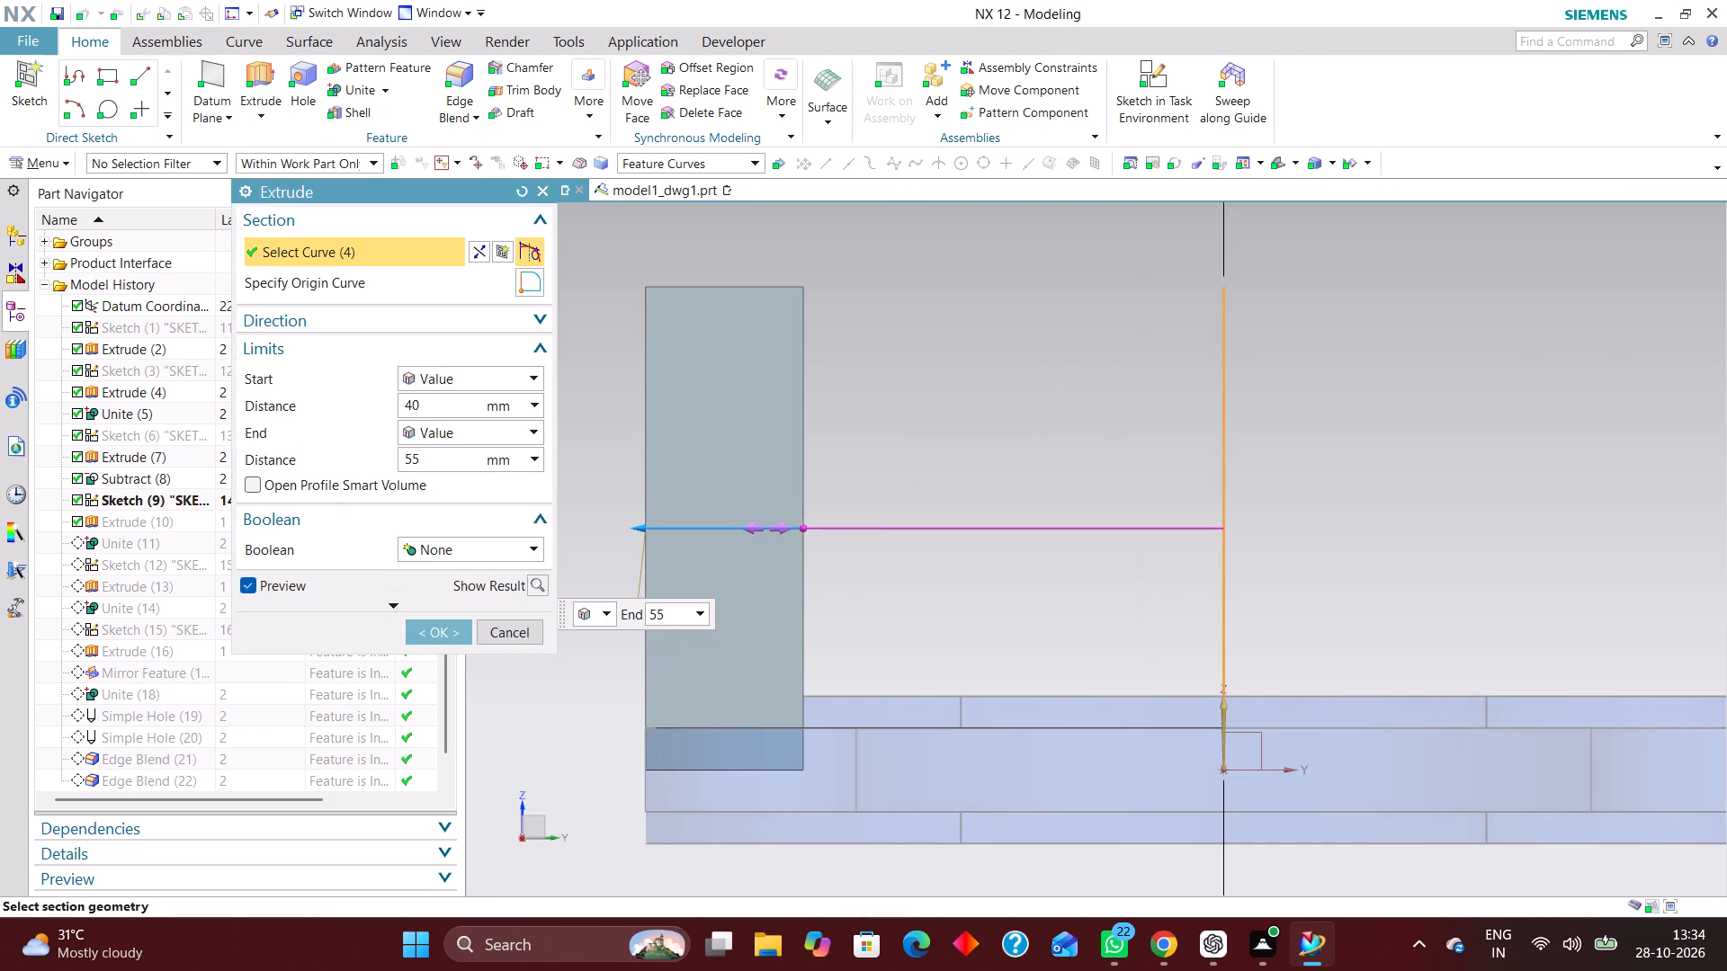
pyautogui.moveTo(802, 529); pyautogui.dragTo(778, 527)
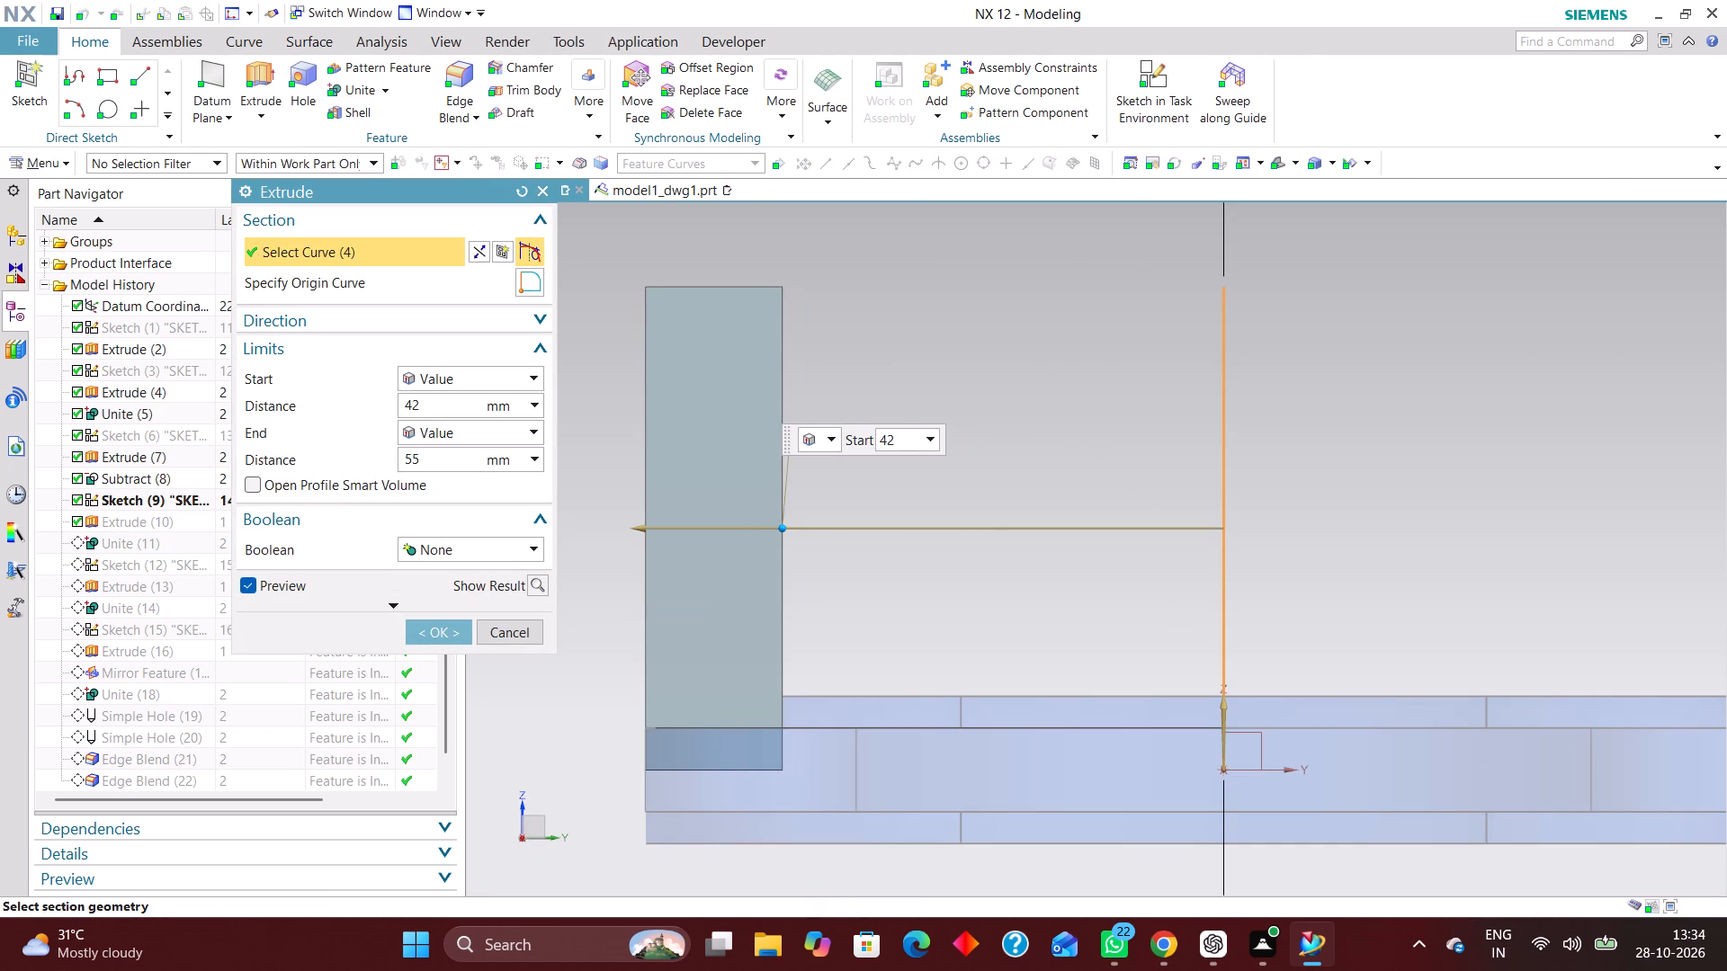
pyautogui.moveTo(778, 527); pyautogui.dragTo(771, 527)
pyautogui.click(438, 632)
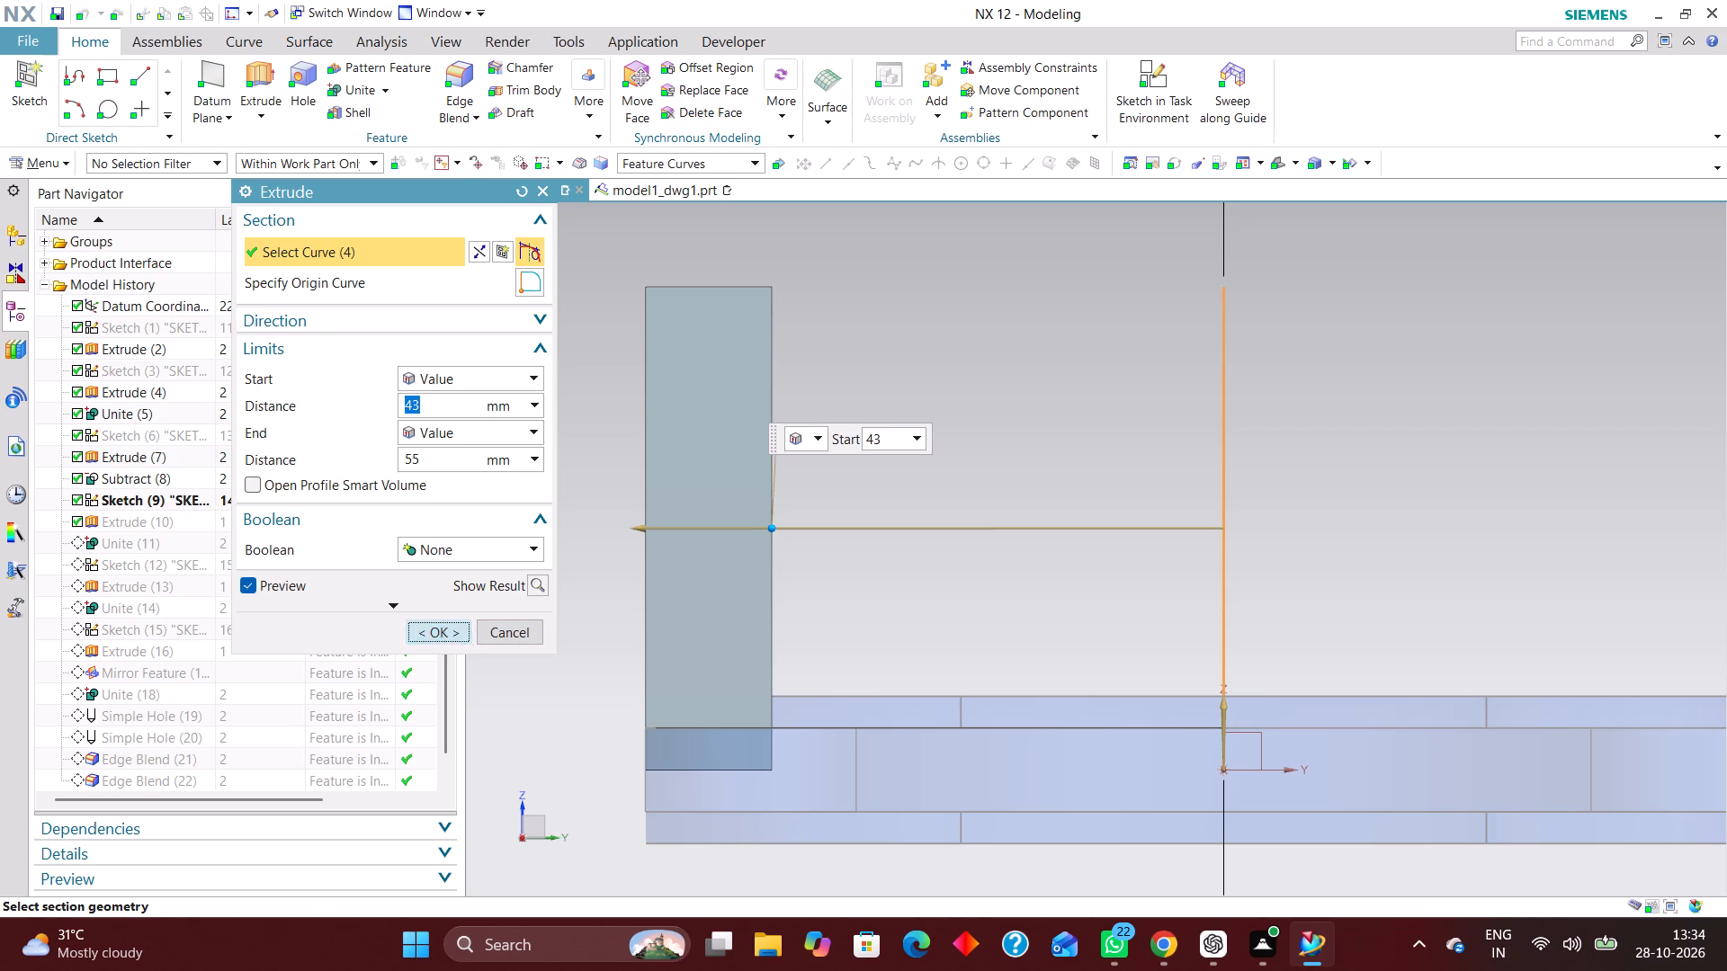
pyautogui.scroll(-4, 792, 547)
pyautogui.scroll(1, 901, 511)
pyautogui.moveTo(838, 523); pyautogui.dragTo(801, 524, button='middle')
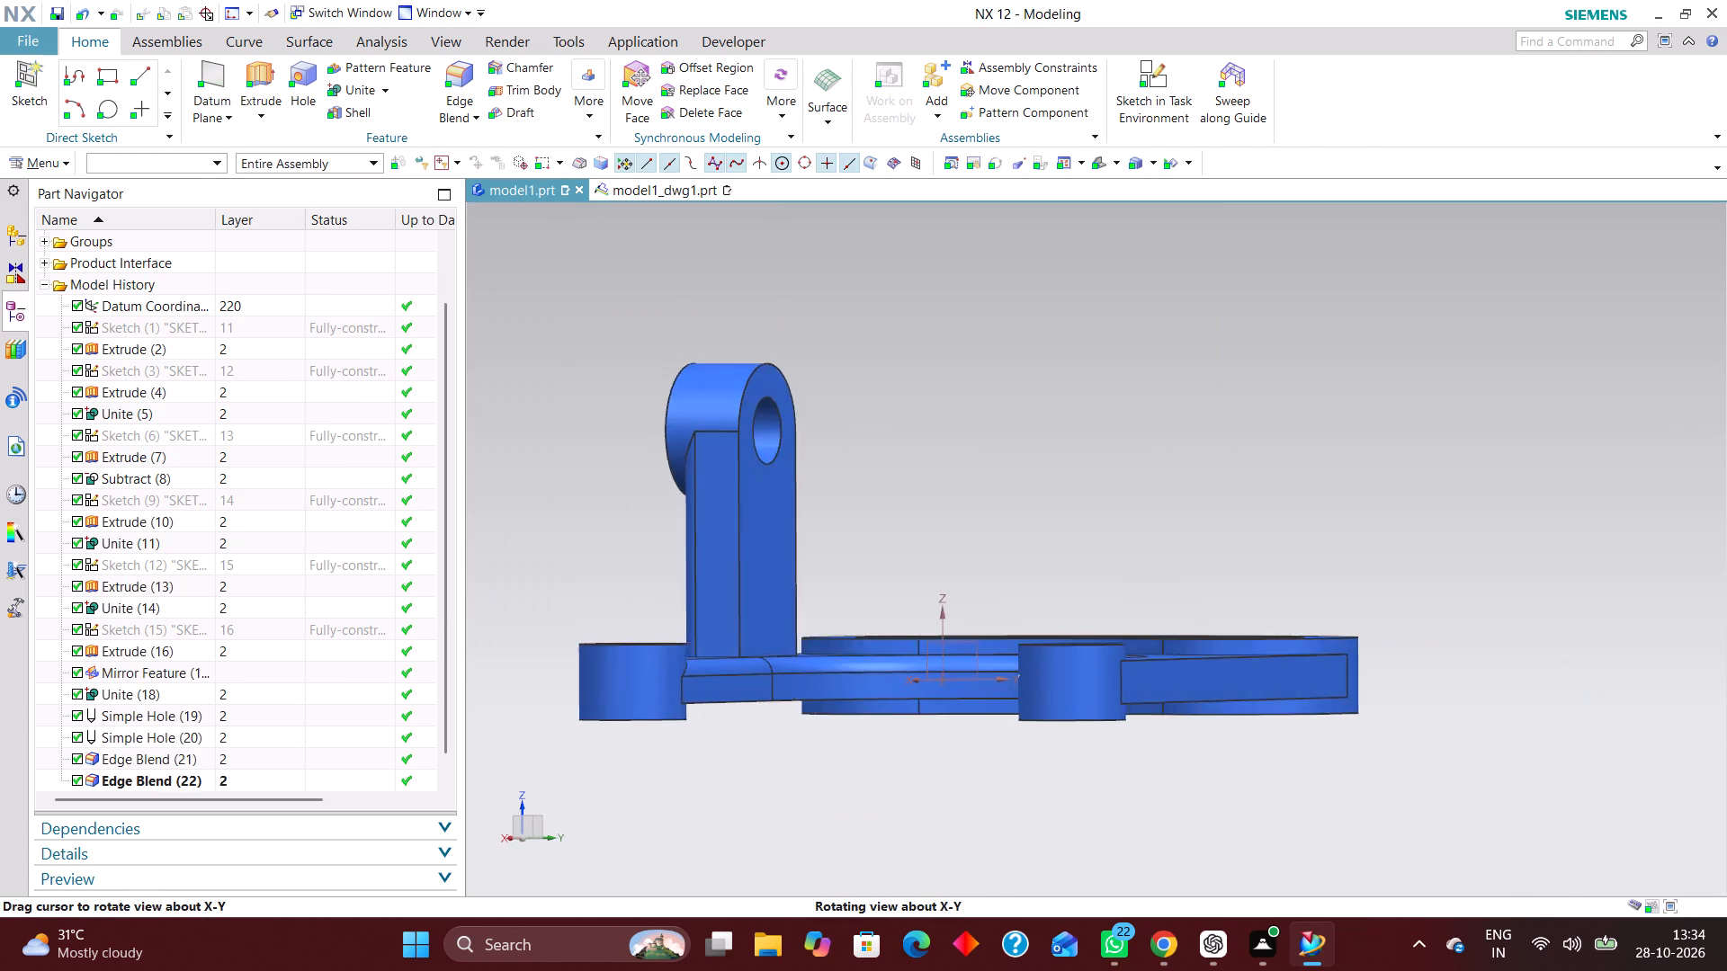
pyautogui.moveTo(801, 524); pyautogui.dragTo(902, 531, button='middle')
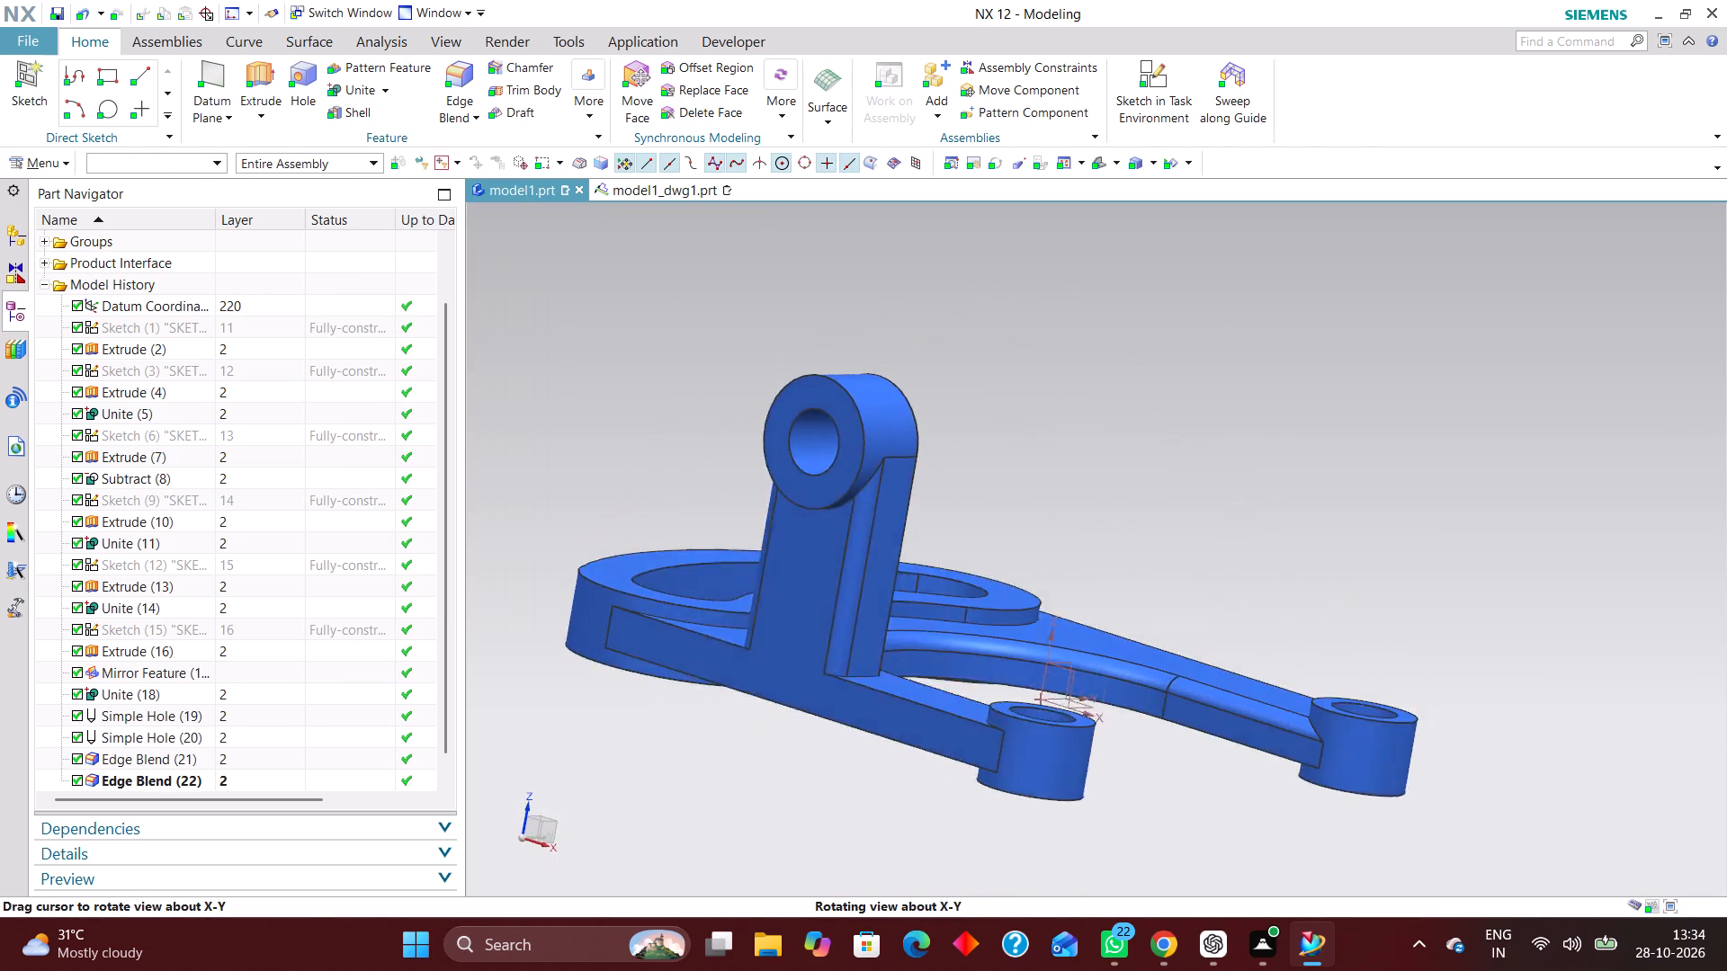
# Return to the model1_dwg1 drawing and update its out-of-date views.
pyautogui.moveTo(902, 531); pyautogui.dragTo(891, 549, button='middle')
pyautogui.middleClick(889, 557)
pyautogui.middleClick(888, 558)
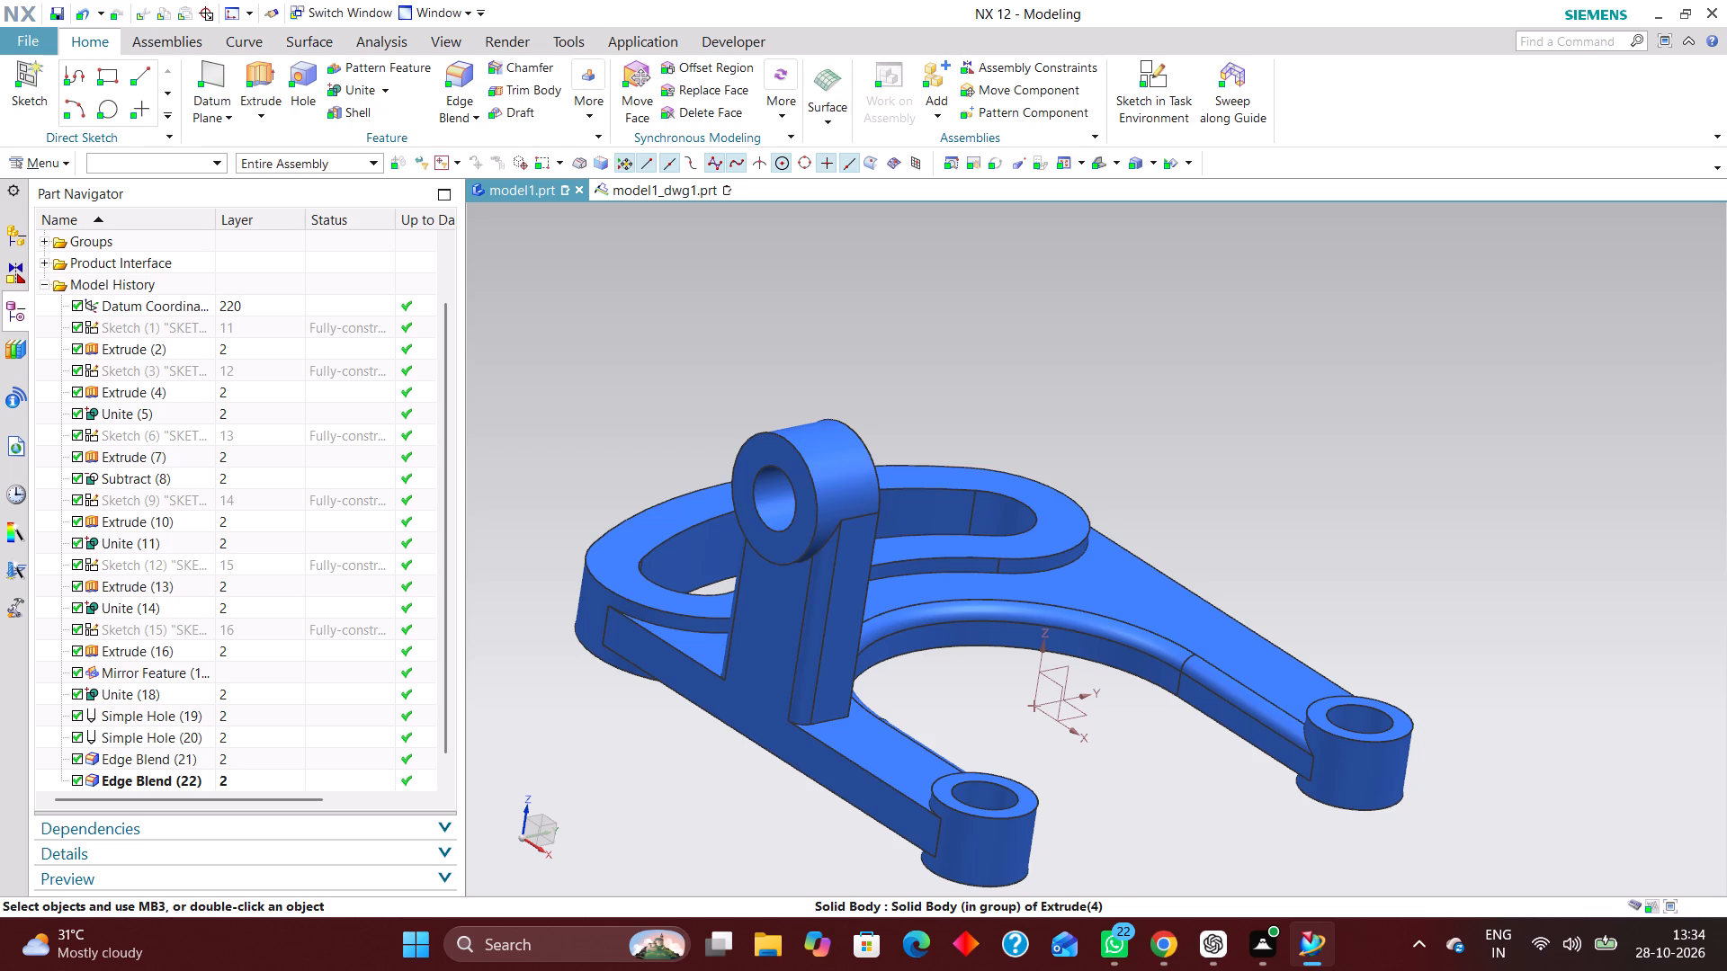
pyautogui.scroll(-3, 926, 431)
pyautogui.scroll(2, 883, 450)
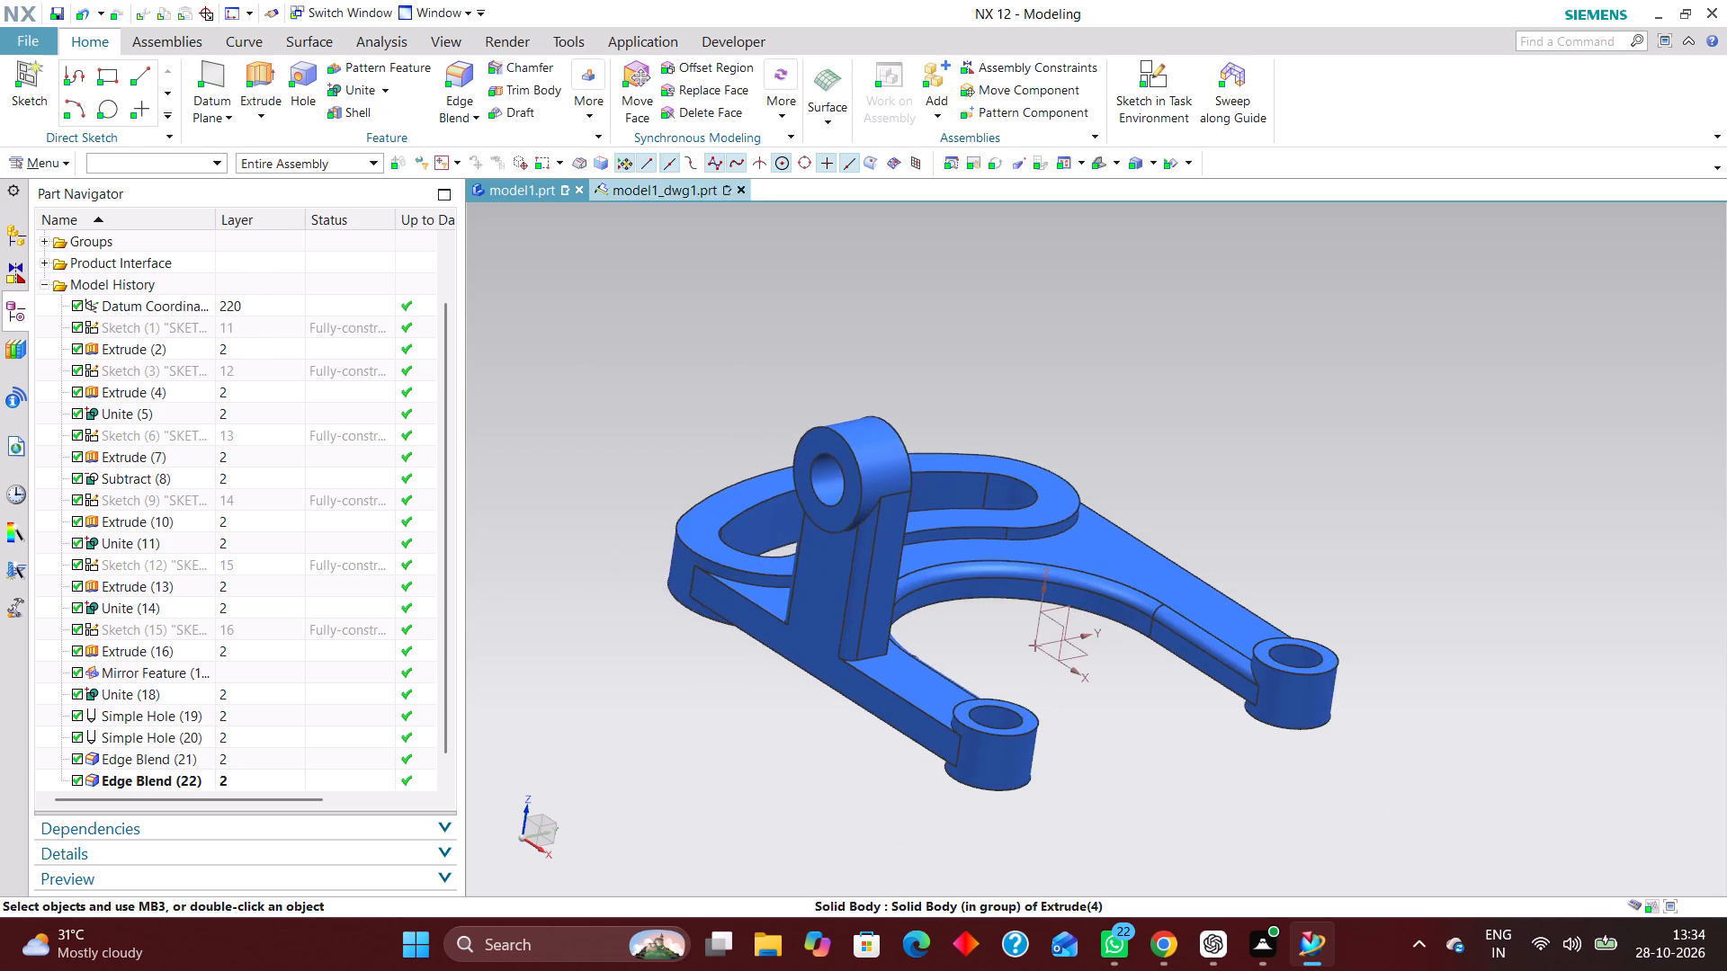
pyautogui.click(651, 183)
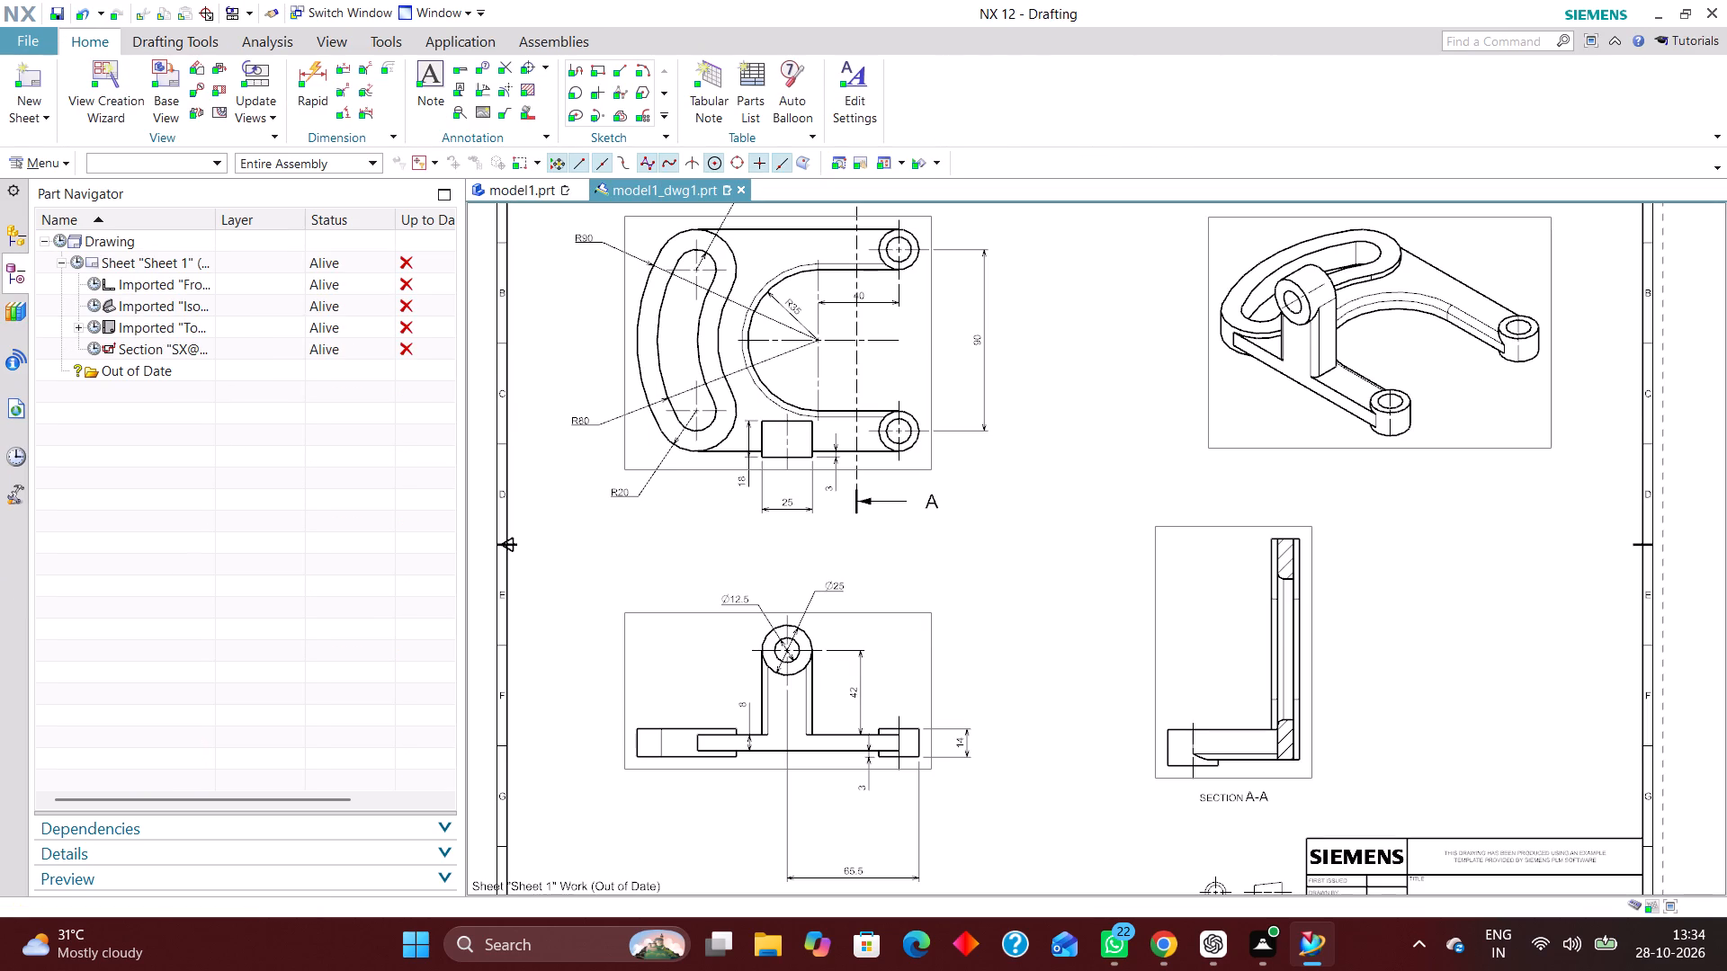
pyautogui.click(56, 237)
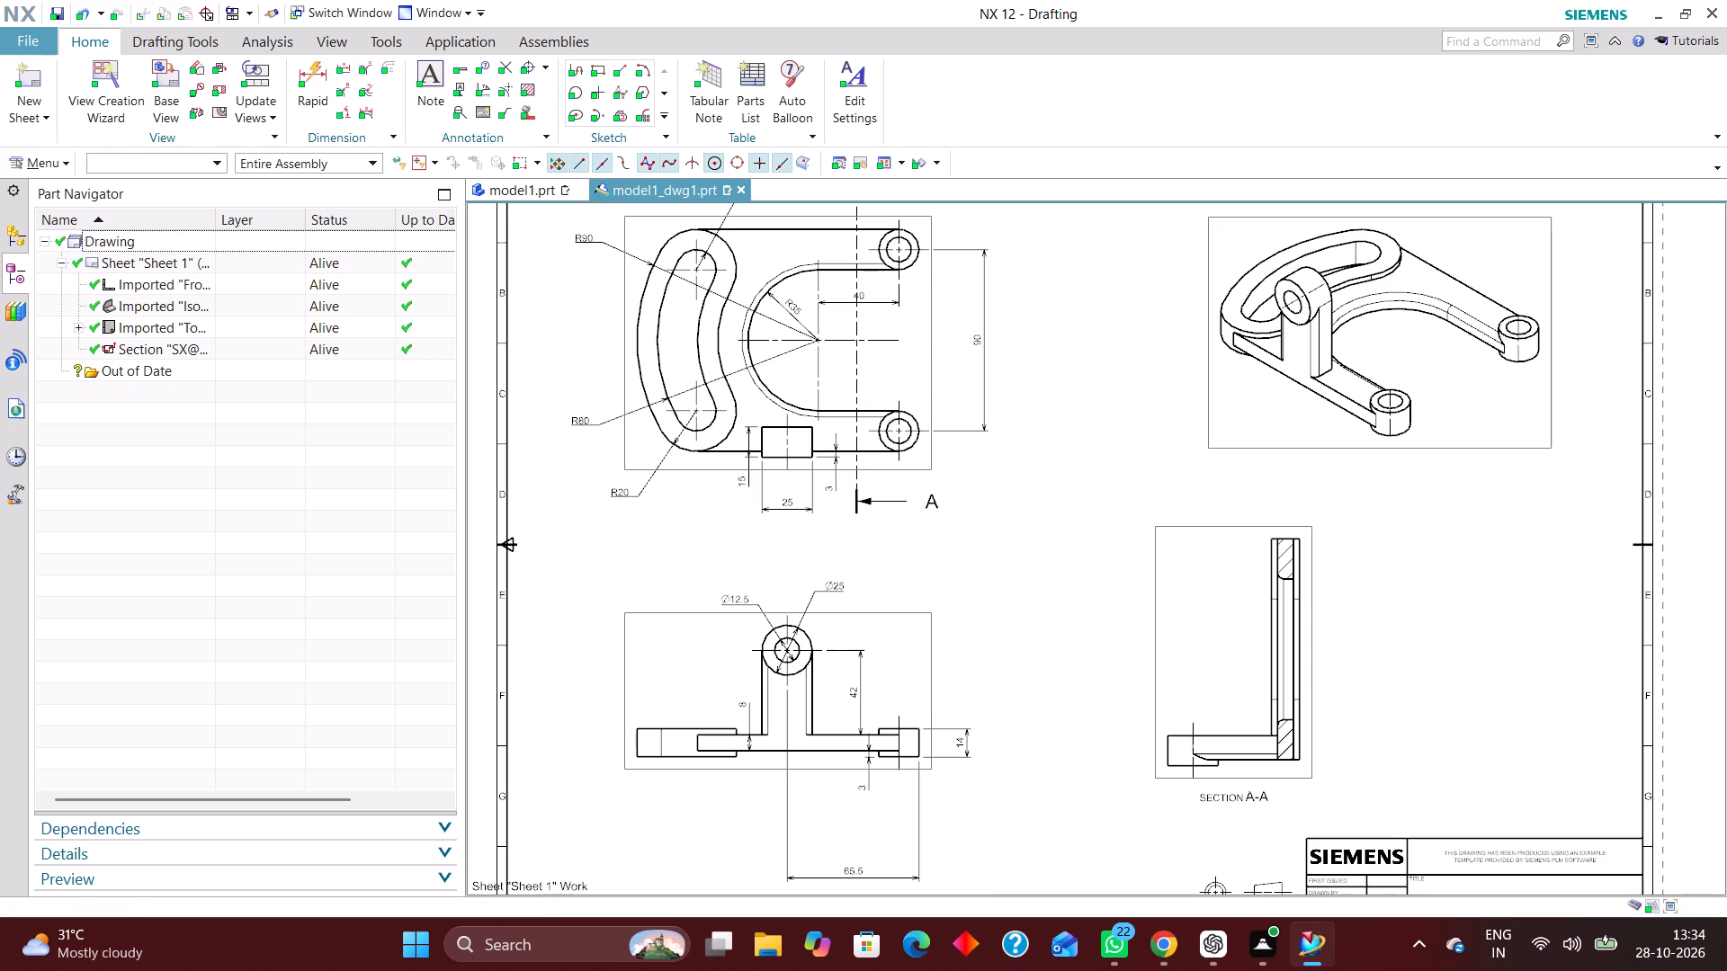
pyautogui.scroll(3, 1326, 597)
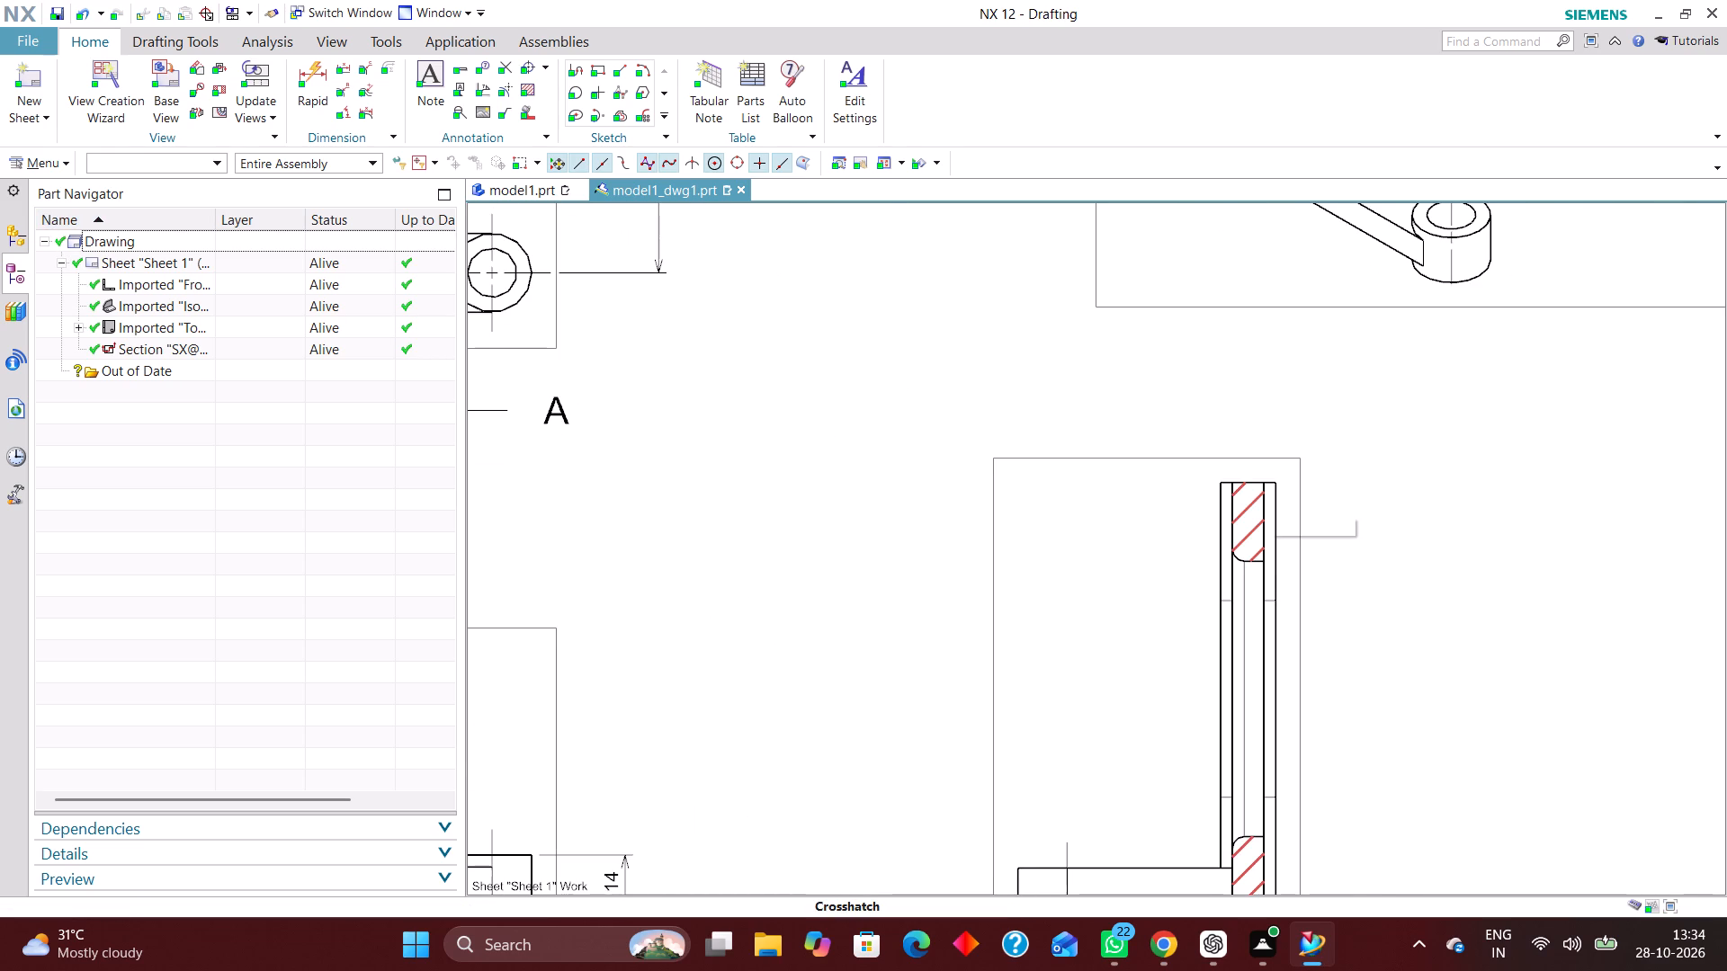
pyautogui.scroll(-3, 1270, 491)
# In model1.prt, add the opposite edge chain of the U-shaped inner cutout to its existing edge blend.
pyautogui.click(525, 185)
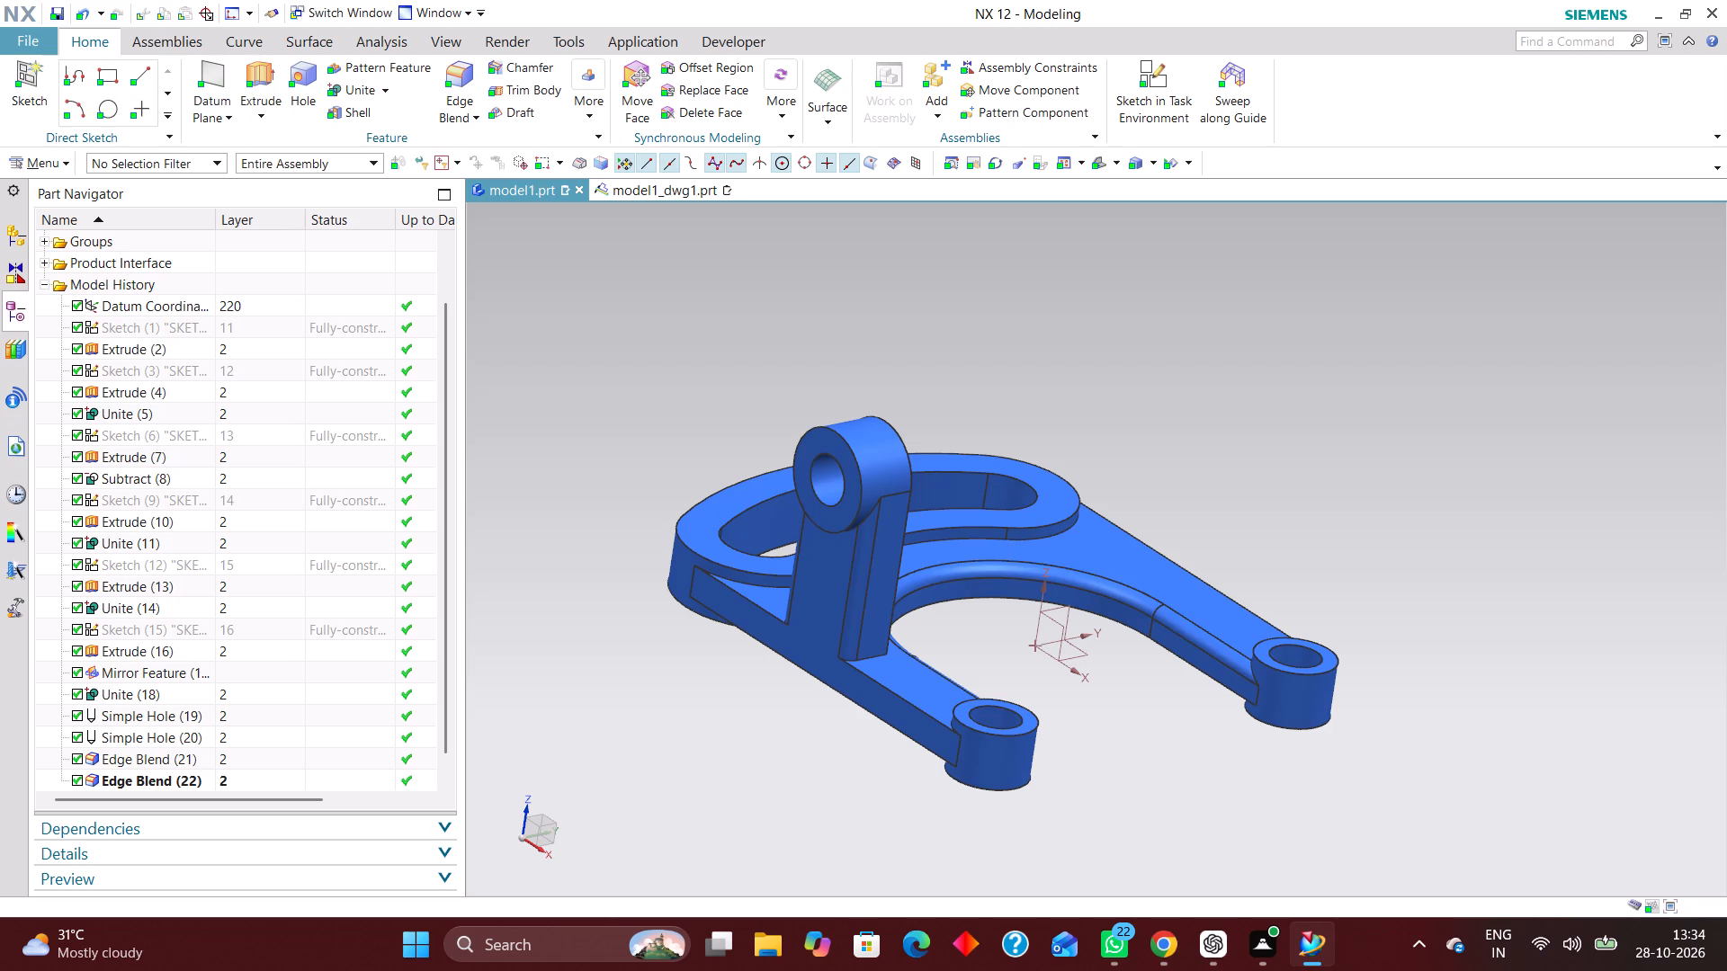
pyautogui.doubleClick(965, 569)
pyautogui.moveTo(995, 628); pyautogui.dragTo(953, 578, button='middle')
pyautogui.scroll(4, 932, 625)
pyautogui.click(927, 659)
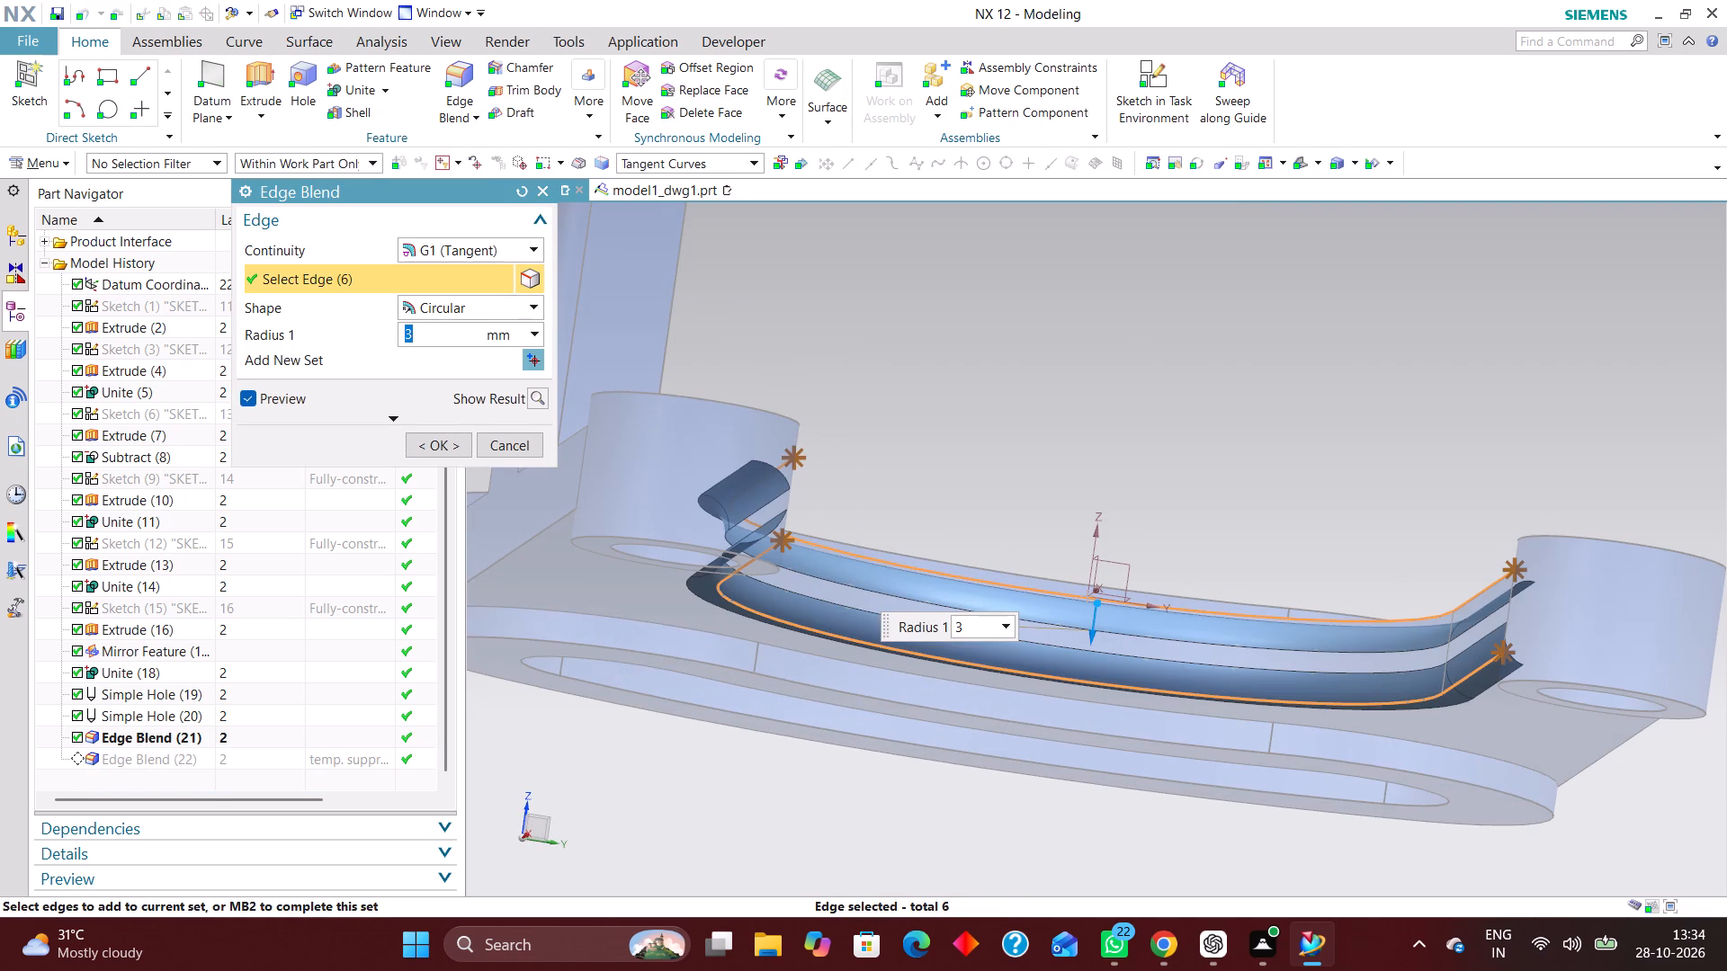
pyautogui.click(427, 448)
pyautogui.moveTo(857, 477); pyautogui.dragTo(913, 530, button='middle')
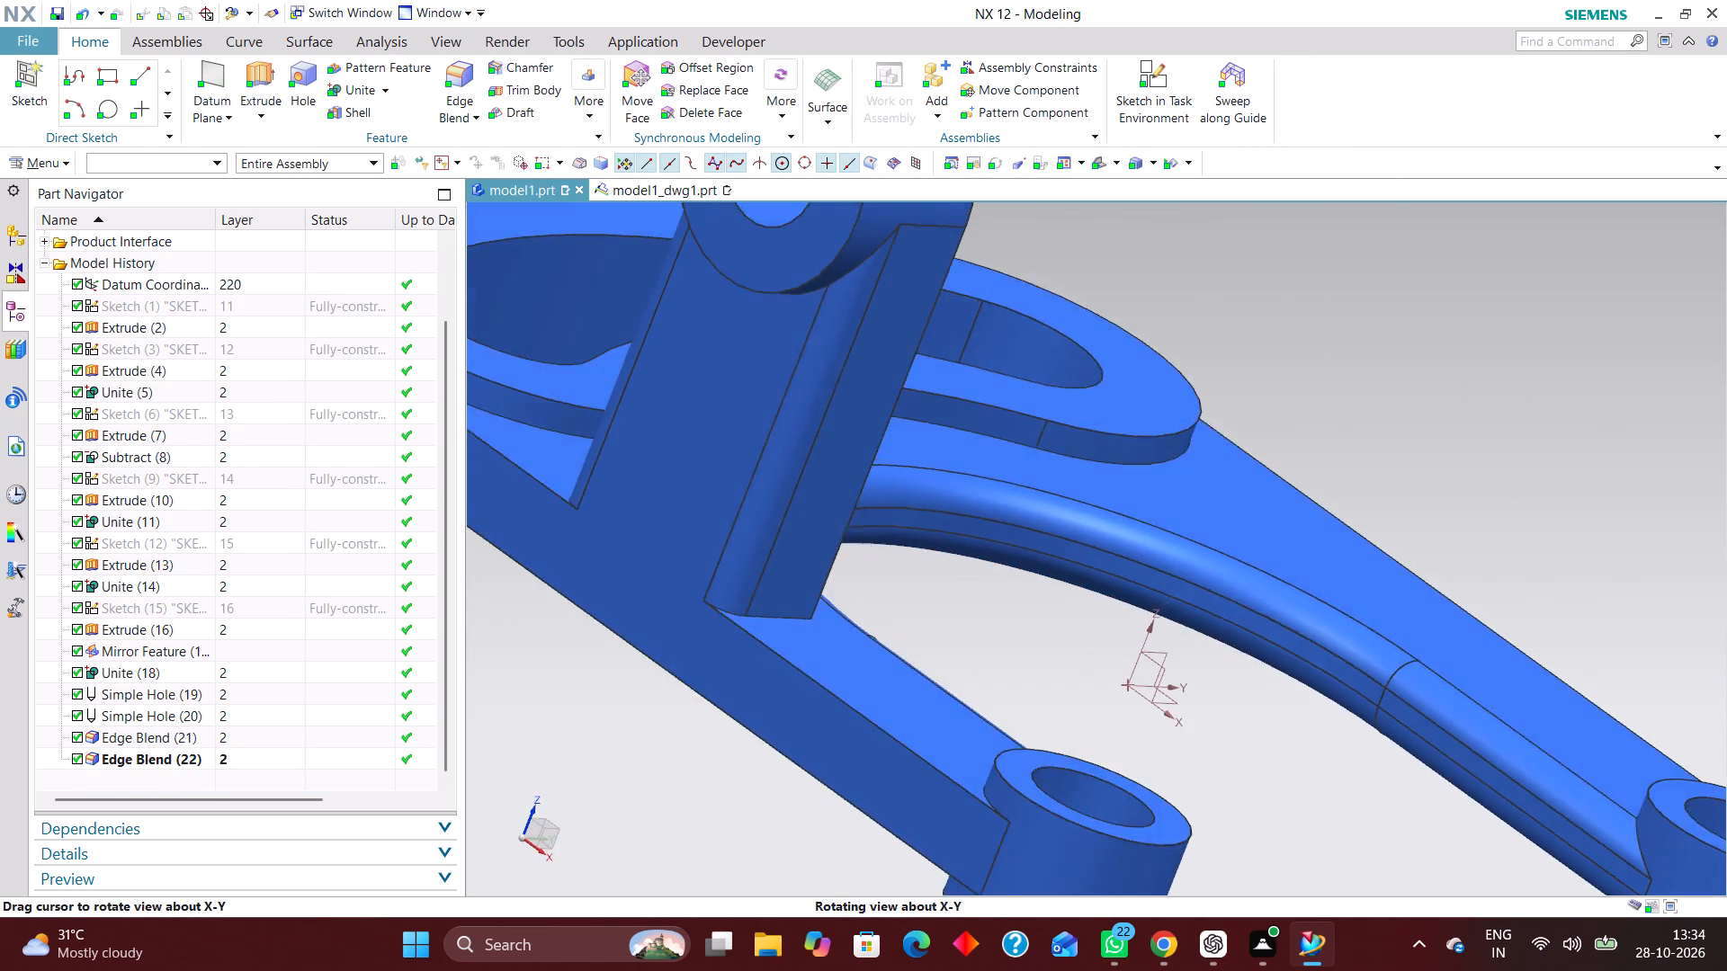
pyautogui.moveTo(913, 530); pyautogui.dragTo(913, 530, button='middle')
# Return to the model1_dwg1 drawing, update all views and check the rounded edges in section A-A.
pyautogui.click(637, 200)
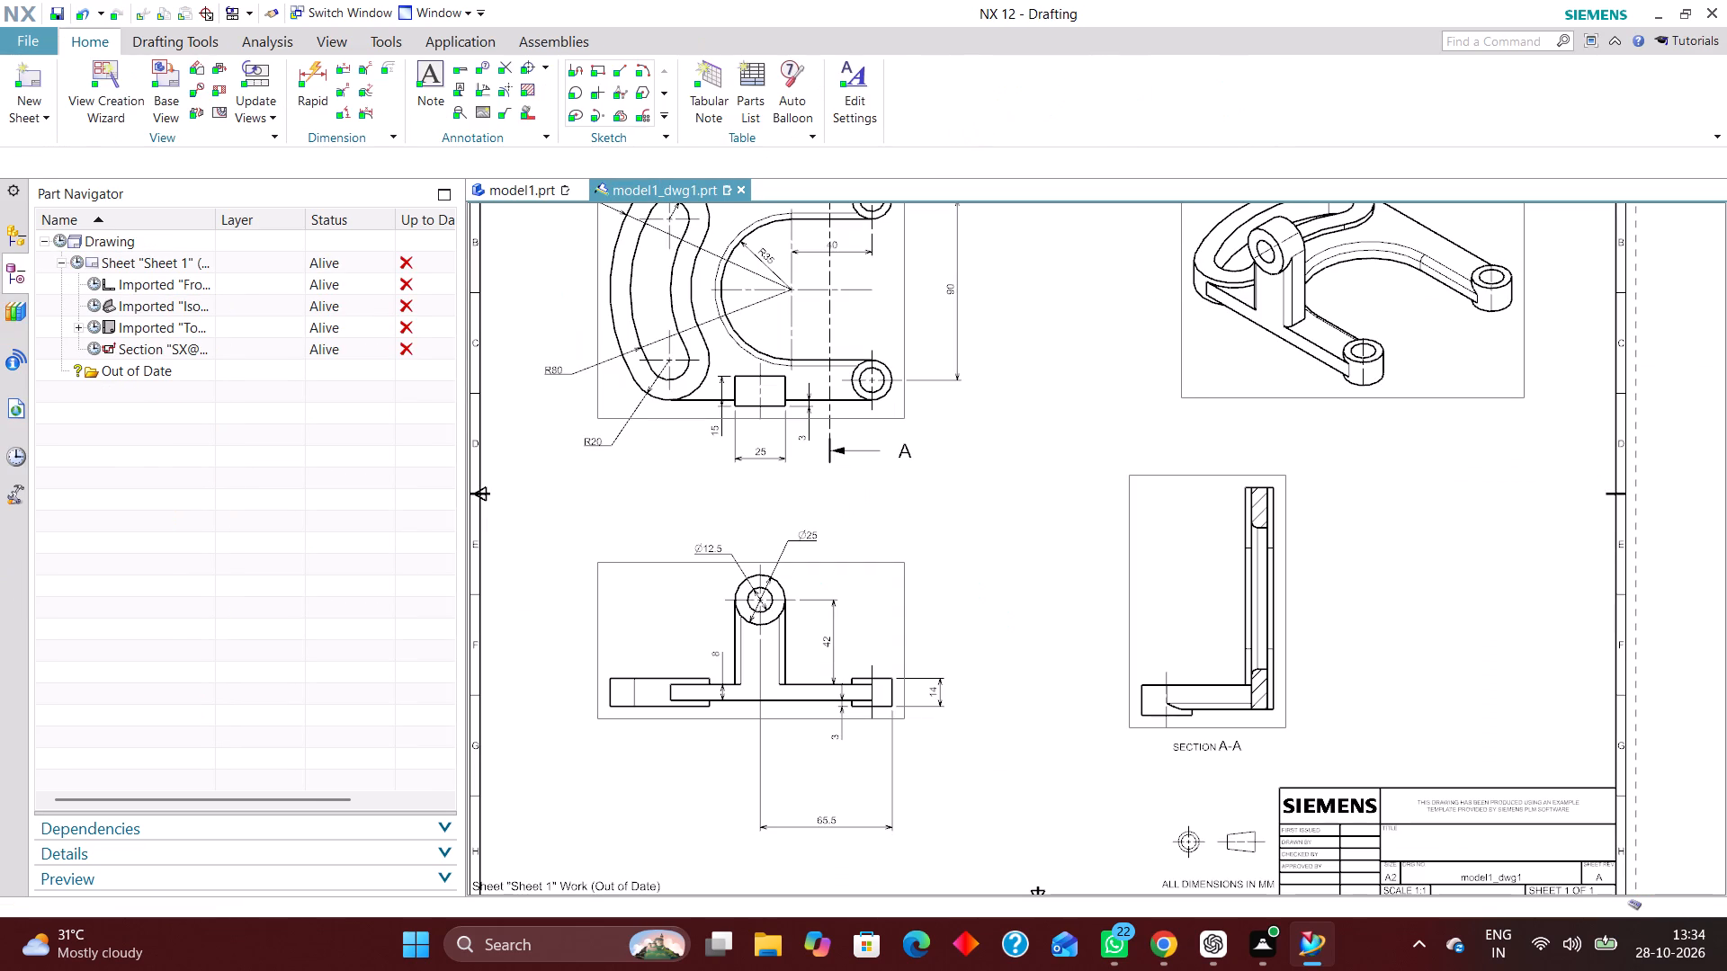
pyautogui.click(60, 237)
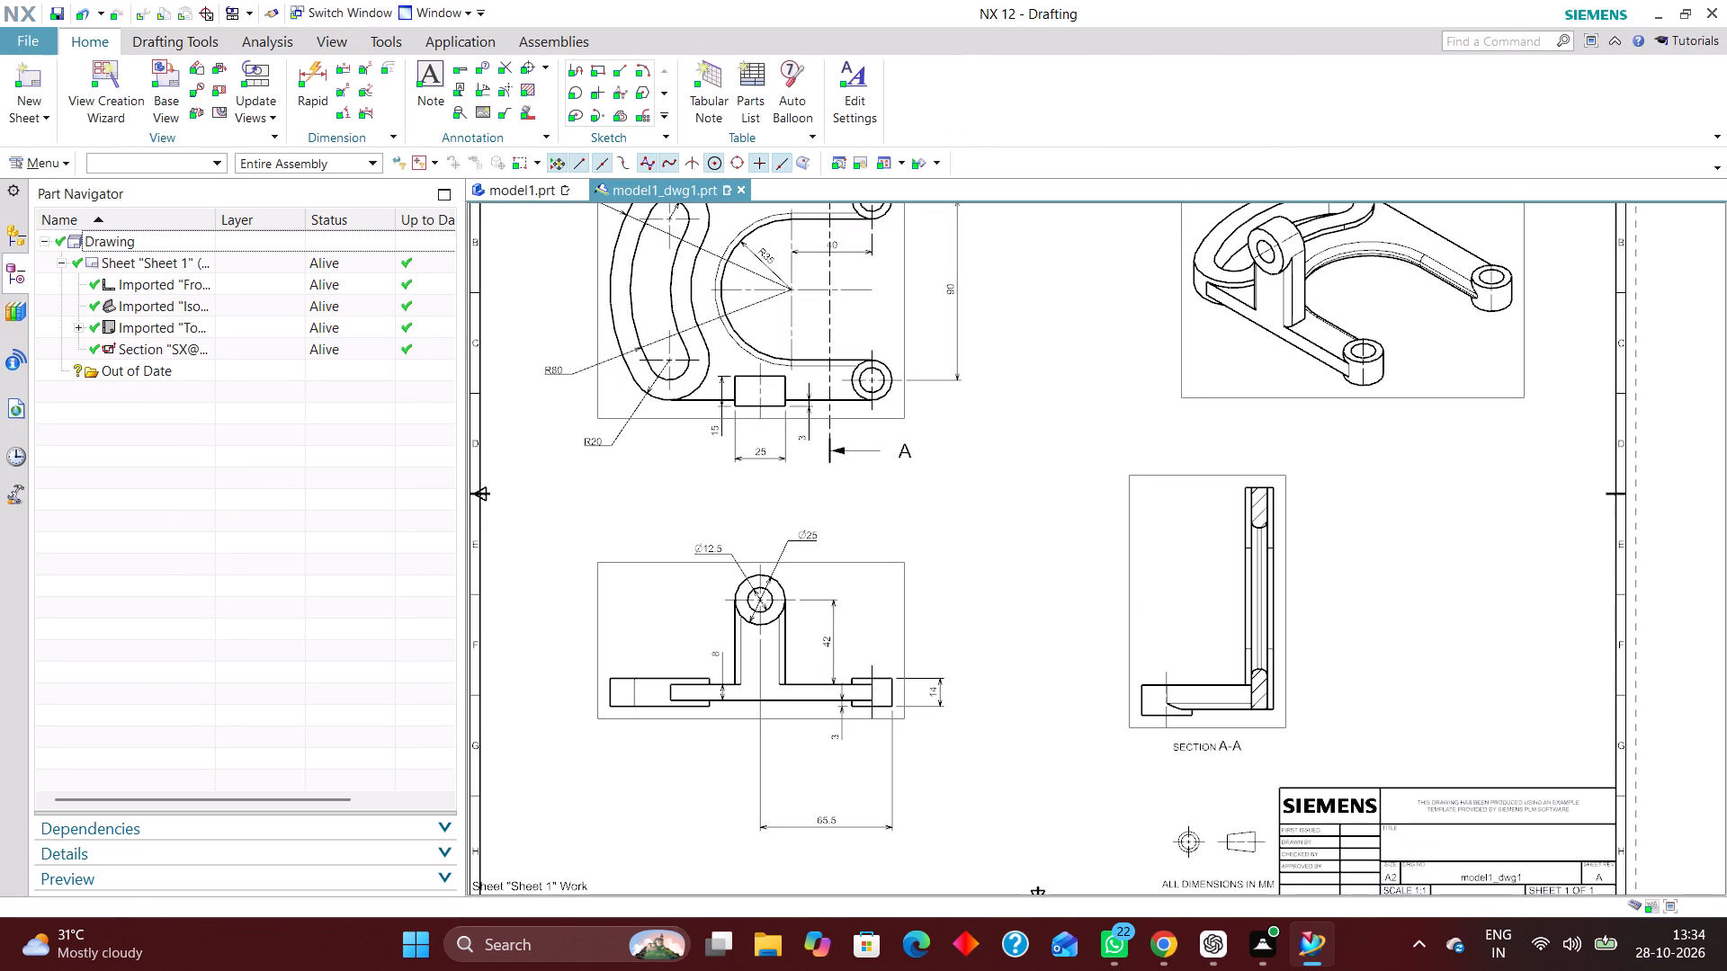
pyautogui.scroll(6, 1271, 483)
pyautogui.scroll(-5, 1252, 452)
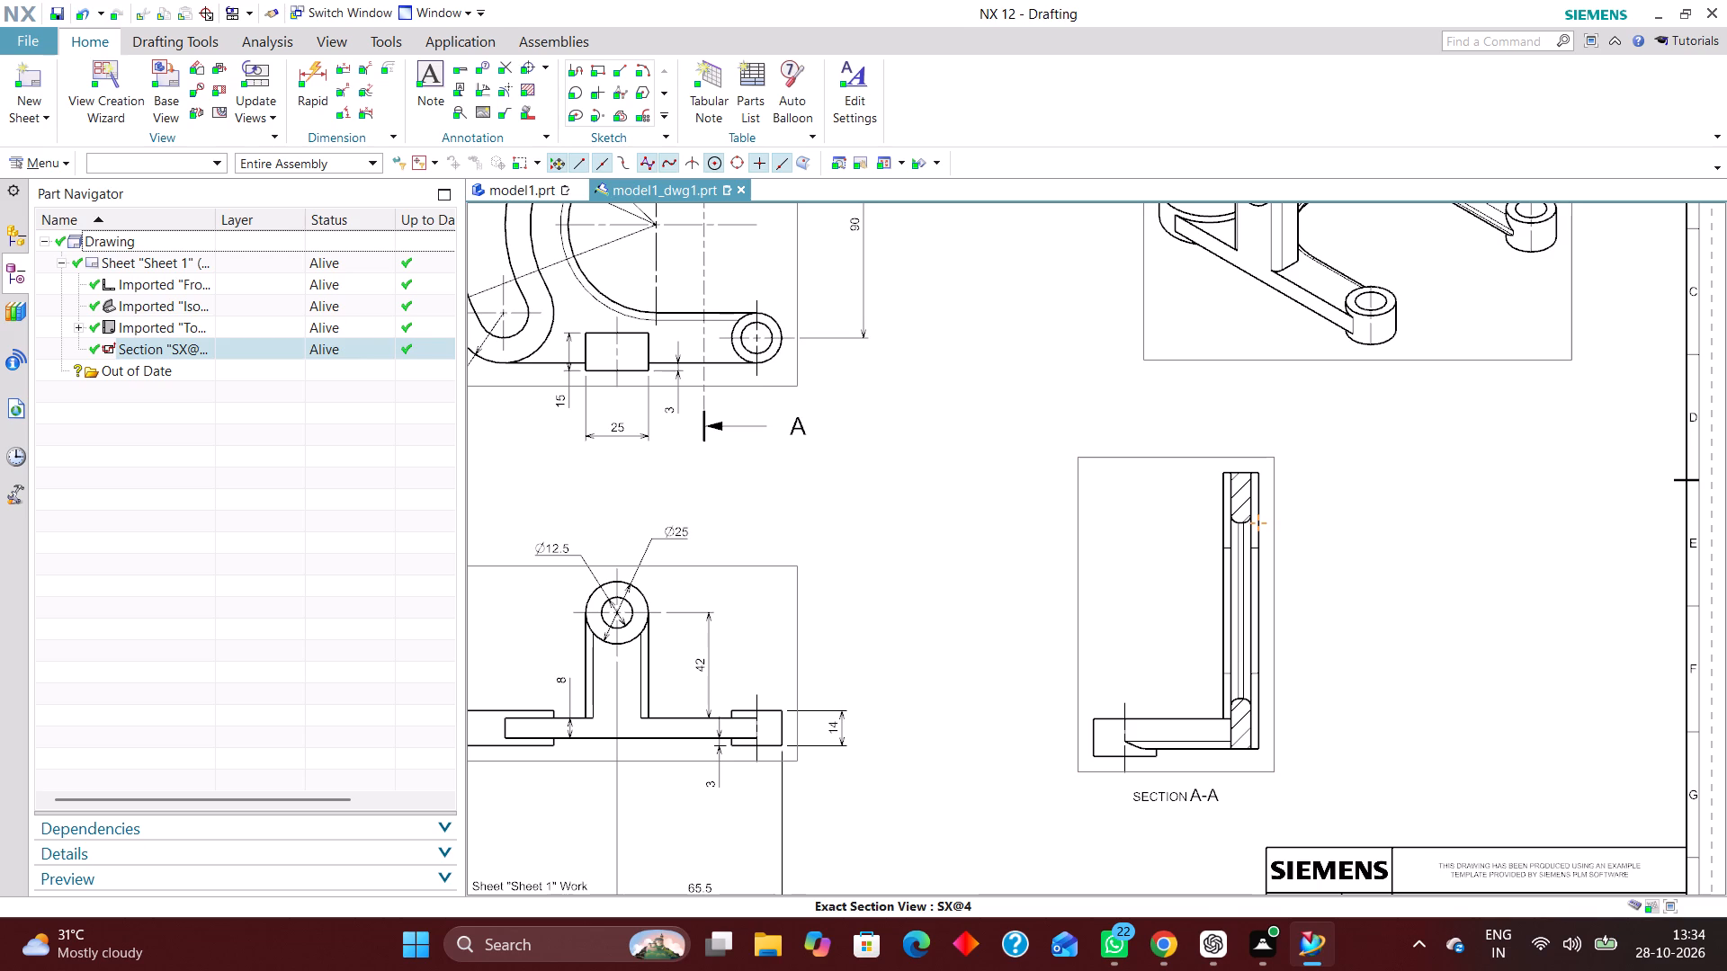
pyautogui.scroll(5, 1266, 749)
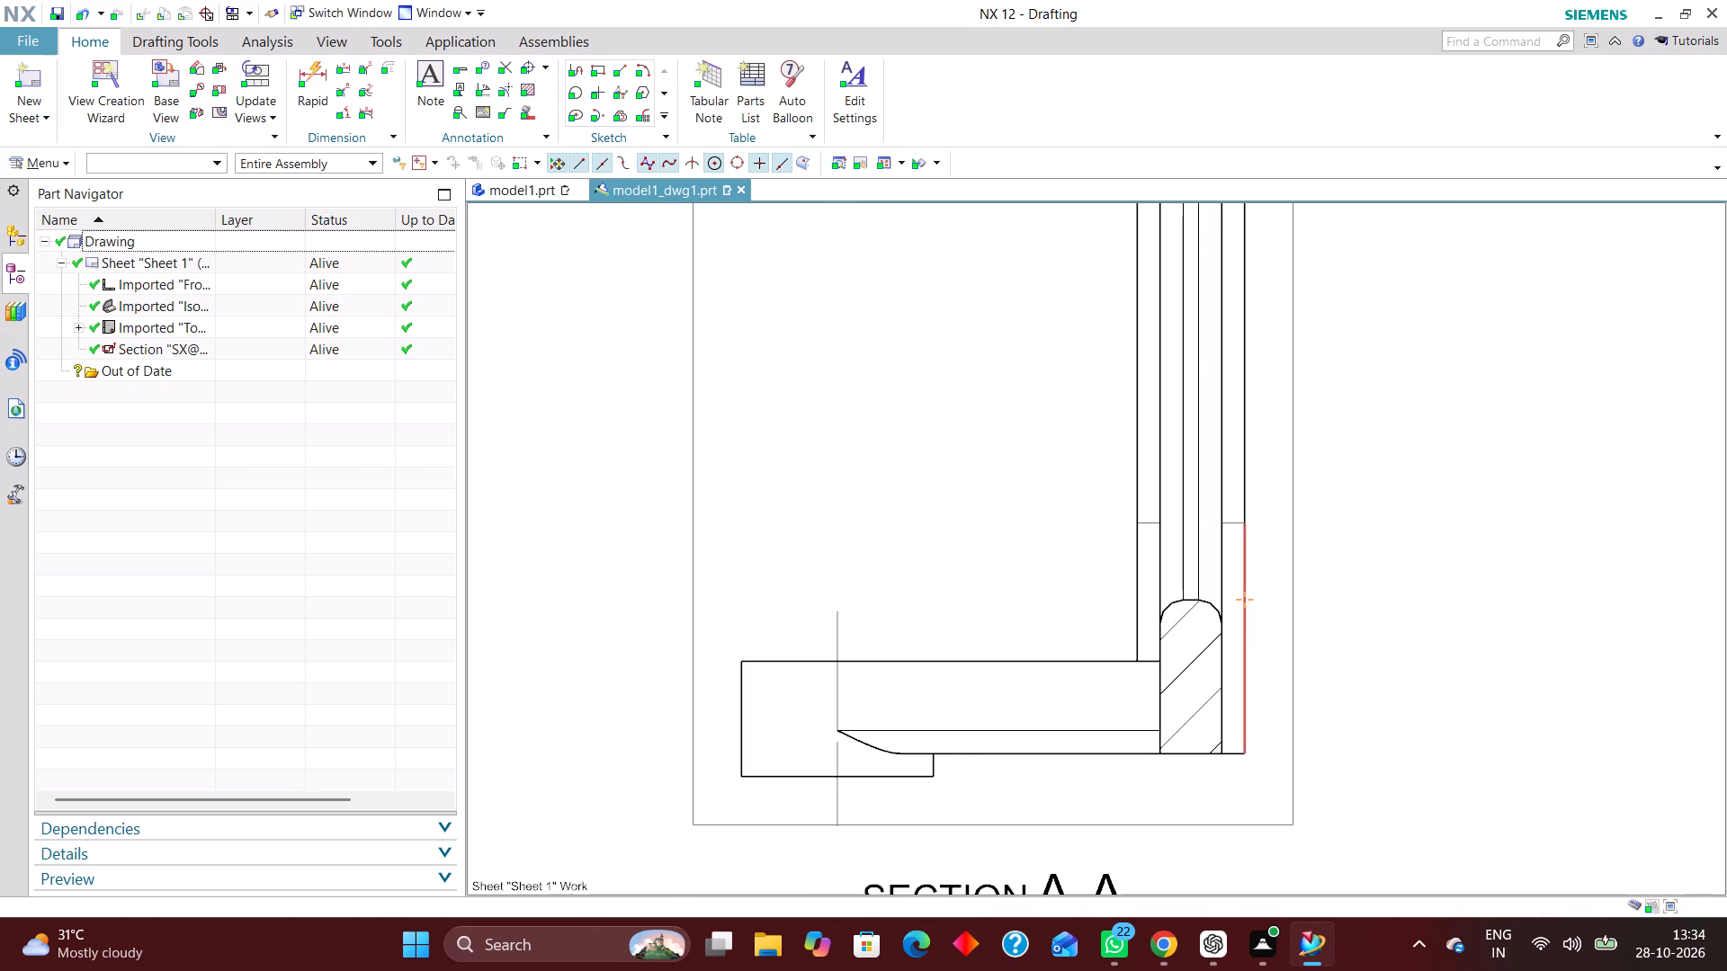
pyautogui.scroll(-3, 1251, 654)
pyautogui.scroll(-3, 1312, 603)
pyautogui.scroll(2, 1287, 649)
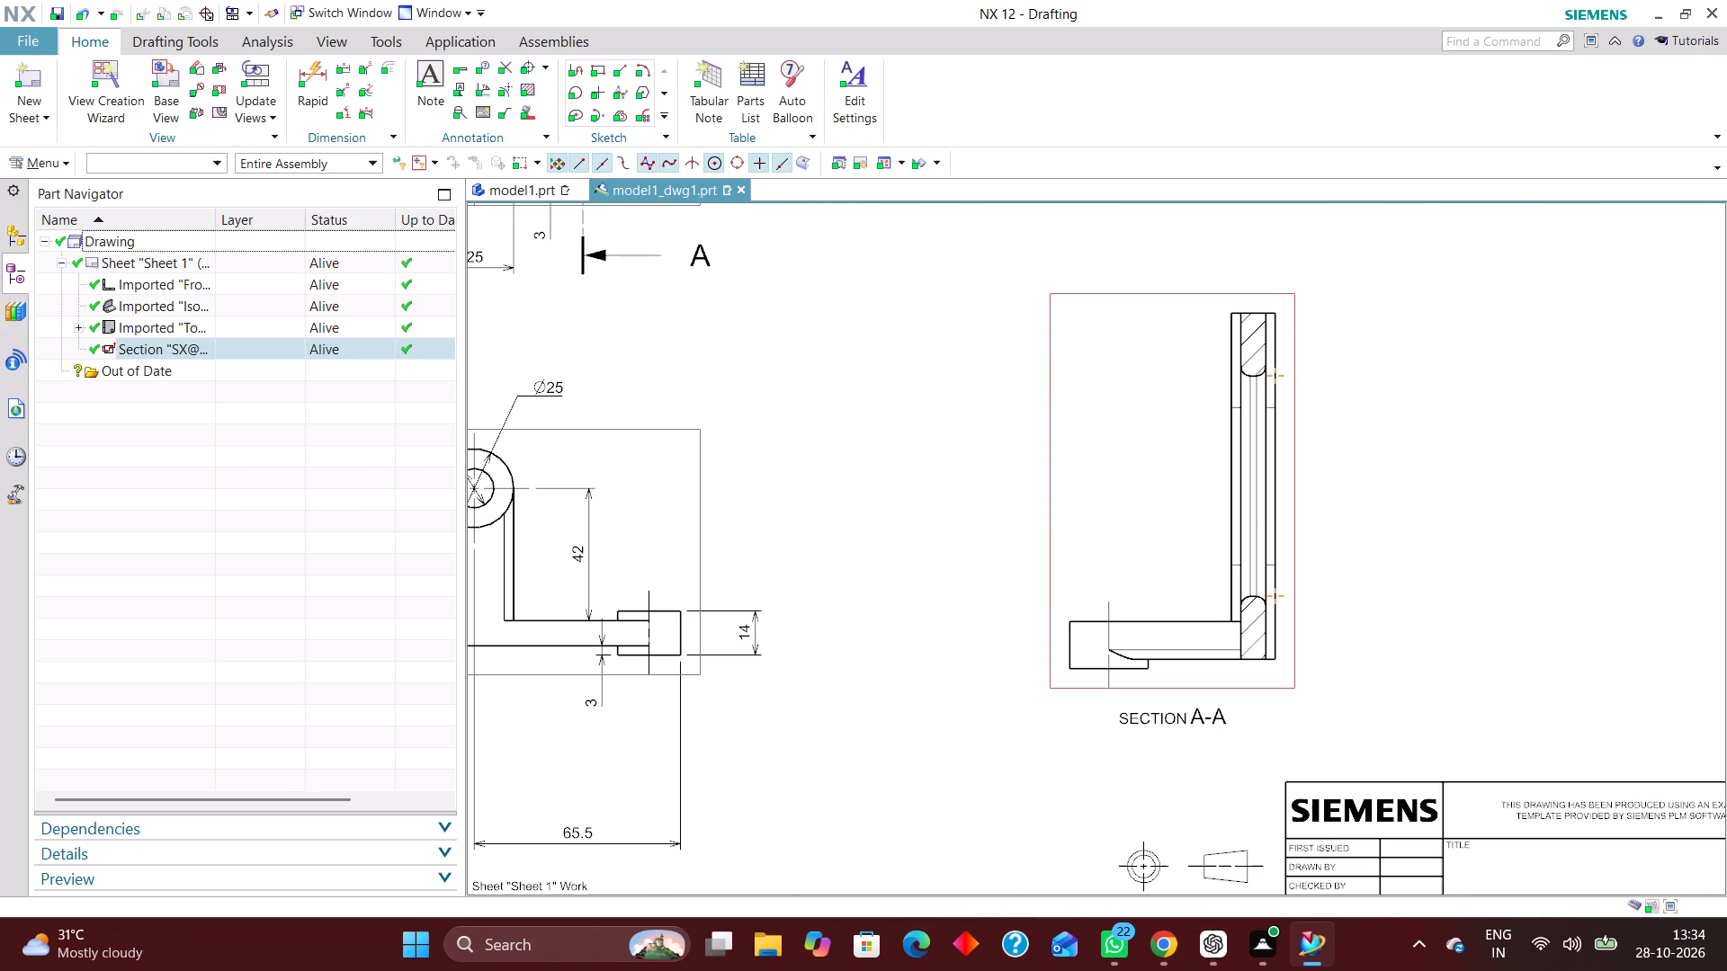
# Add a vertical dimension for the boss's full length beside it in section view A-A.
pyautogui.click(313, 77)
pyautogui.scroll(3, 1042, 615)
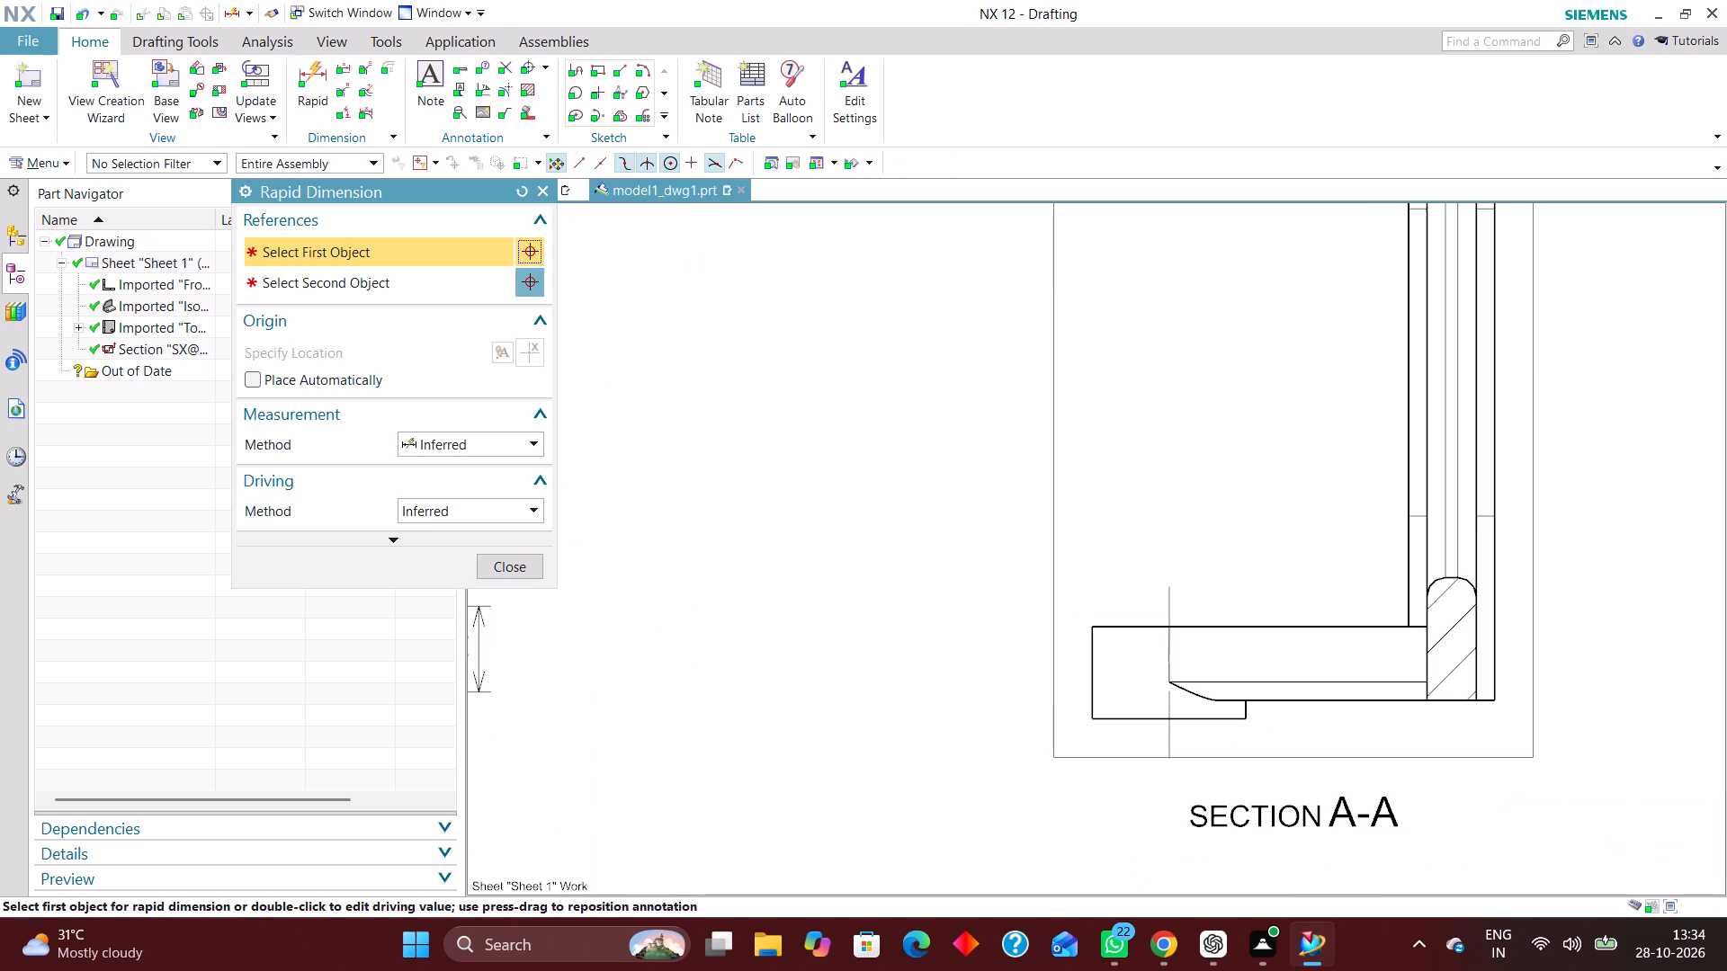
pyautogui.click(1094, 623)
pyautogui.click(1092, 712)
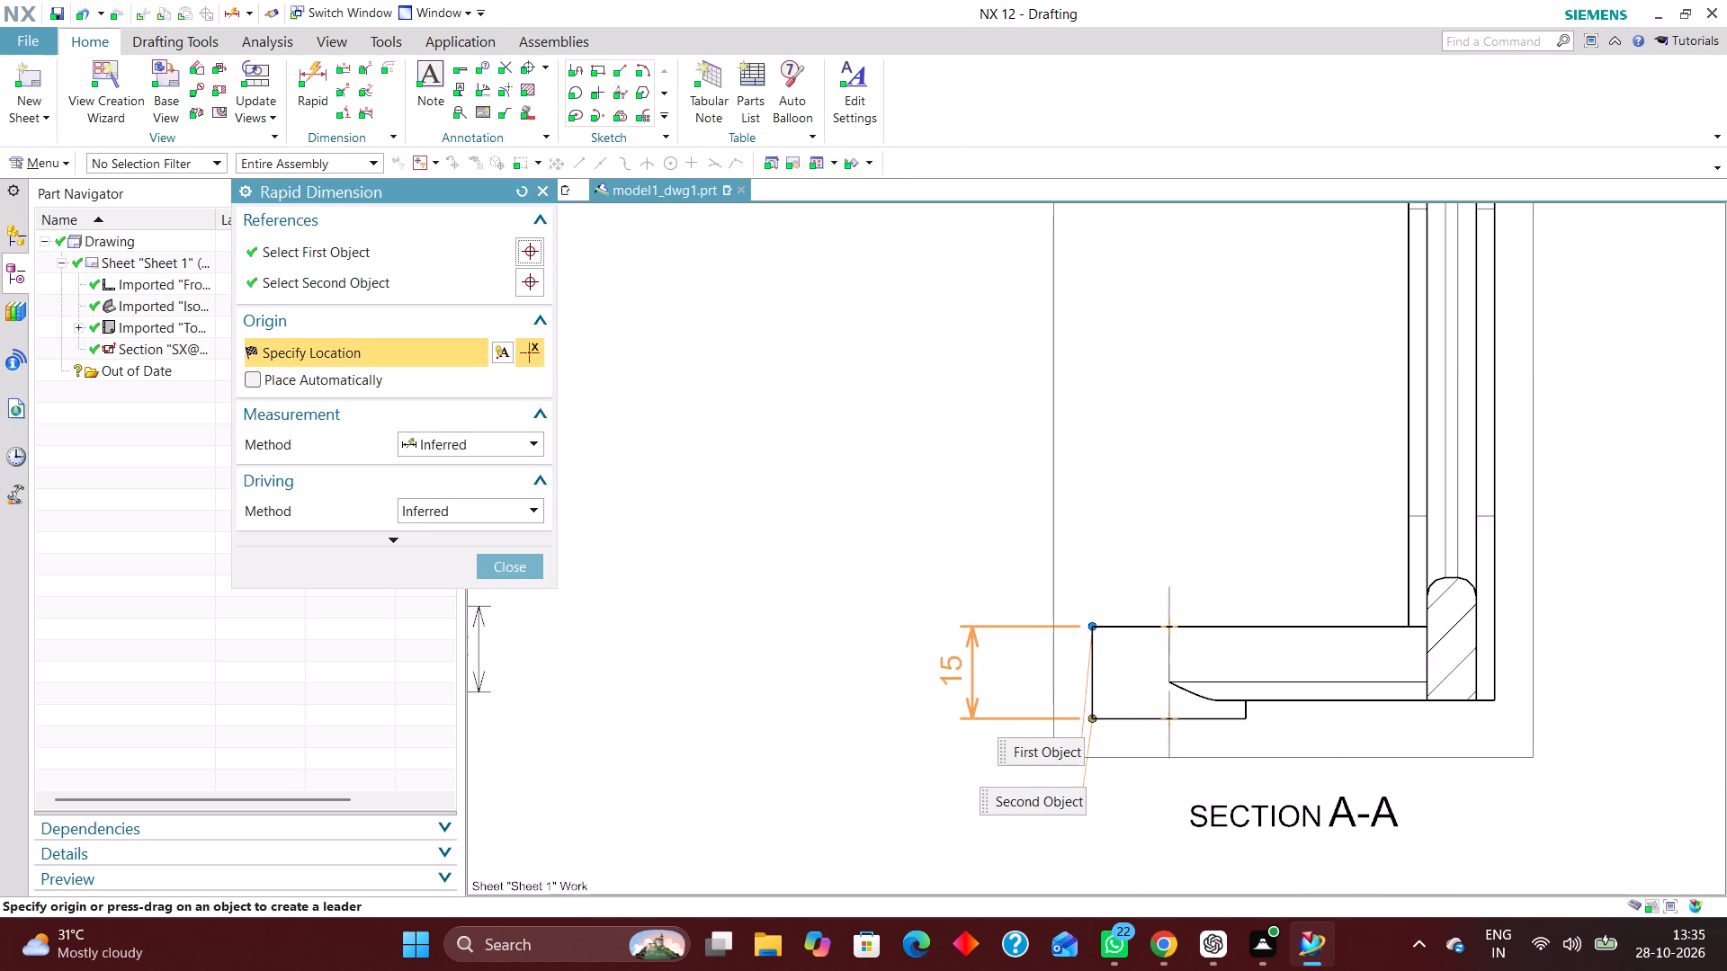
pyautogui.click(947, 669)
pyautogui.scroll(-3, 738, 572)
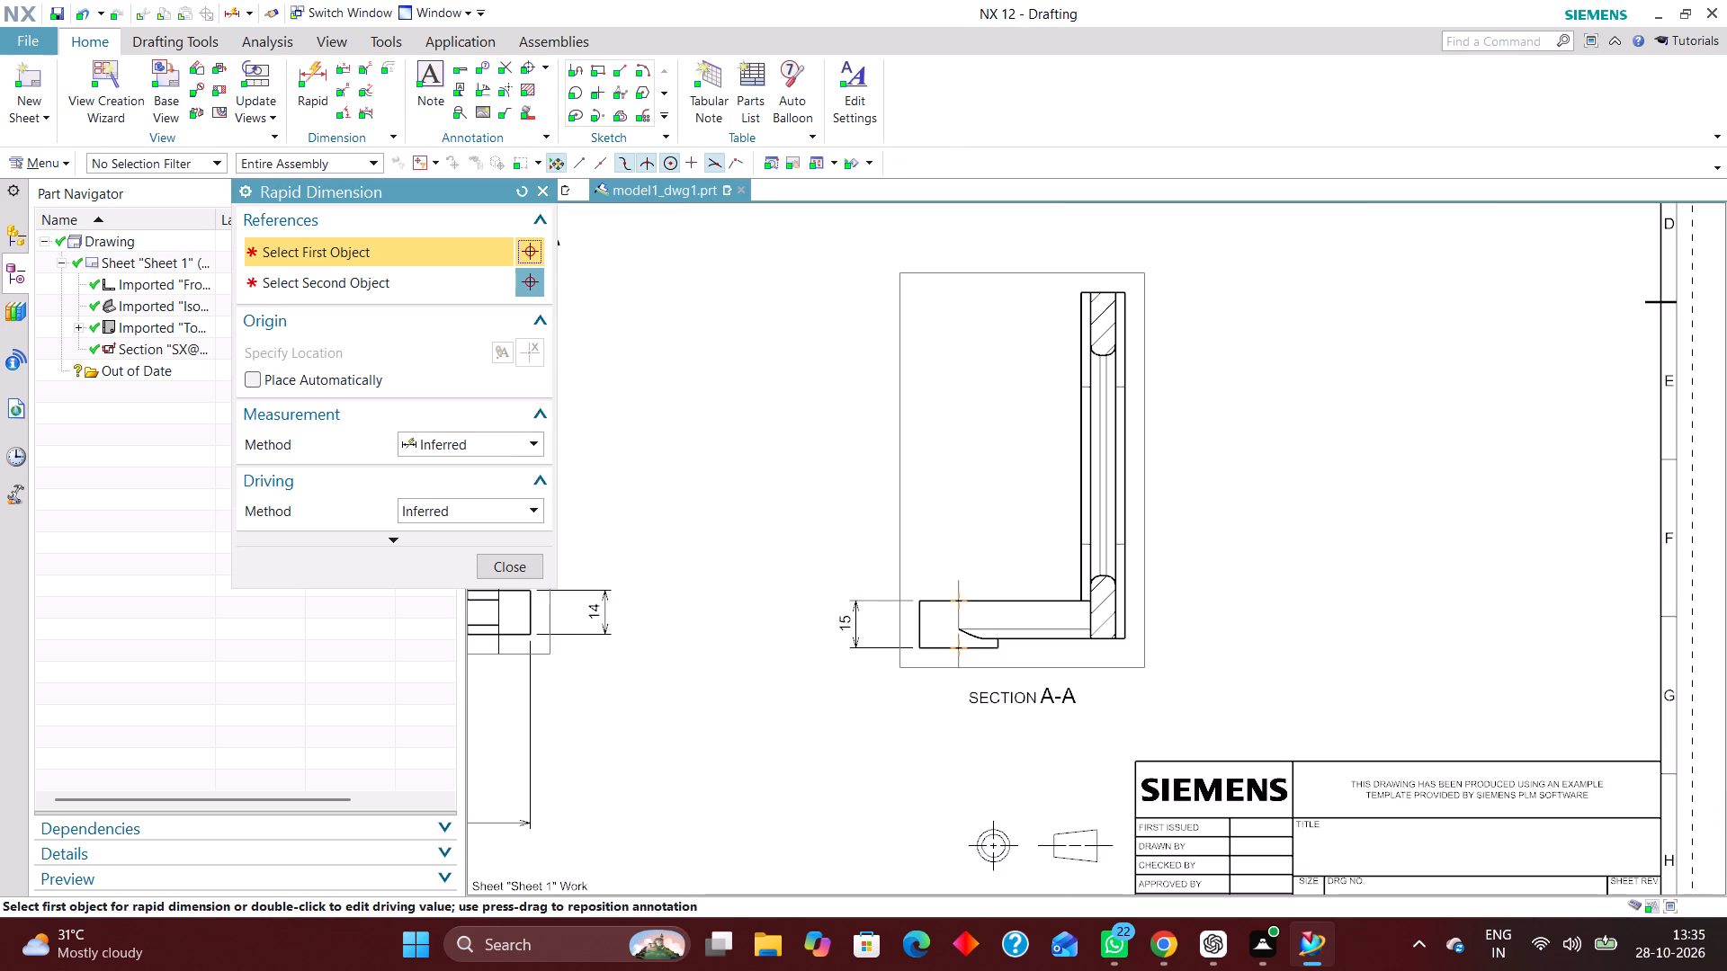
# Dimension the column's thickness in section A-A from its curved end to the opposite edge, with the text above the column and clear of the outline.
pyautogui.scroll(5, 979, 639)
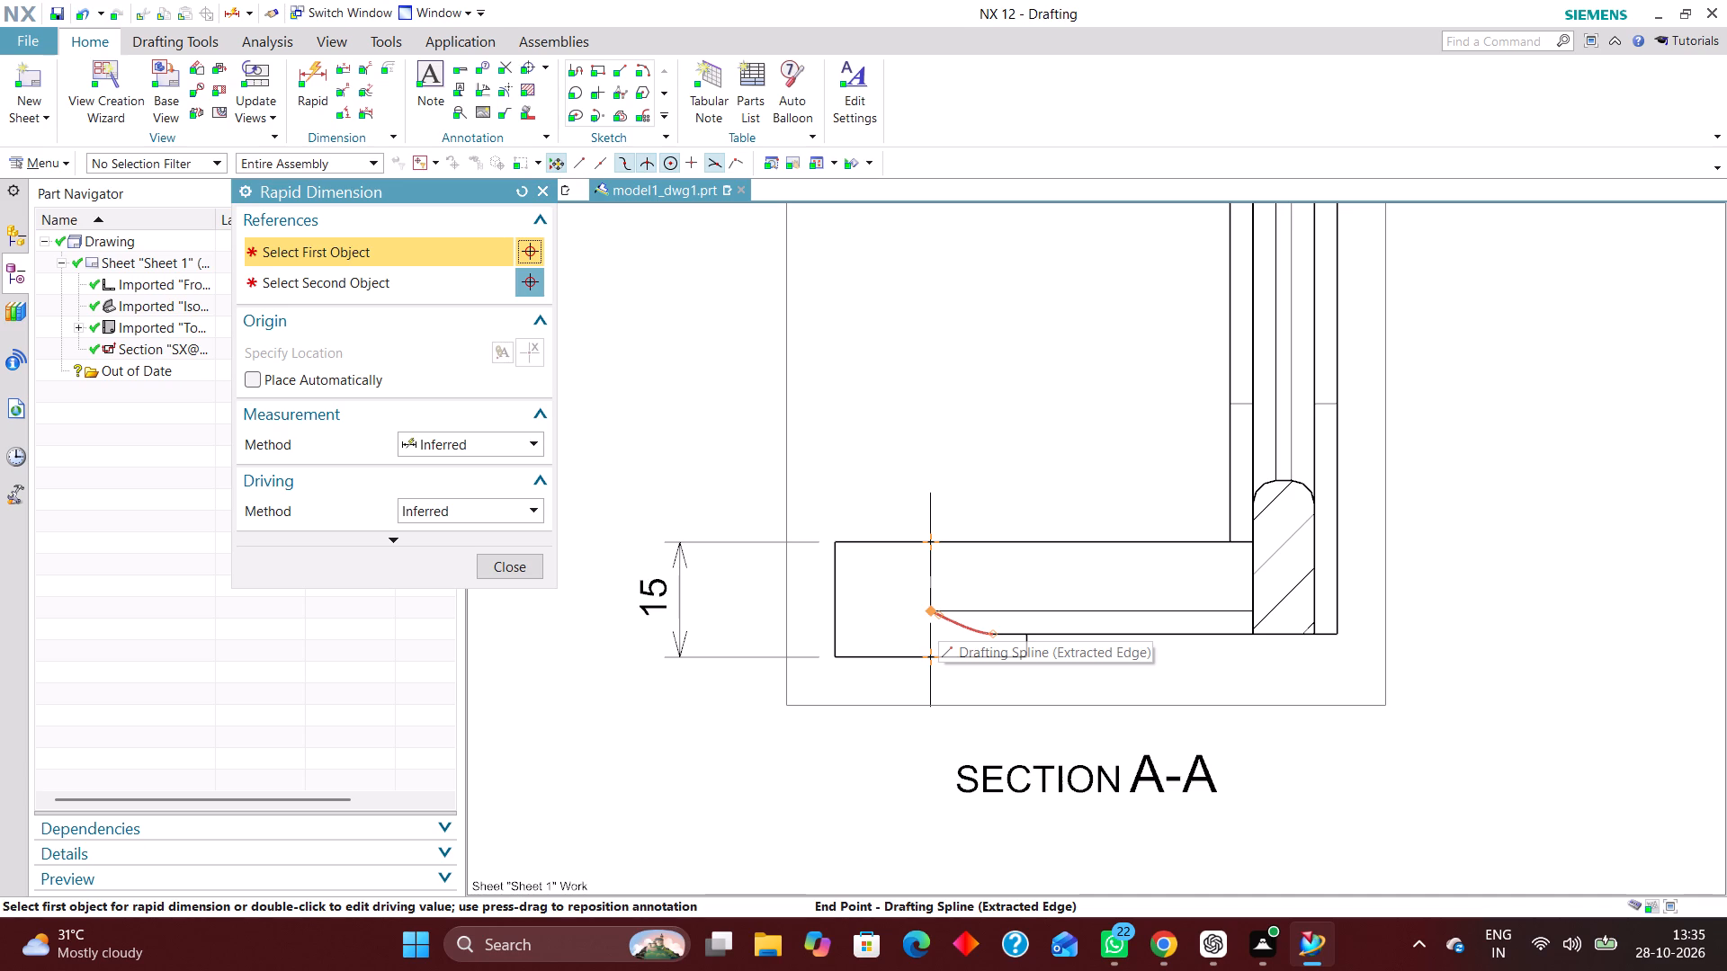
pyautogui.click(989, 632)
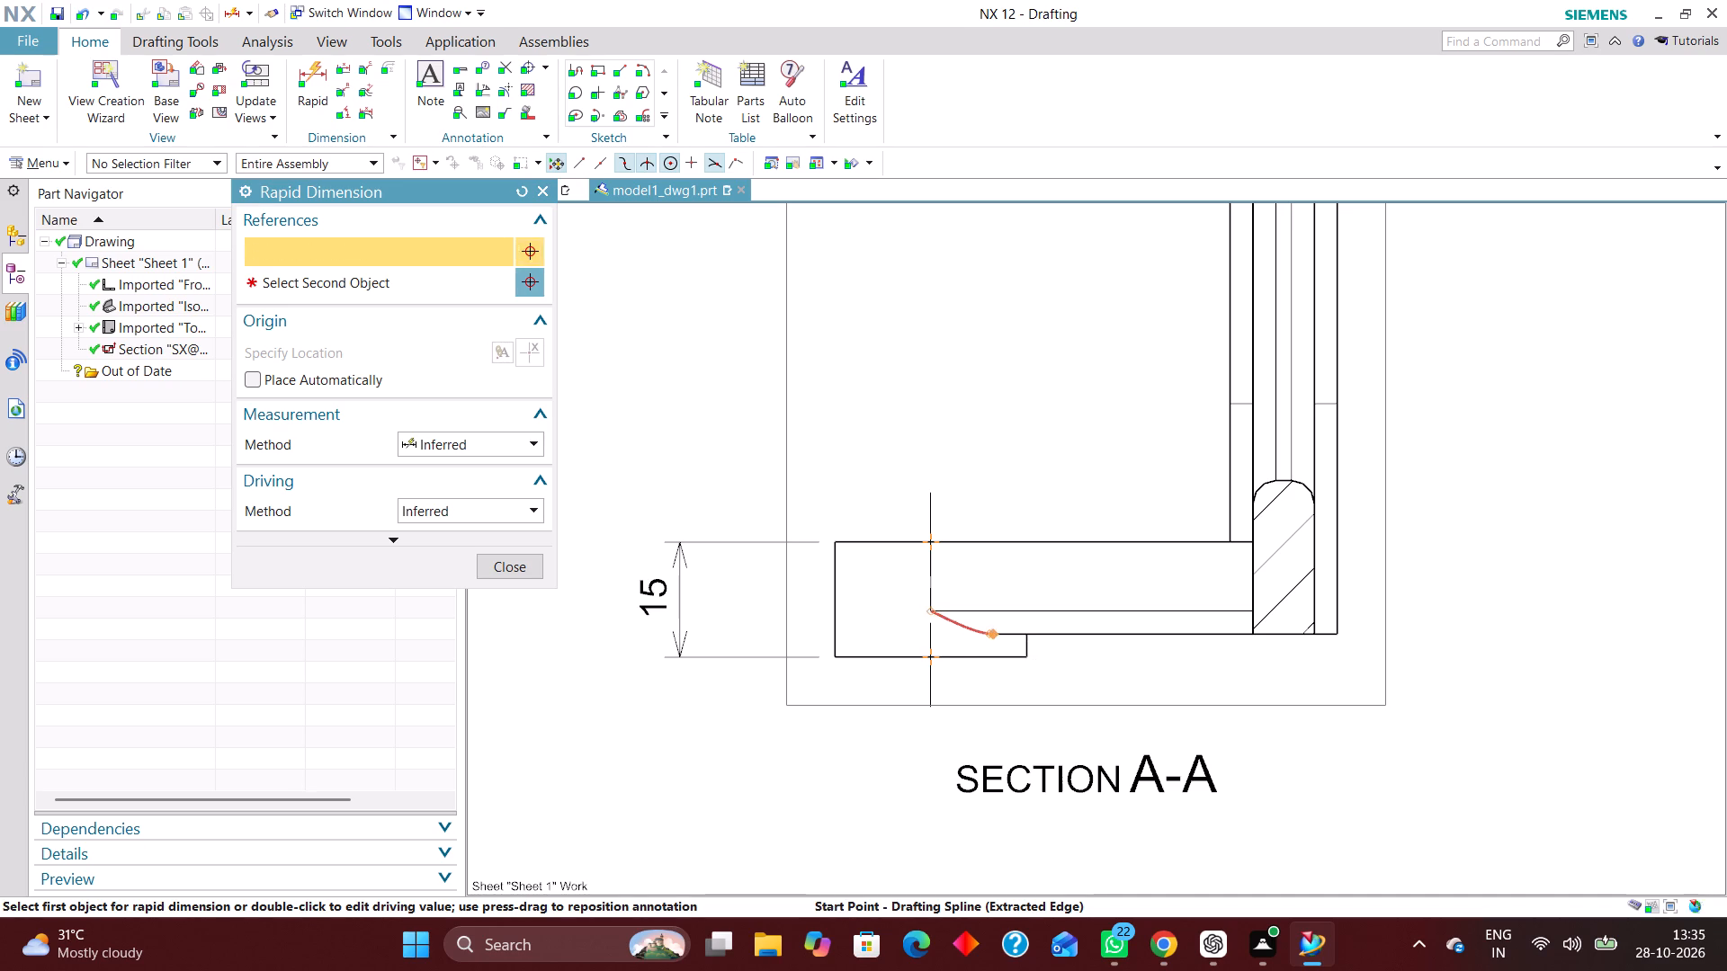
pyautogui.click(1092, 540)
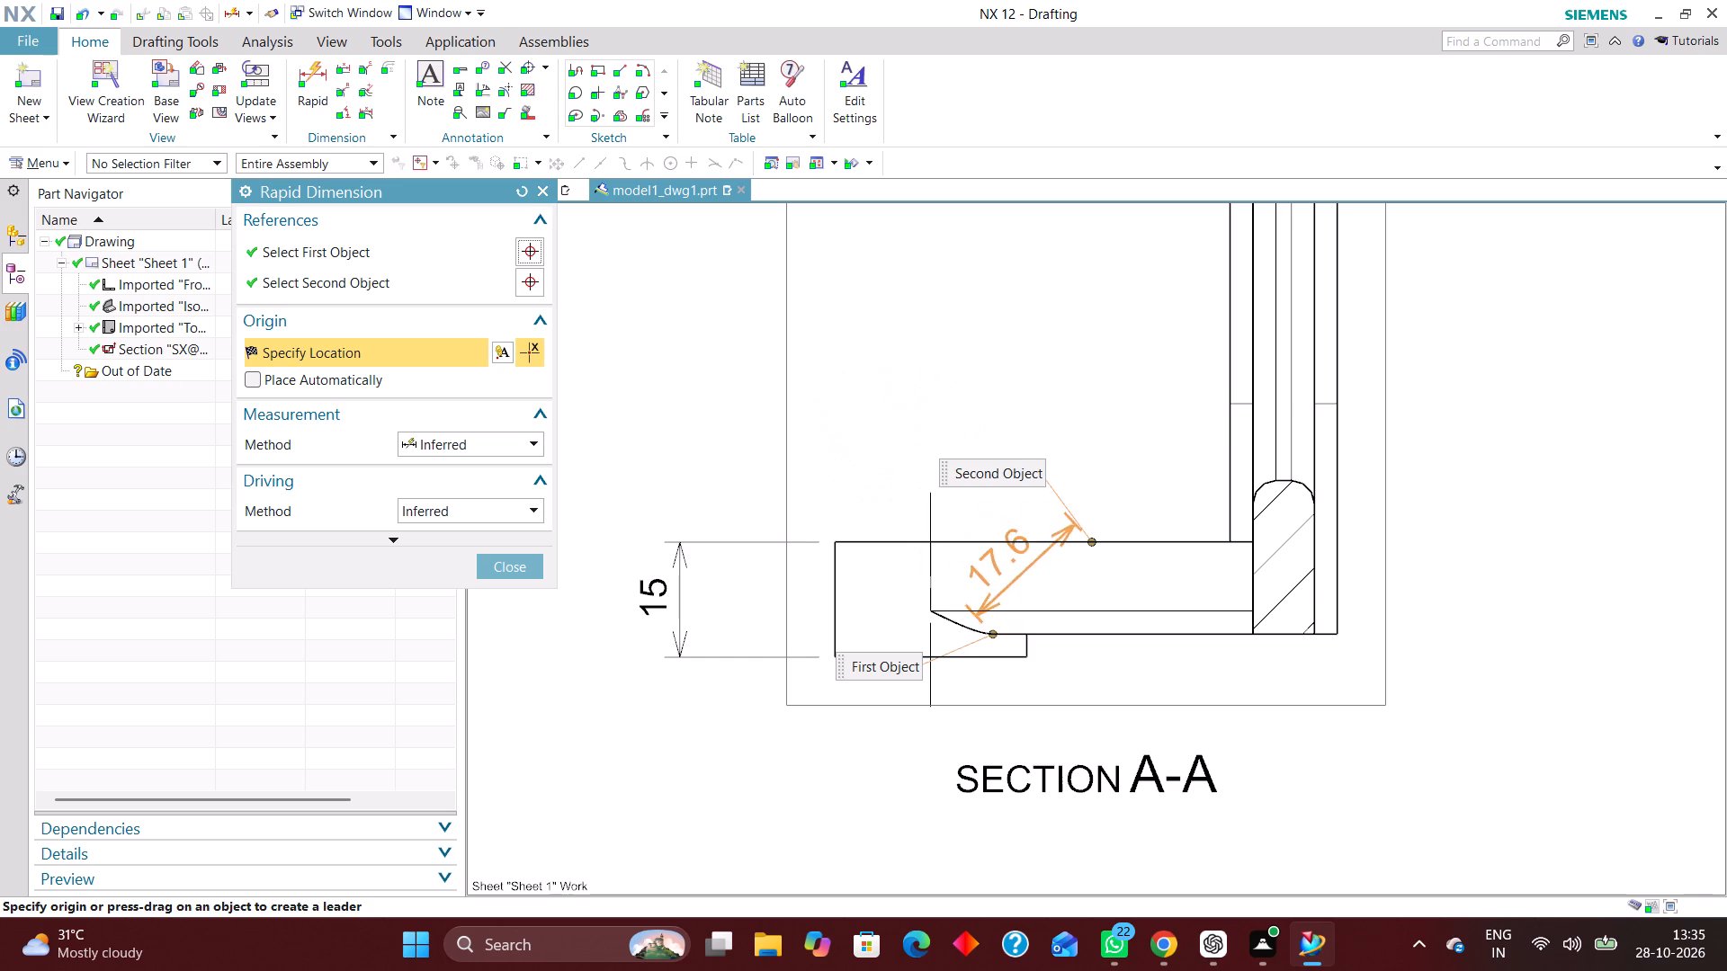
pyautogui.click(953, 581)
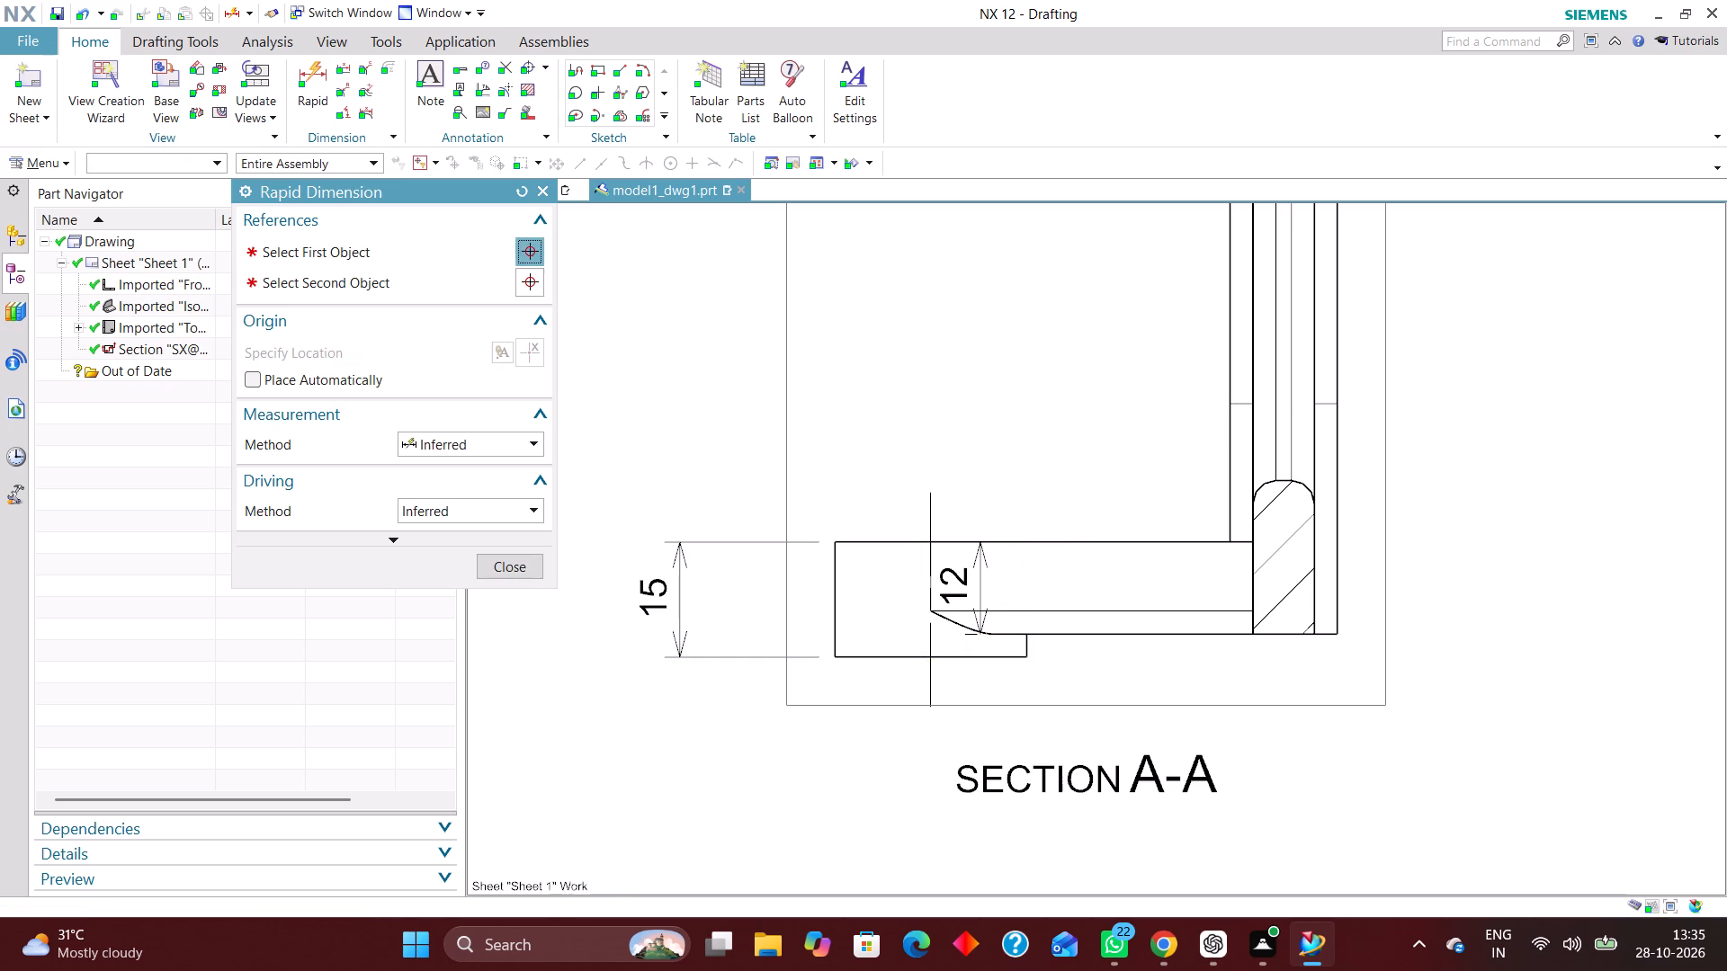
pyautogui.moveTo(953, 583); pyautogui.dragTo(954, 434)
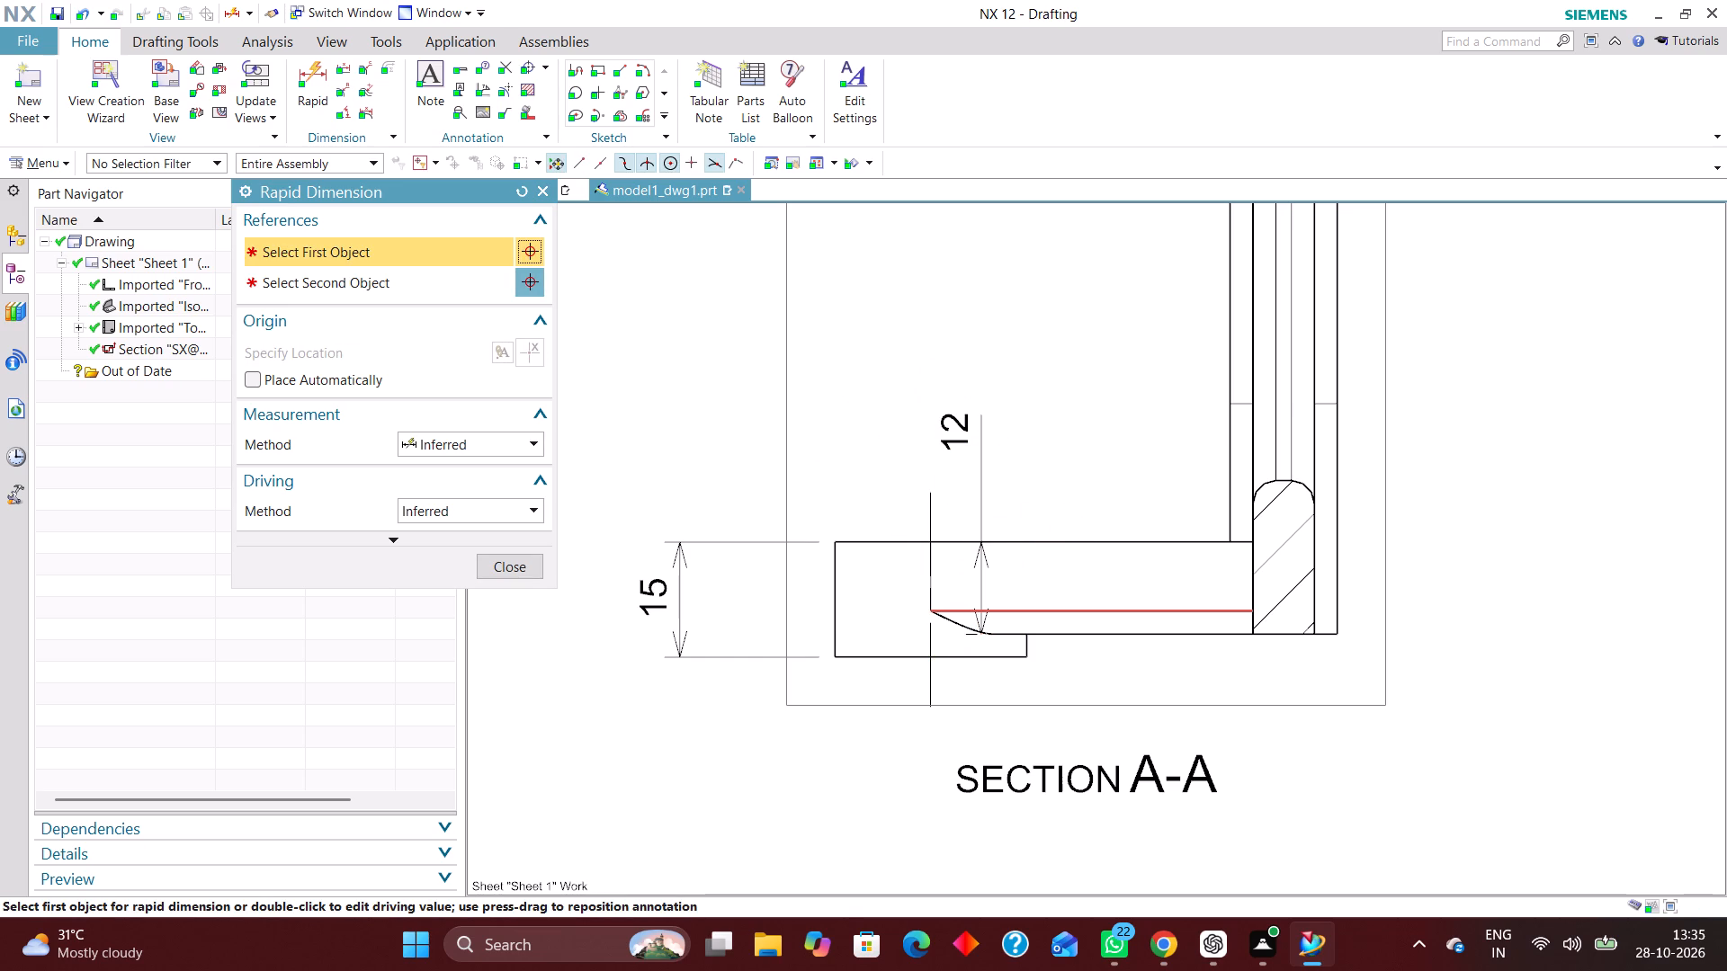
pyautogui.moveTo(980, 557); pyautogui.dragTo(1069, 437)
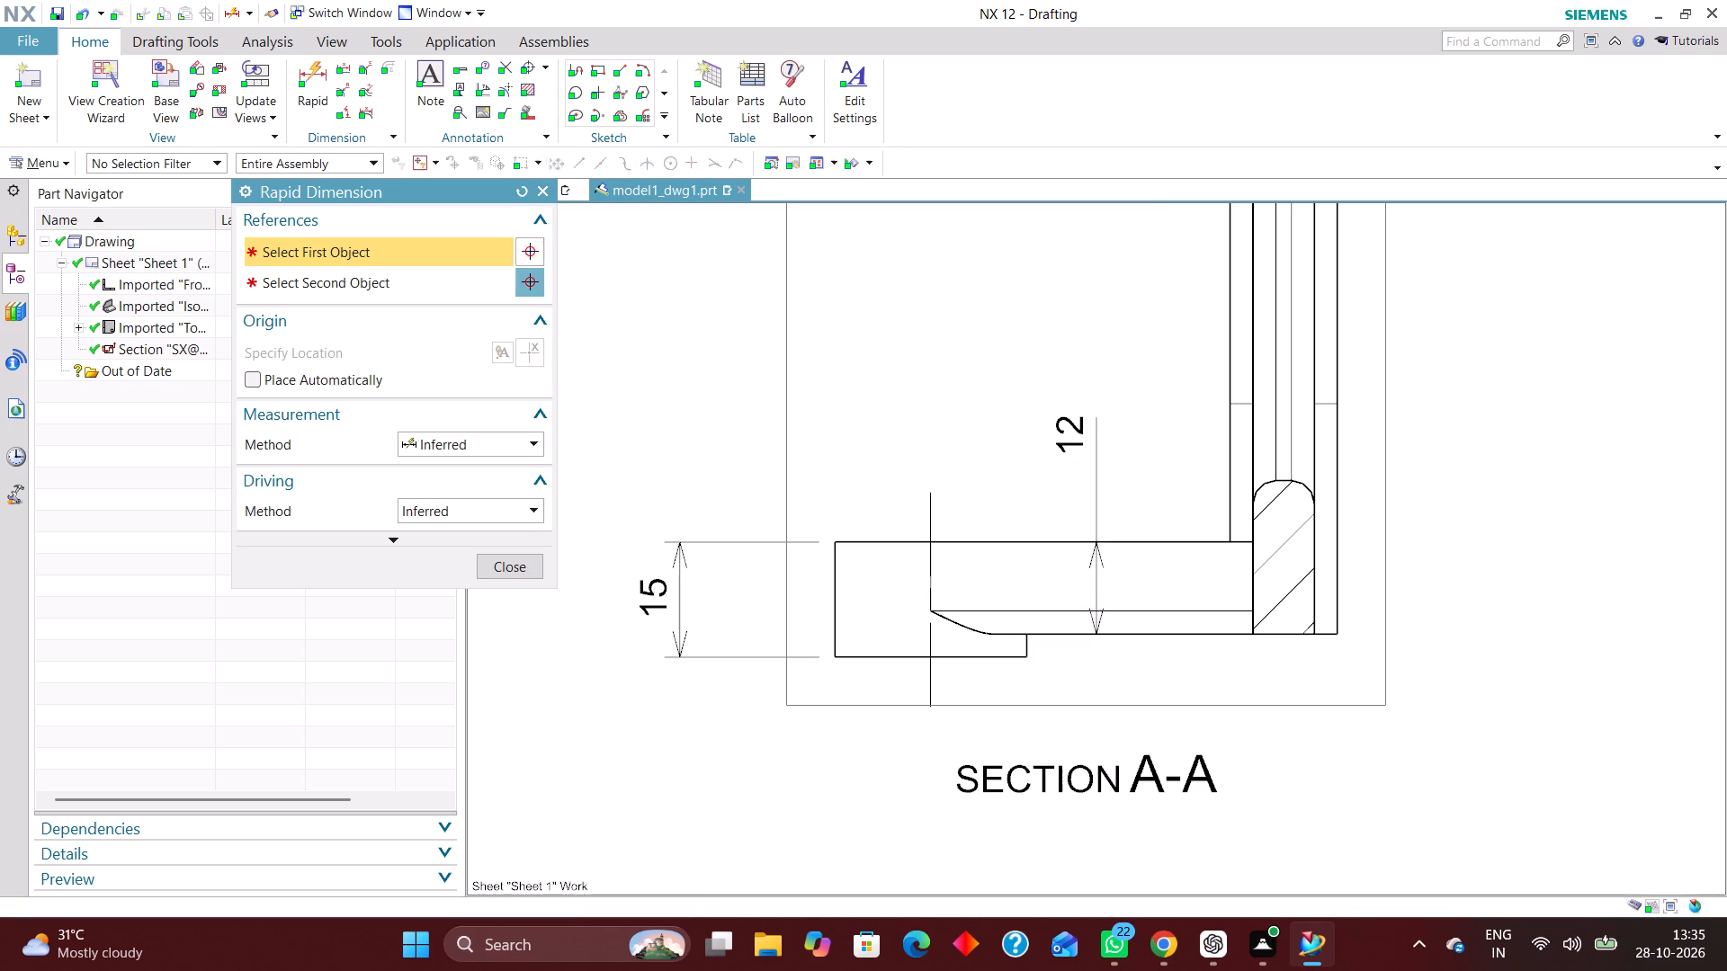
pyautogui.scroll(-2, 902, 646)
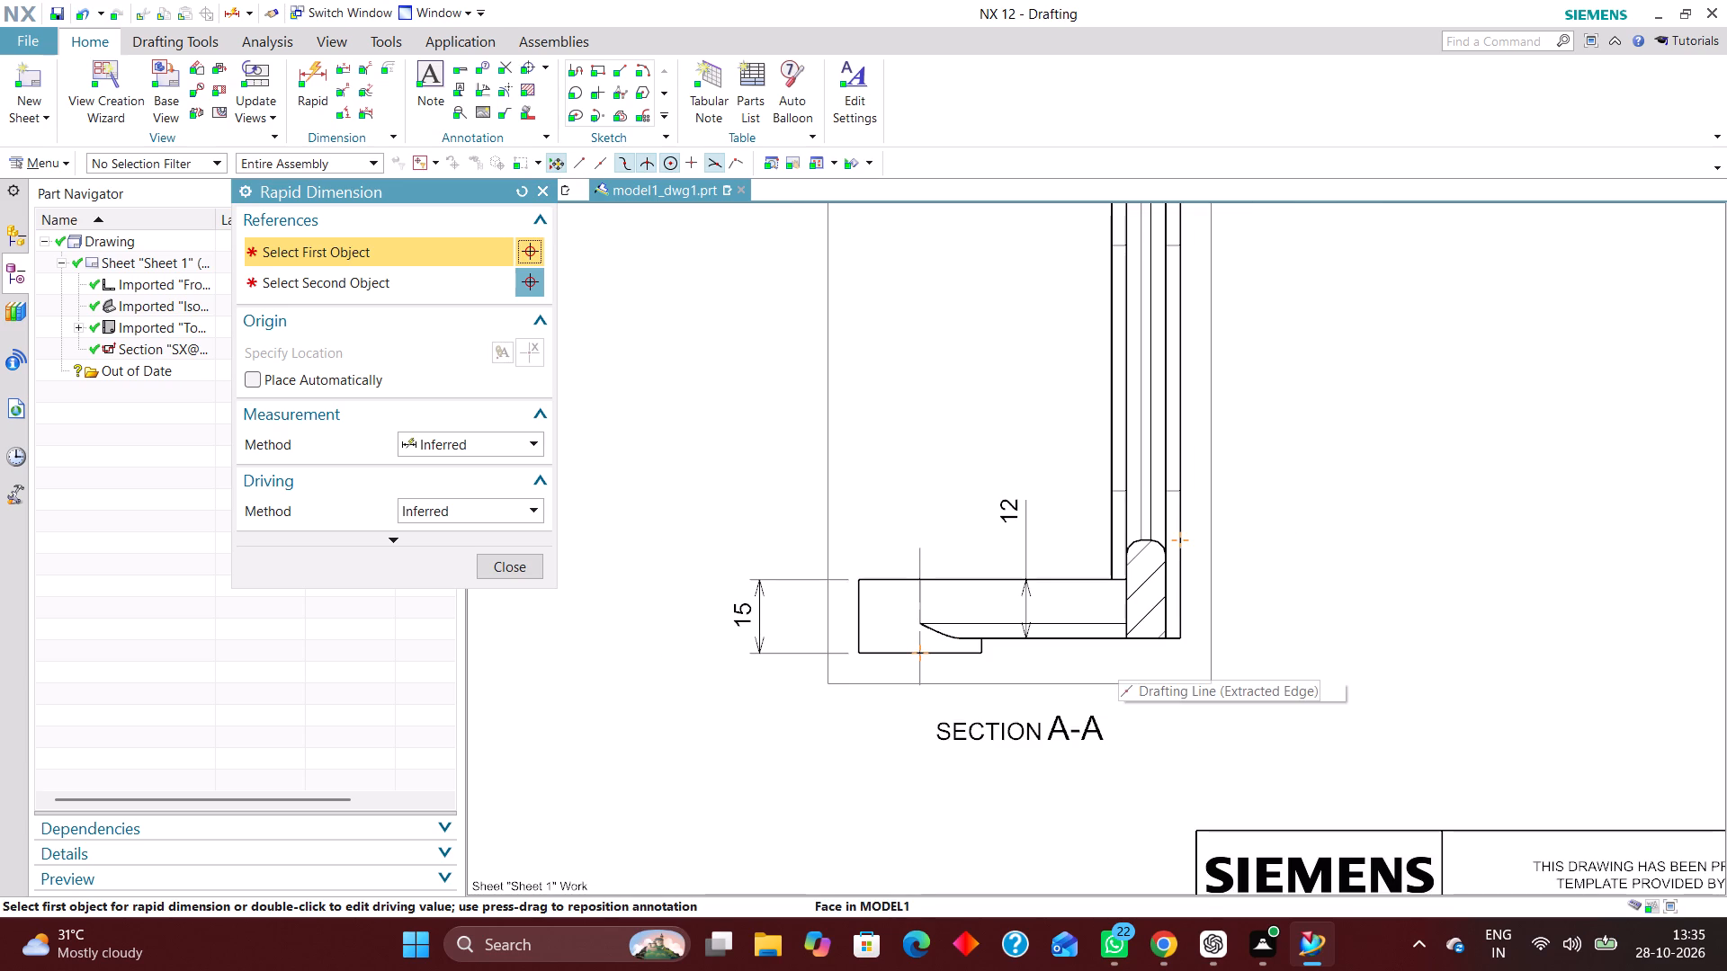
pyautogui.scroll(5, 1173, 533)
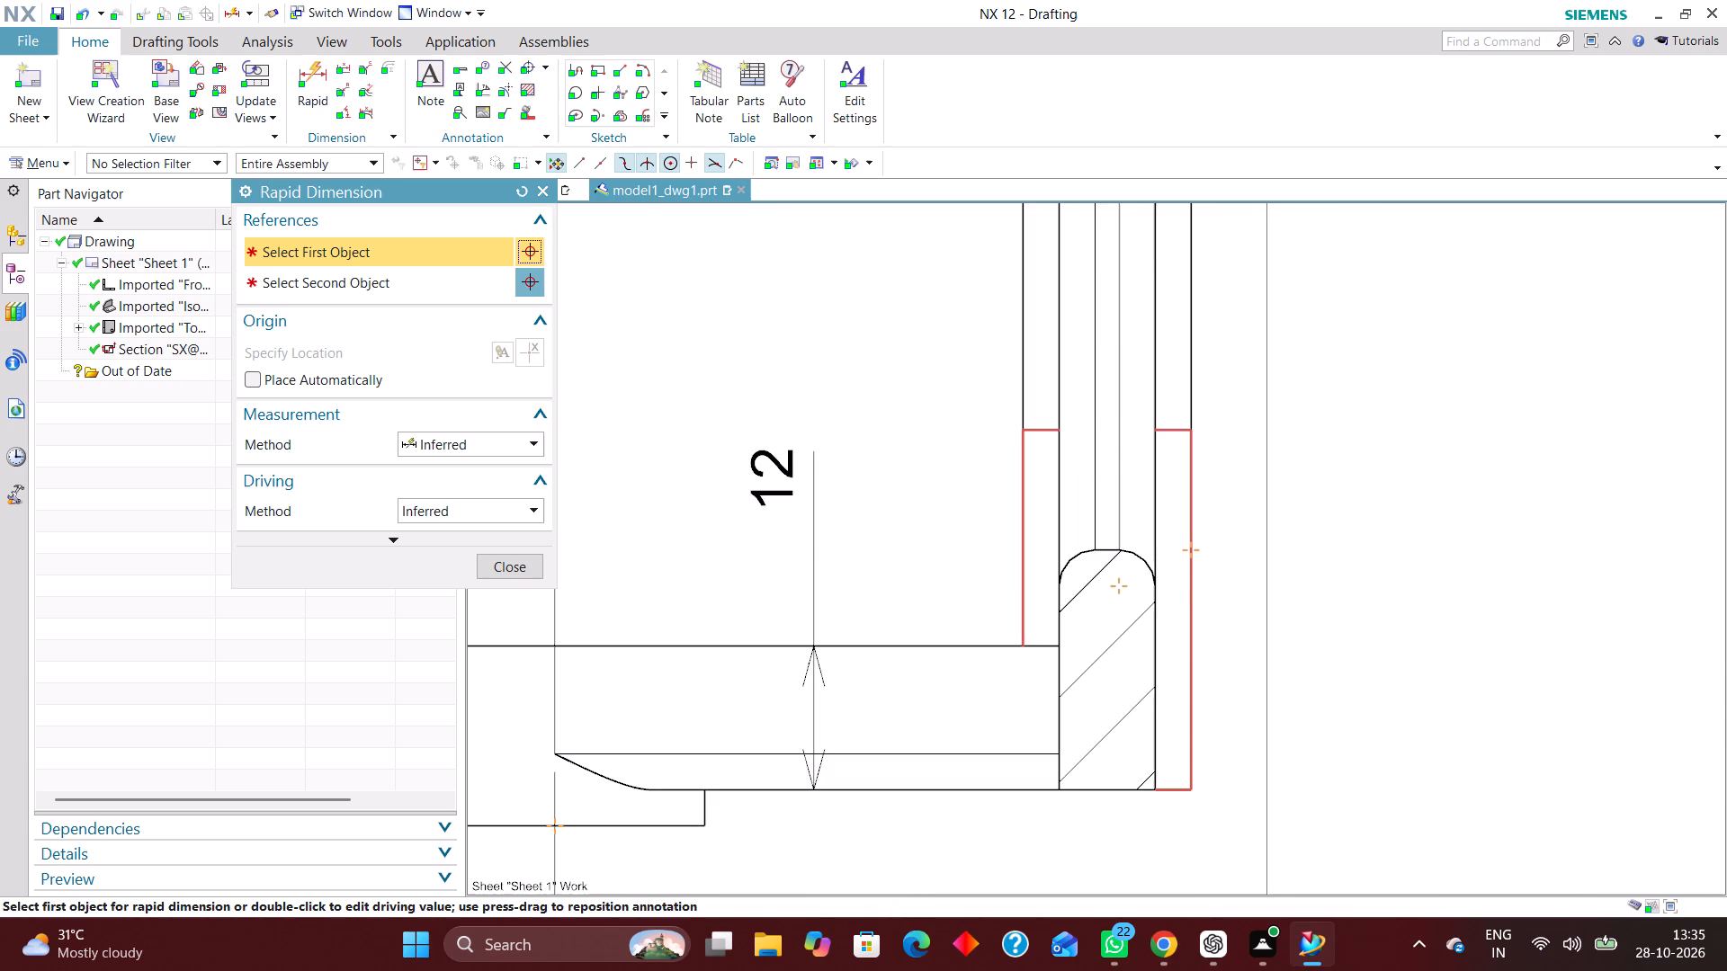
pyautogui.scroll(-4, 1135, 624)
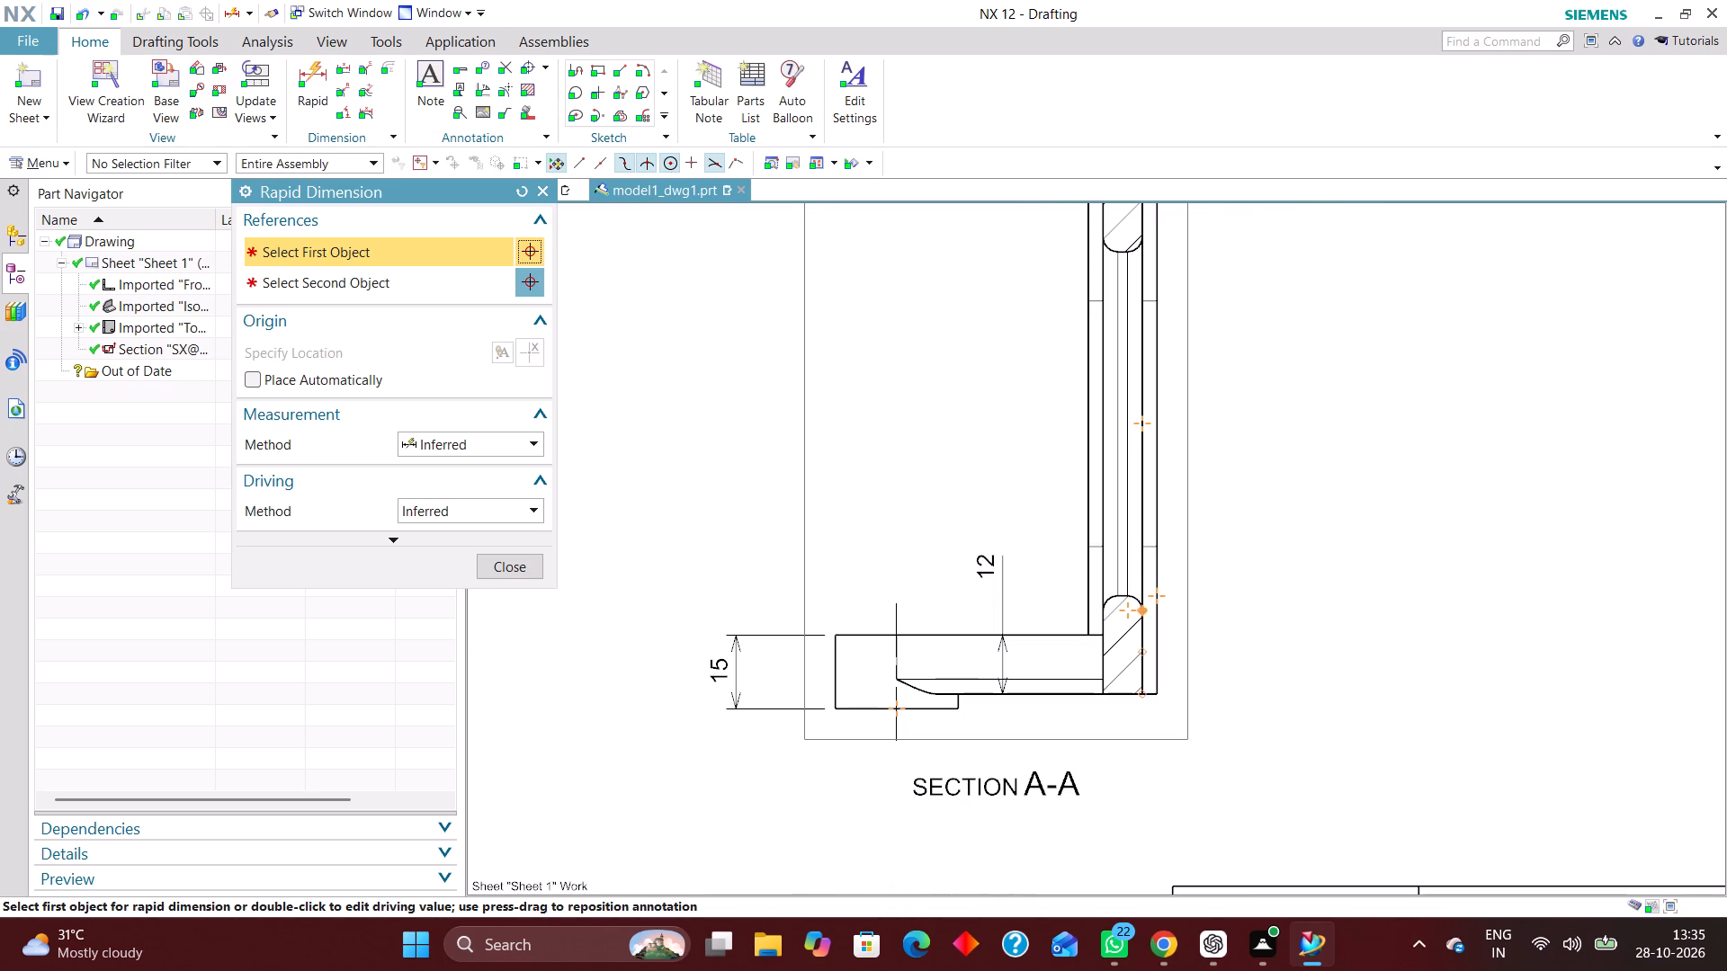
pyautogui.scroll(-2, 1153, 620)
pyautogui.scroll(3, 1164, 535)
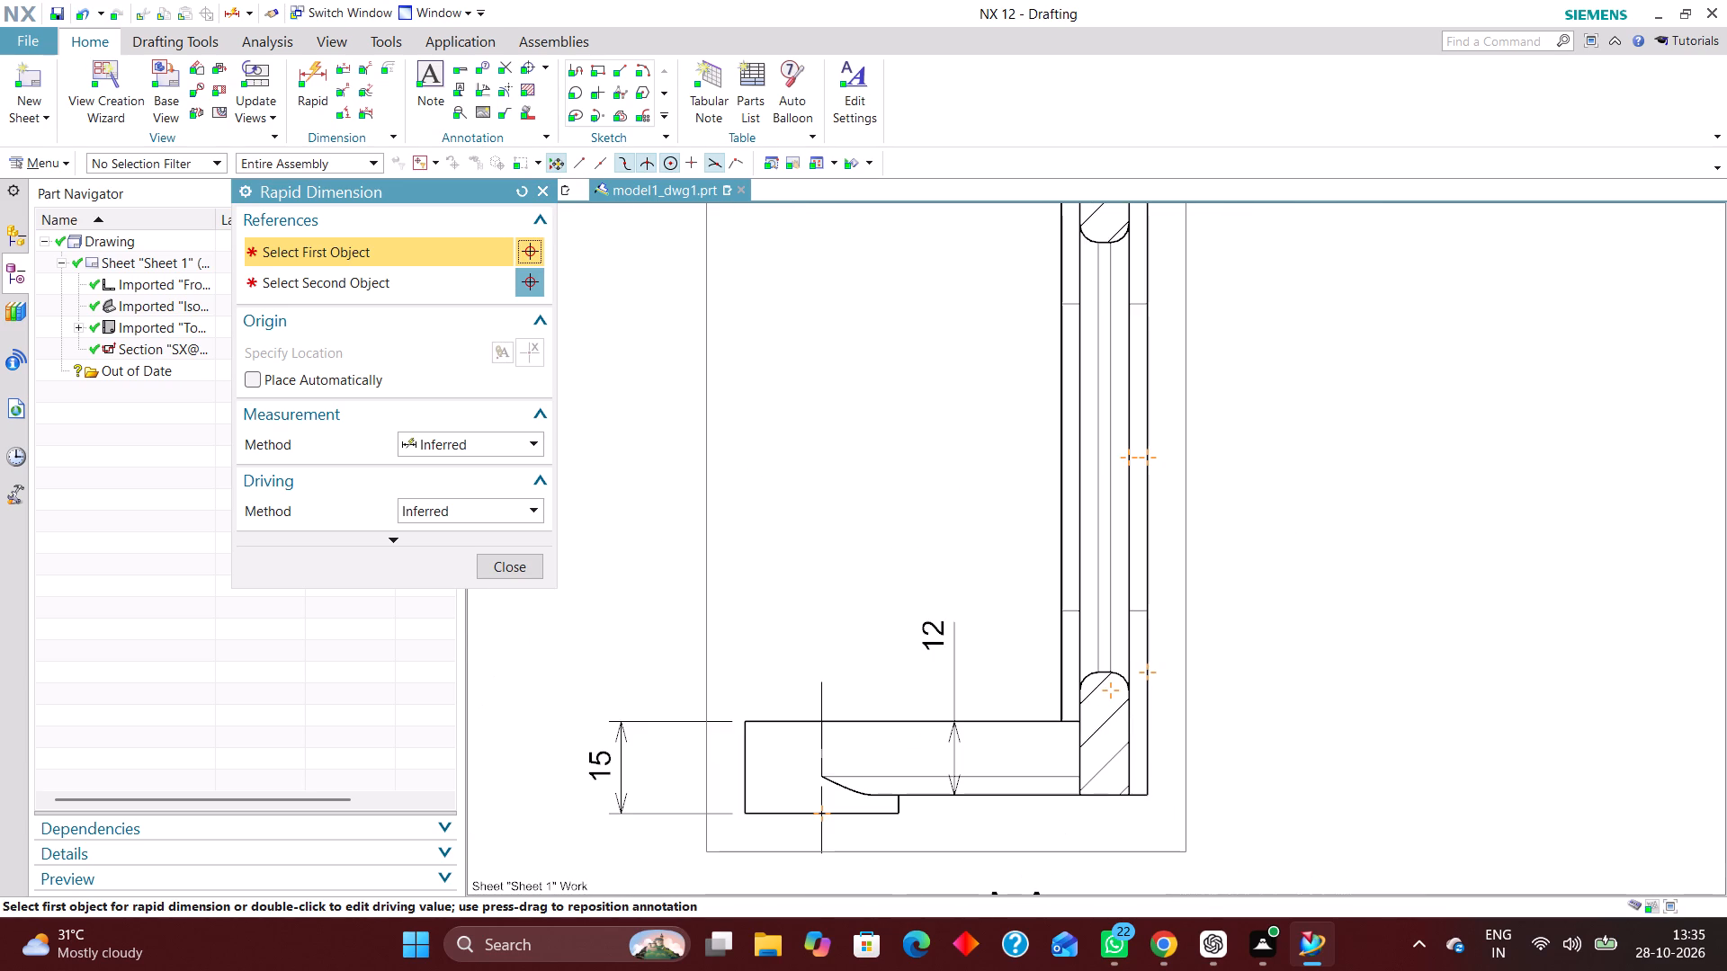
pyautogui.scroll(-2, 1057, 594)
pyautogui.scroll(2, 1104, 453)
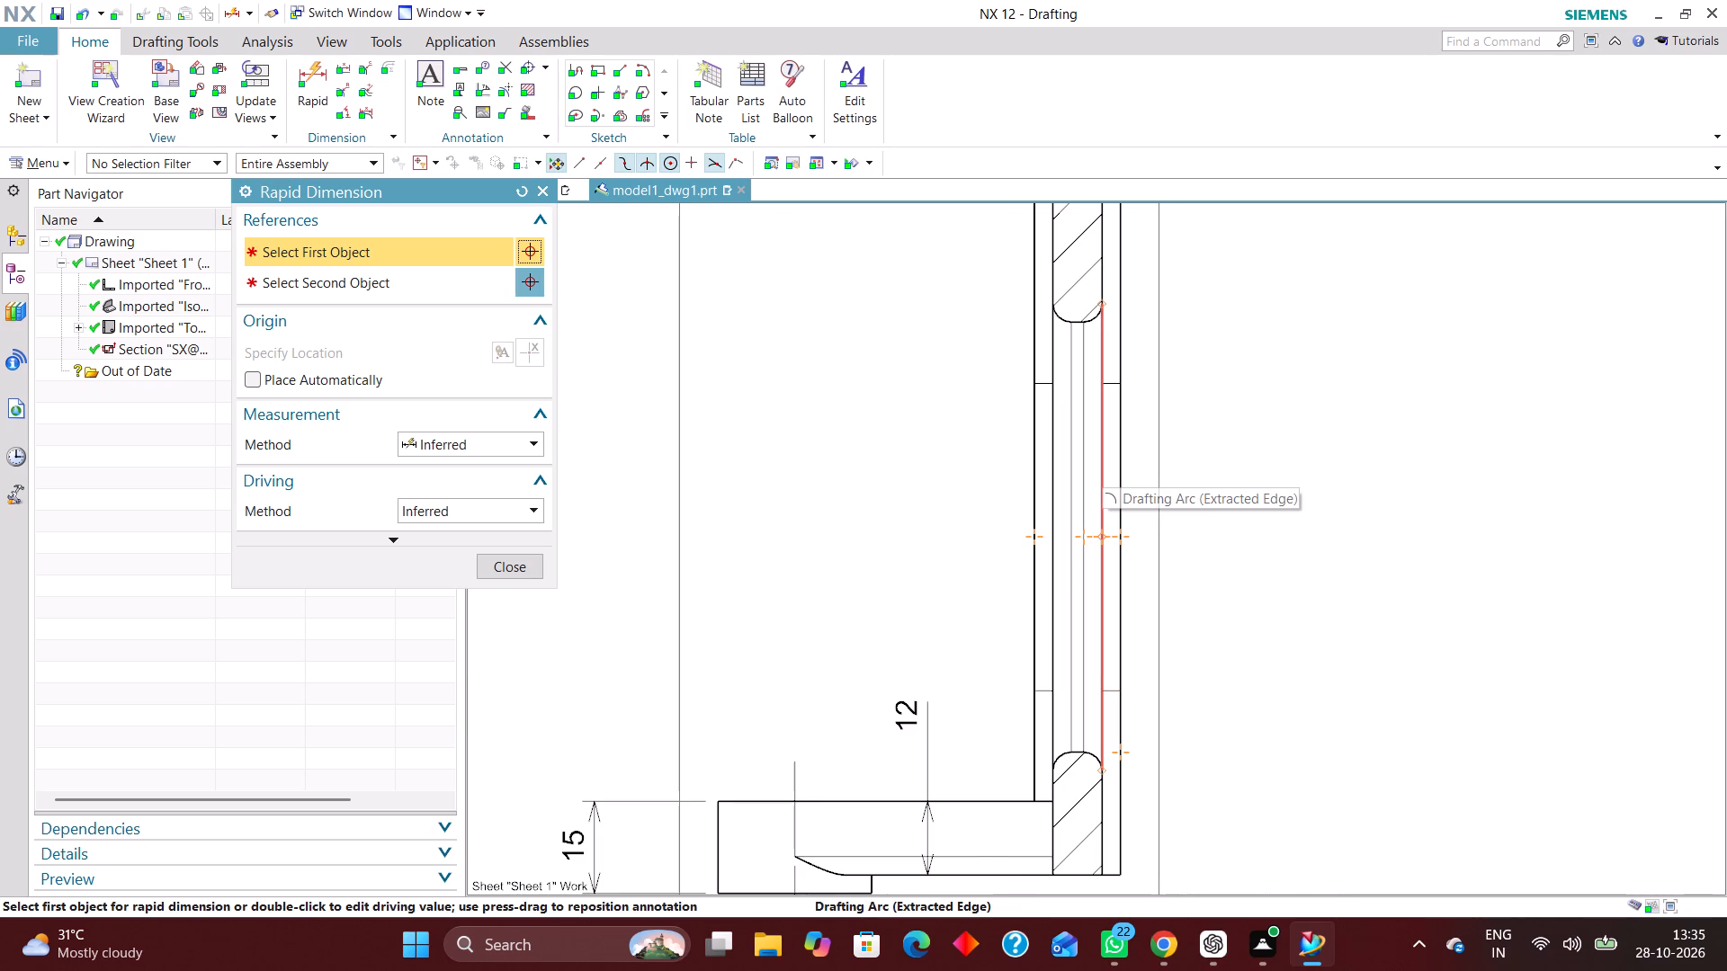
pyautogui.click(532, 563)
pyautogui.scroll(-1, 926, 549)
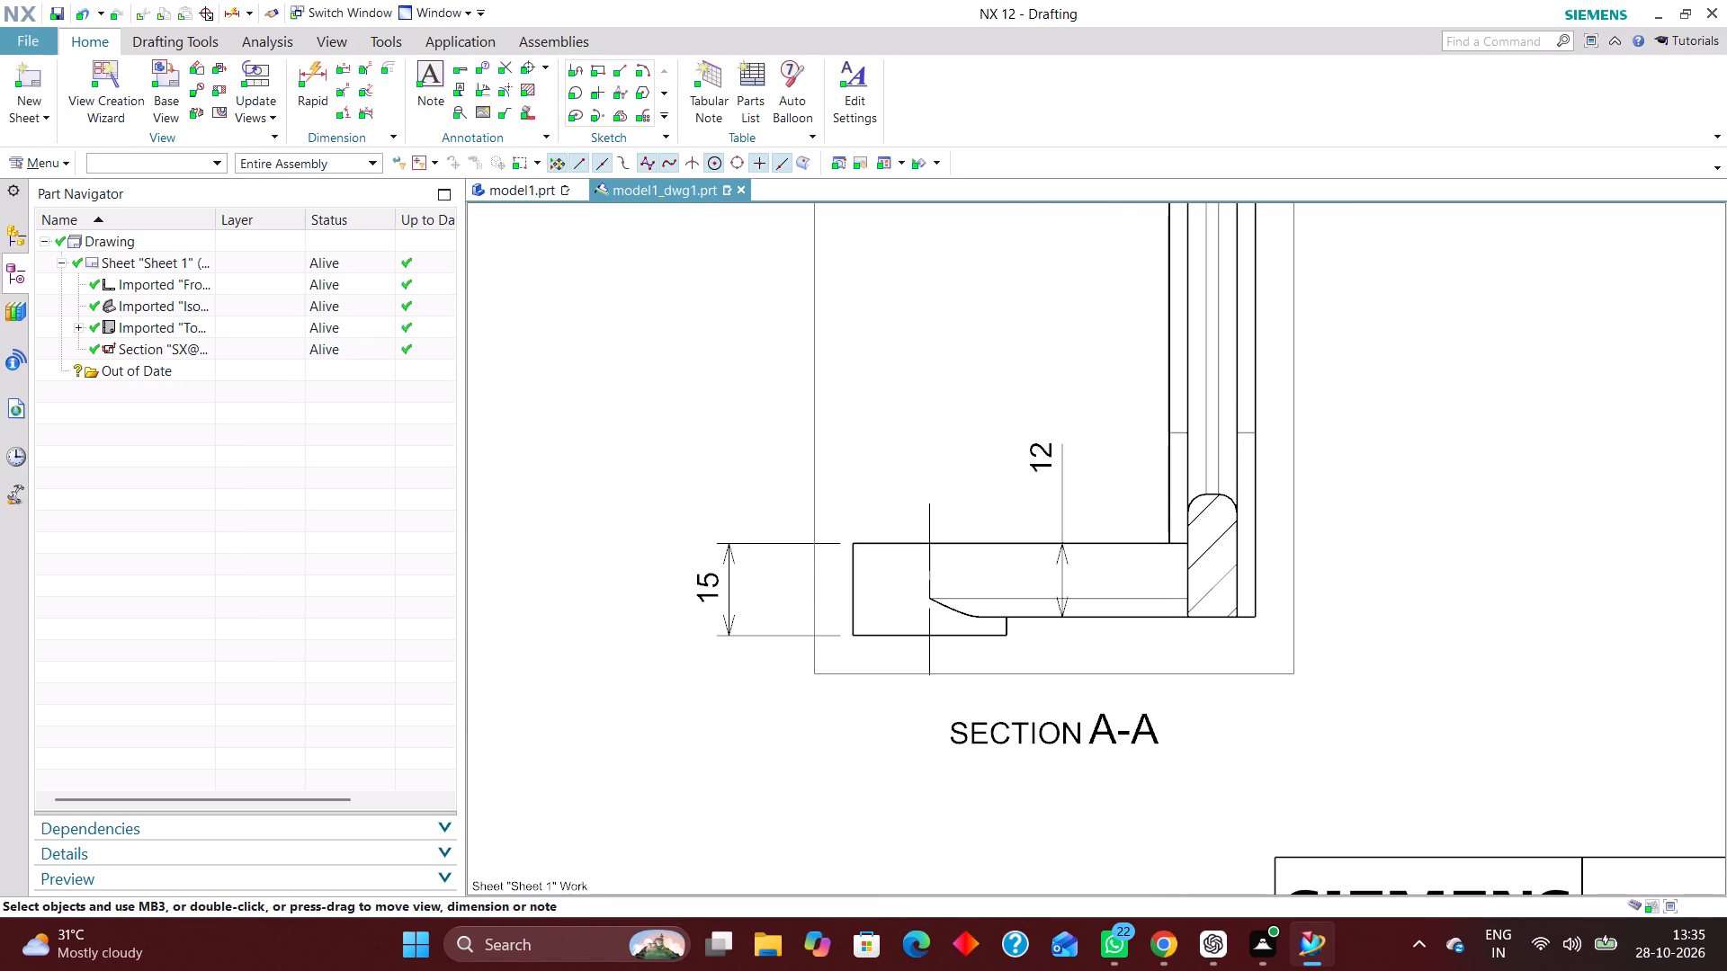
# In model1.prt, remove the upper edge chain of the U-shaped inner cutout from its edge blend.
pyautogui.click(521, 192)
pyautogui.doubleClick(1013, 499)
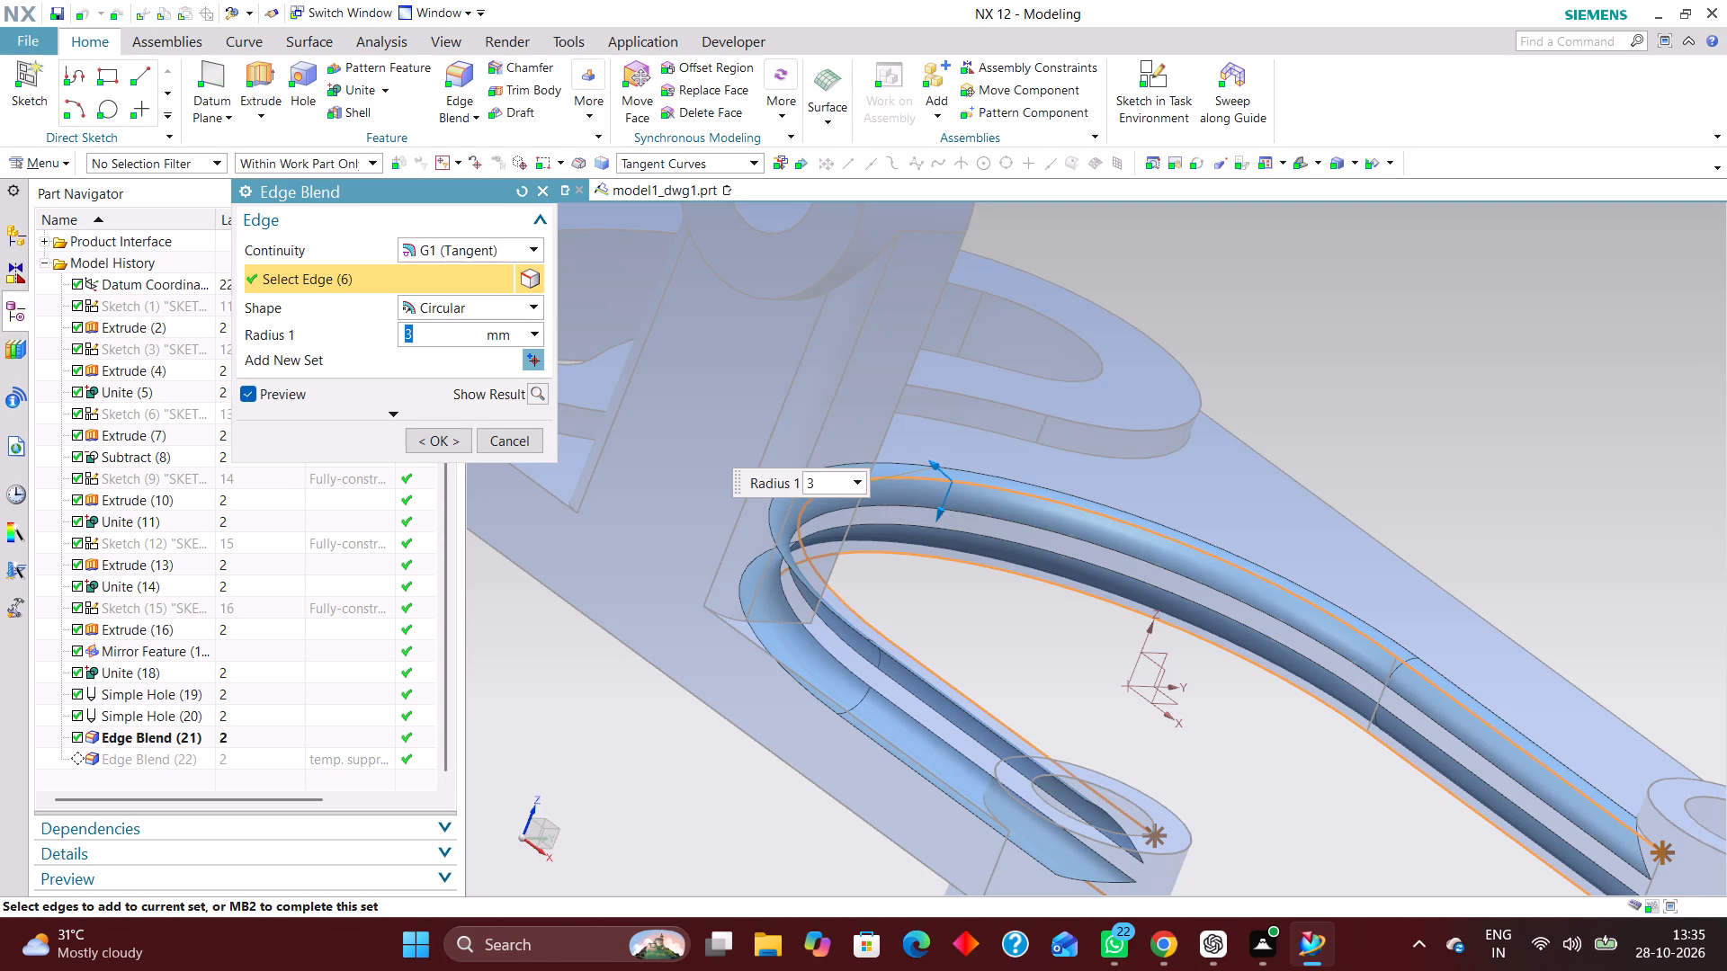
pyautogui.keyDown('shift'); pyautogui.click(1070, 508); pyautogui.keyUp('shift')
pyautogui.click(436, 434)
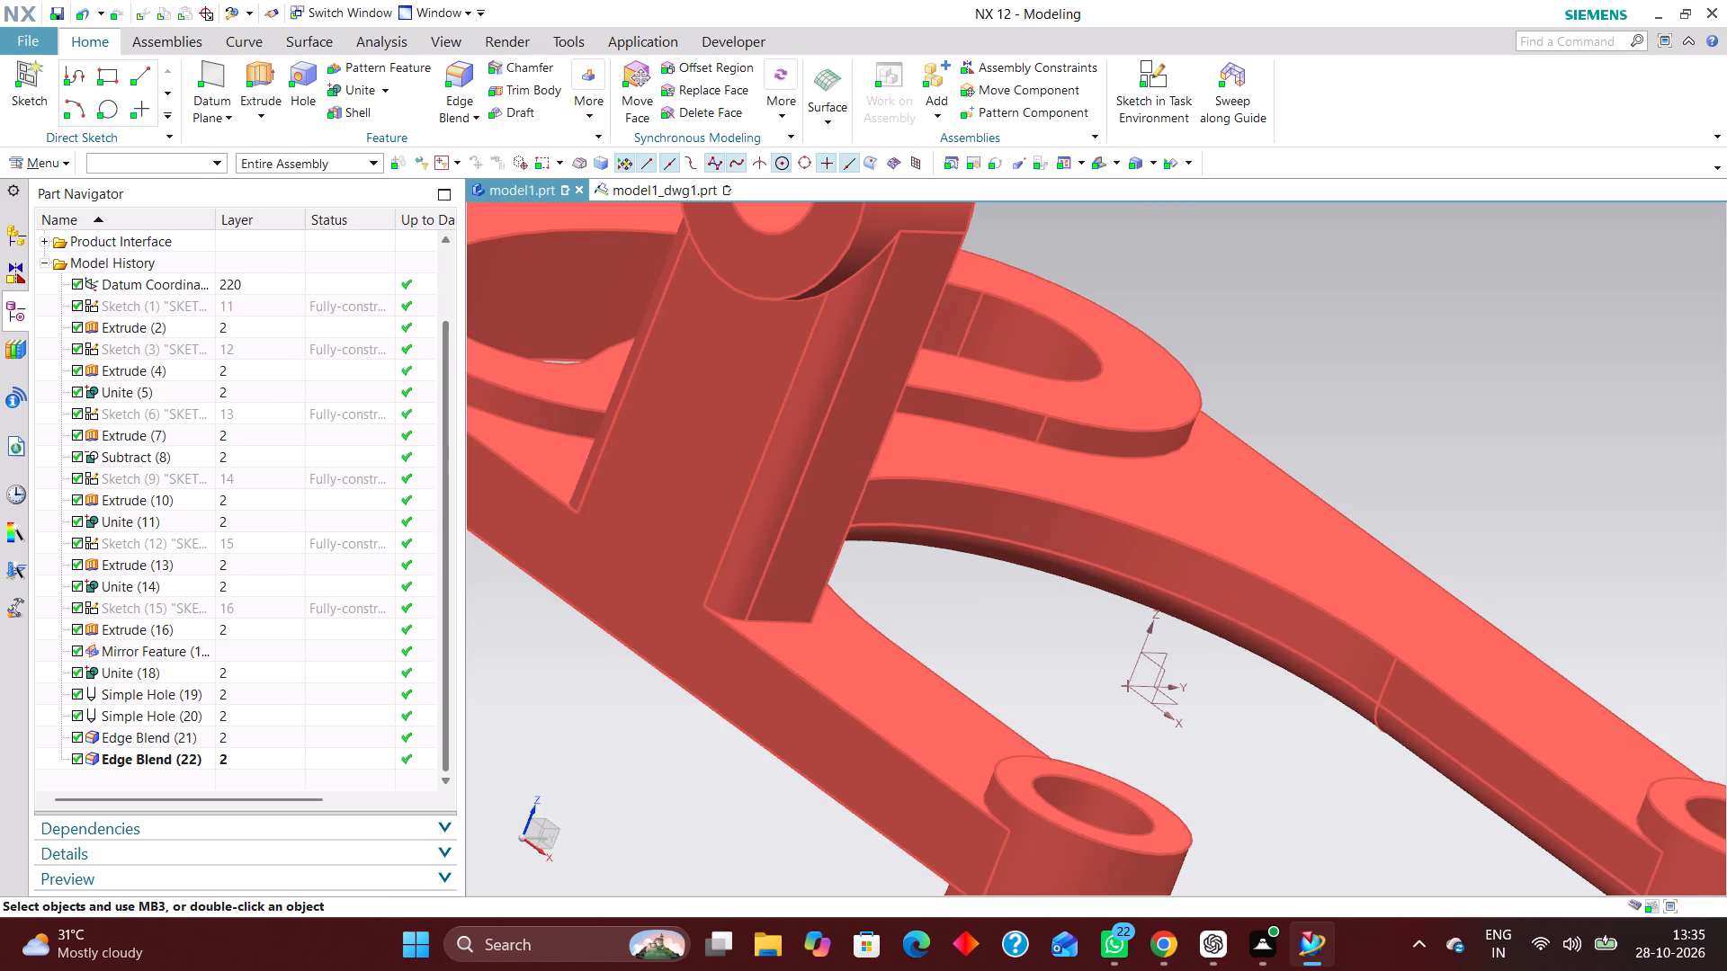
# Return to the model1_dwg1 drawing, update its out-of-date views and inspect the rounded corners in section A-A.
pyautogui.click(640, 186)
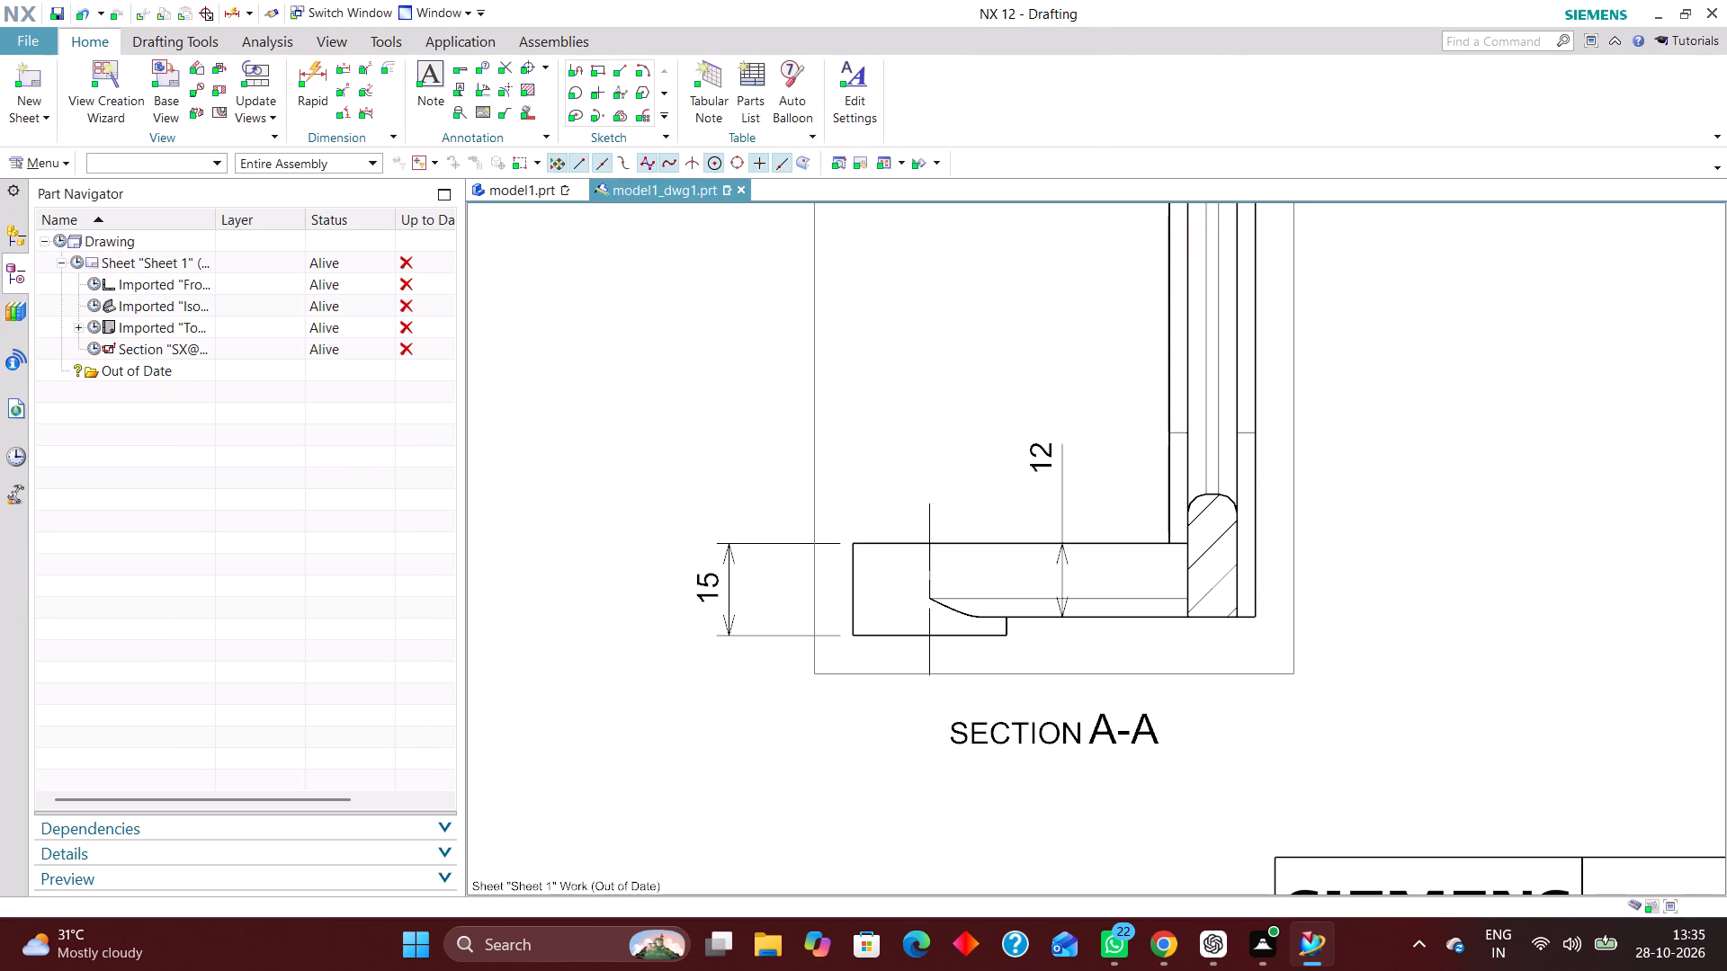
pyautogui.click(56, 236)
pyautogui.scroll(-4, 1006, 604)
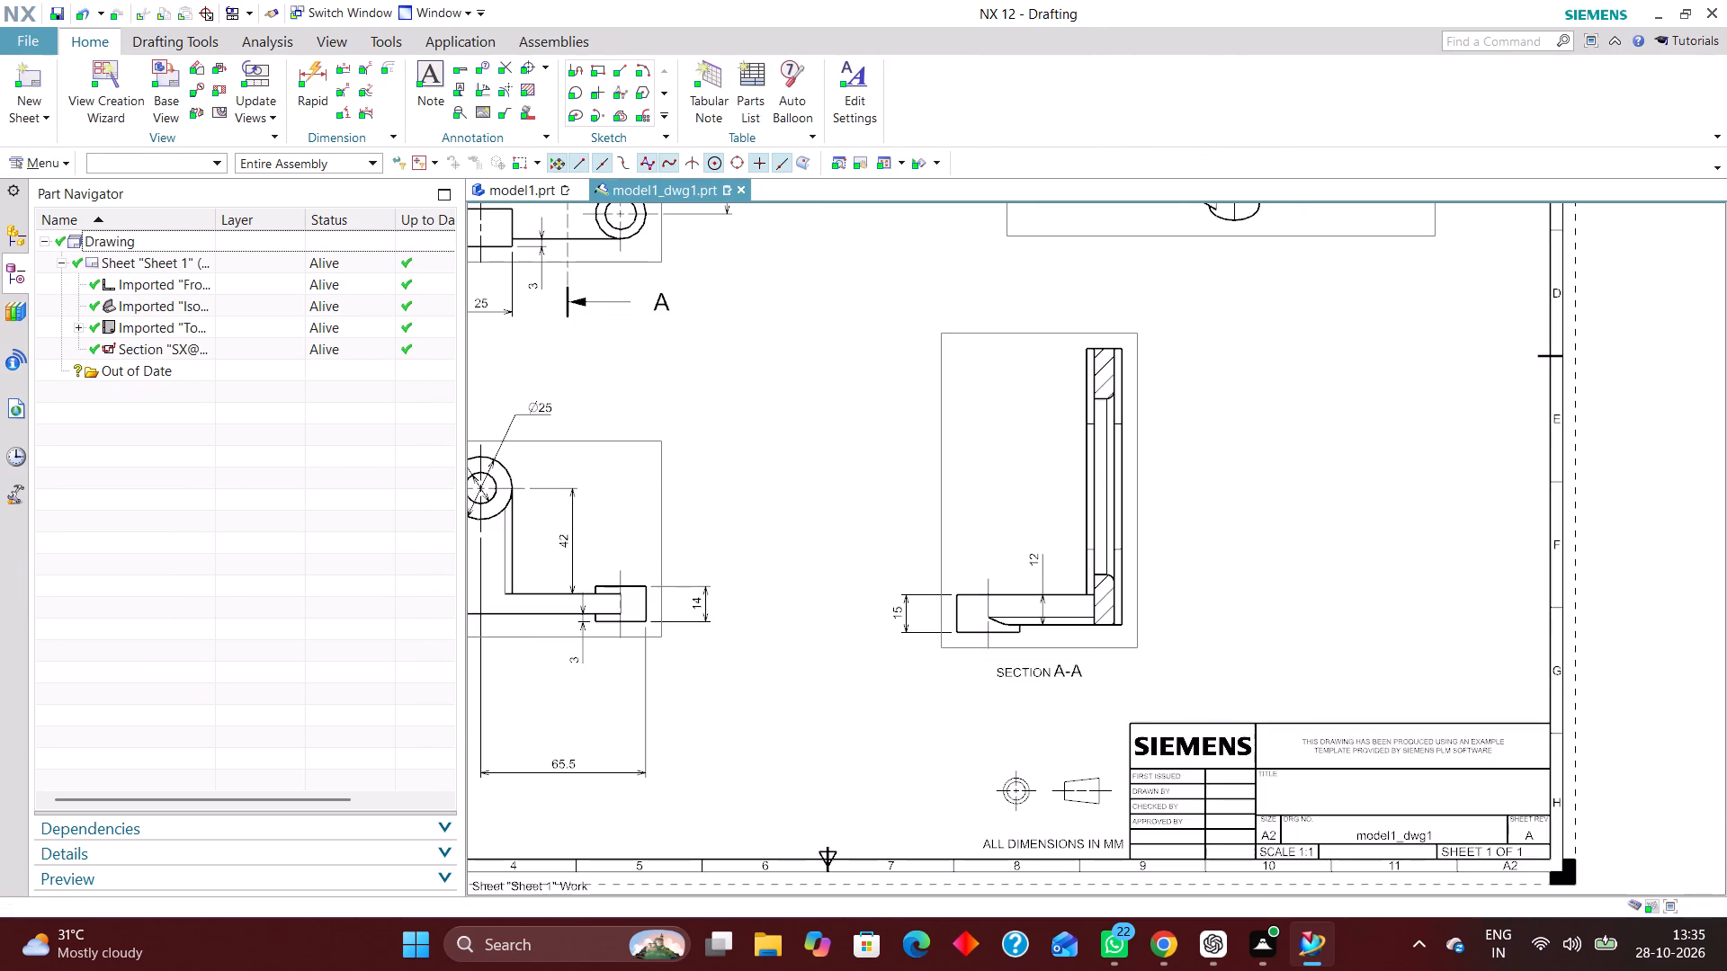
pyautogui.scroll(5, 1096, 370)
pyautogui.scroll(-1, 1202, 534)
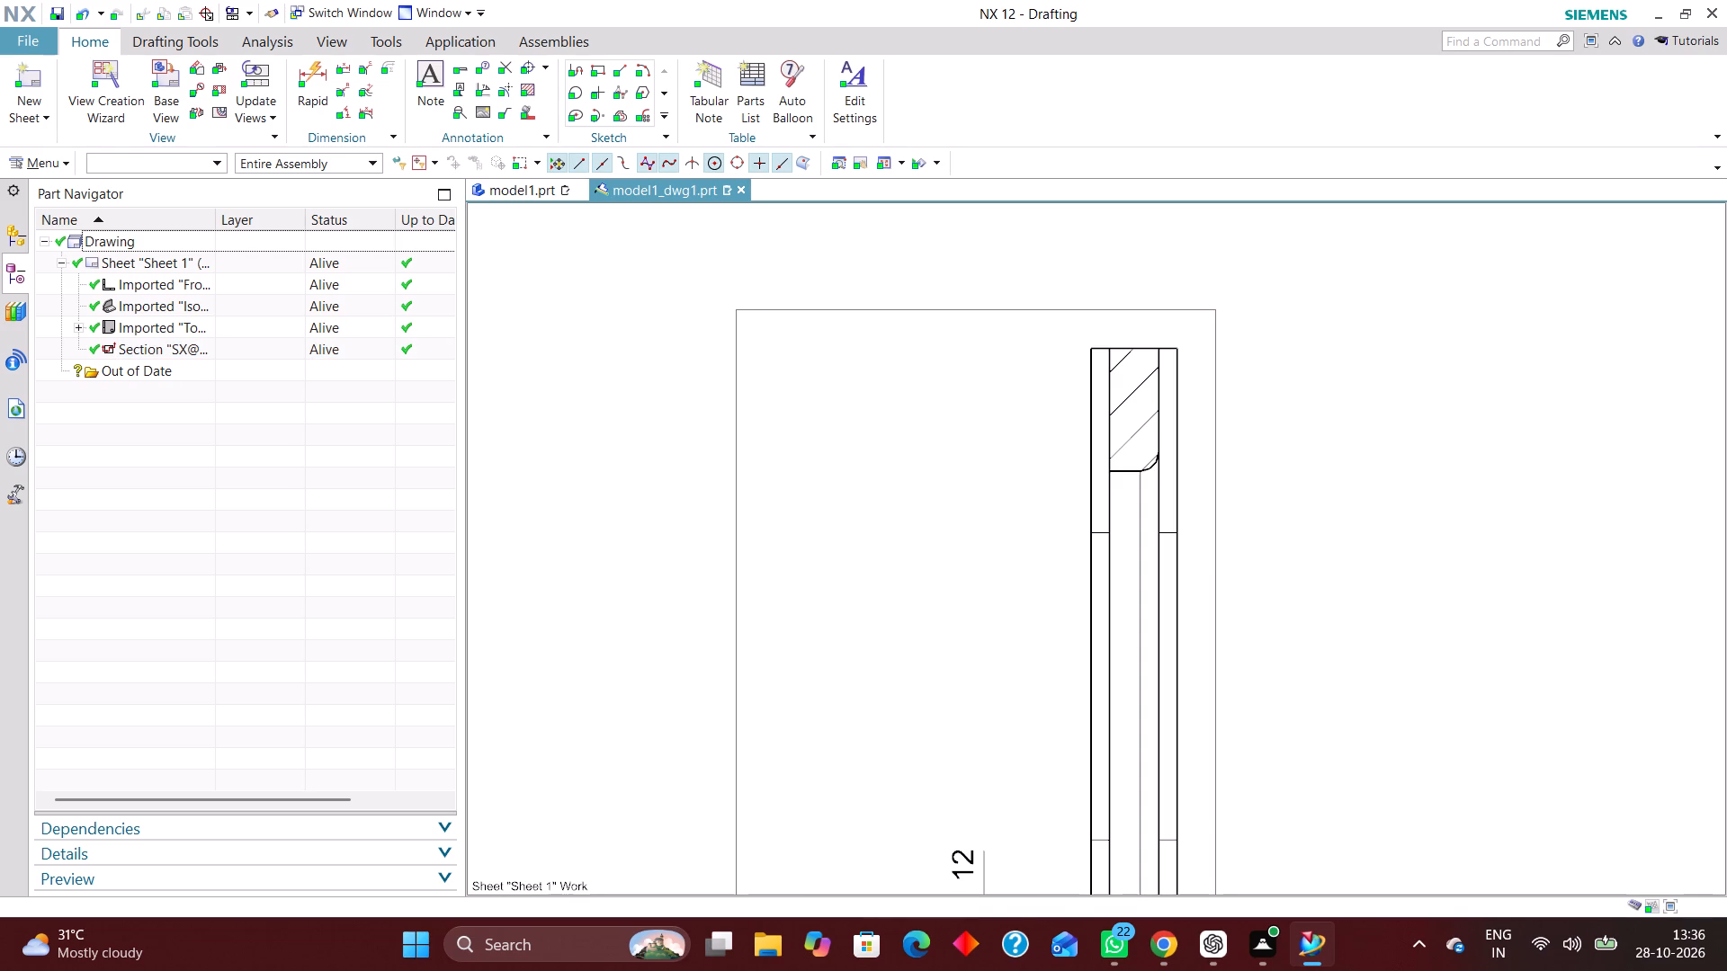
pyautogui.scroll(3, 1160, 355)
pyautogui.scroll(-5, 1169, 394)
pyautogui.scroll(2, 1177, 379)
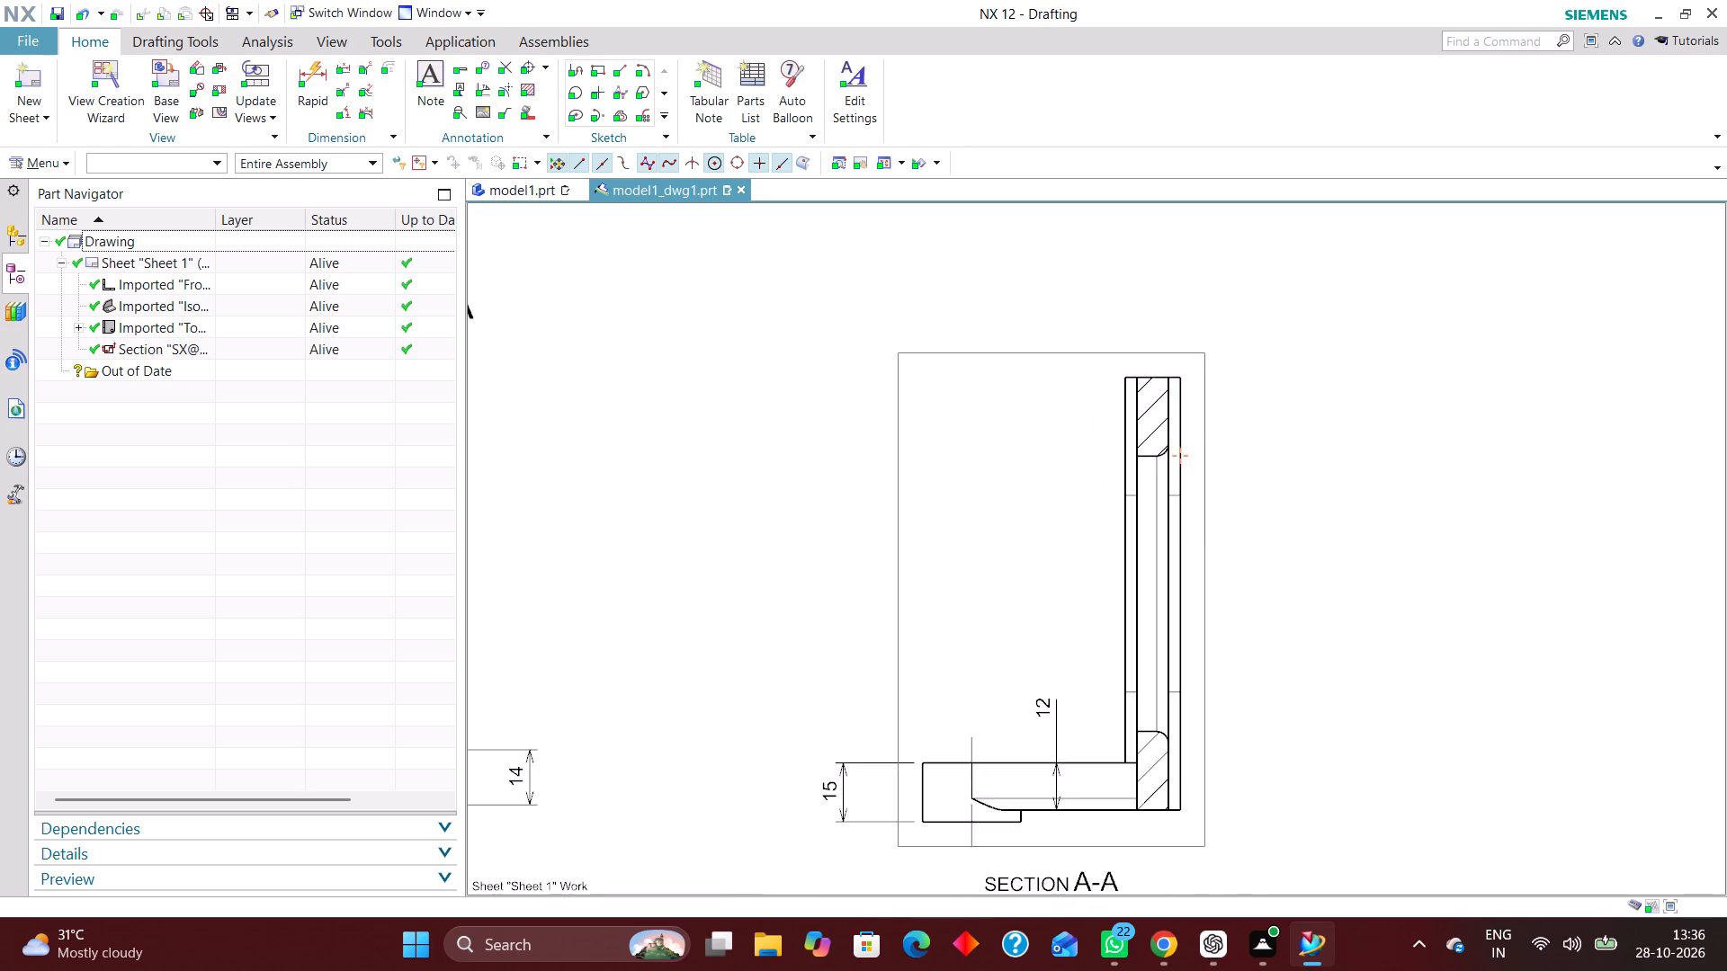
pyautogui.scroll(3, 1174, 383)
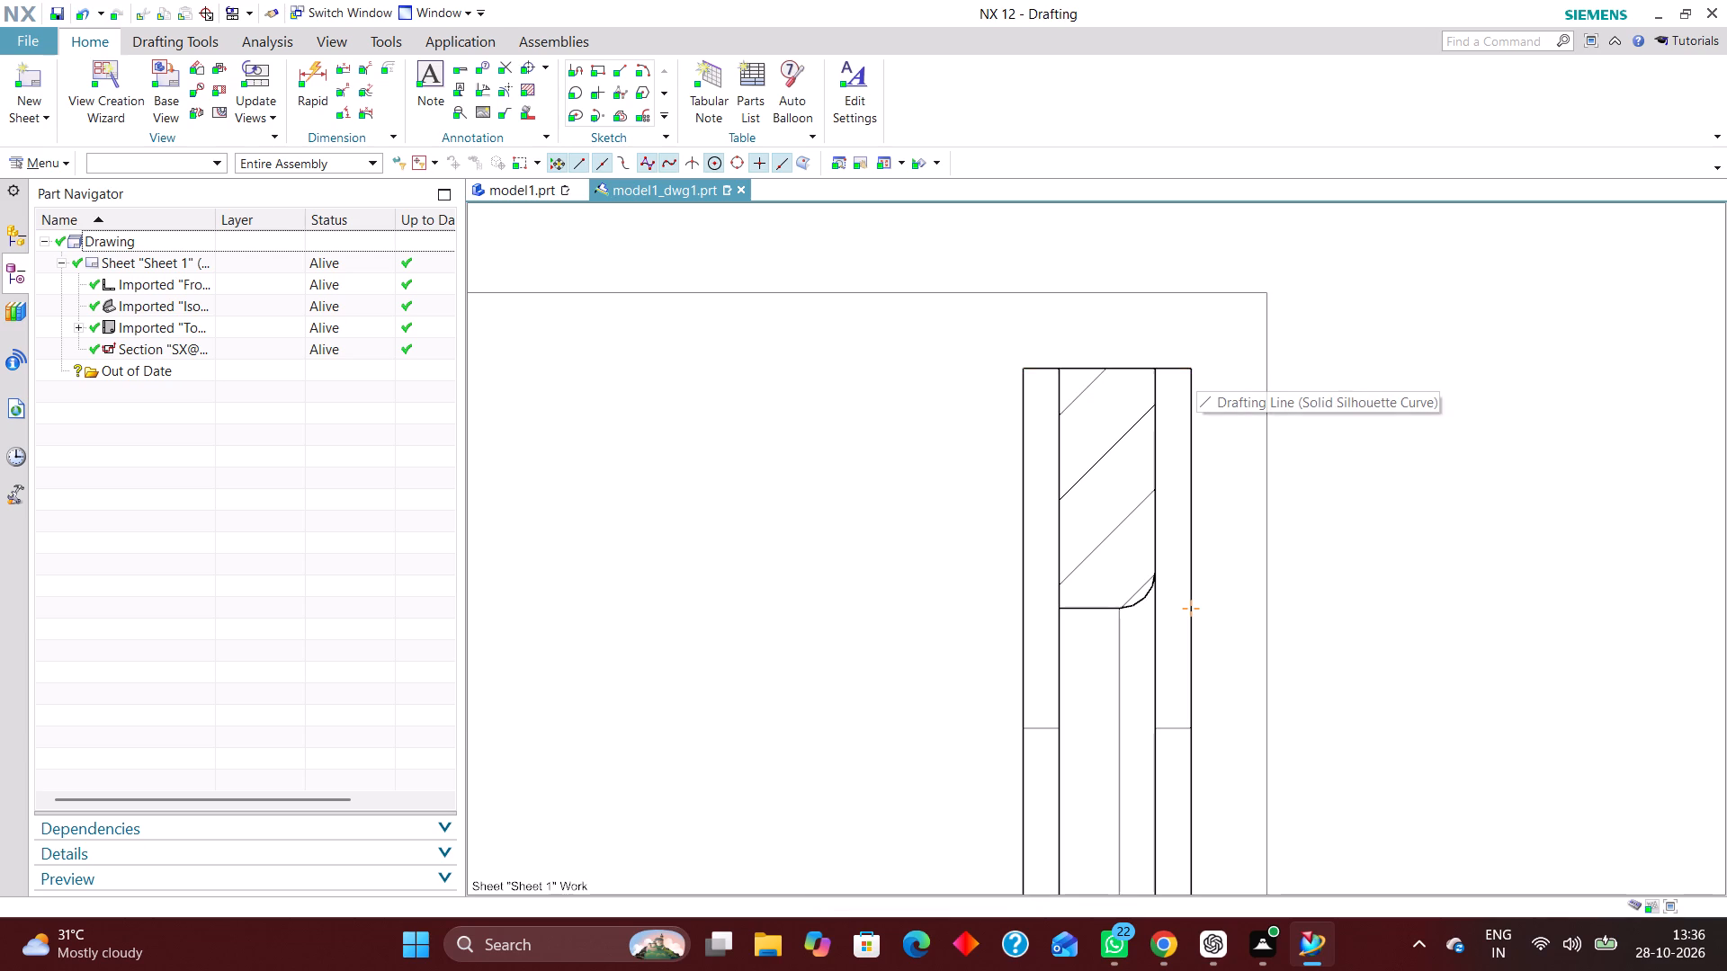
# Add radial dimensions to the lower and upper rounded inner corners in section A-A, placing both texts outside the column.
pyautogui.scroll(-5, 1170, 352)
pyautogui.scroll(3, 1169, 731)
pyautogui.click(308, 67)
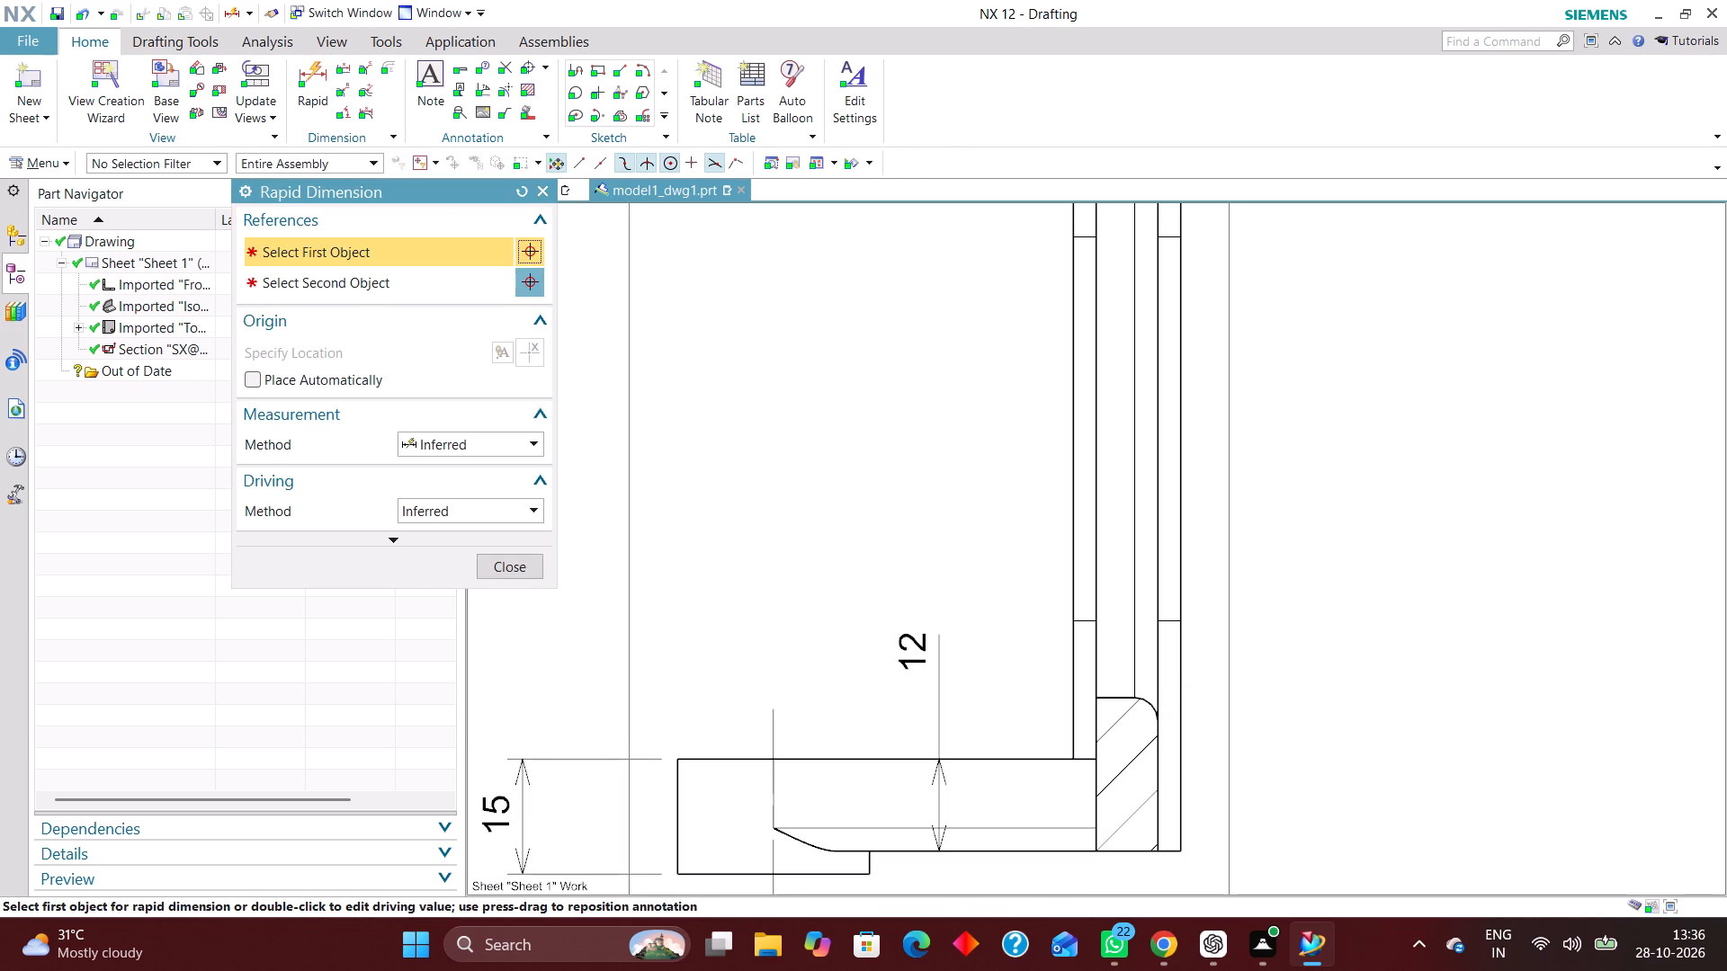
pyautogui.click(508, 439)
pyautogui.click(479, 602)
pyautogui.scroll(3, 1229, 697)
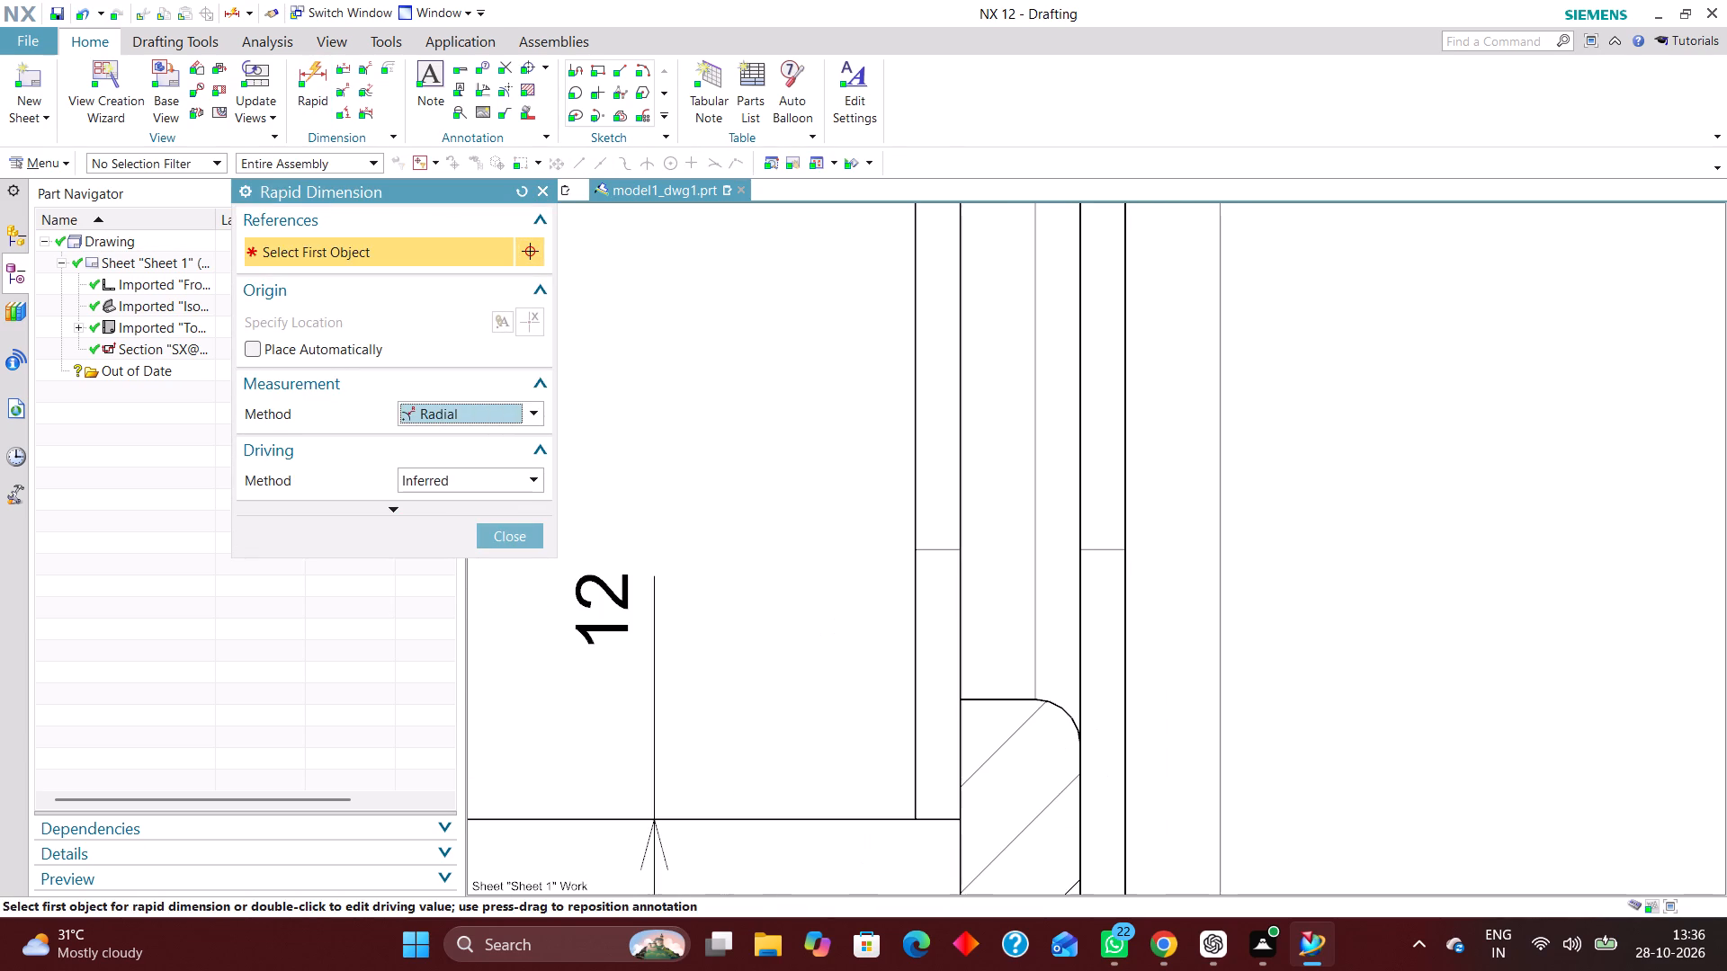
pyautogui.click(1058, 708)
pyautogui.click(1320, 368)
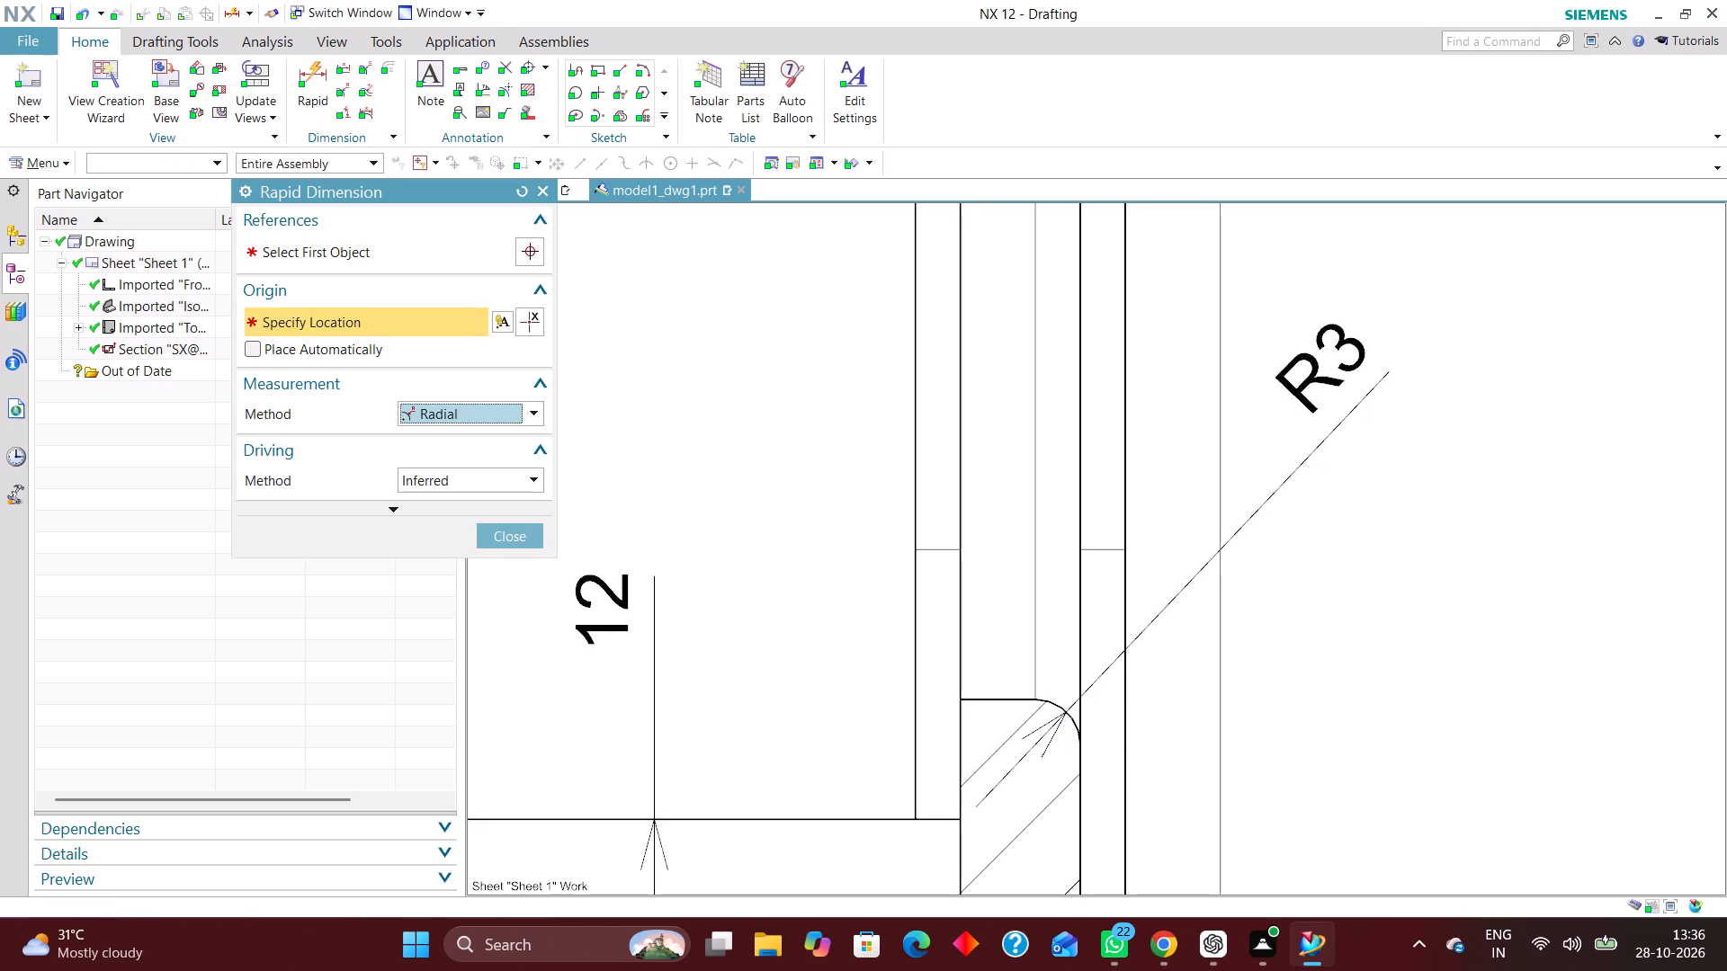
pyautogui.scroll(-8, 1123, 697)
pyautogui.scroll(5, 1136, 475)
pyautogui.click(1047, 494)
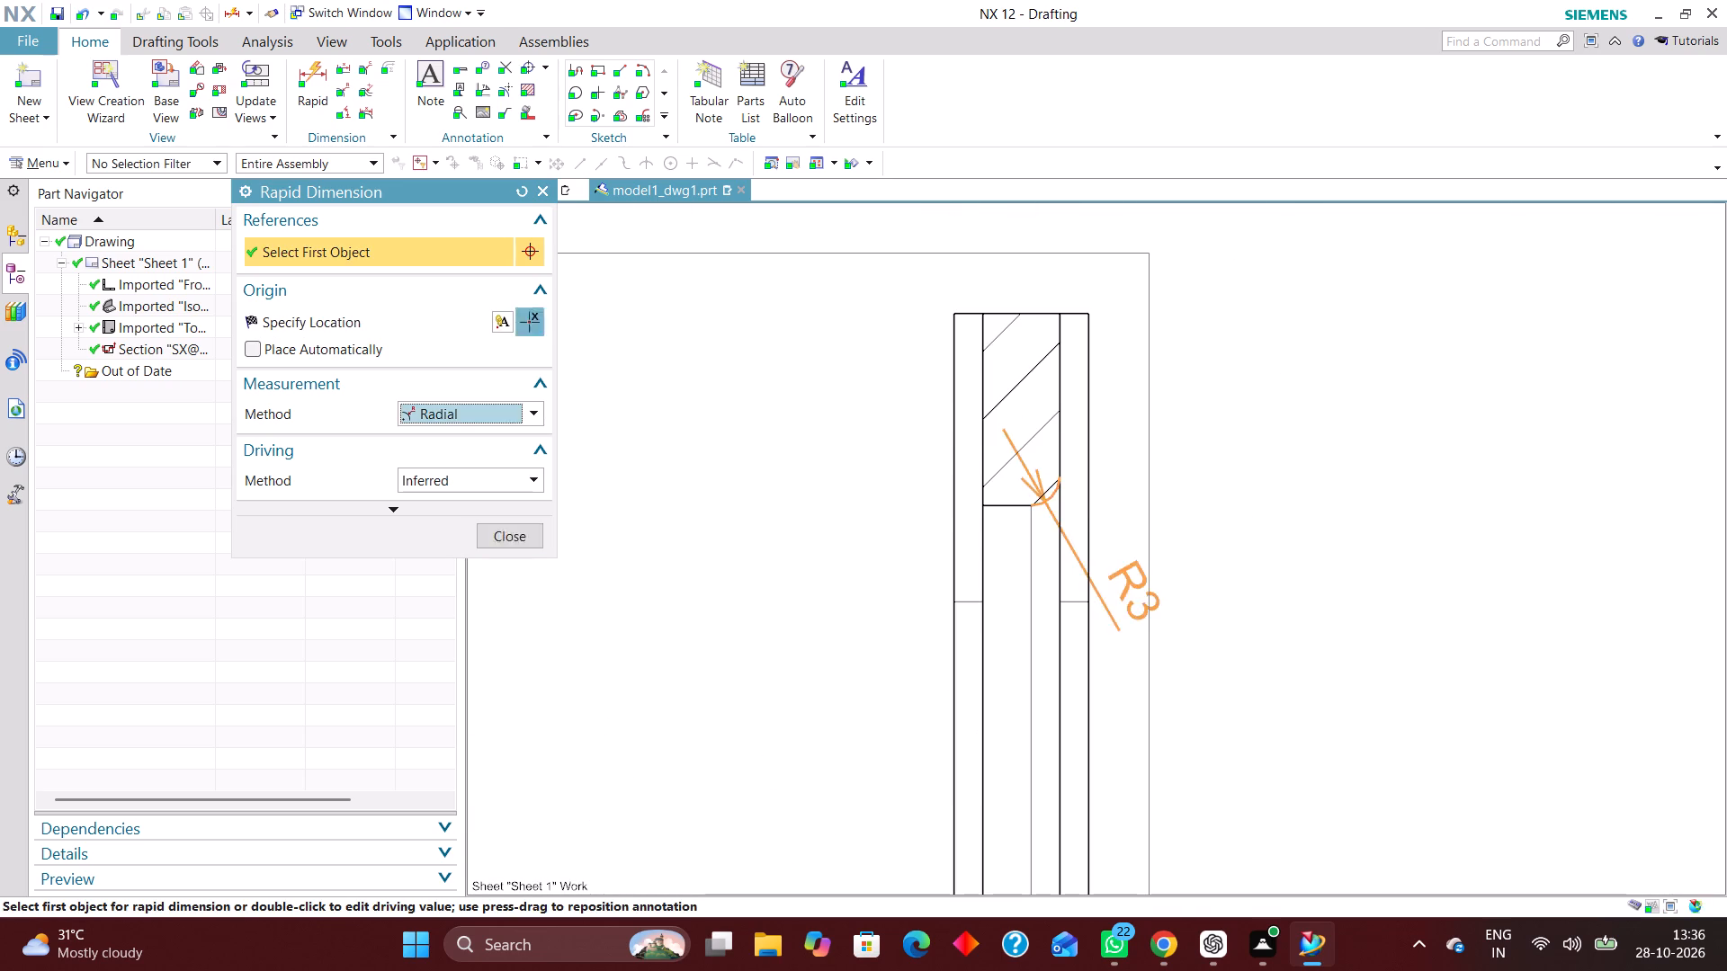
pyautogui.click(1289, 639)
pyautogui.click(511, 530)
# Delete the dashed, retained annotations of the U-shaped cutout in the top view: its center mark, the 40 dimension and the R35 radius.
pyautogui.scroll(-3, 888, 506)
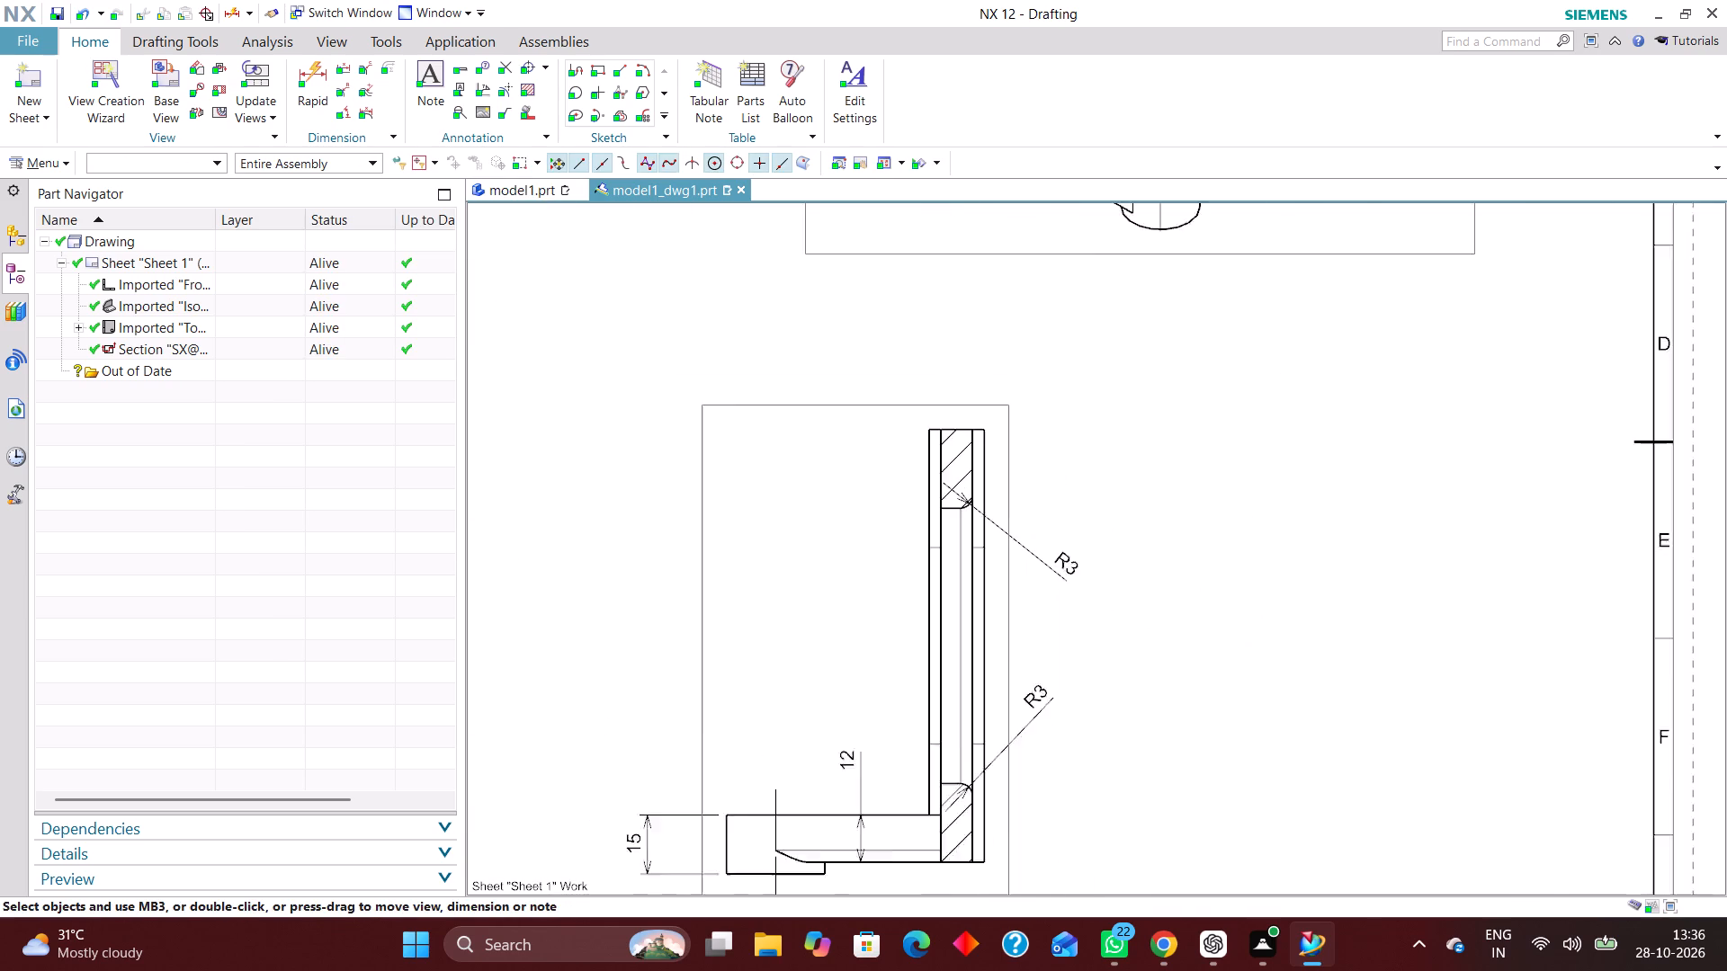
pyautogui.scroll(-2, 926, 512)
pyautogui.scroll(-1, 1027, 463)
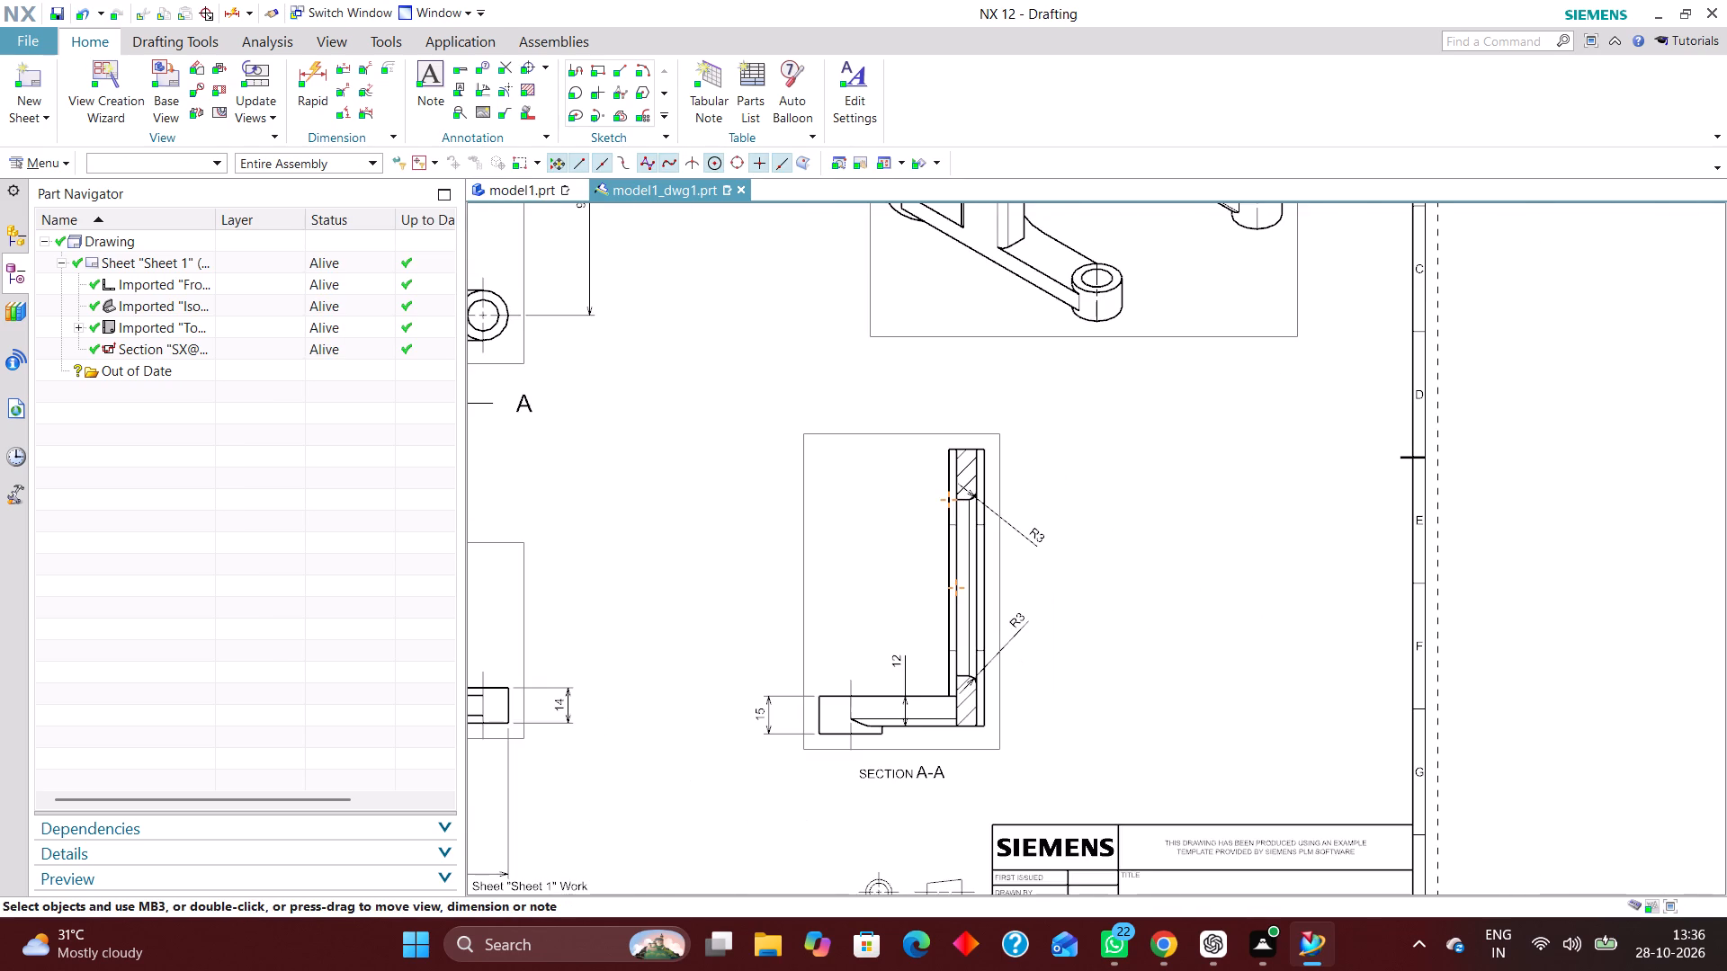
pyautogui.scroll(-3, 984, 461)
pyautogui.scroll(-2, 1054, 530)
pyautogui.scroll(3, 881, 481)
pyautogui.moveTo(956, 463); pyautogui.dragTo(872, 575, button='right')
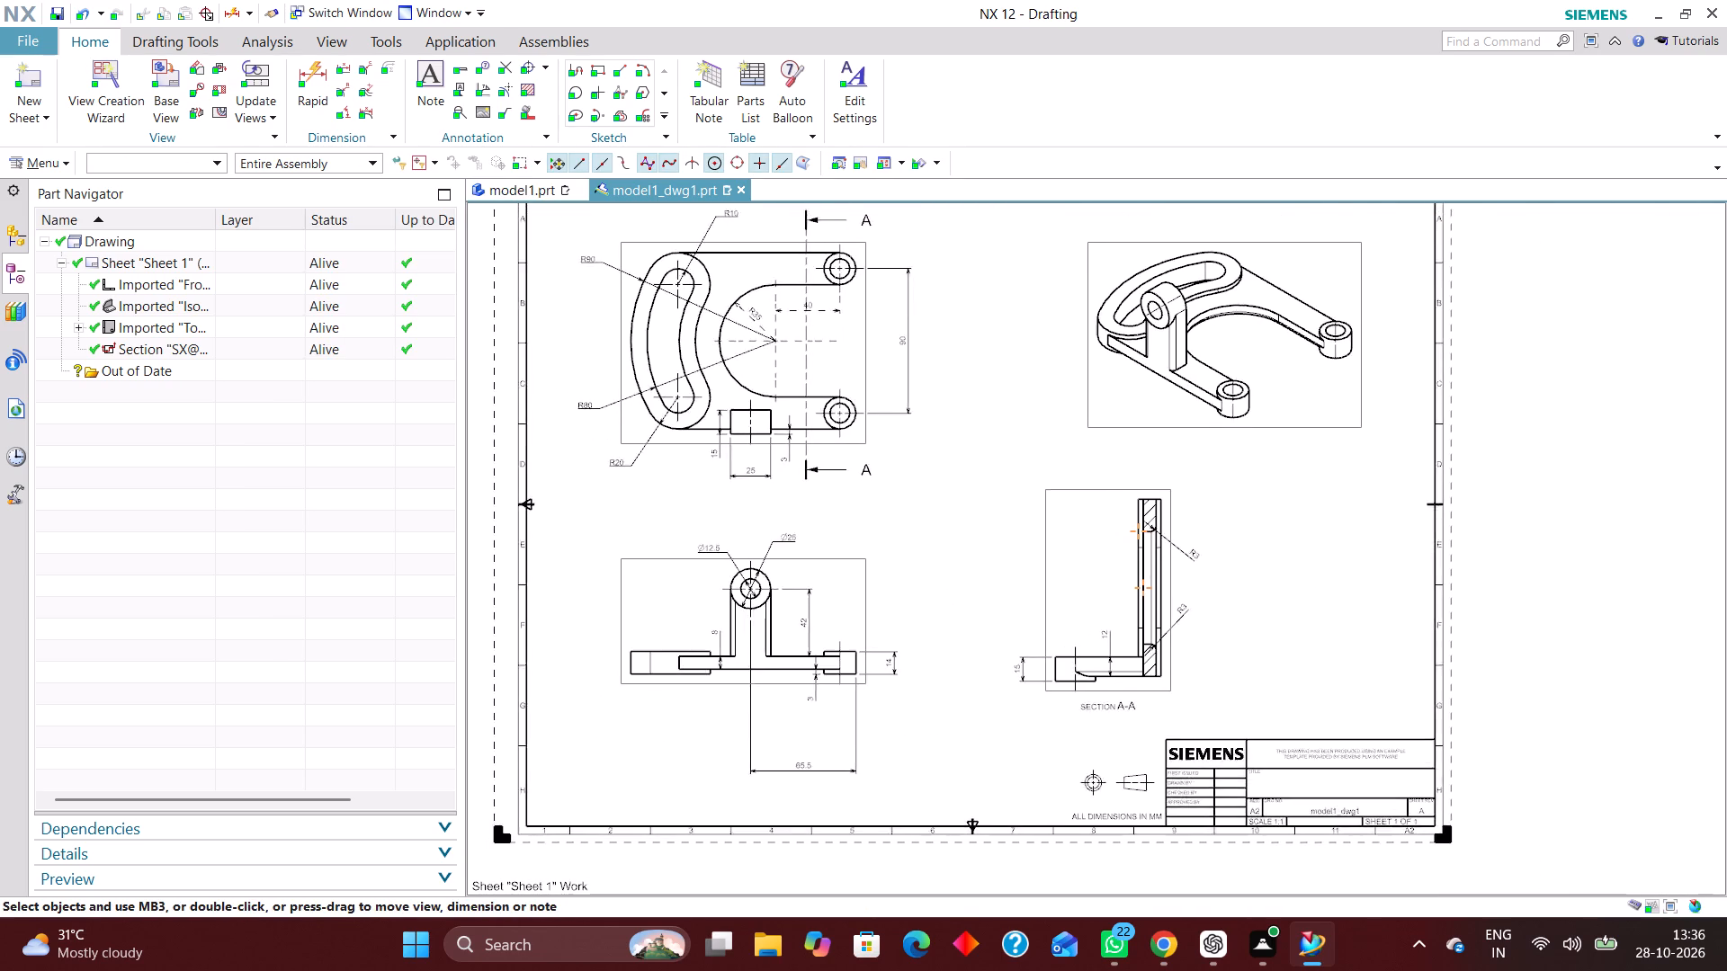
pyautogui.scroll(6, 947, 379)
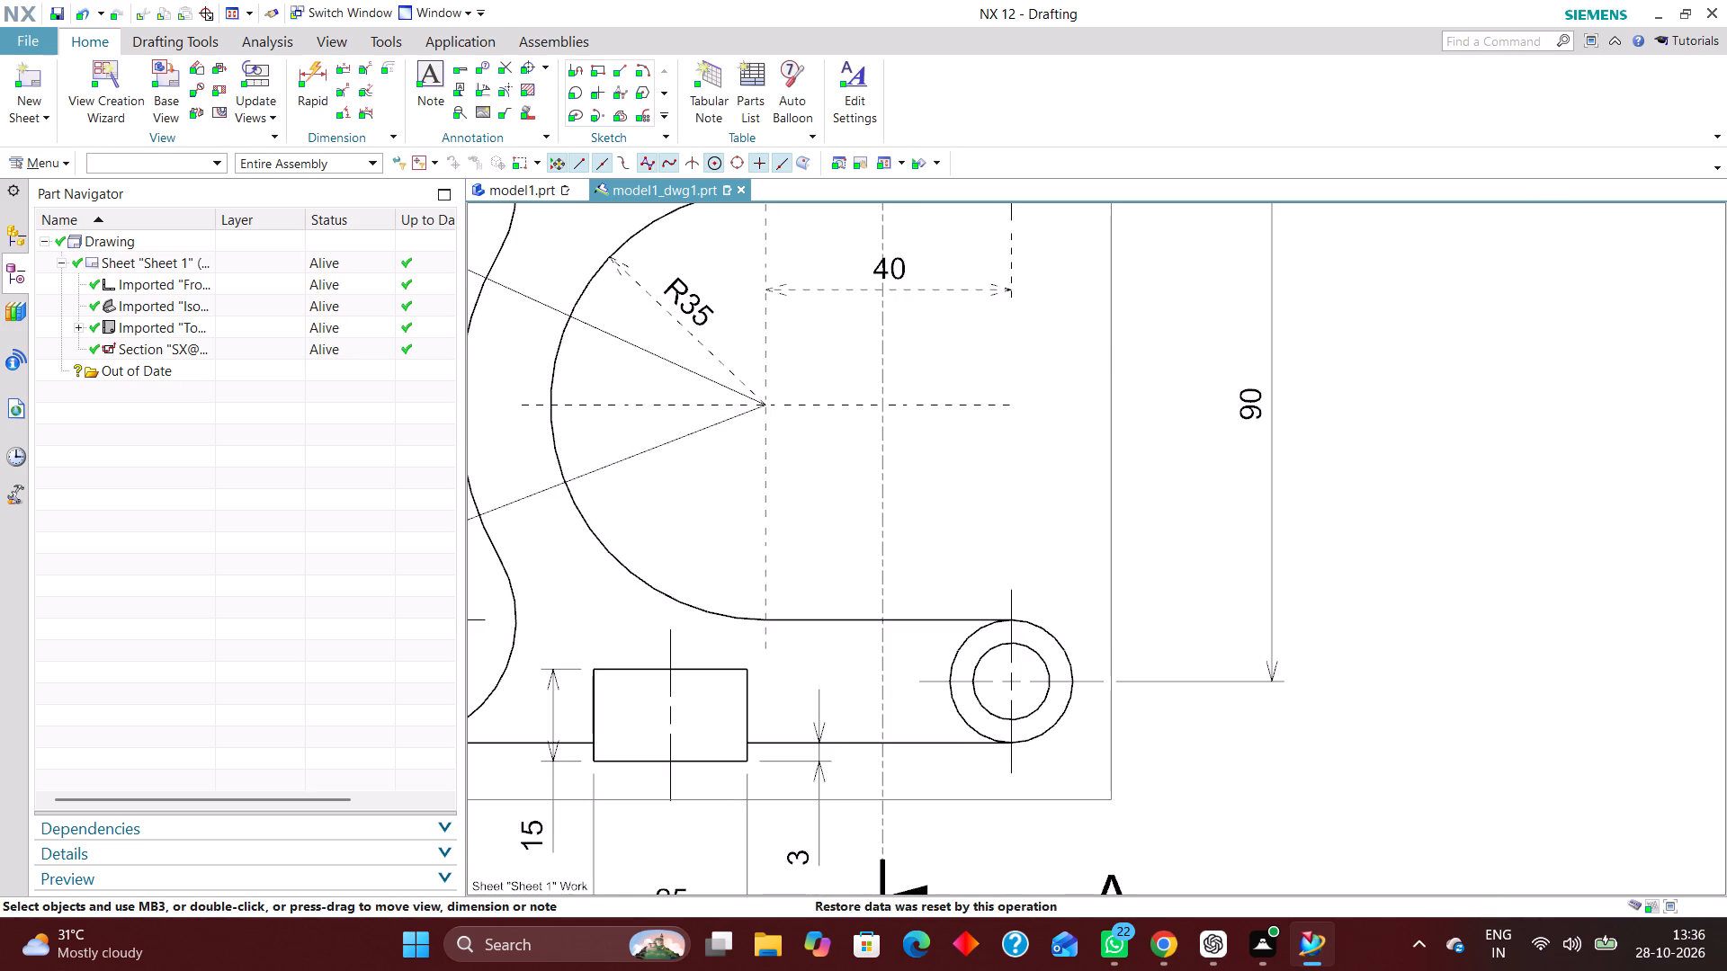
pyautogui.scroll(-4, 957, 449)
pyautogui.scroll(4, 879, 442)
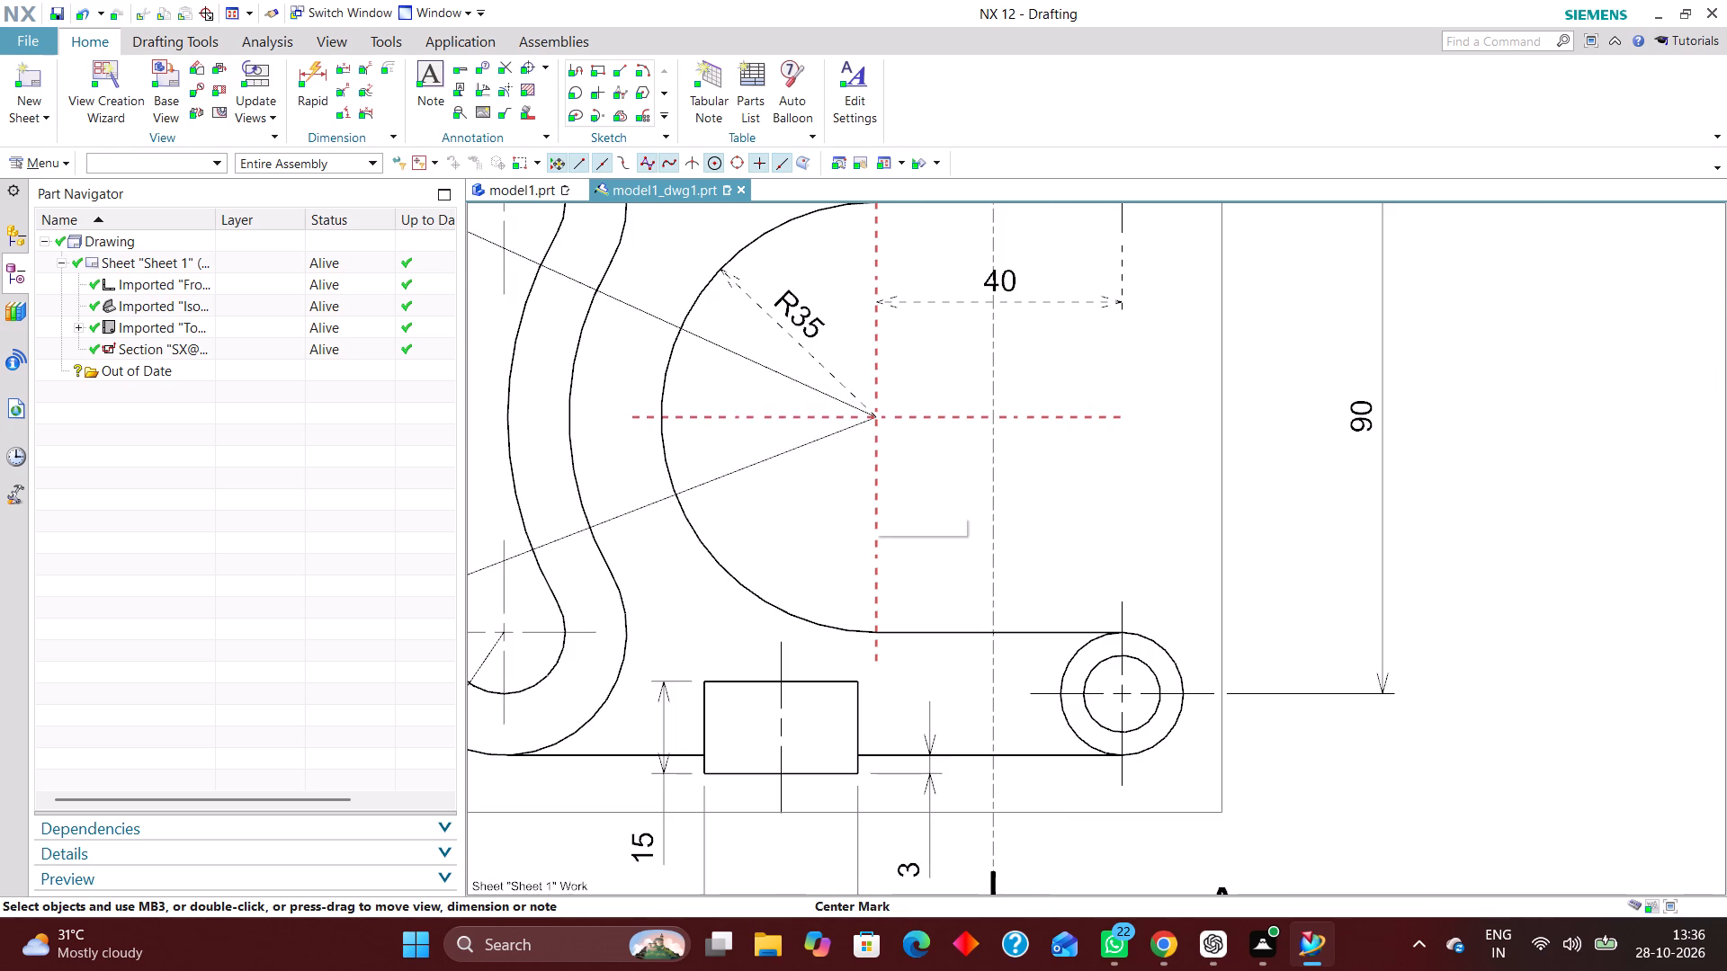
pyautogui.moveTo(873, 492); pyautogui.dragTo(729, 512, button='right')
pyautogui.scroll(-3, 939, 537)
pyautogui.scroll(2, 1033, 414)
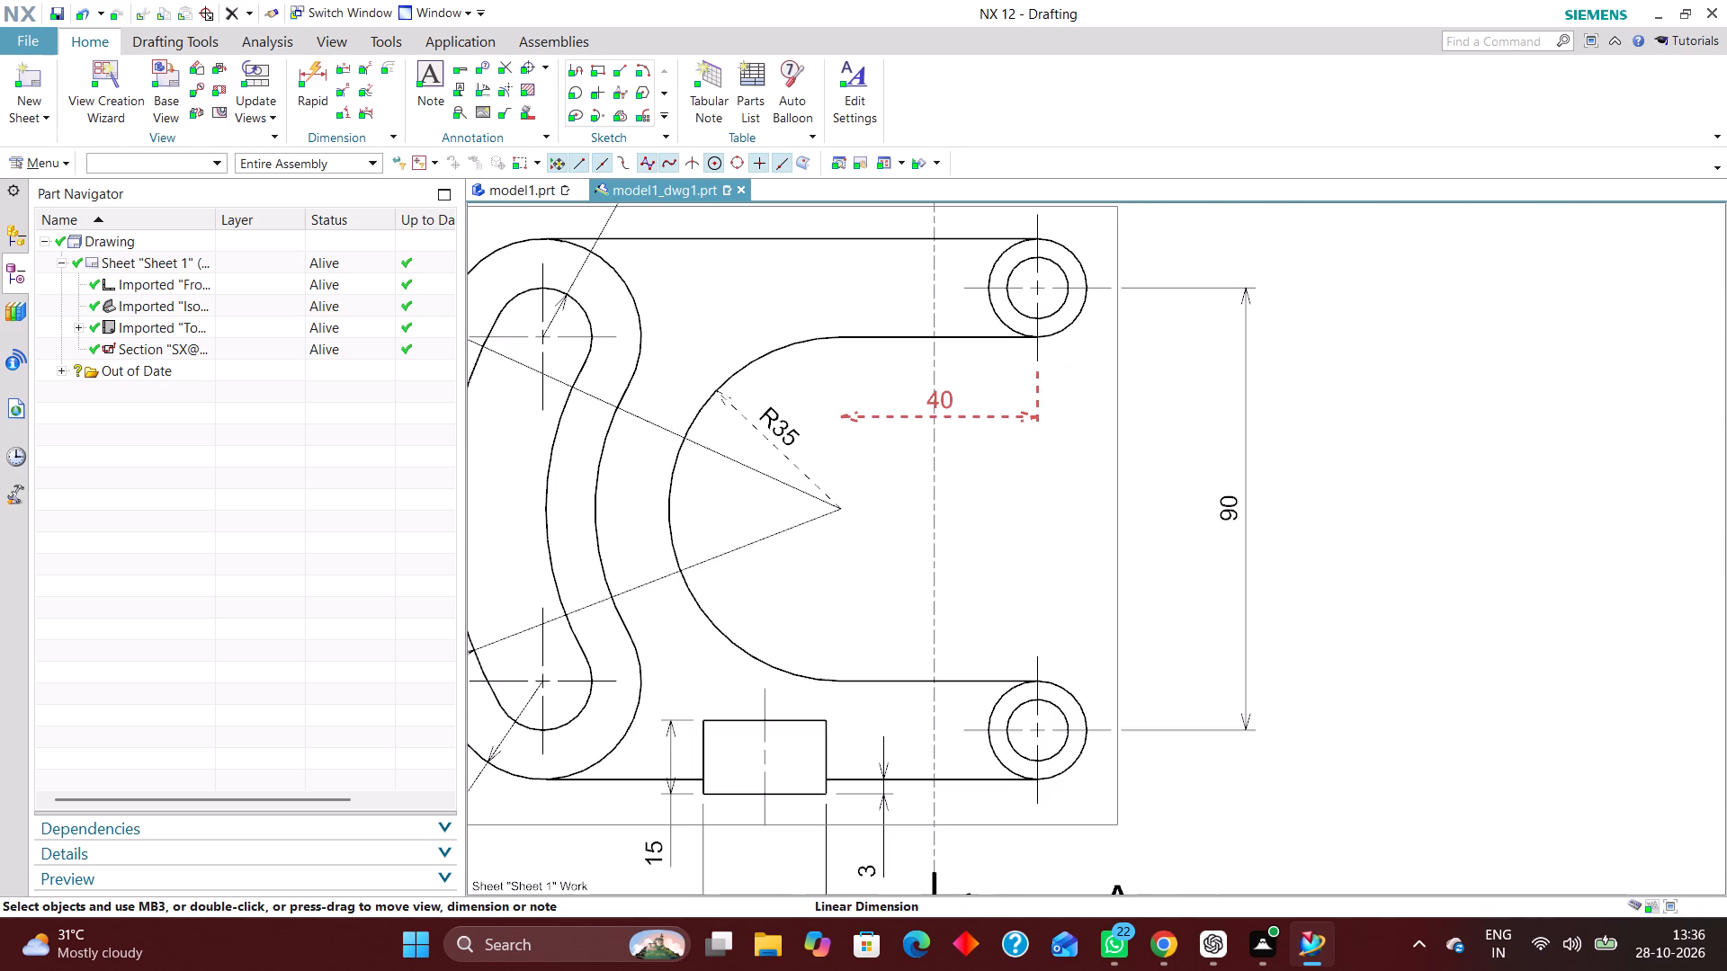
pyautogui.moveTo(1023, 418); pyautogui.dragTo(828, 427, button='right')
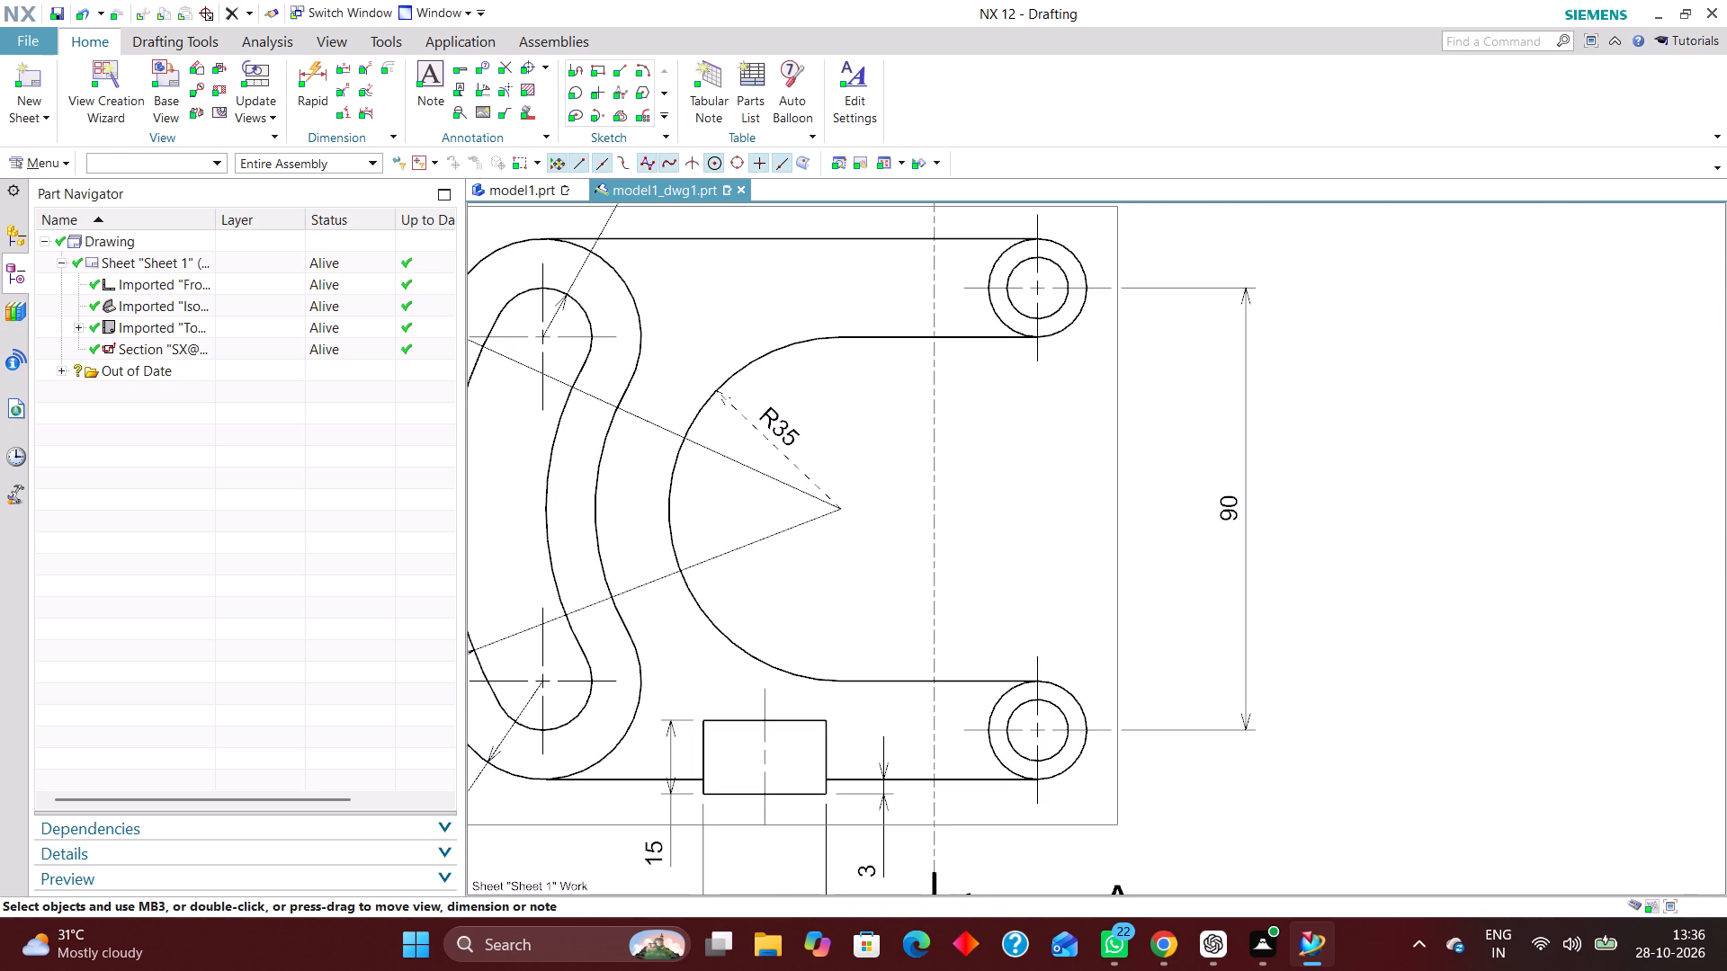
pyautogui.moveTo(741, 407); pyautogui.dragTo(710, 427, button='right')
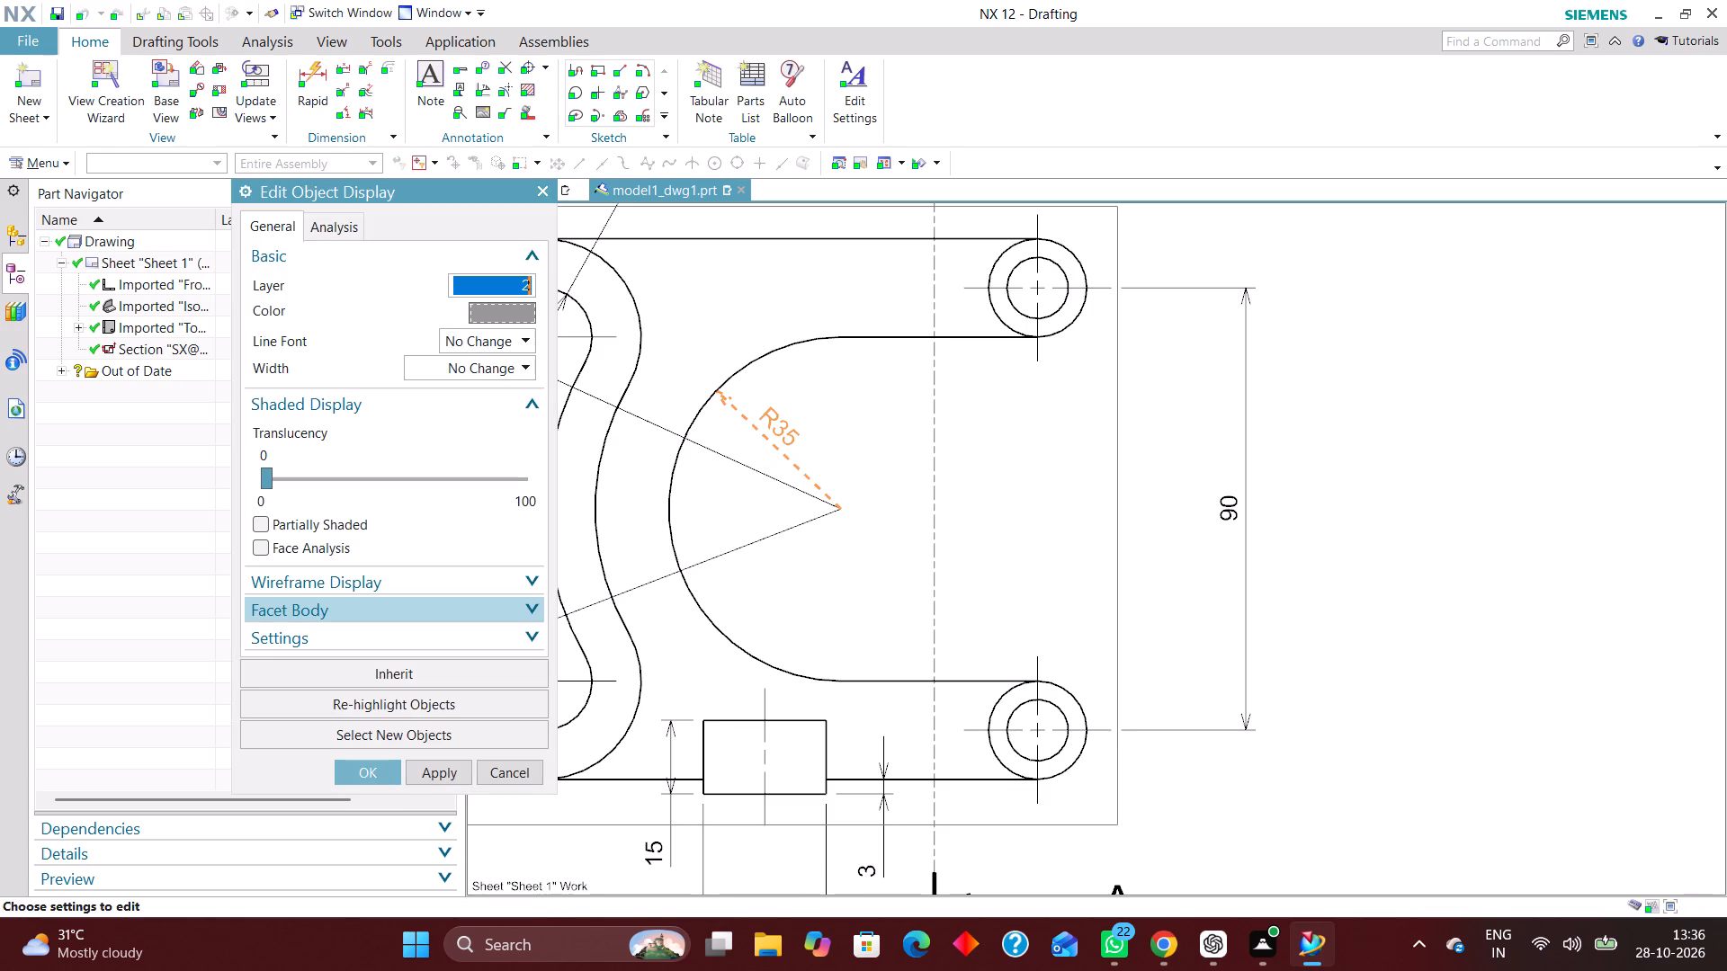
pyautogui.click(518, 775)
pyautogui.moveTo(788, 445); pyautogui.dragTo(713, 445, button='right')
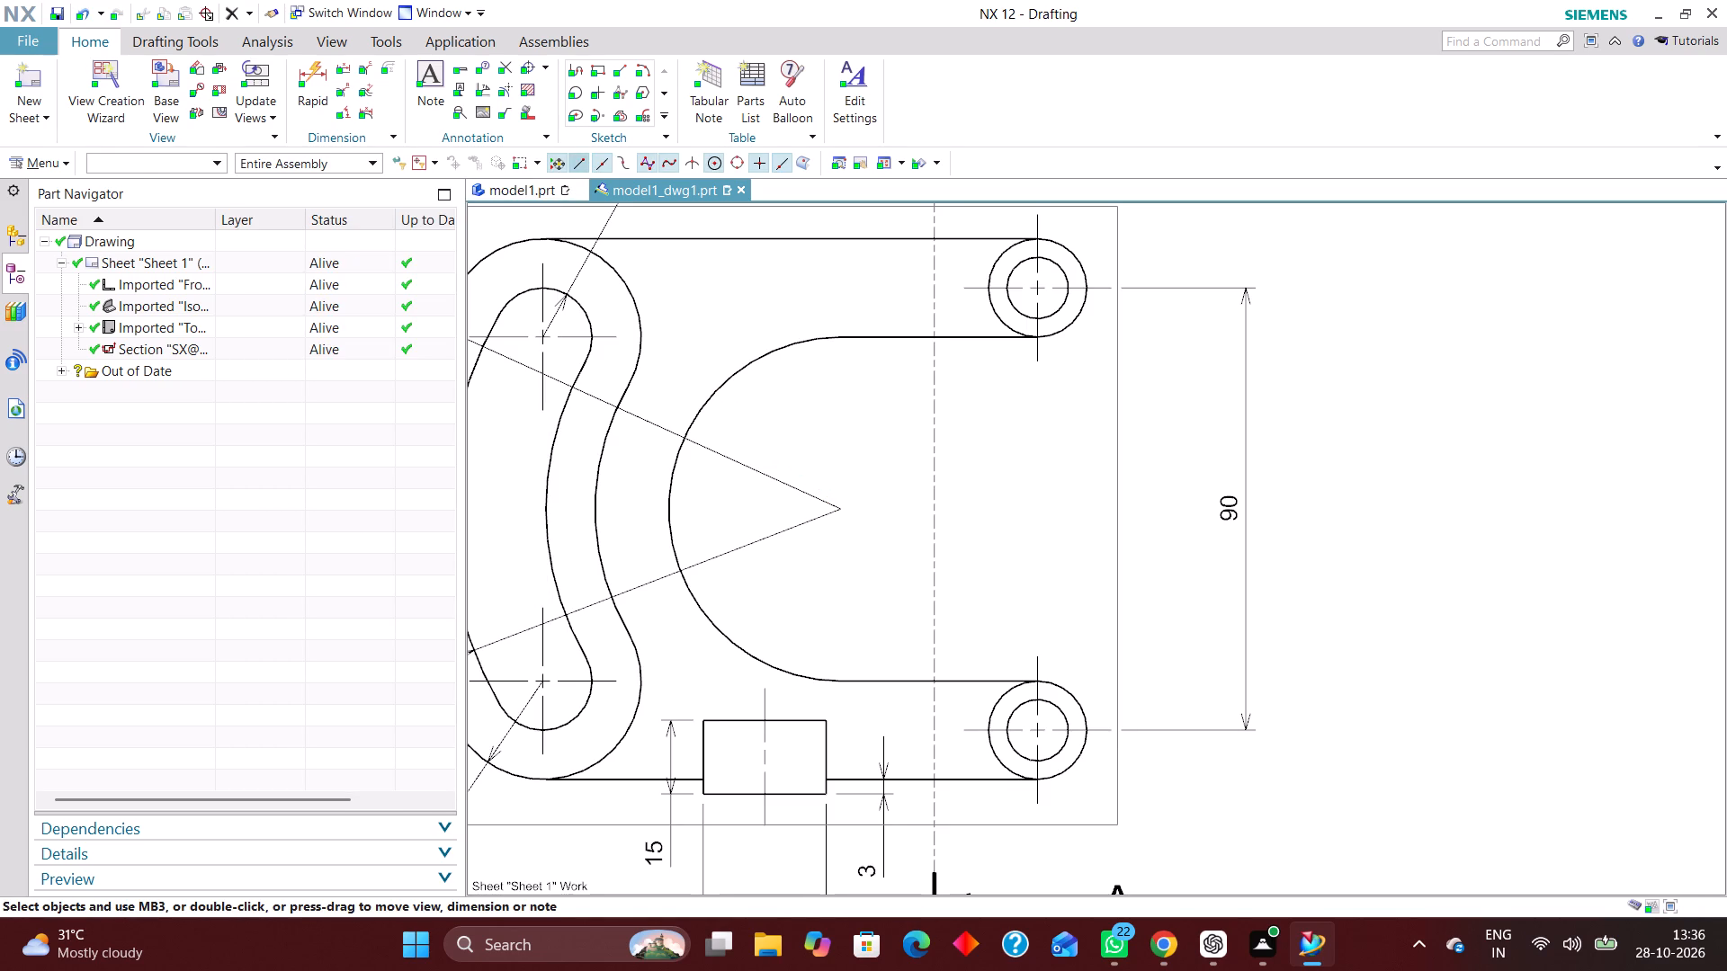
# Add a single center mark to the U-shaped cutout's arc in the top view.
pyautogui.click(529, 67)
pyautogui.click(738, 374)
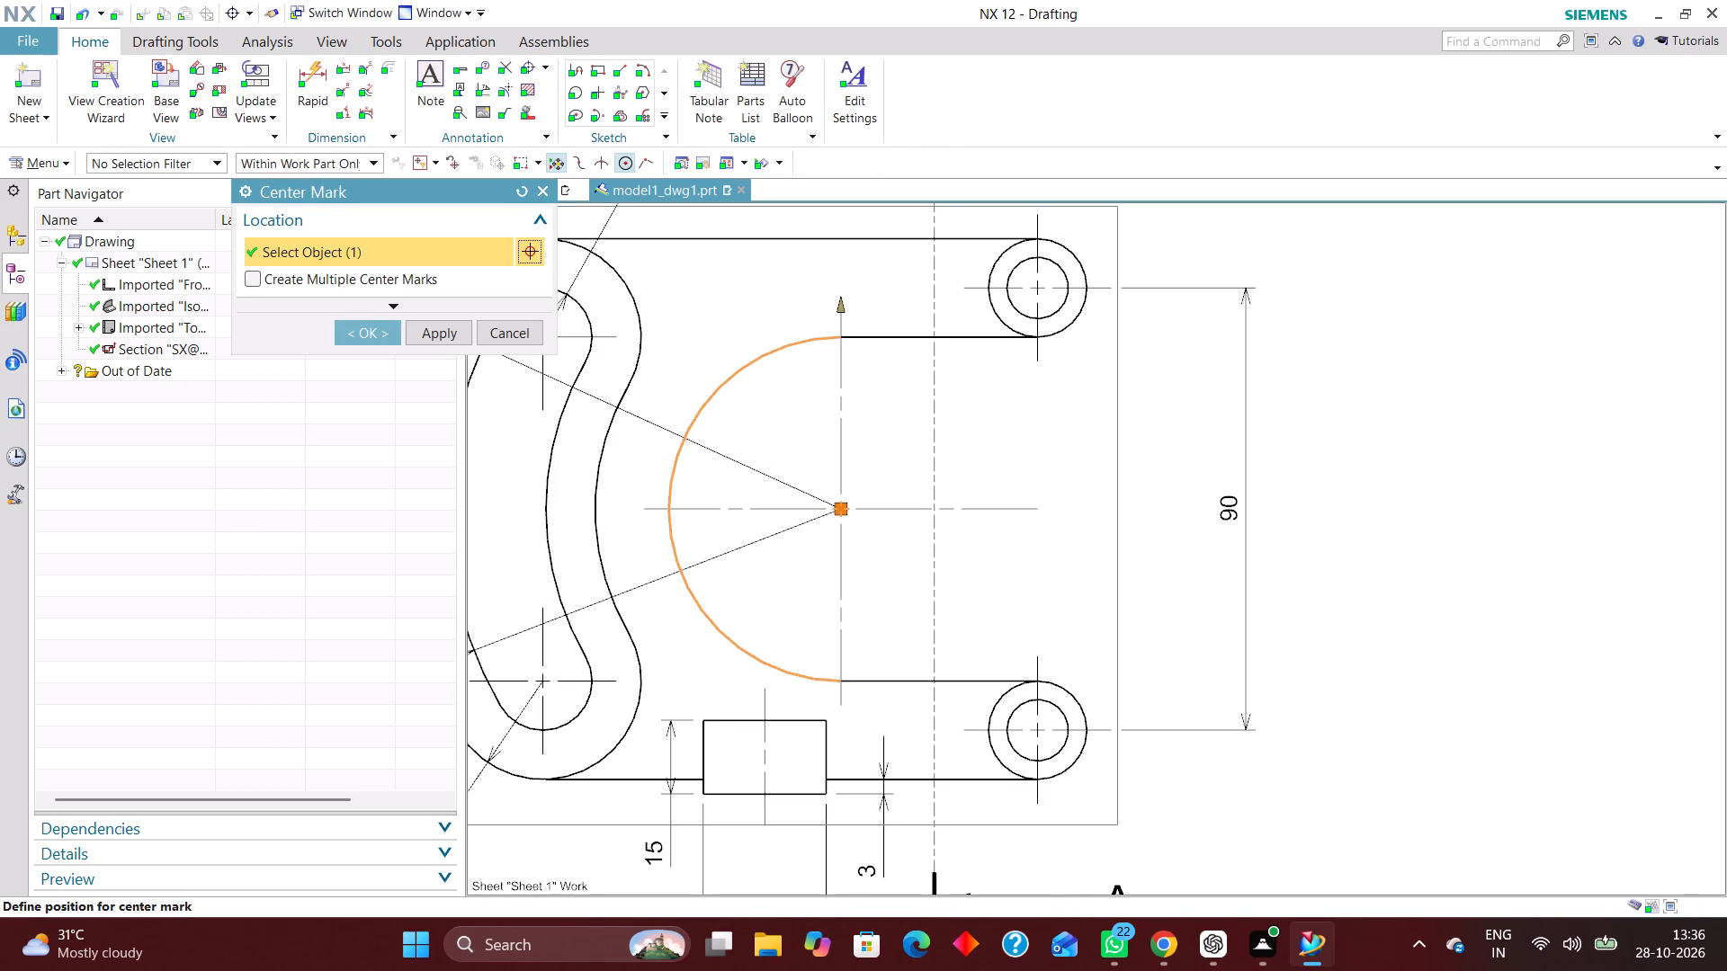
pyautogui.click(373, 340)
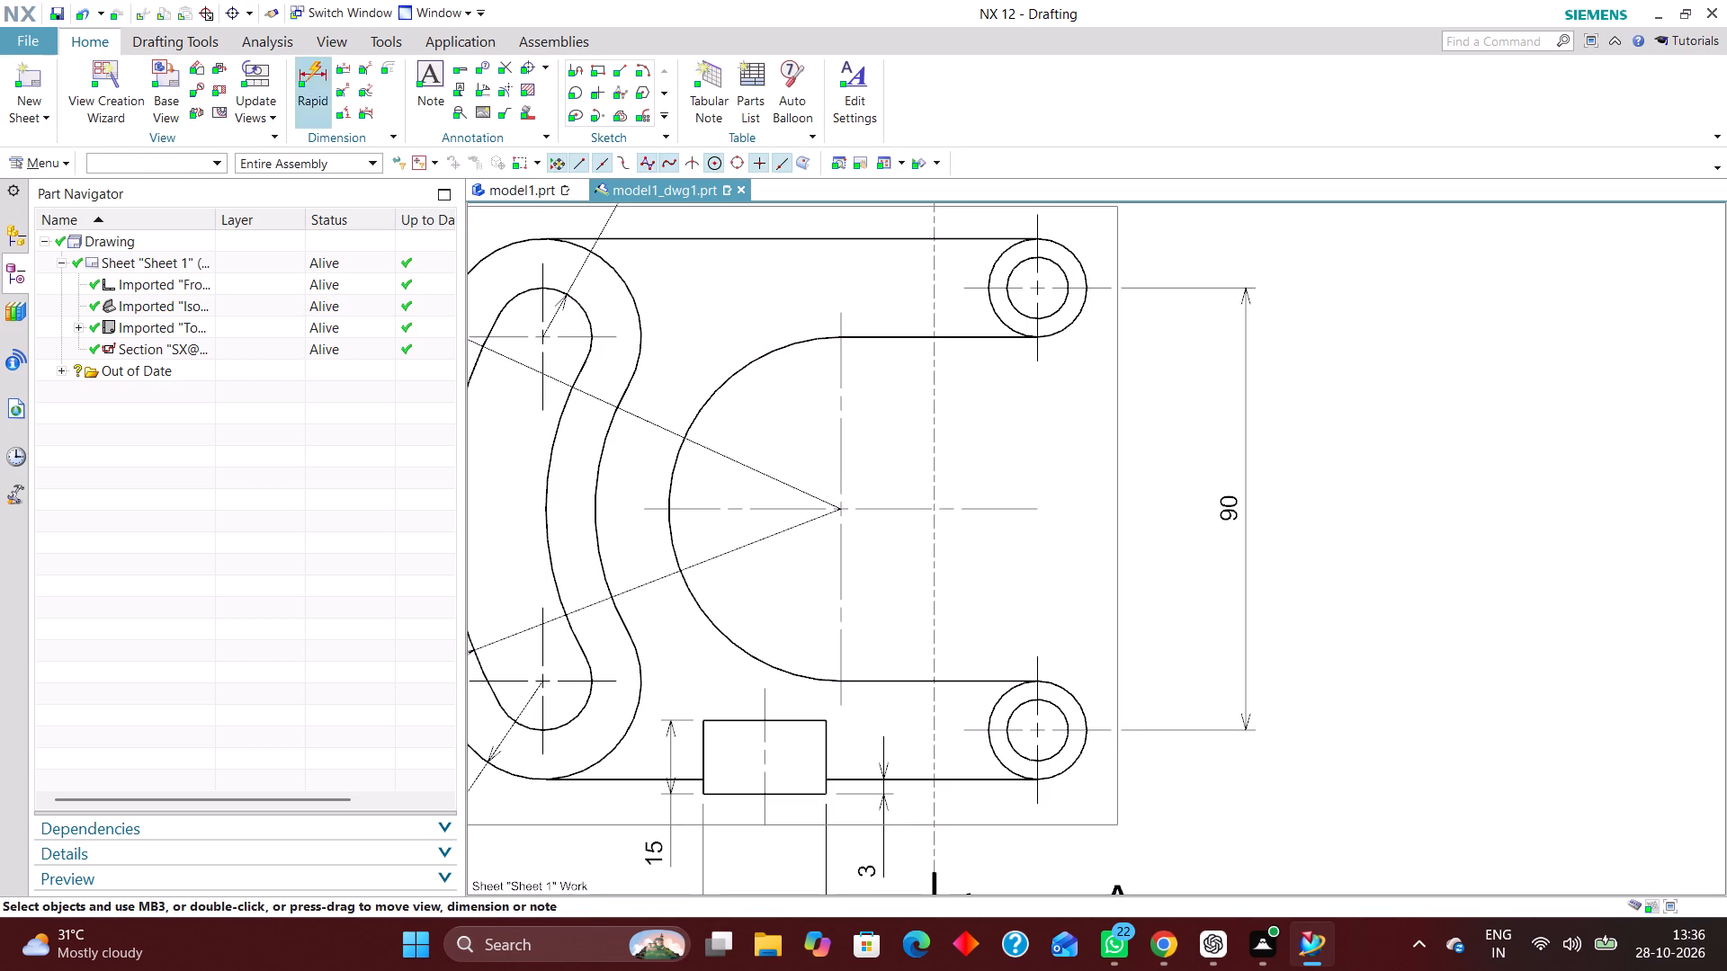
# Add a radial dimension to the U-shaped cutout's arc in the top view, with the text inside the arc.
pyautogui.click(321, 74)
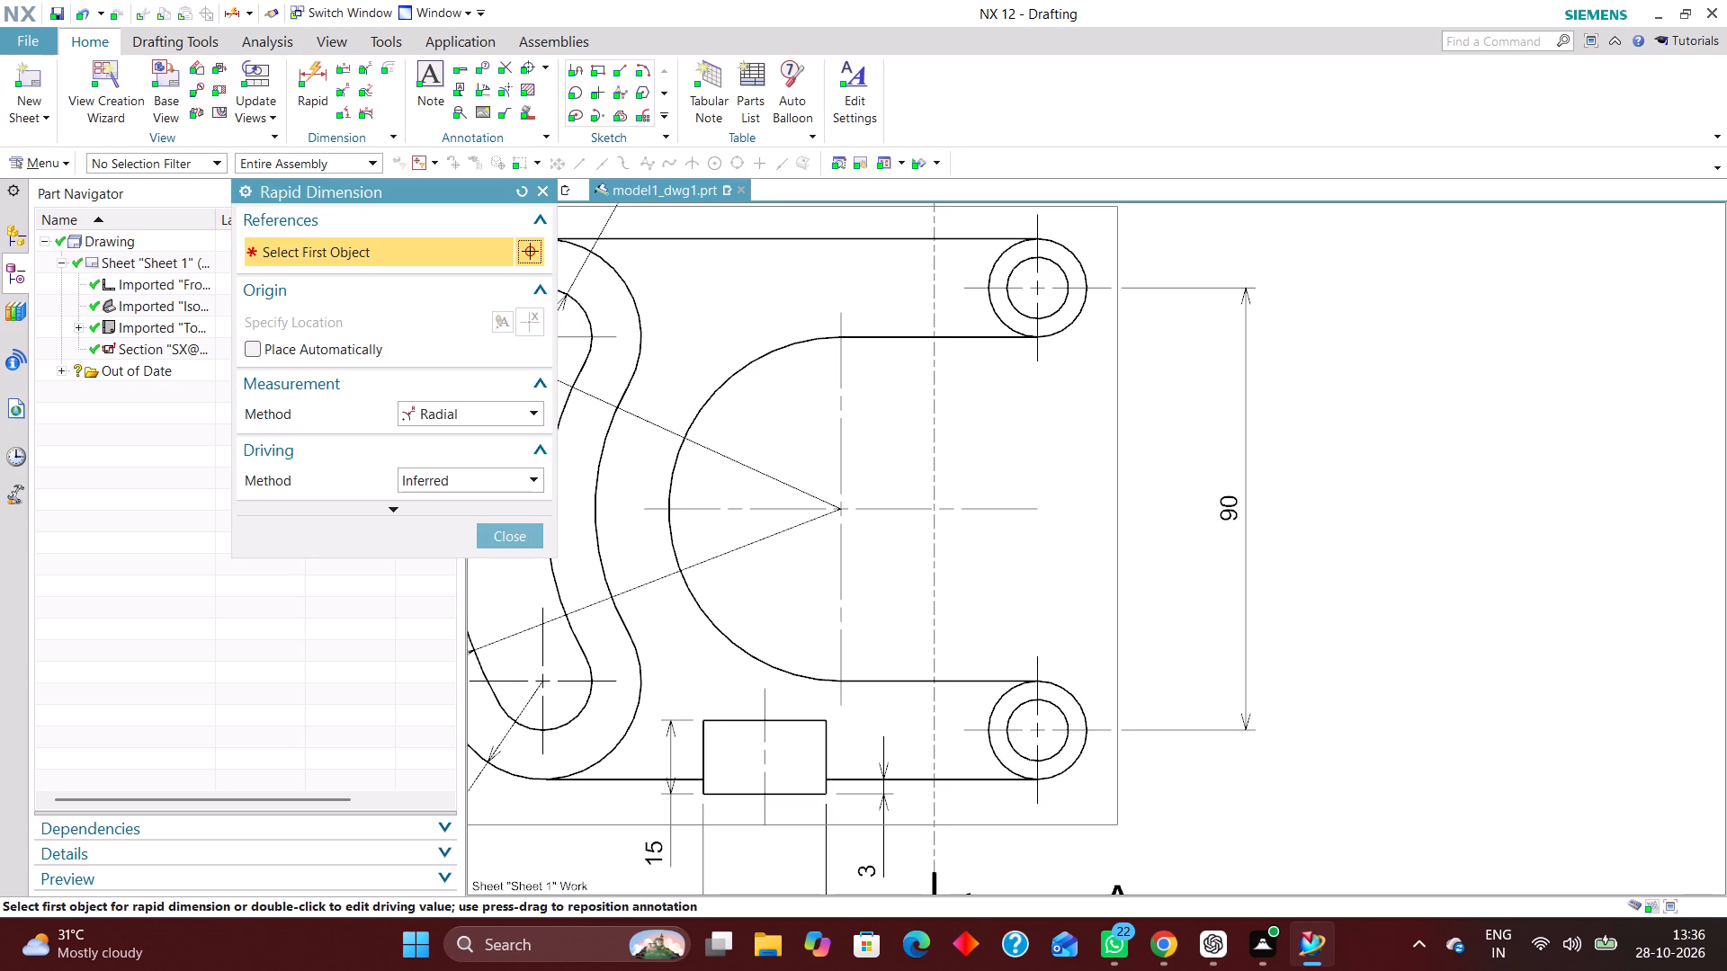
pyautogui.click(714, 393)
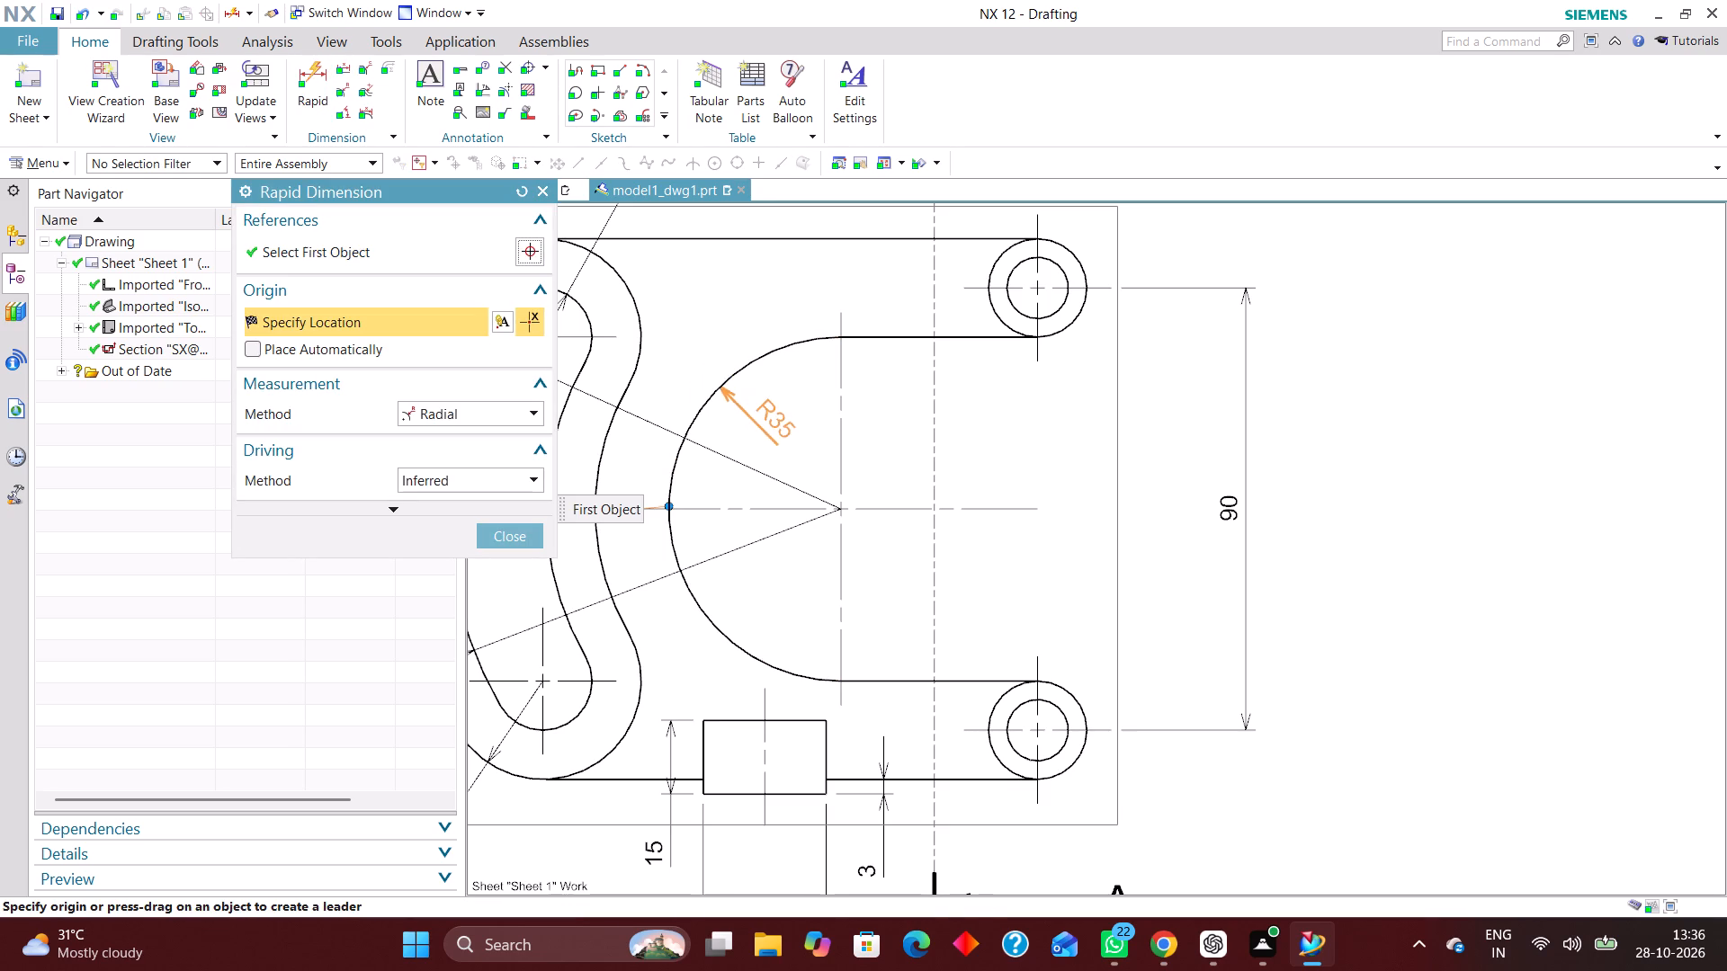
pyautogui.click(784, 439)
pyautogui.doubleClick(774, 430)
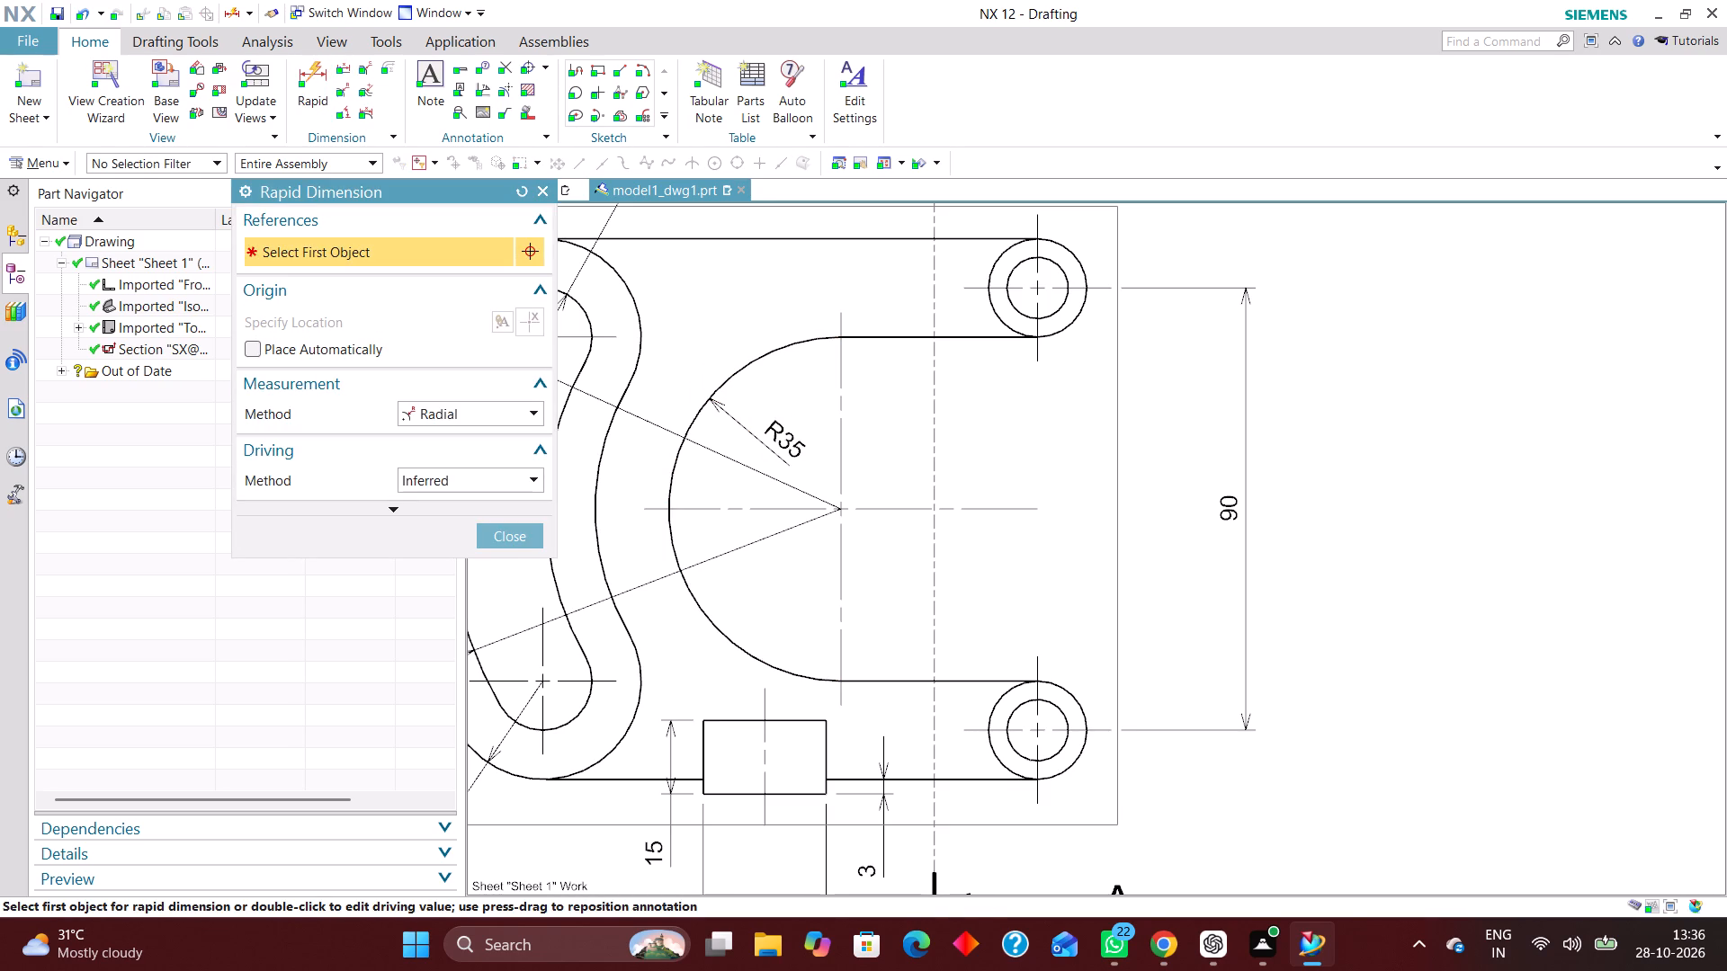
# Dimension the horizontal distance from the cutout arc's center mark to the upper hole's center mark, using the Inferred method, with the text between them.
pyautogui.click(512, 423)
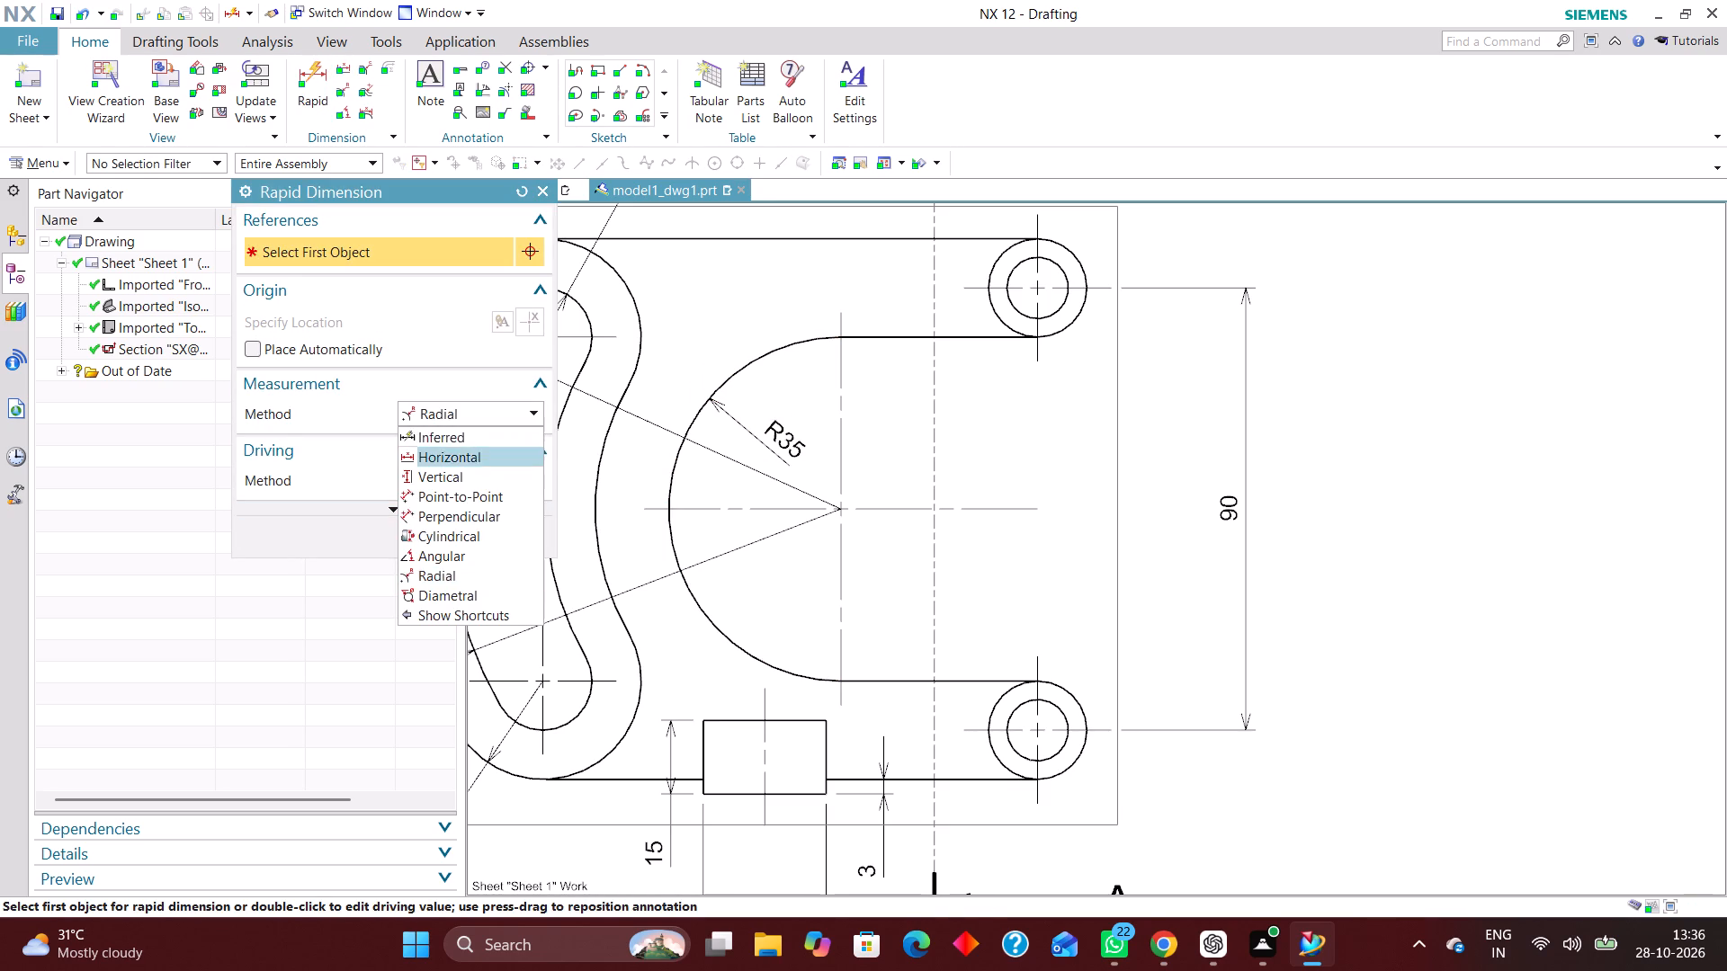
pyautogui.click(503, 440)
pyautogui.click(838, 458)
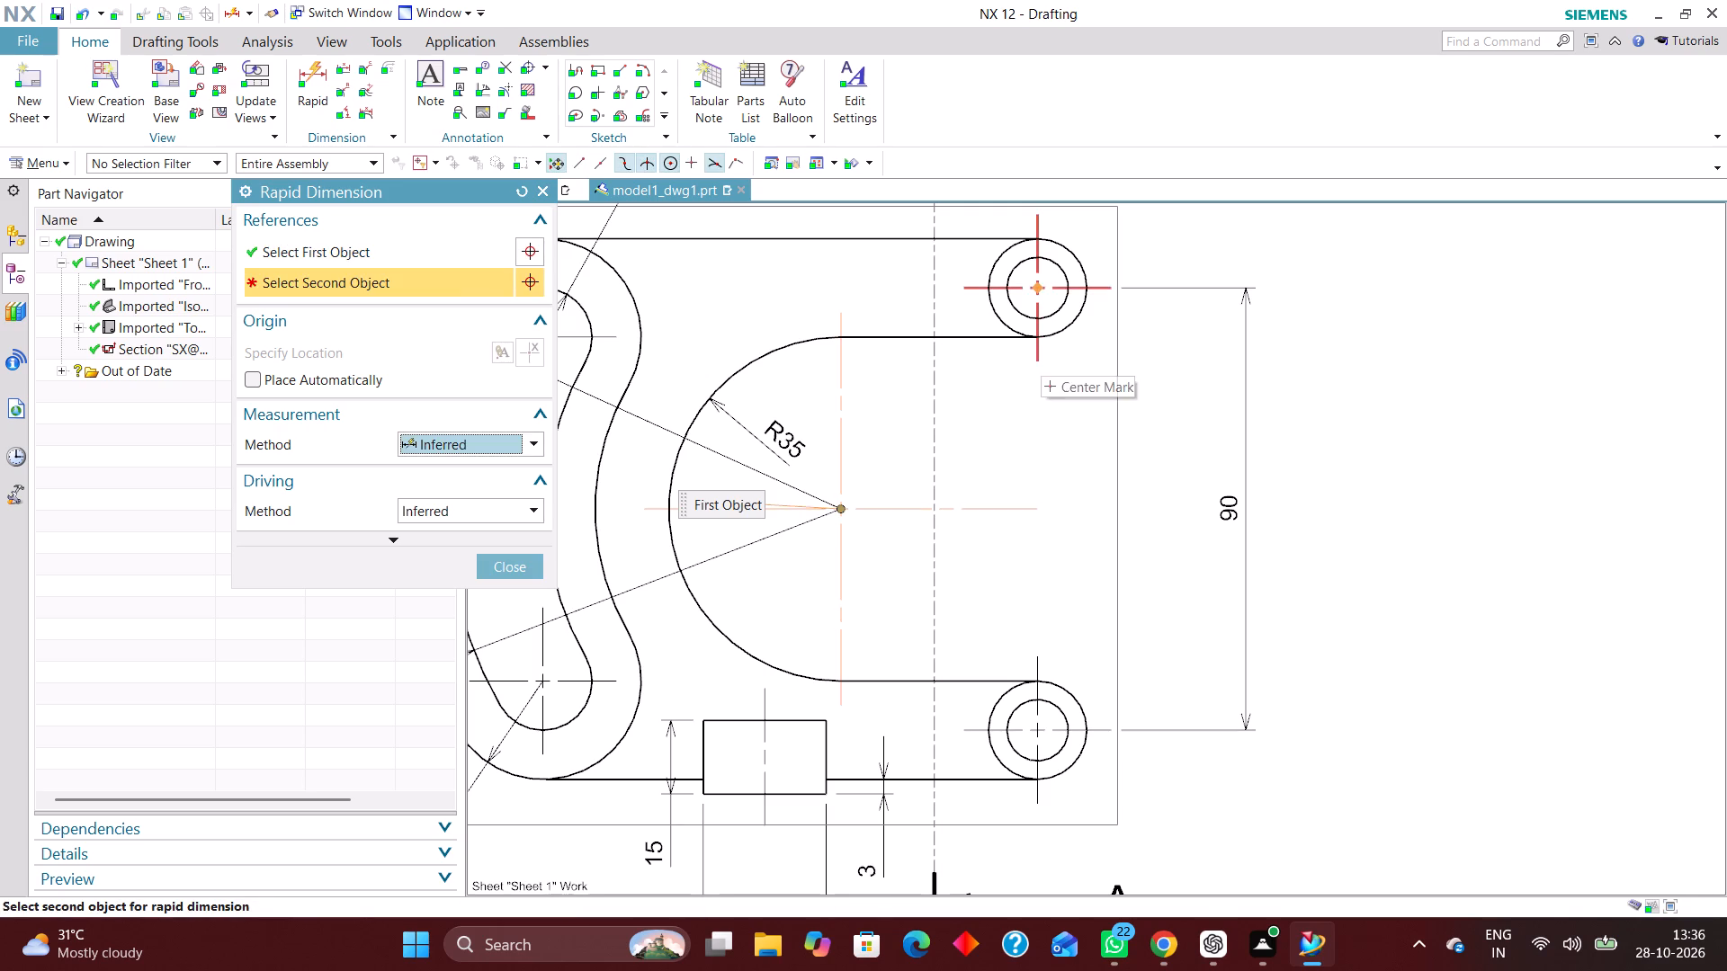
pyautogui.click(1040, 352)
pyautogui.click(953, 437)
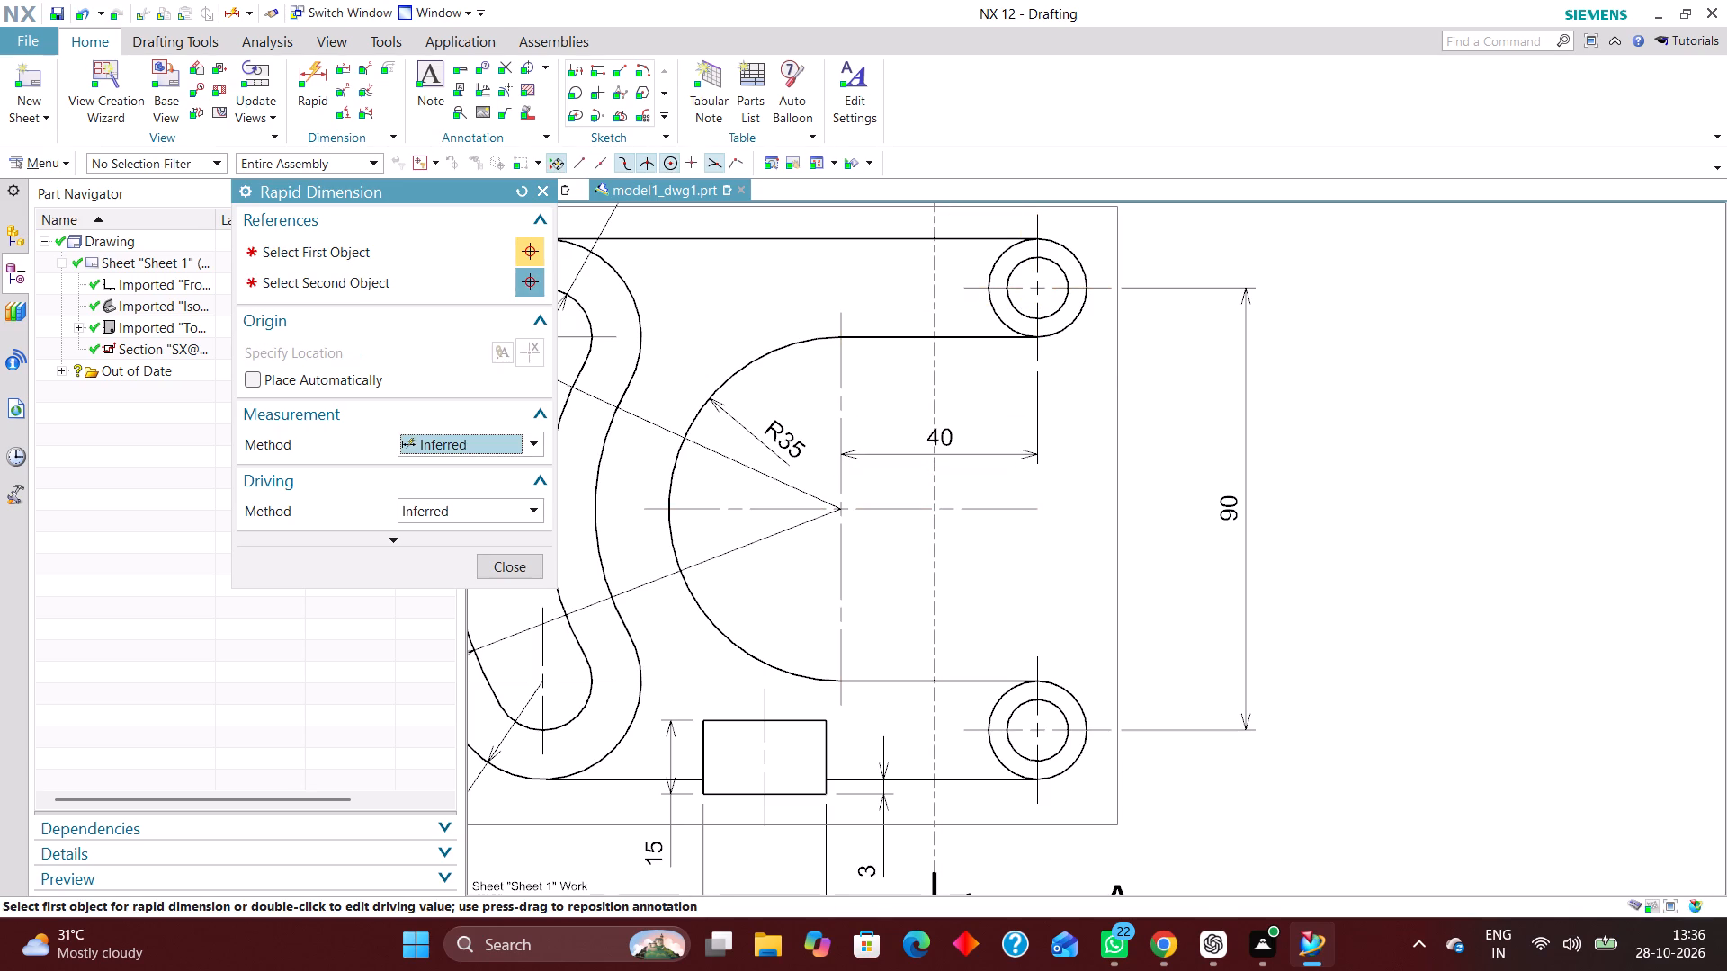
pyautogui.click(519, 563)
# Extend the R35 dimension line to the arc's center and move its text outside the arc, between the cutout and the curved slot.
pyautogui.doubleClick(774, 443)
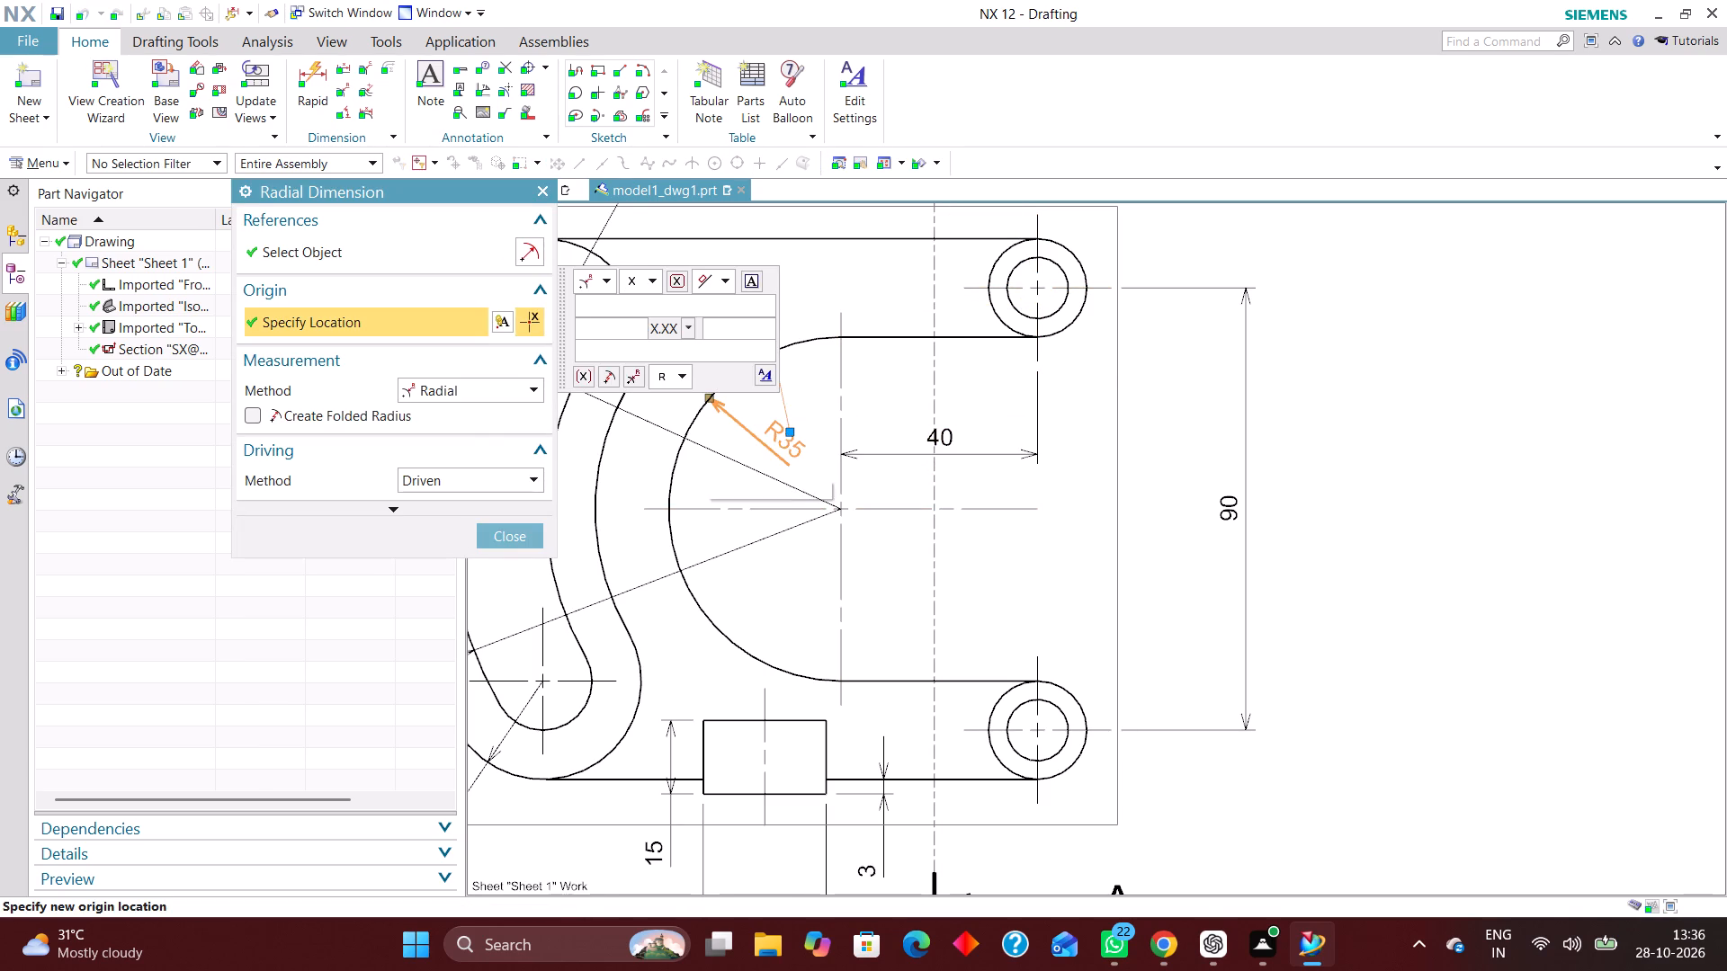
pyautogui.click(631, 374)
pyautogui.click(519, 538)
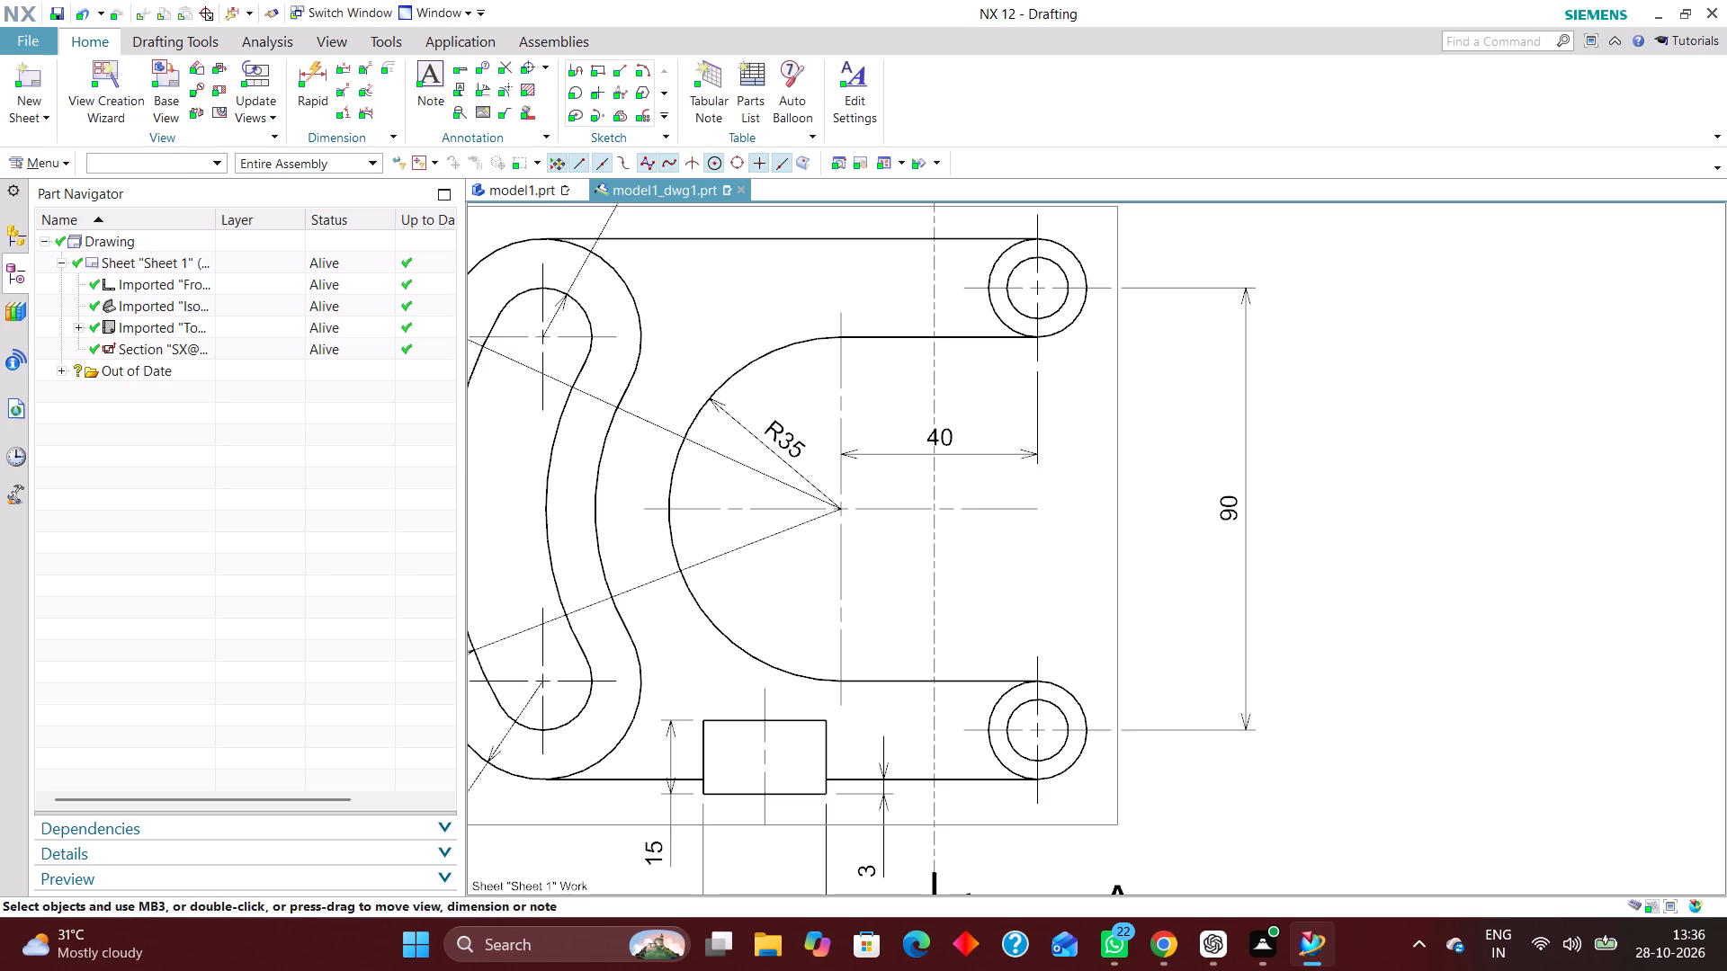
pyautogui.moveTo(790, 446); pyautogui.dragTo(690, 314)
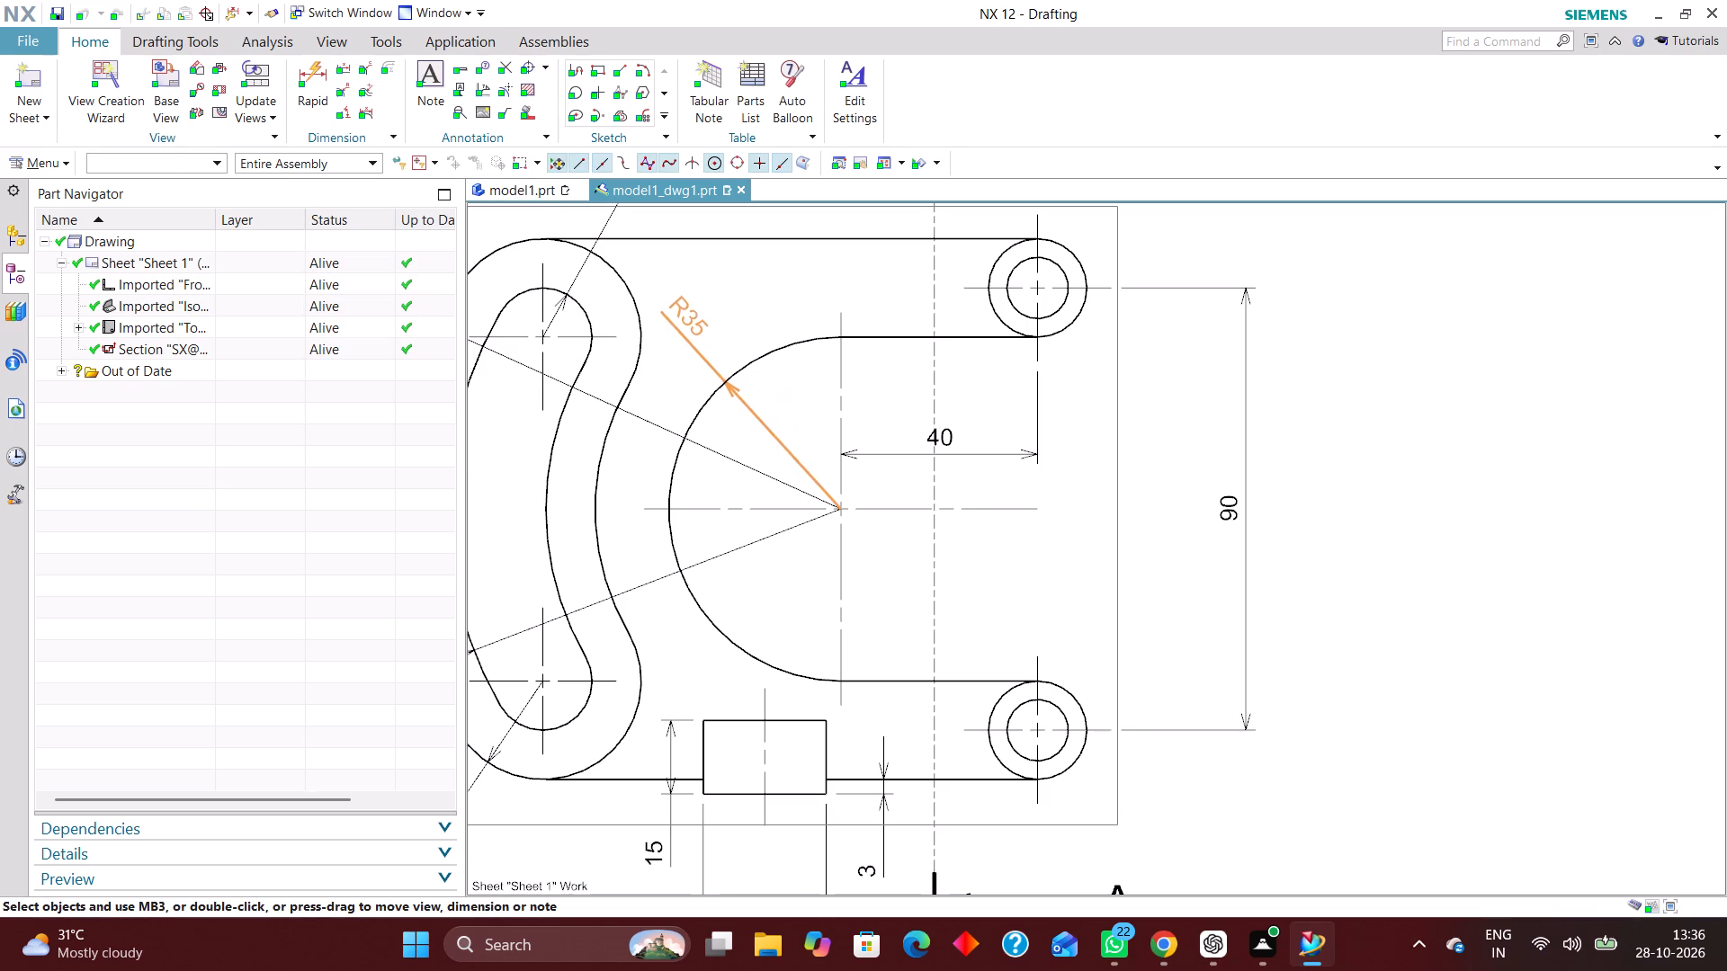
pyautogui.moveTo(690, 314); pyautogui.dragTo(697, 316)
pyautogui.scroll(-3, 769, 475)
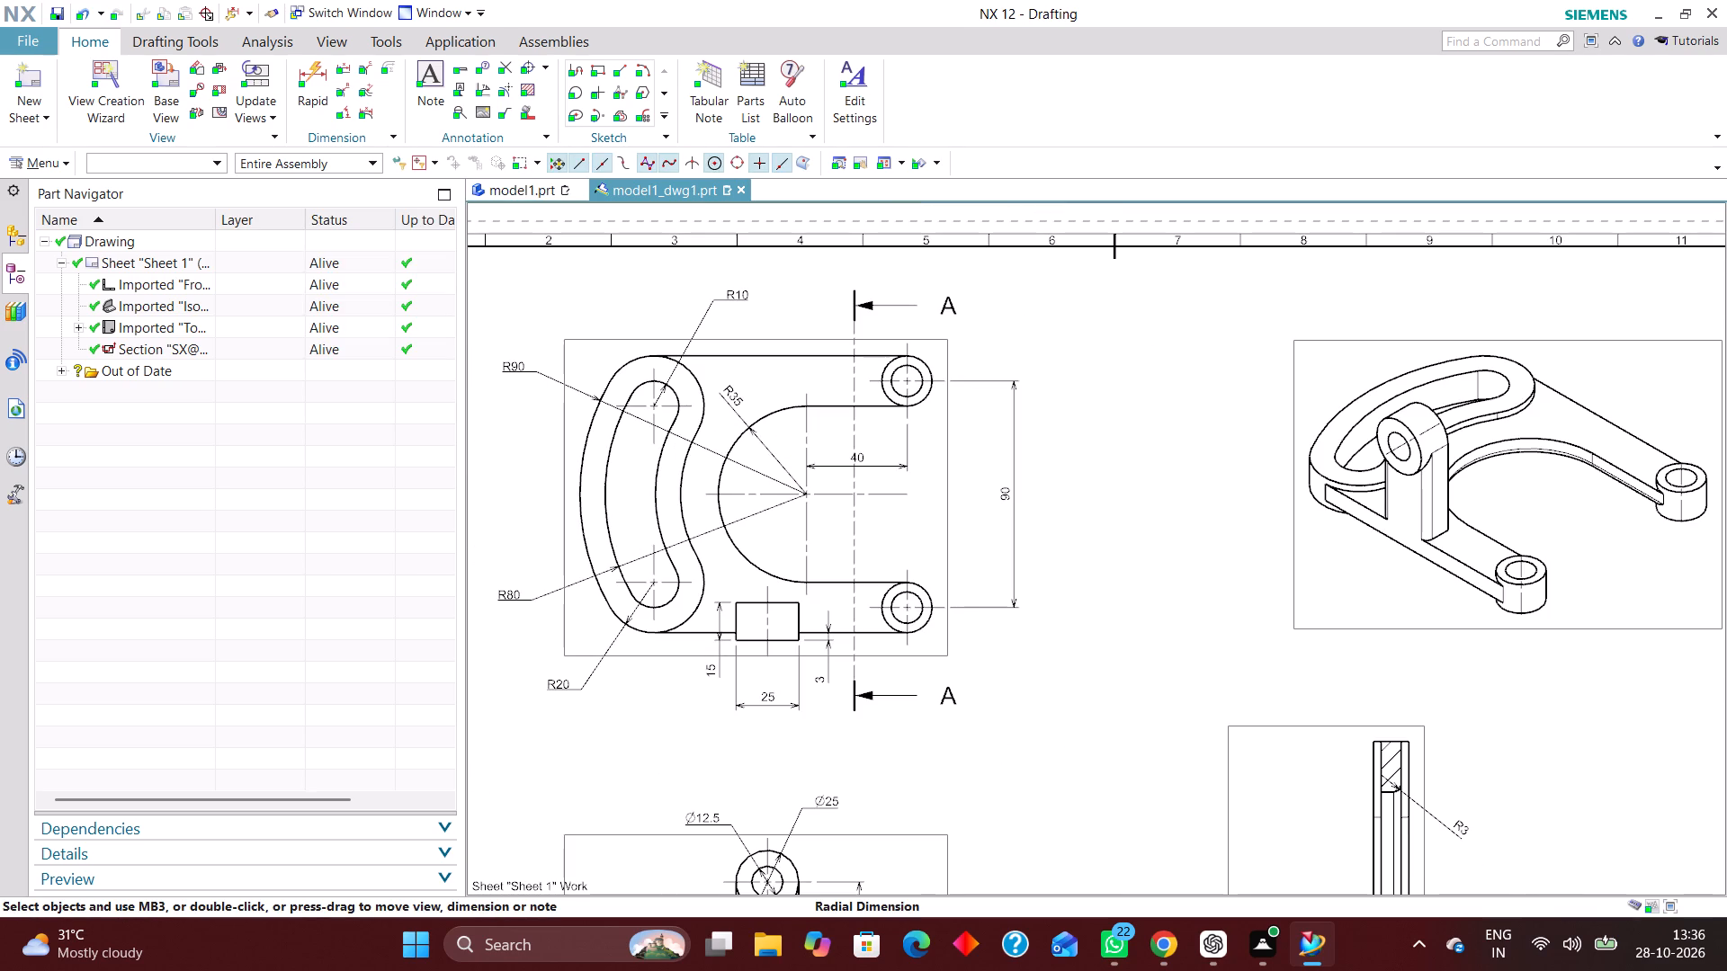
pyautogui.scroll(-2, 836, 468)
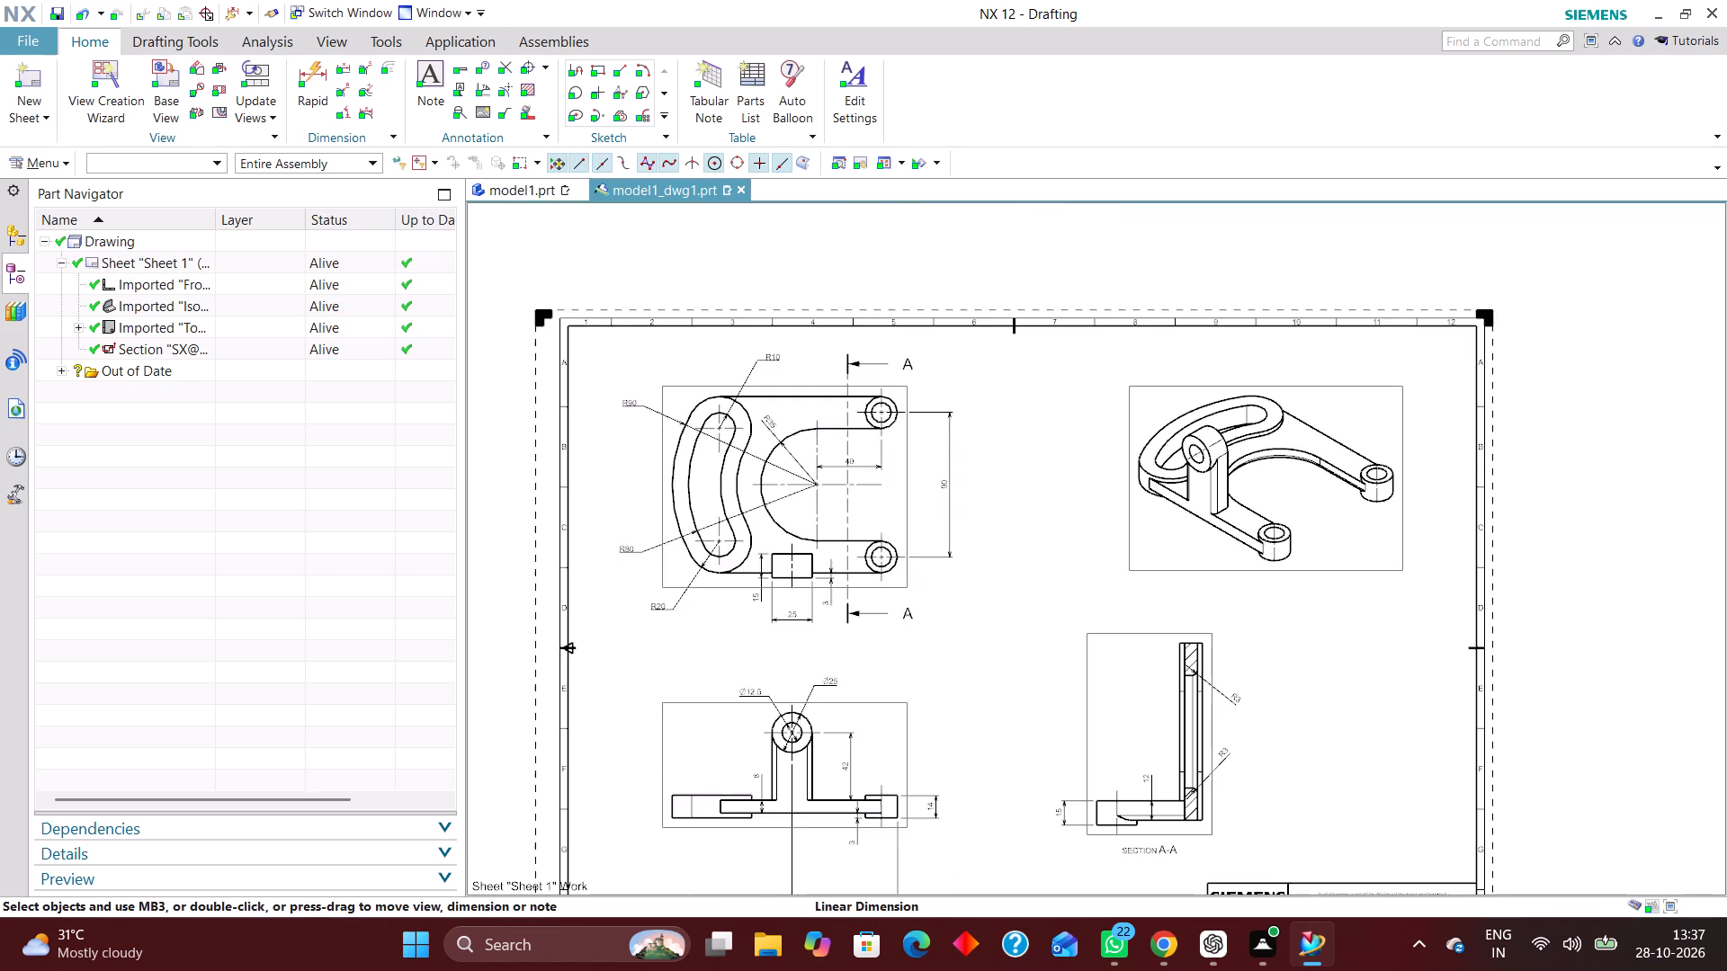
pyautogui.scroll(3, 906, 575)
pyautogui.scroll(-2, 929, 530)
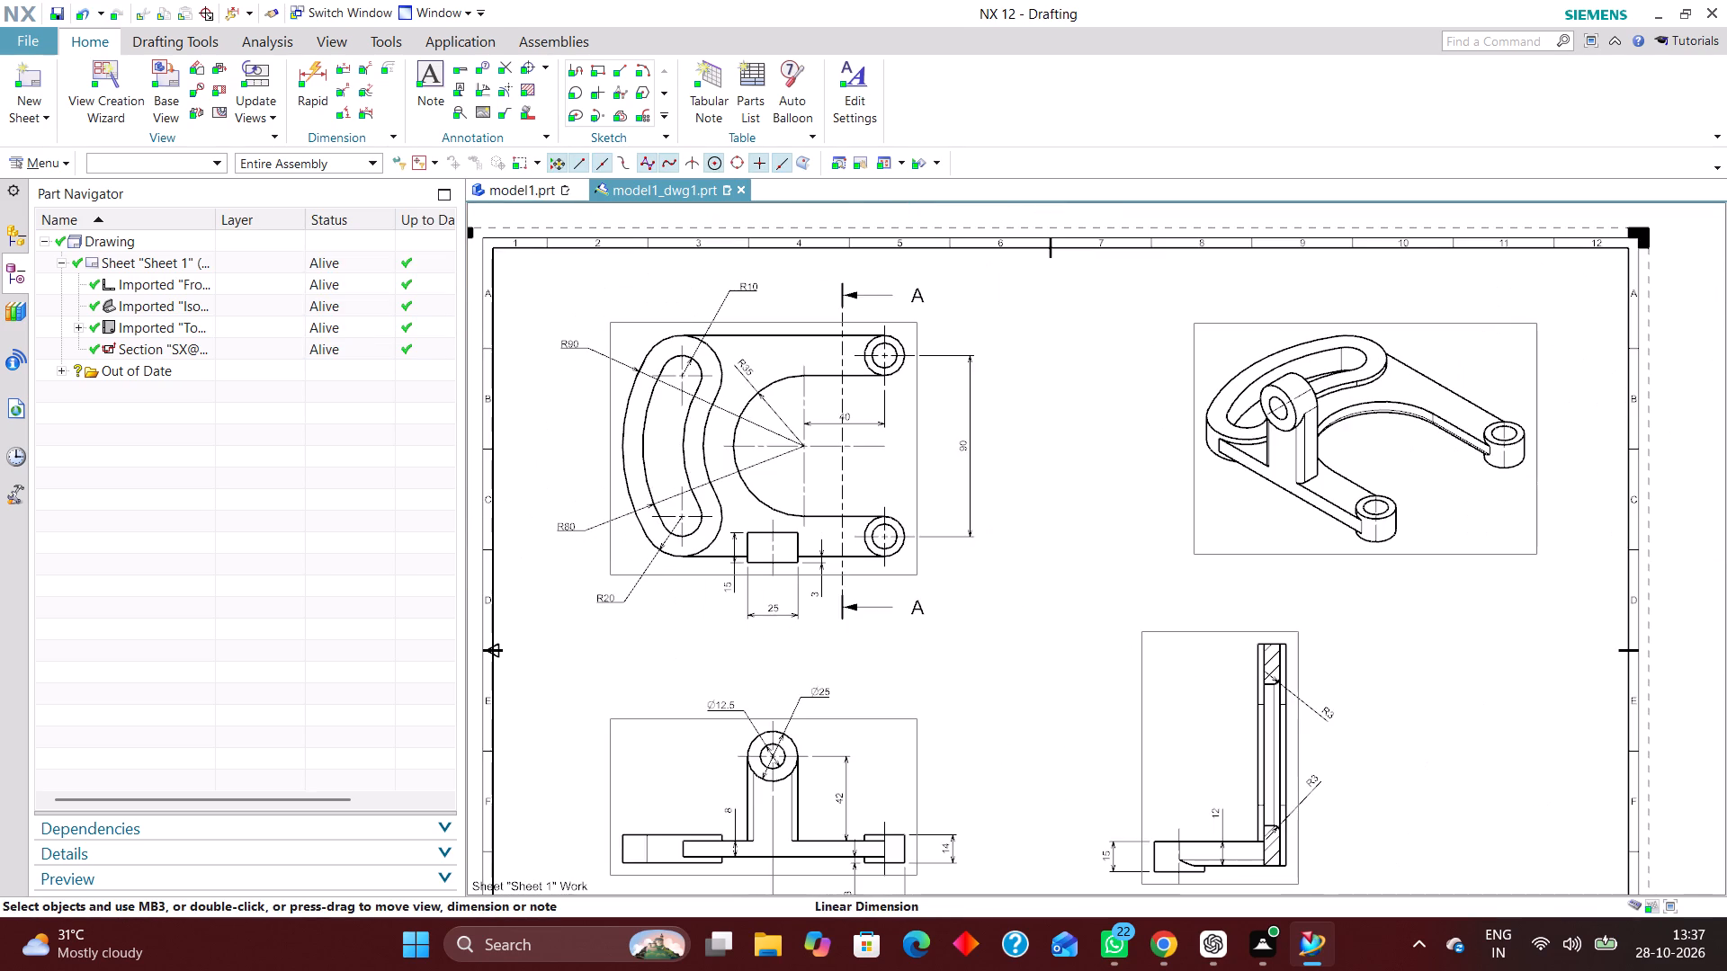
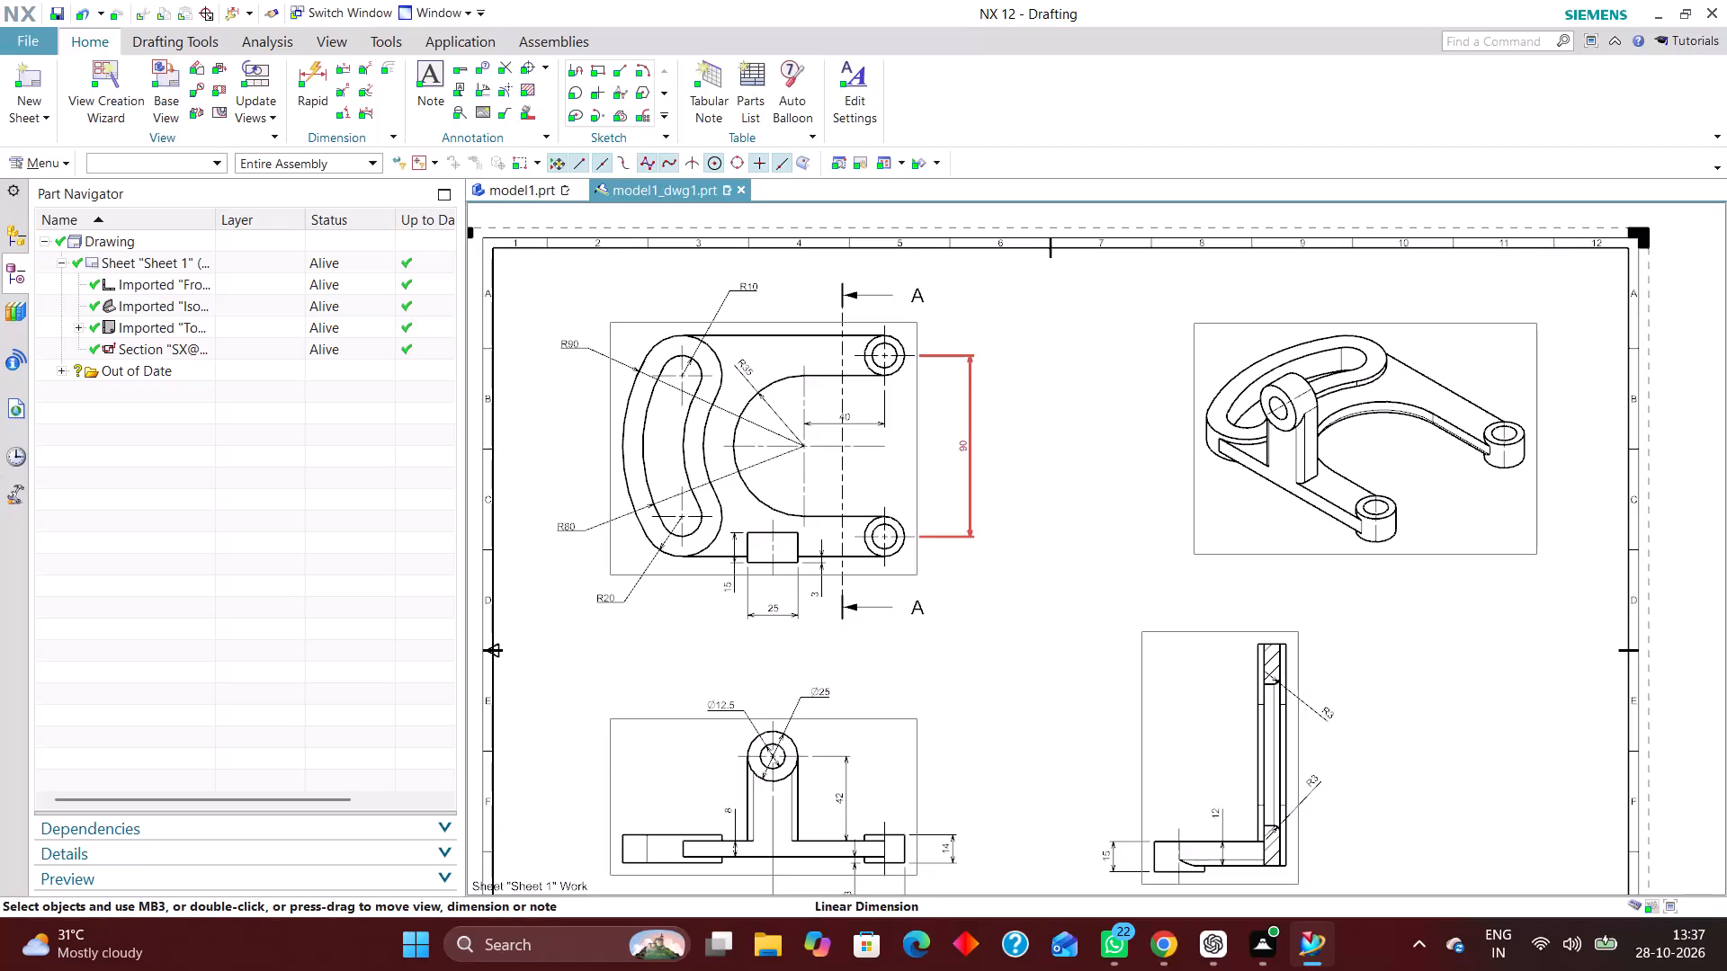
# Change the drawing sheet's projection to first angle.
pyautogui.scroll(-1, 828, 496)
pyautogui.scroll(1, 1019, 586)
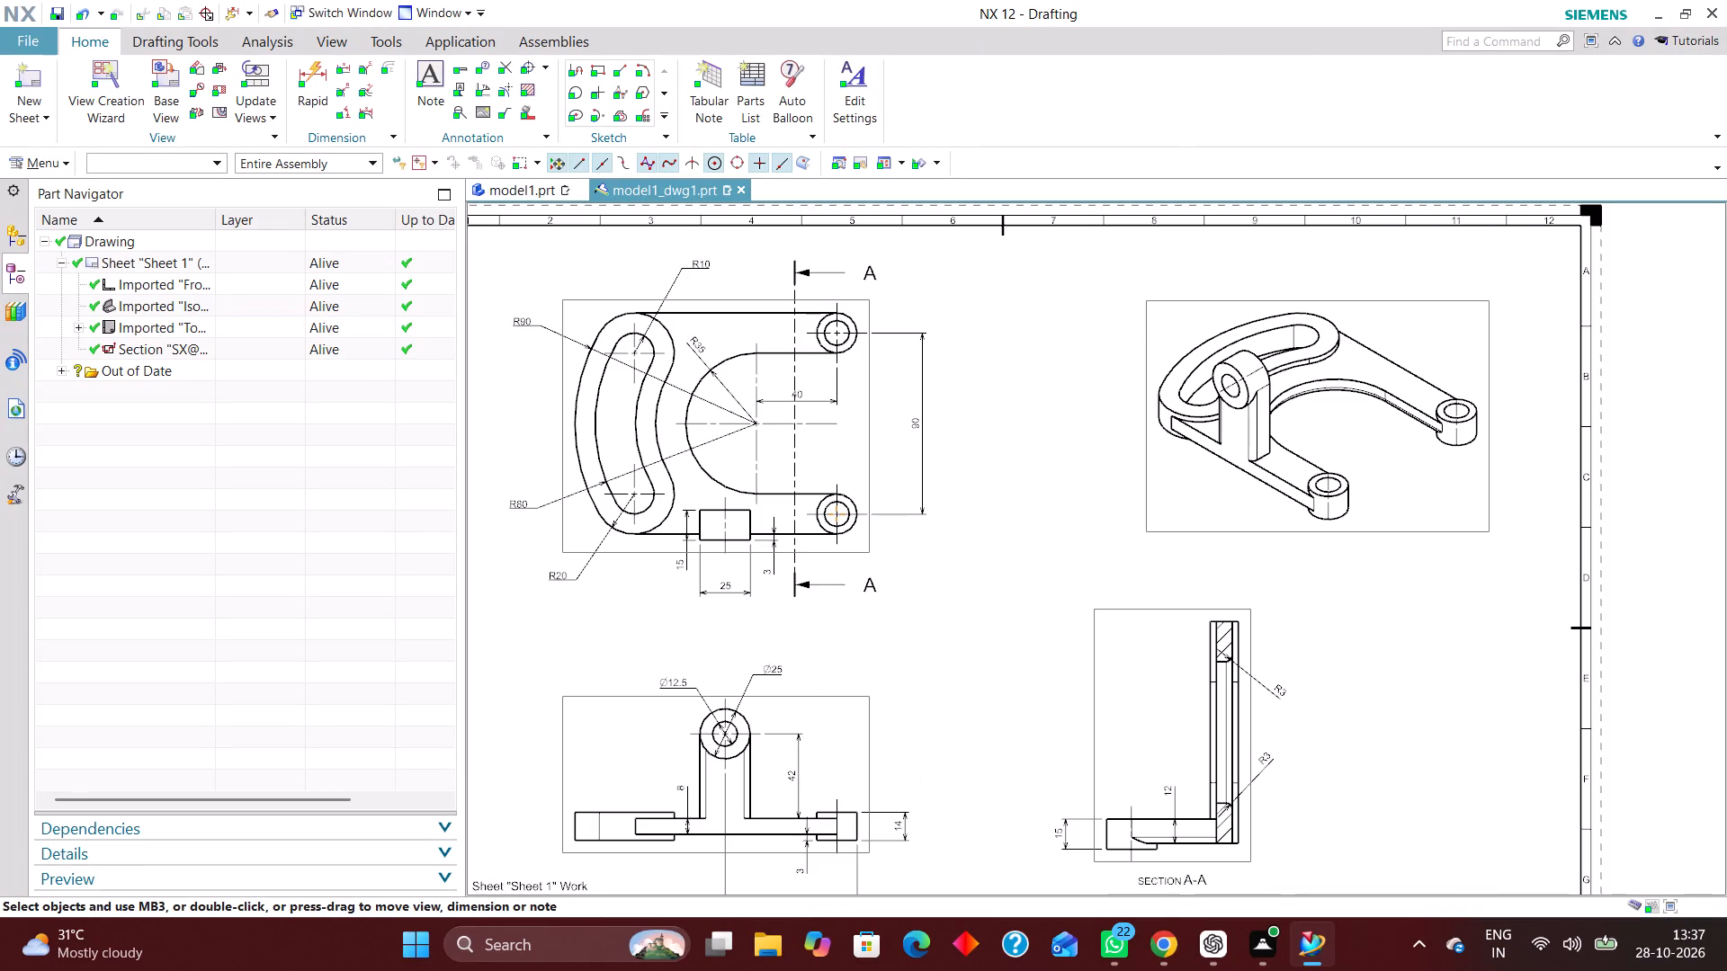
pyautogui.moveTo(1075, 495); pyautogui.dragTo(1047, 631, button='right')
pyautogui.moveTo(1051, 546); pyautogui.dragTo(935, 648, button='right')
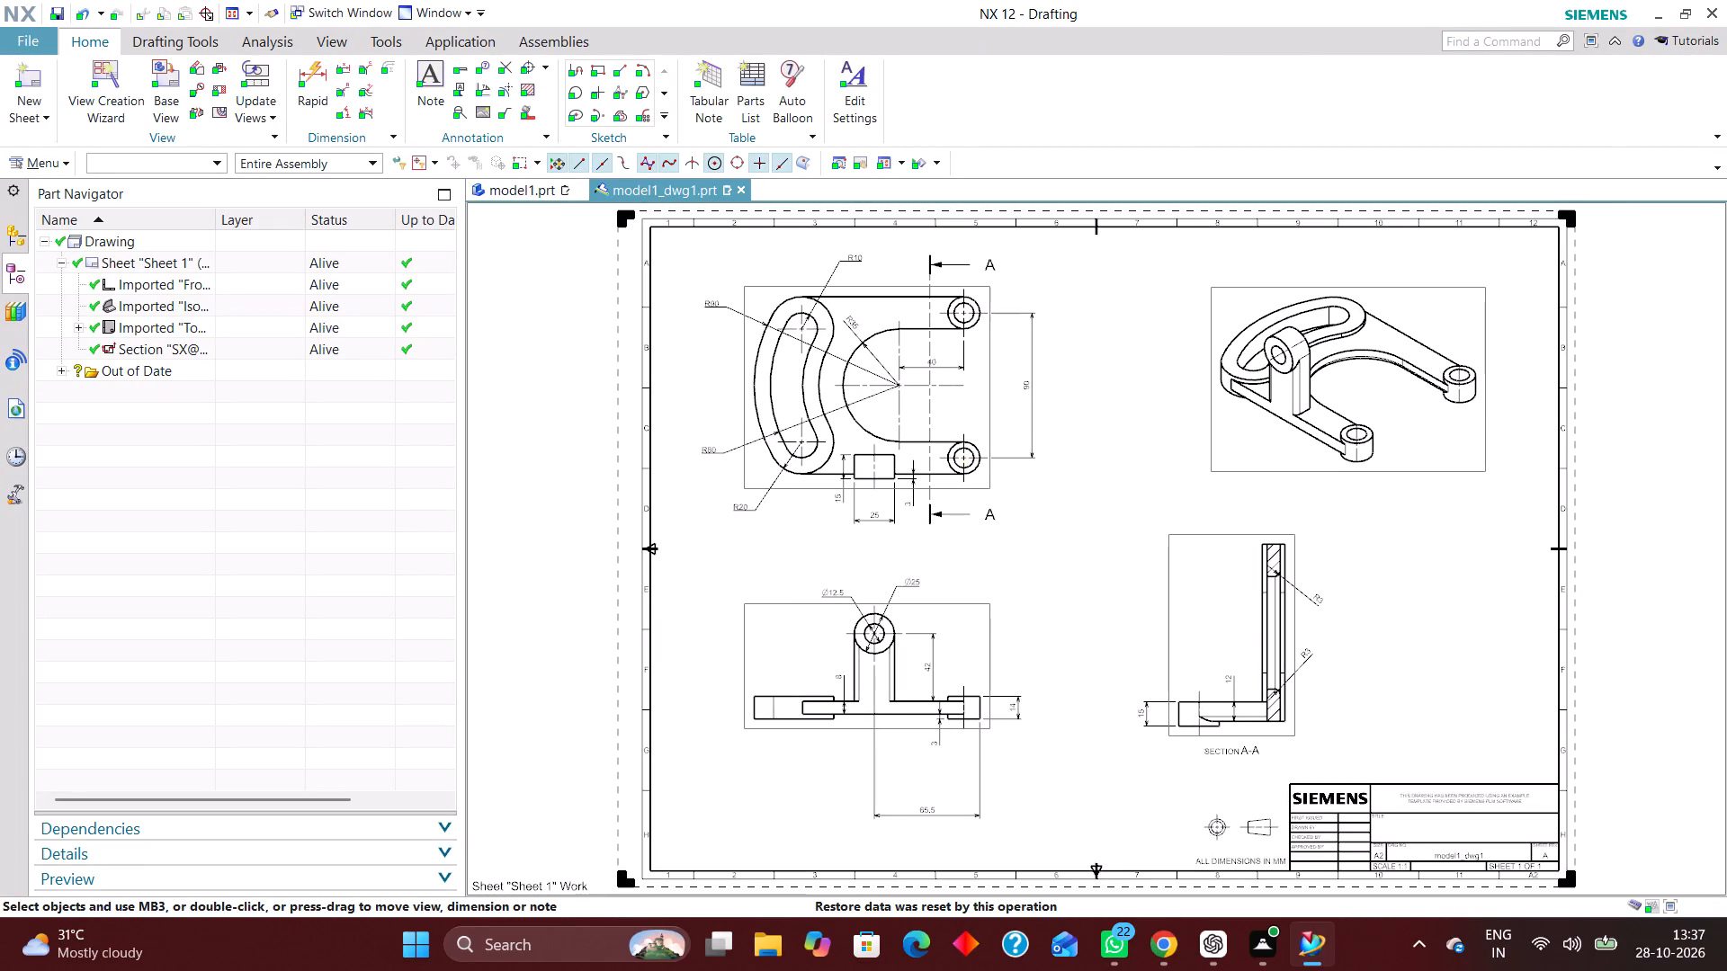
pyautogui.scroll(2, 1340, 819)
pyautogui.scroll(-2, 1222, 751)
pyautogui.scroll(2, 1267, 810)
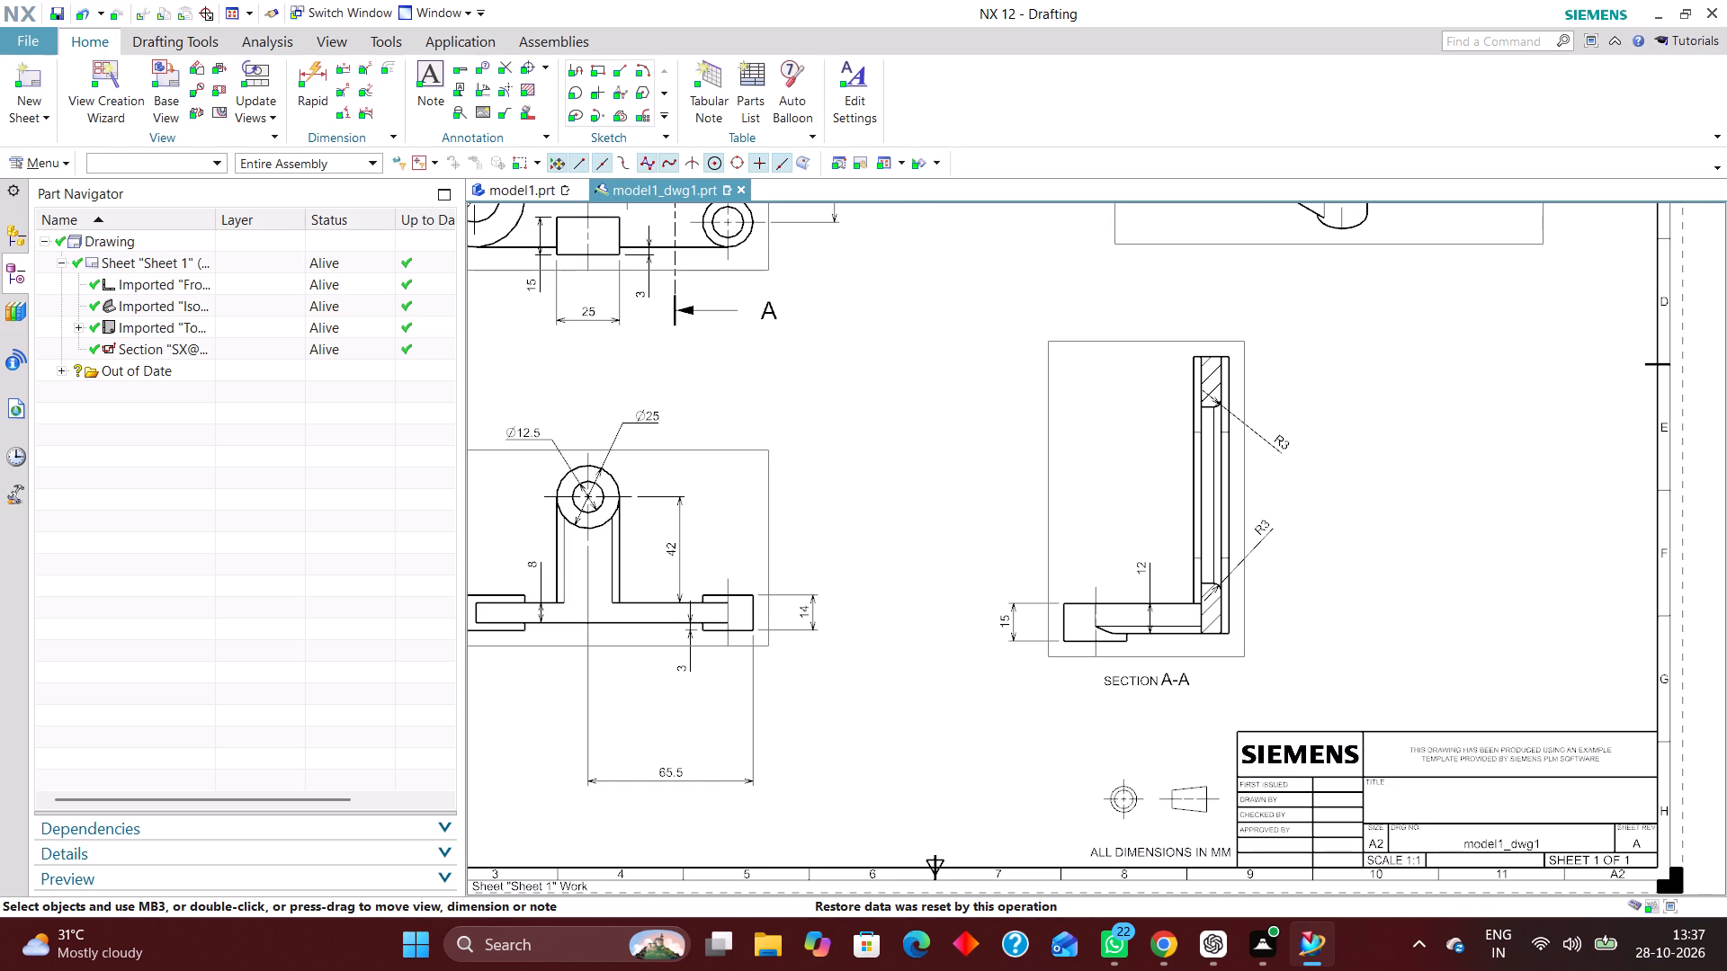
pyautogui.moveTo(992, 368); pyautogui.dragTo(889, 513, button='right')
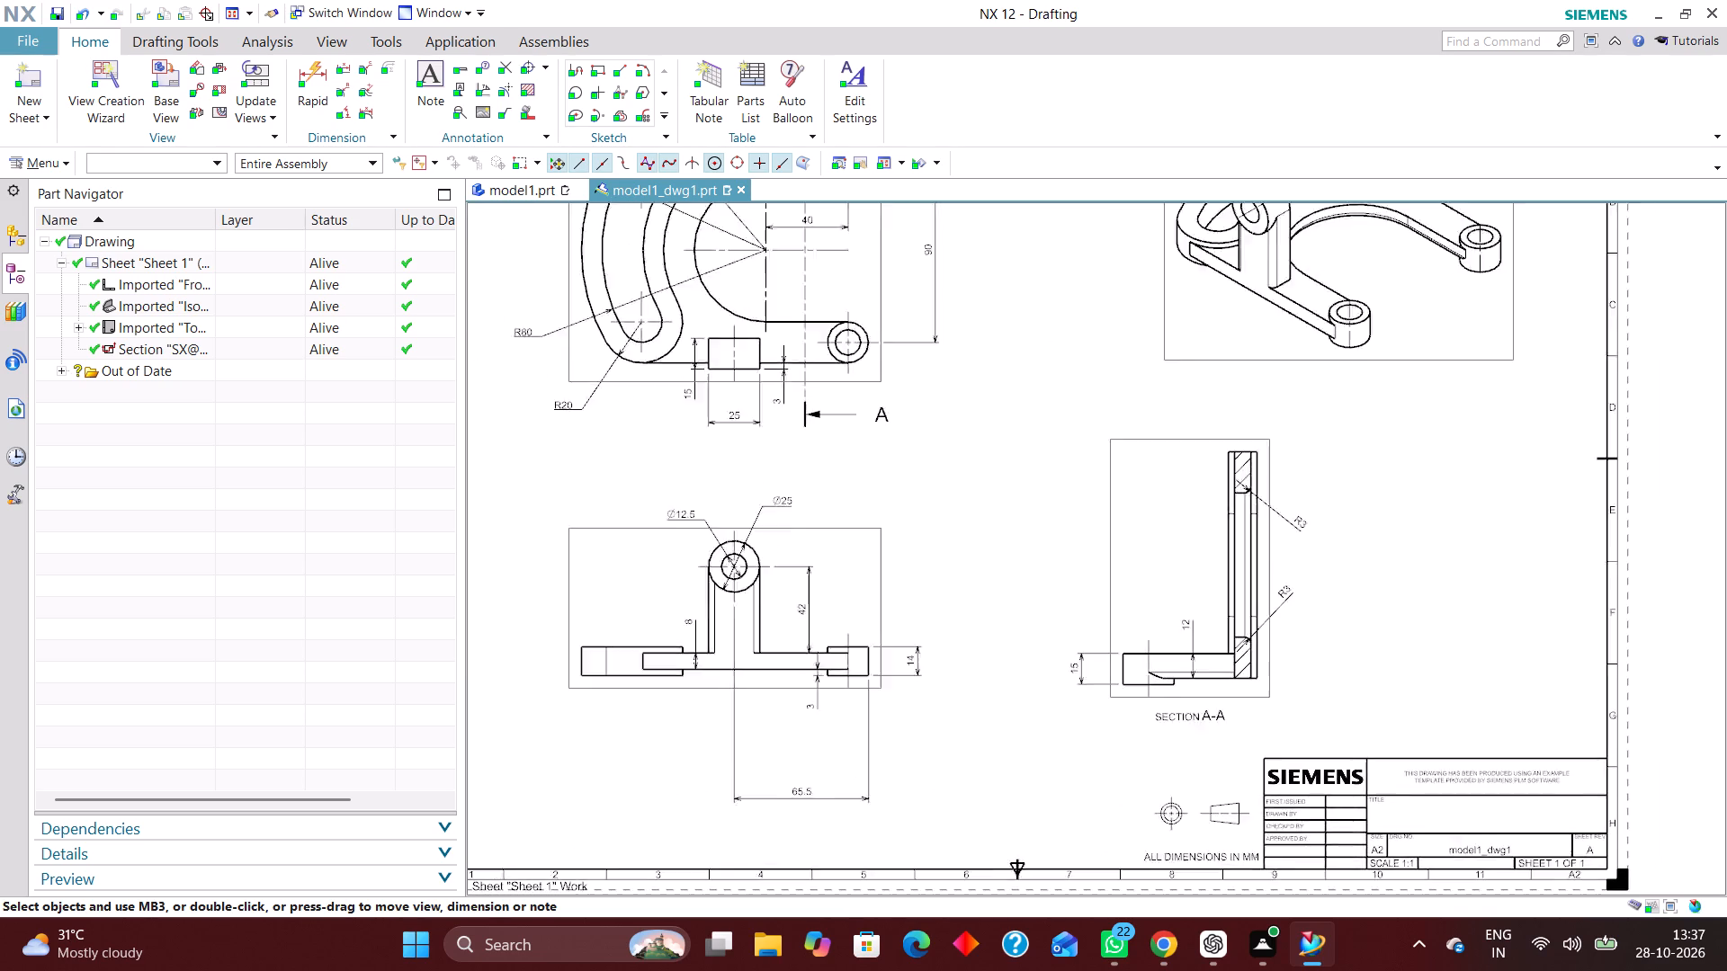
pyautogui.rightClick(614, 744)
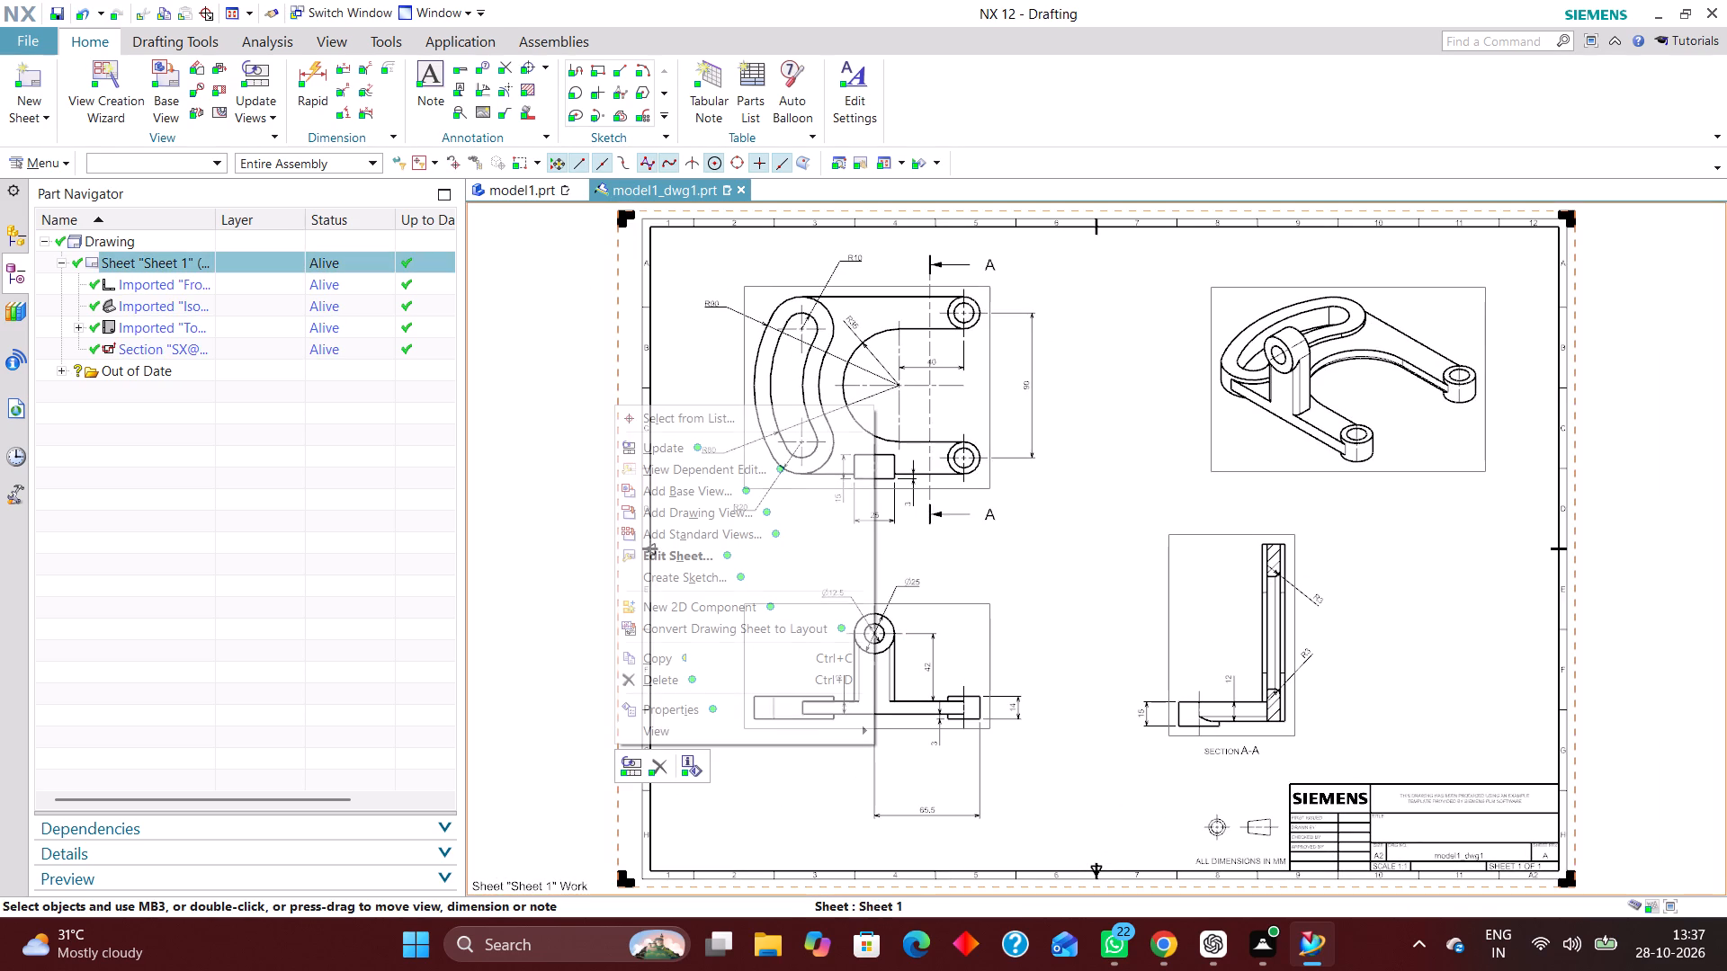
pyautogui.click(720, 548)
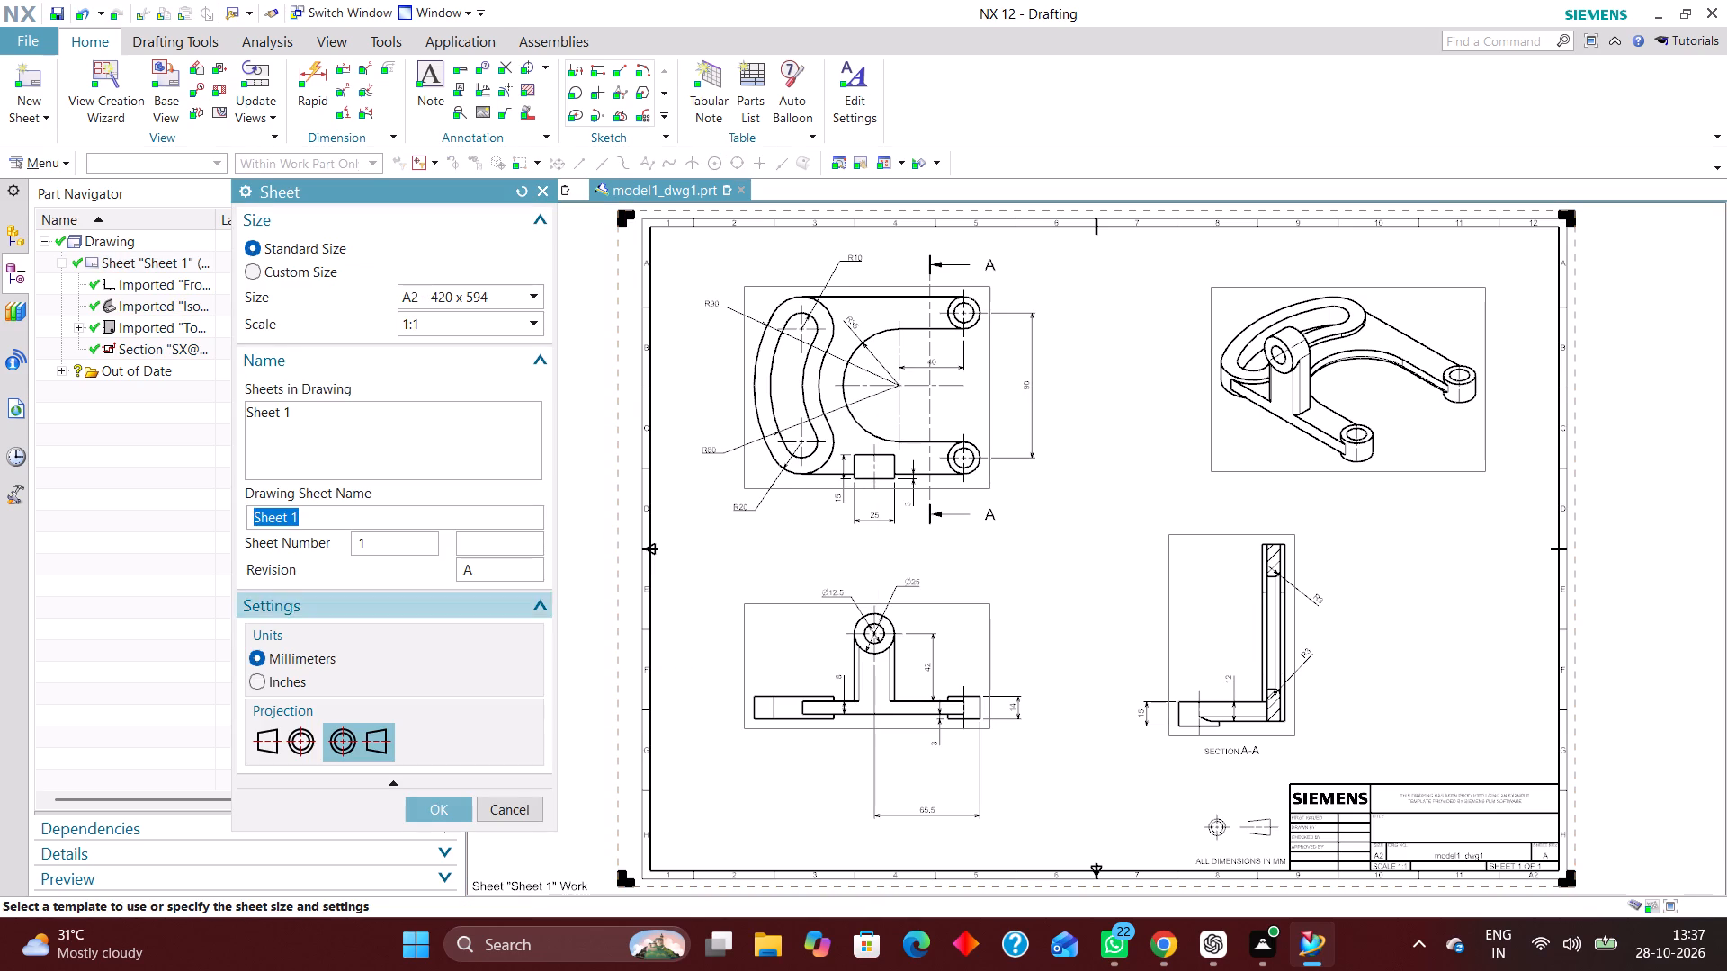
pyautogui.click(296, 744)
pyautogui.click(432, 812)
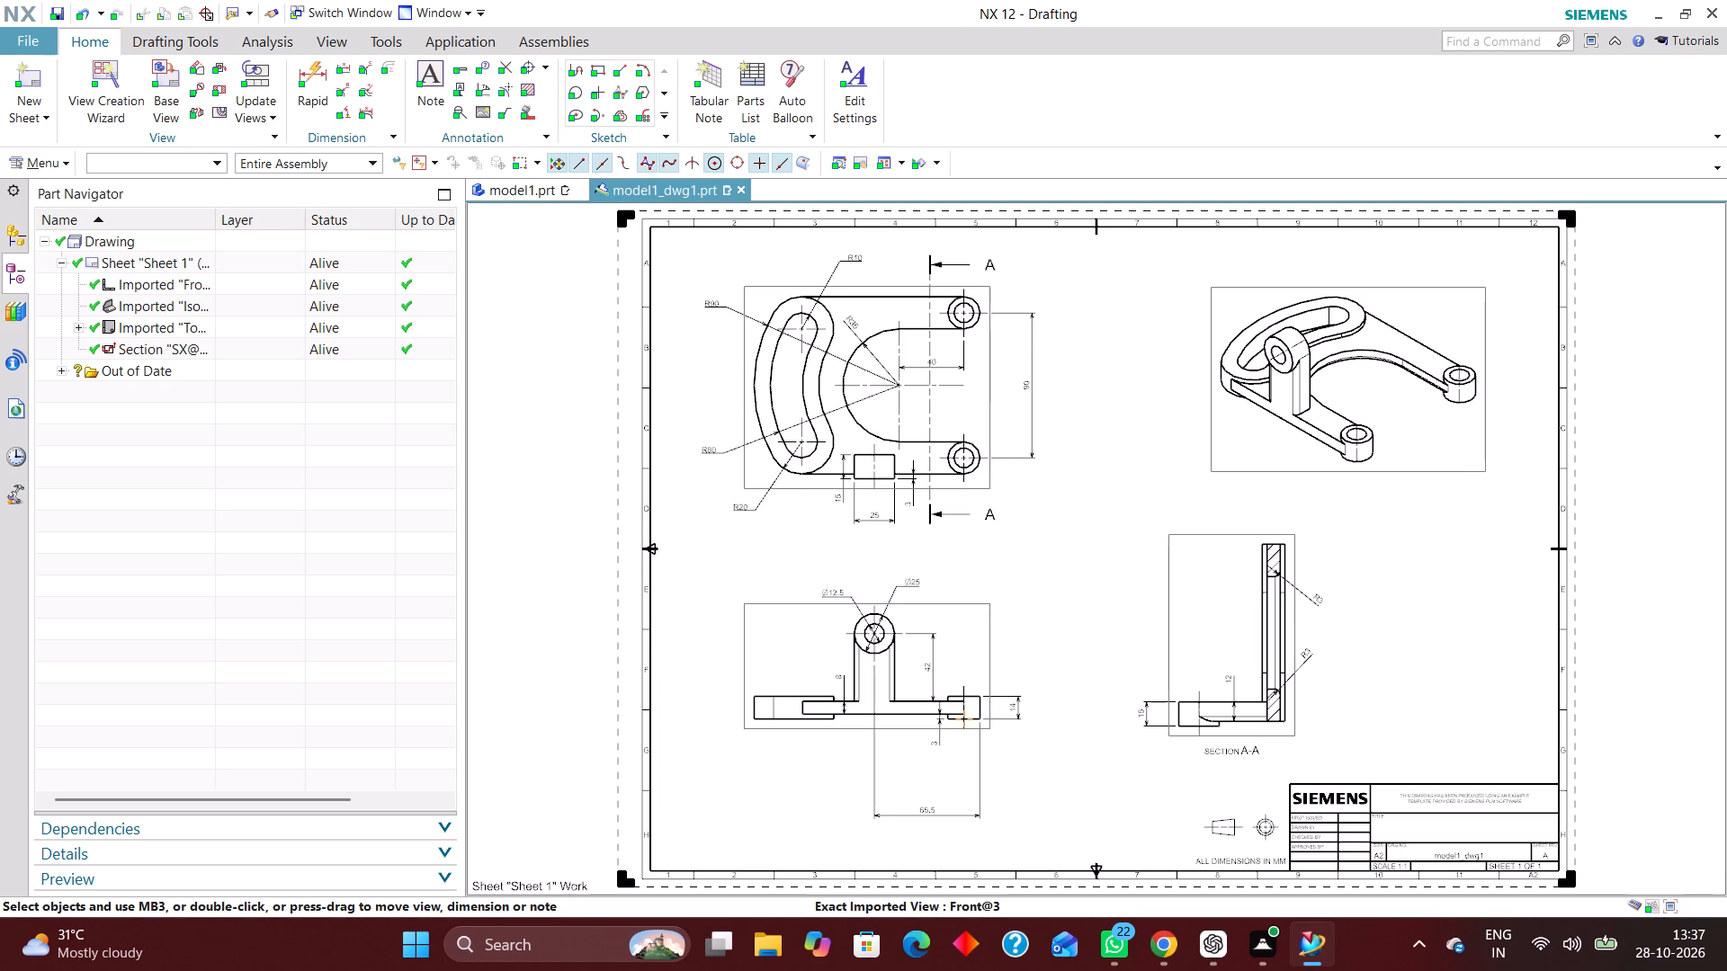
# Show a label below the isometric view, with the label type set to the view's name instead of a letter.
pyautogui.rightClick(1398, 474)
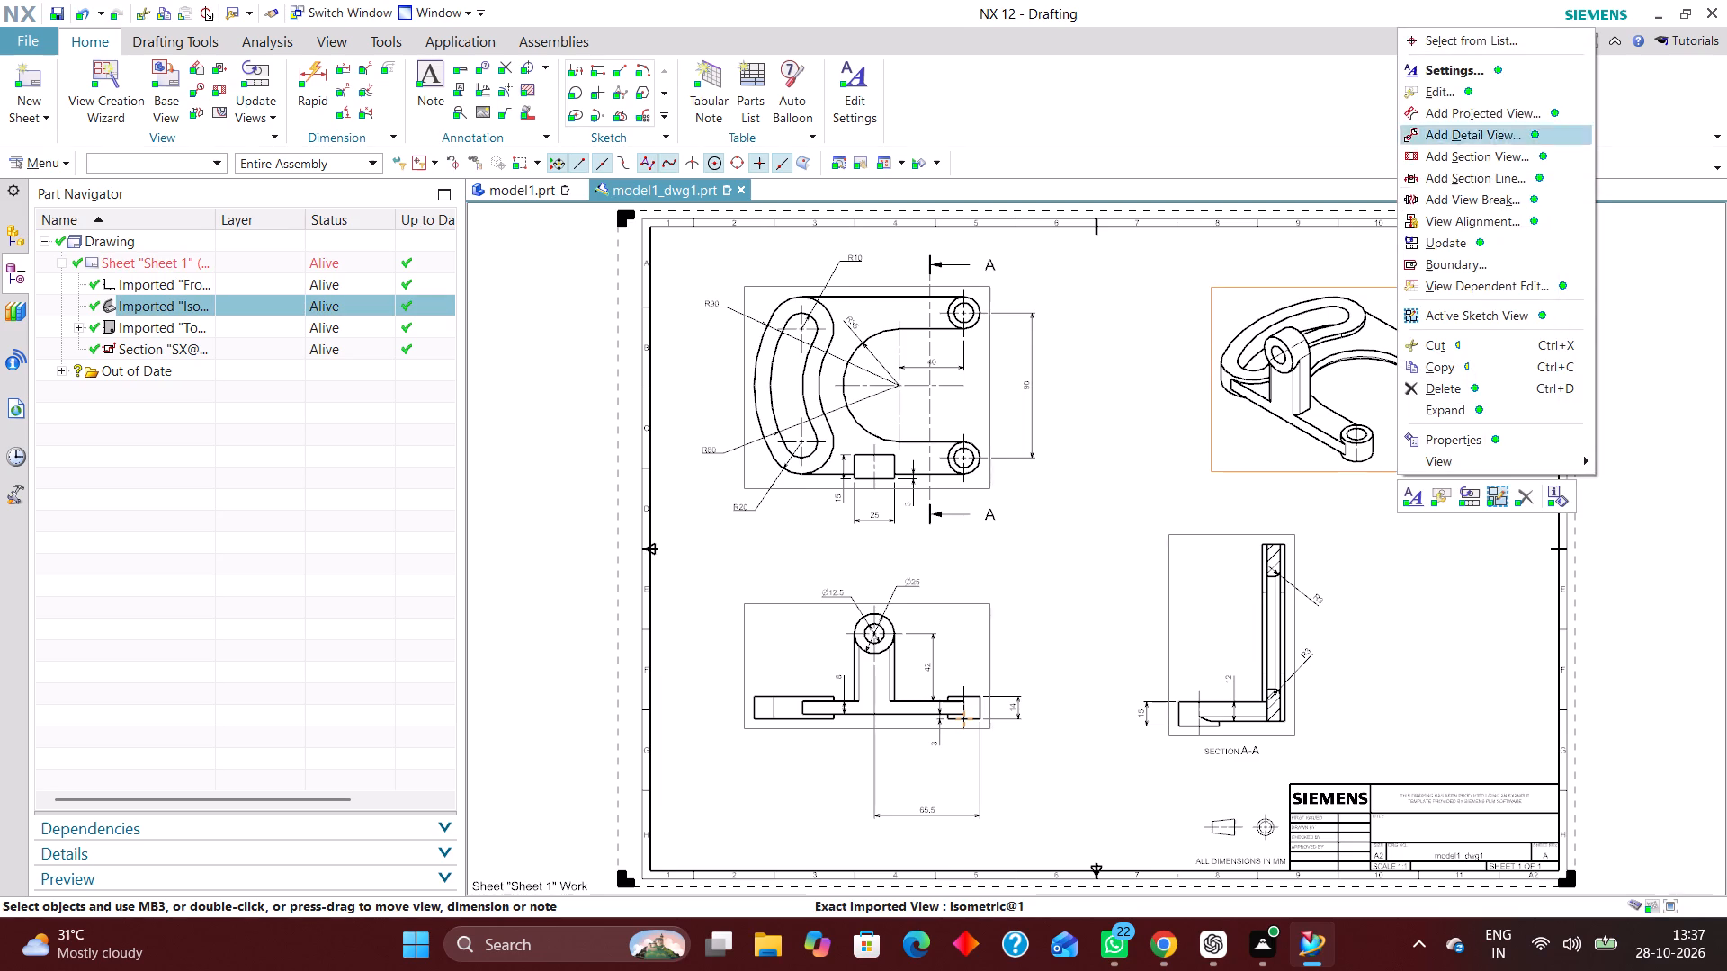
pyautogui.click(1476, 75)
pyautogui.click(431, 276)
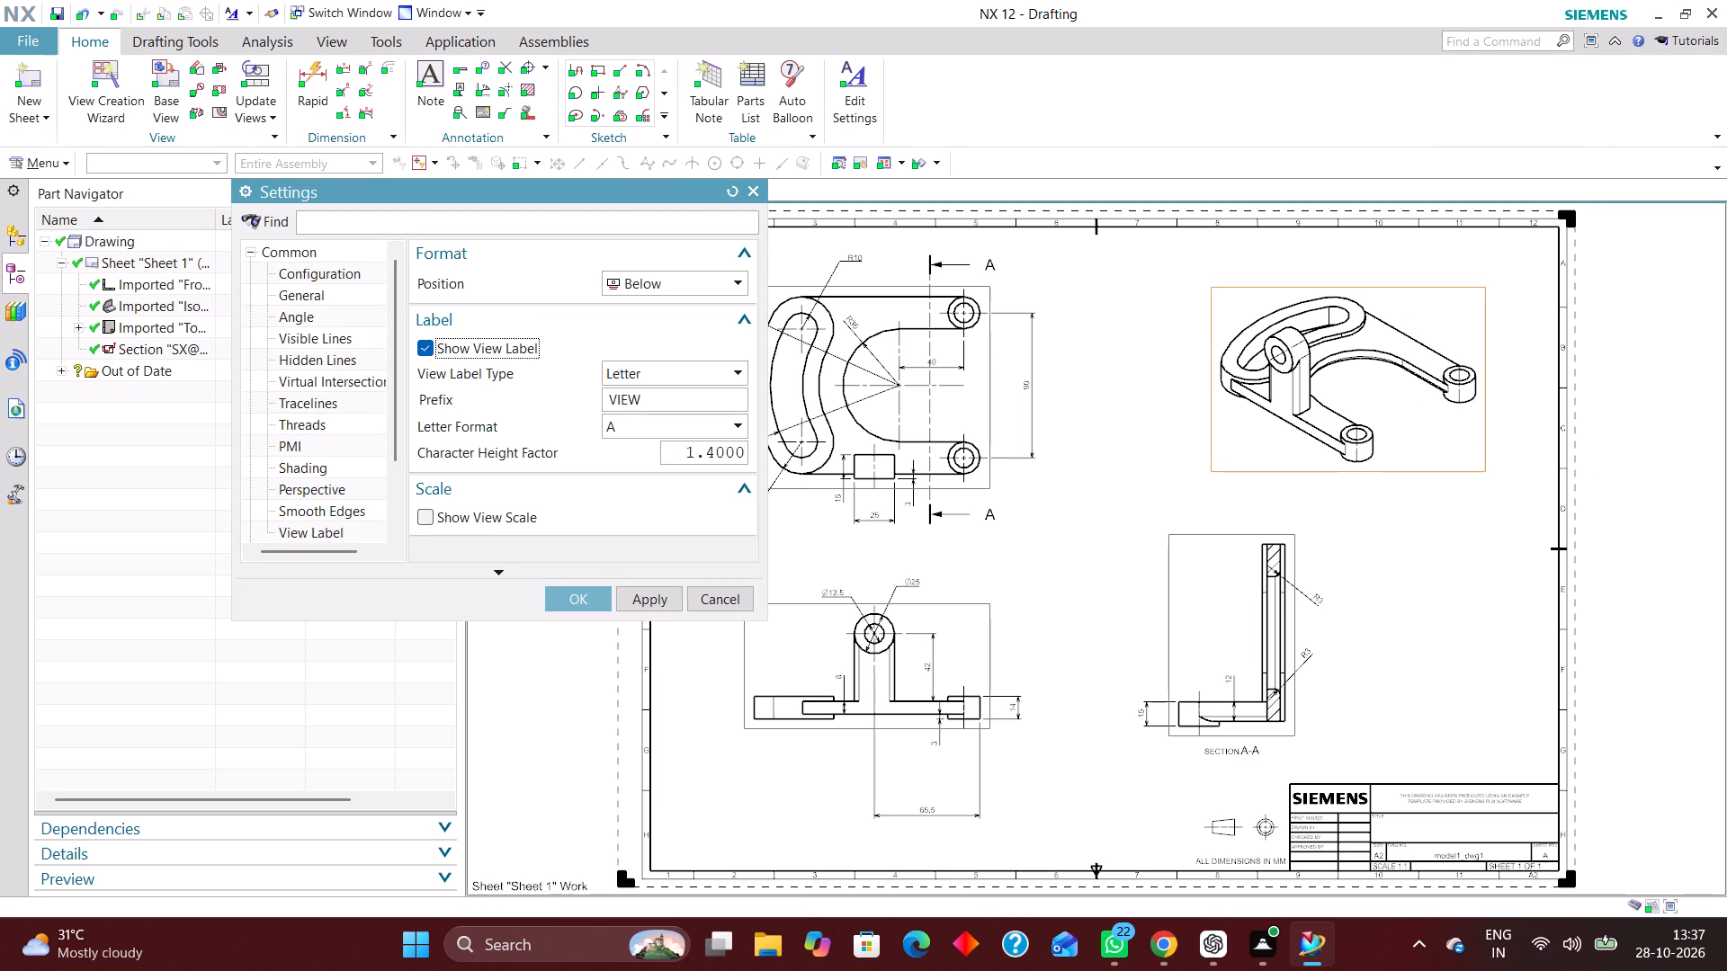
pyautogui.click(692, 373)
pyautogui.click(683, 406)
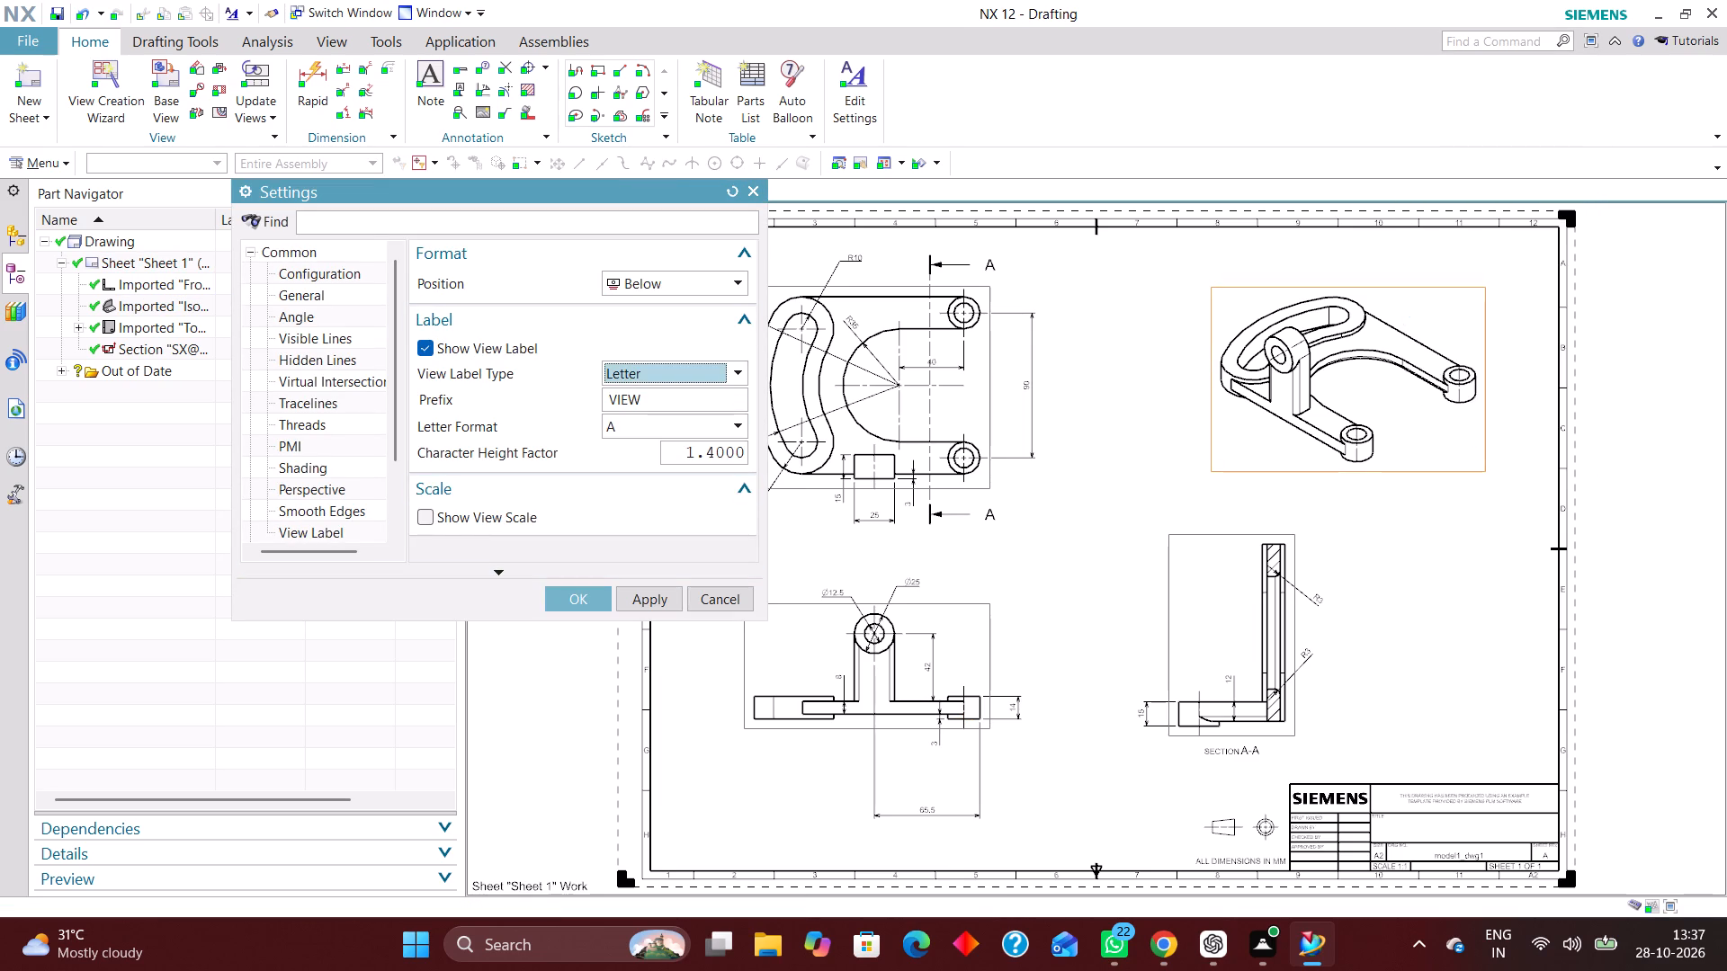
pyautogui.click(657, 369)
pyautogui.click(655, 393)
pyautogui.click(595, 602)
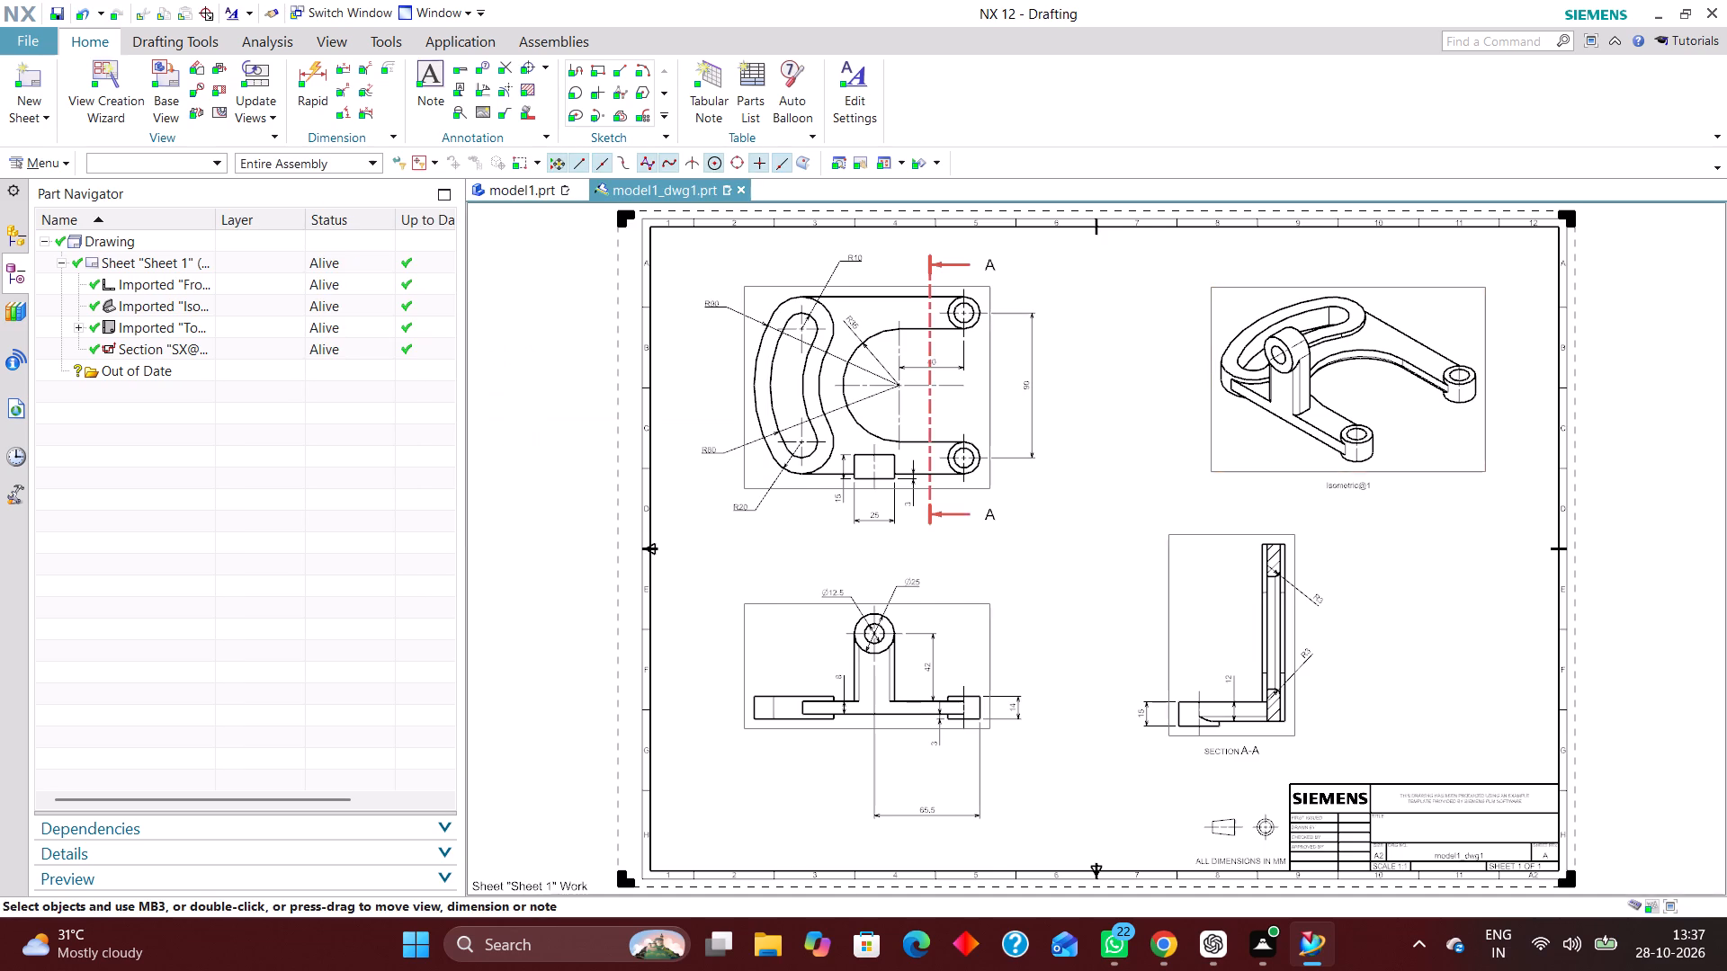
# Show a view-name label for the top view and place it beside the 25 dimension, below the curved slot.
pyautogui.rightClick(801, 492)
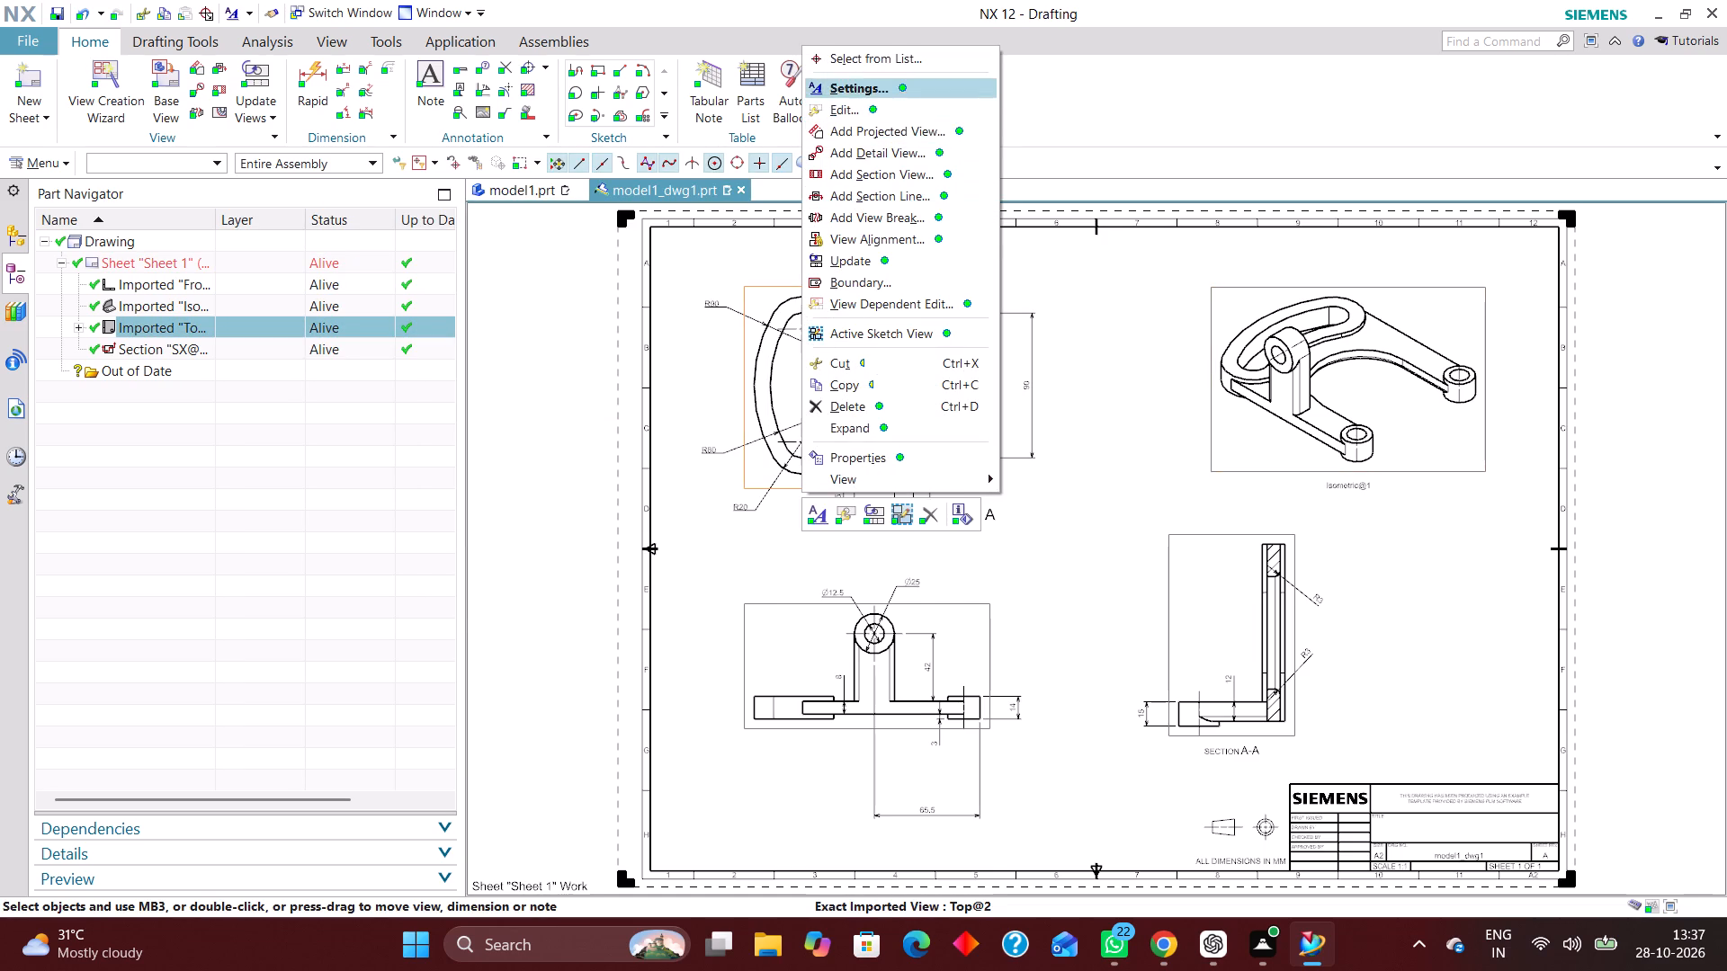
pyautogui.click(851, 82)
pyautogui.click(424, 277)
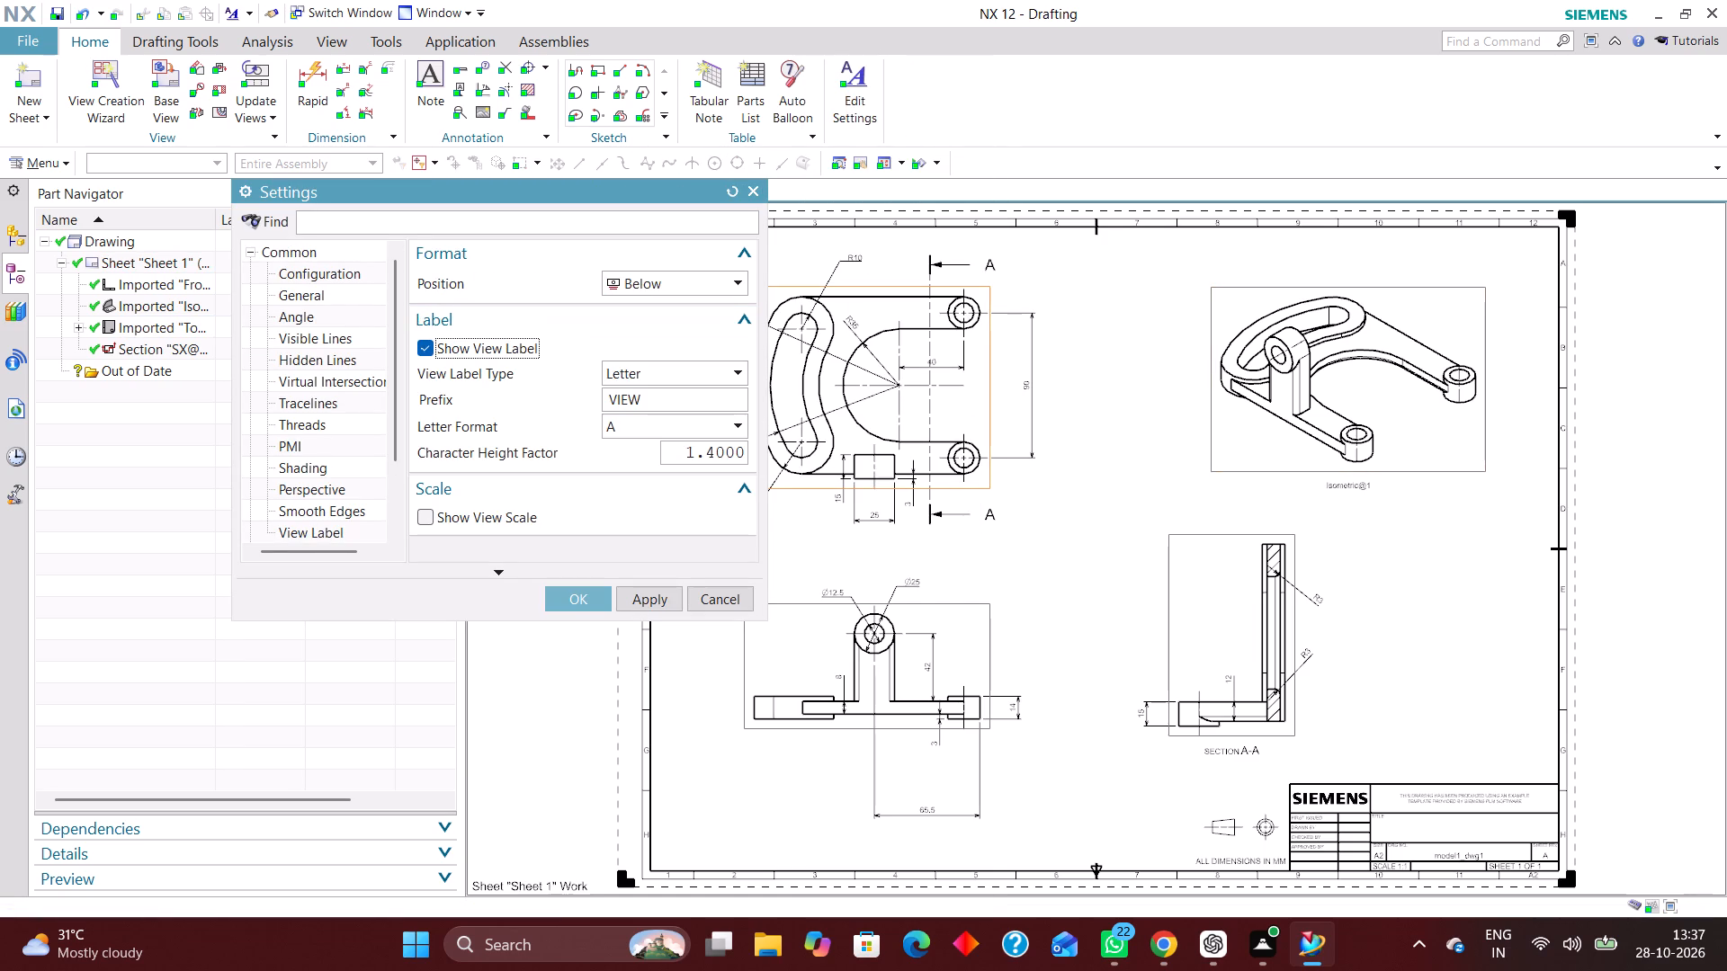
pyautogui.click(642, 368)
pyautogui.click(642, 396)
pyautogui.click(586, 594)
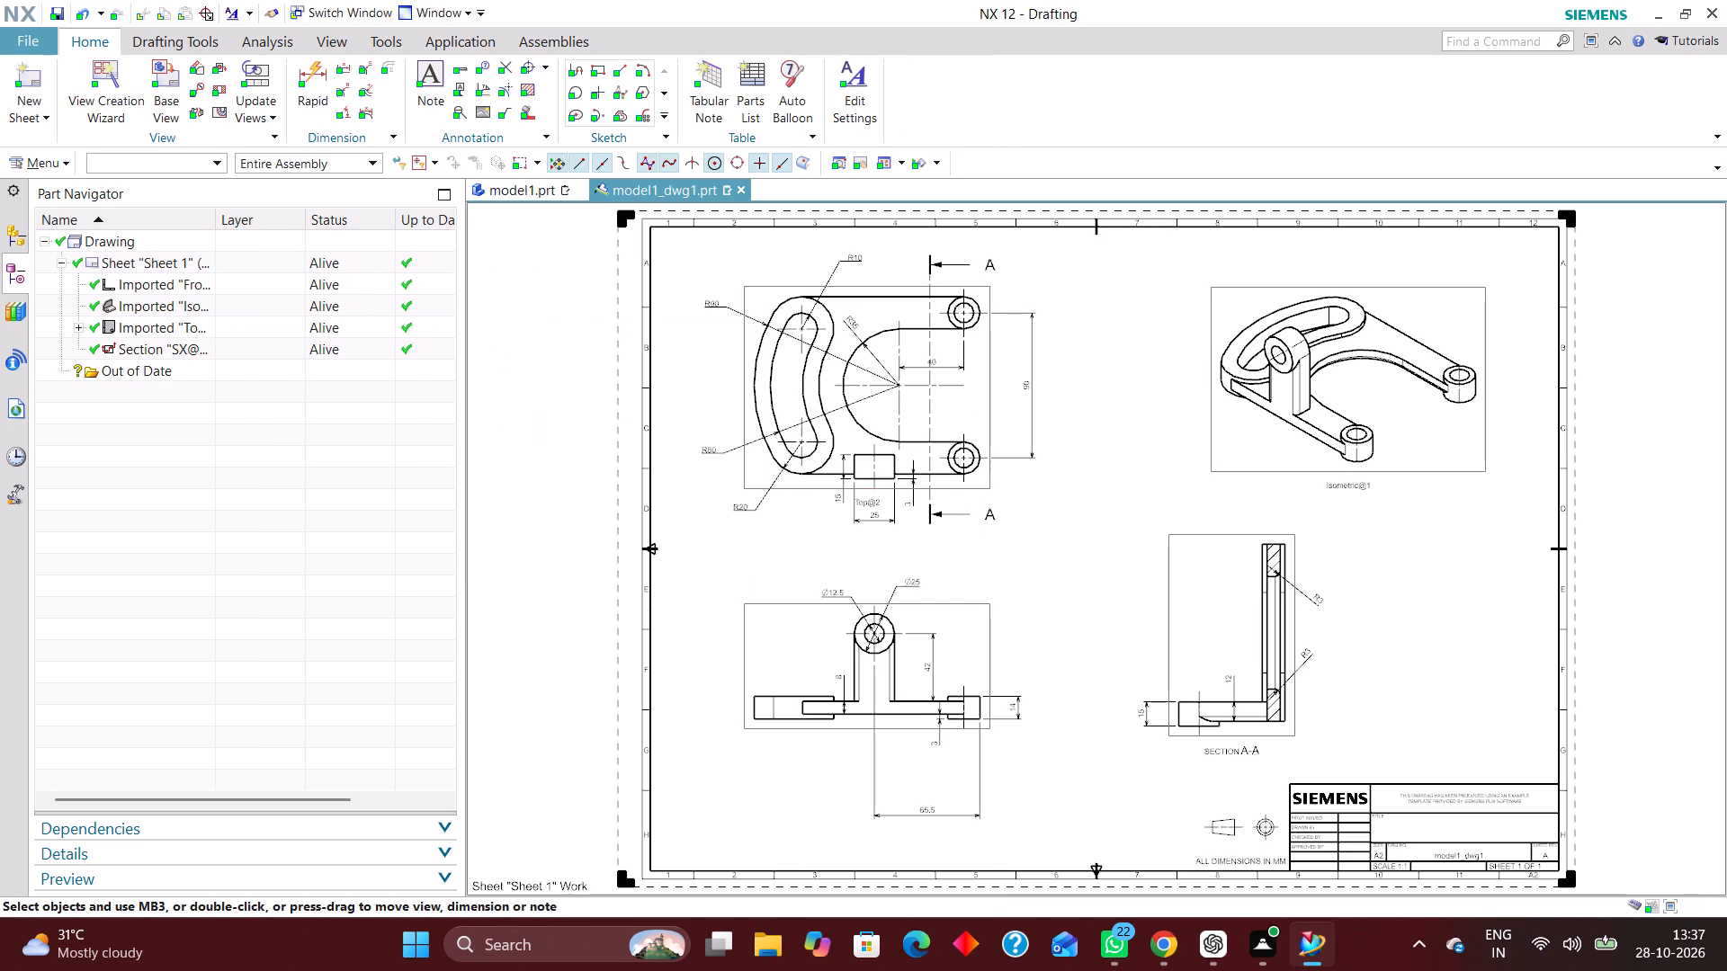
pyautogui.scroll(3, 875, 503)
pyautogui.moveTo(871, 503); pyautogui.dragTo(756, 516)
# Show a view-name label for the front view and place it below the base's left end, clear of the dimensions.
pyautogui.scroll(-3, 801, 443)
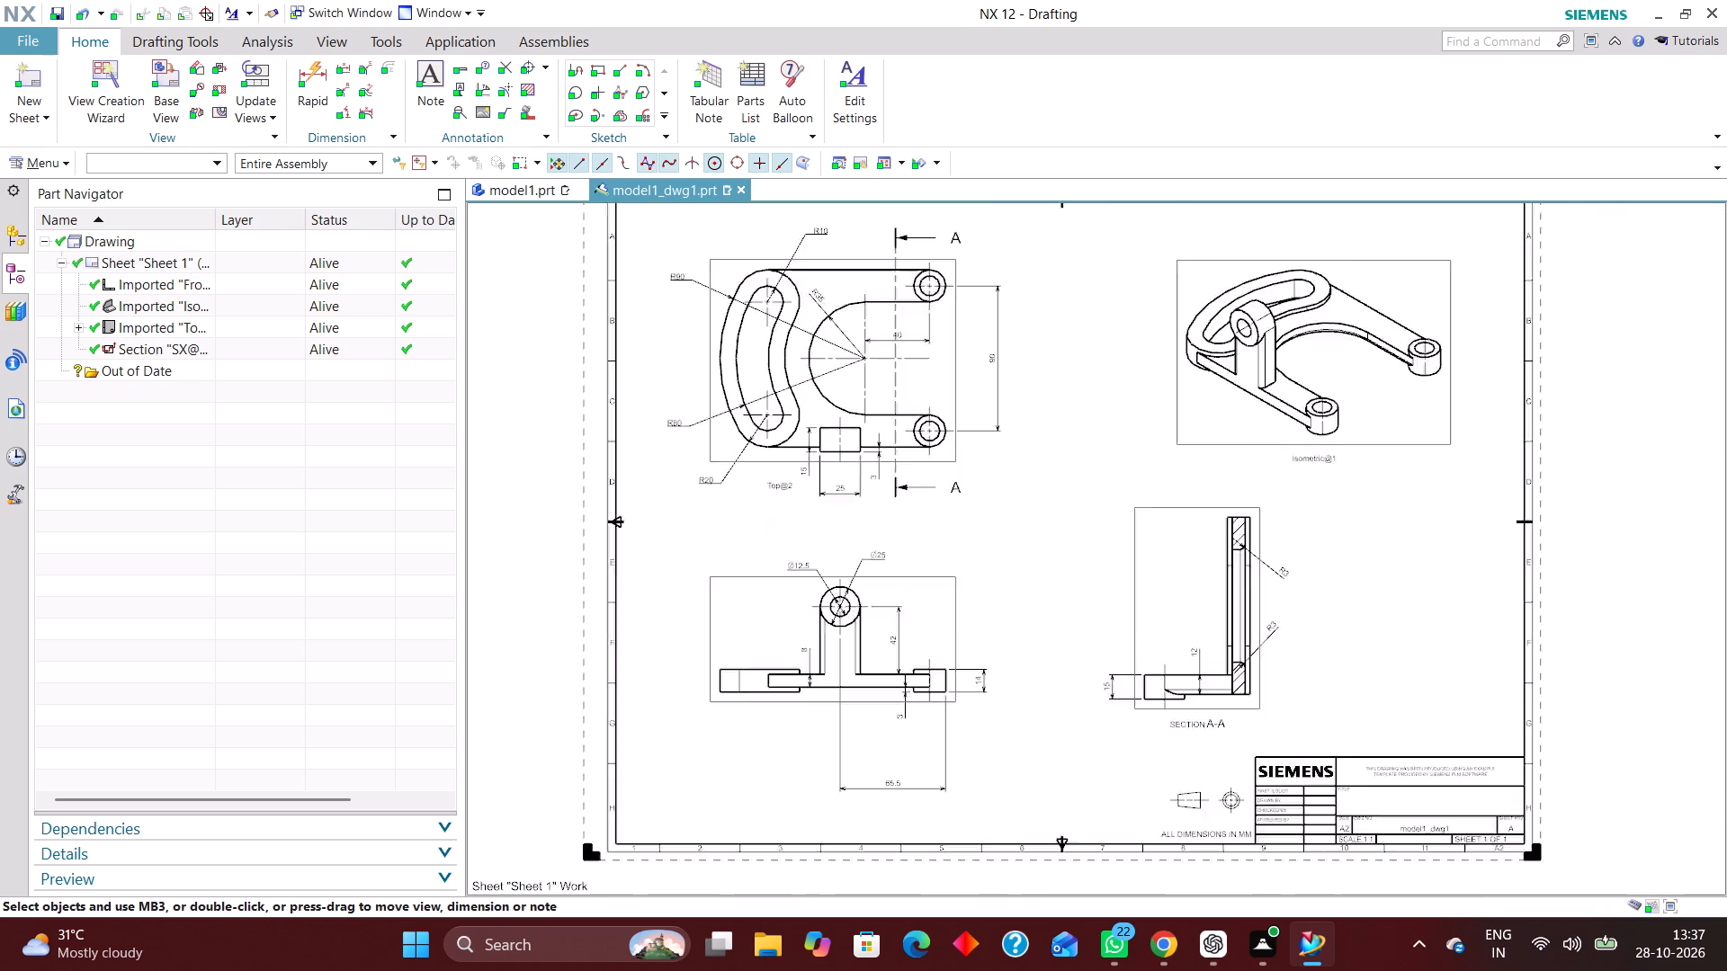
pyautogui.scroll(-1, 812, 456)
pyautogui.scroll(3, 828, 706)
pyautogui.rightClick(813, 602)
pyautogui.click(890, 192)
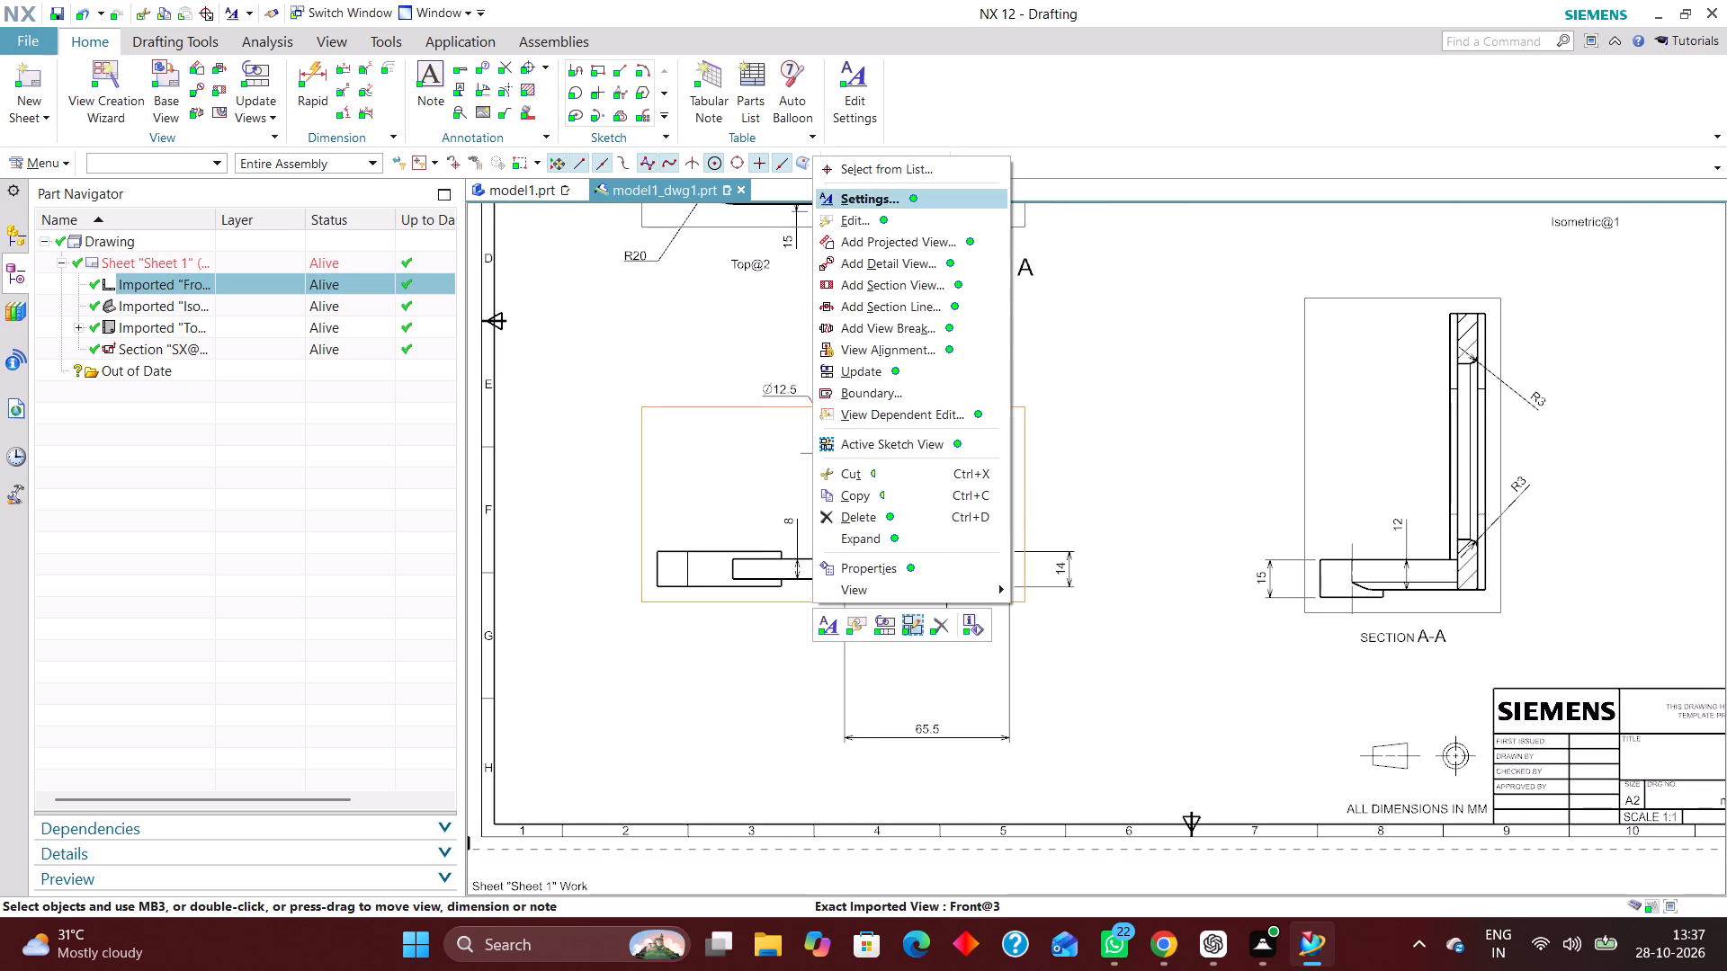
pyautogui.click(428, 282)
pyautogui.click(691, 372)
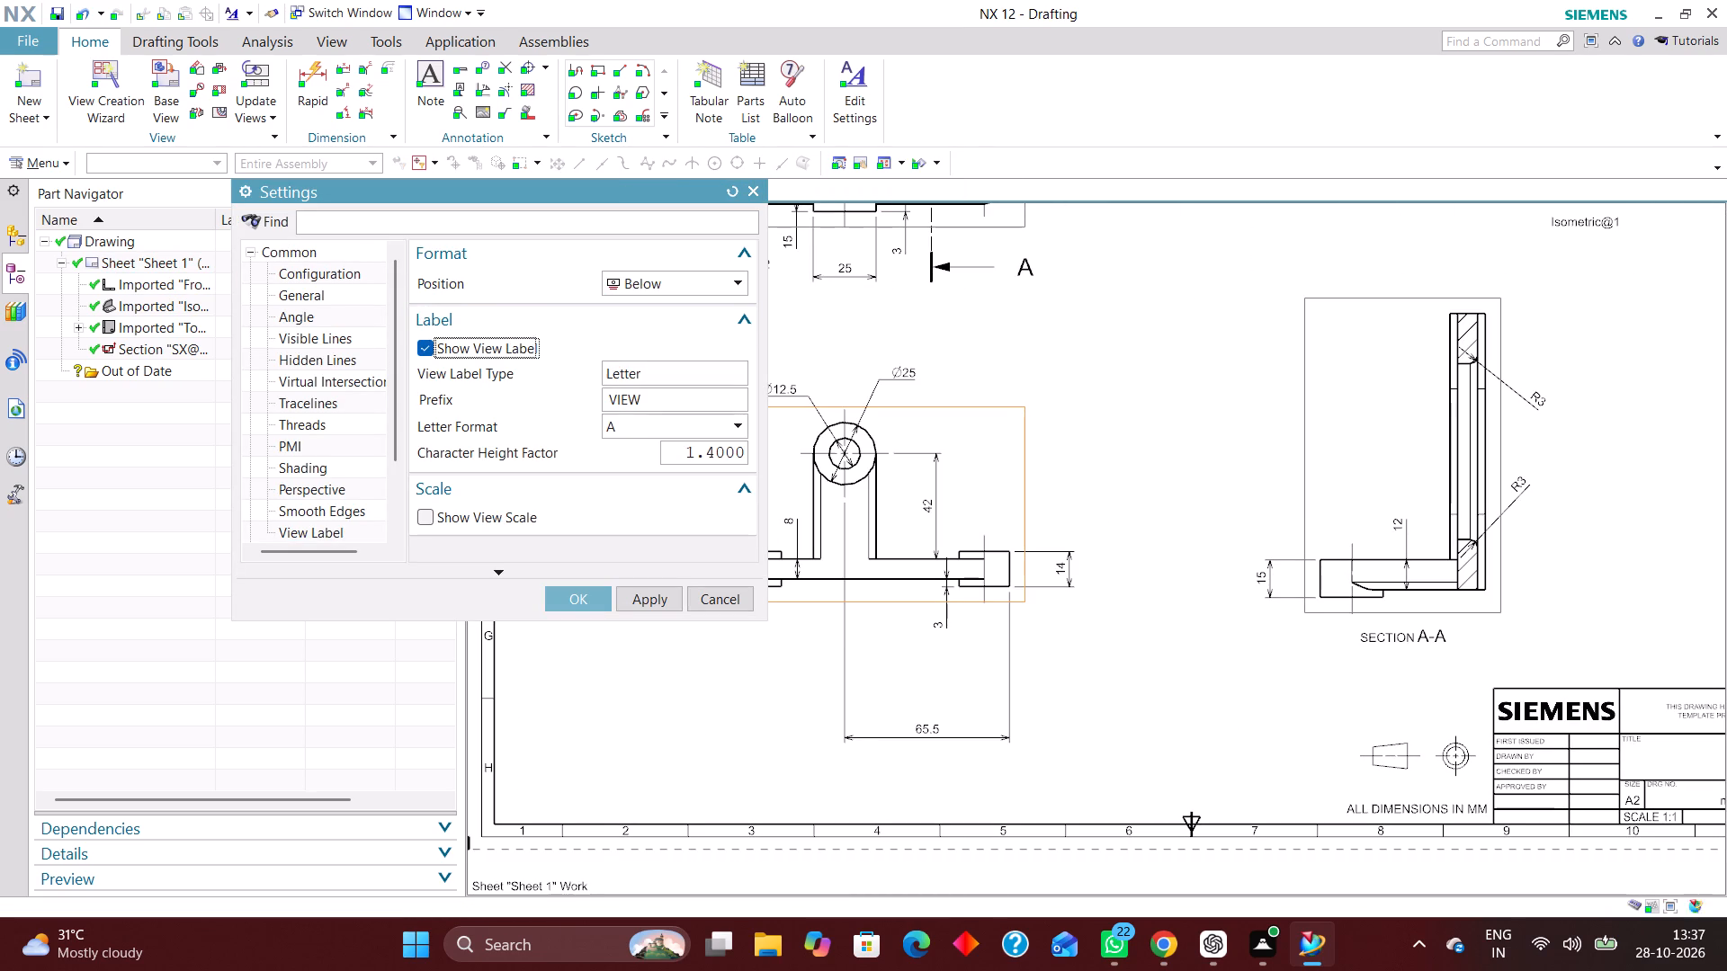
pyautogui.click(681, 401)
pyautogui.click(593, 602)
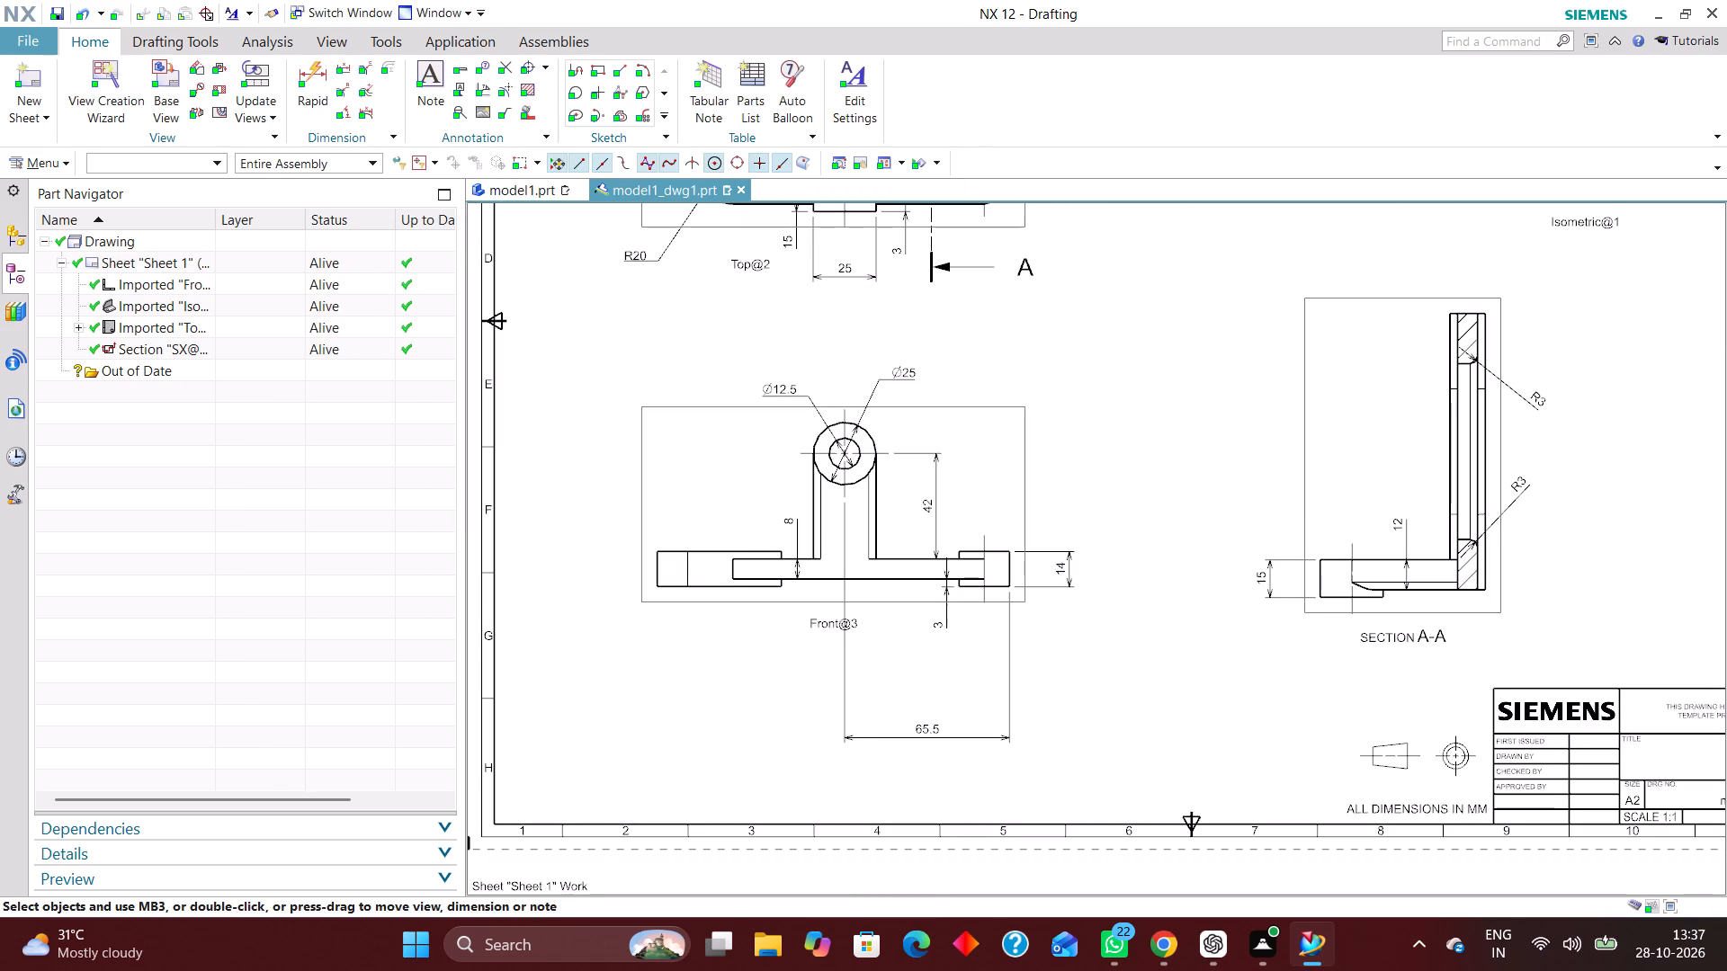
pyautogui.moveTo(820, 626); pyautogui.dragTo(713, 618)
# Change the section view's label type from letter to view name, keeping the label below the view.
pyautogui.scroll(-2, 668, 616)
pyautogui.scroll(3, 1180, 637)
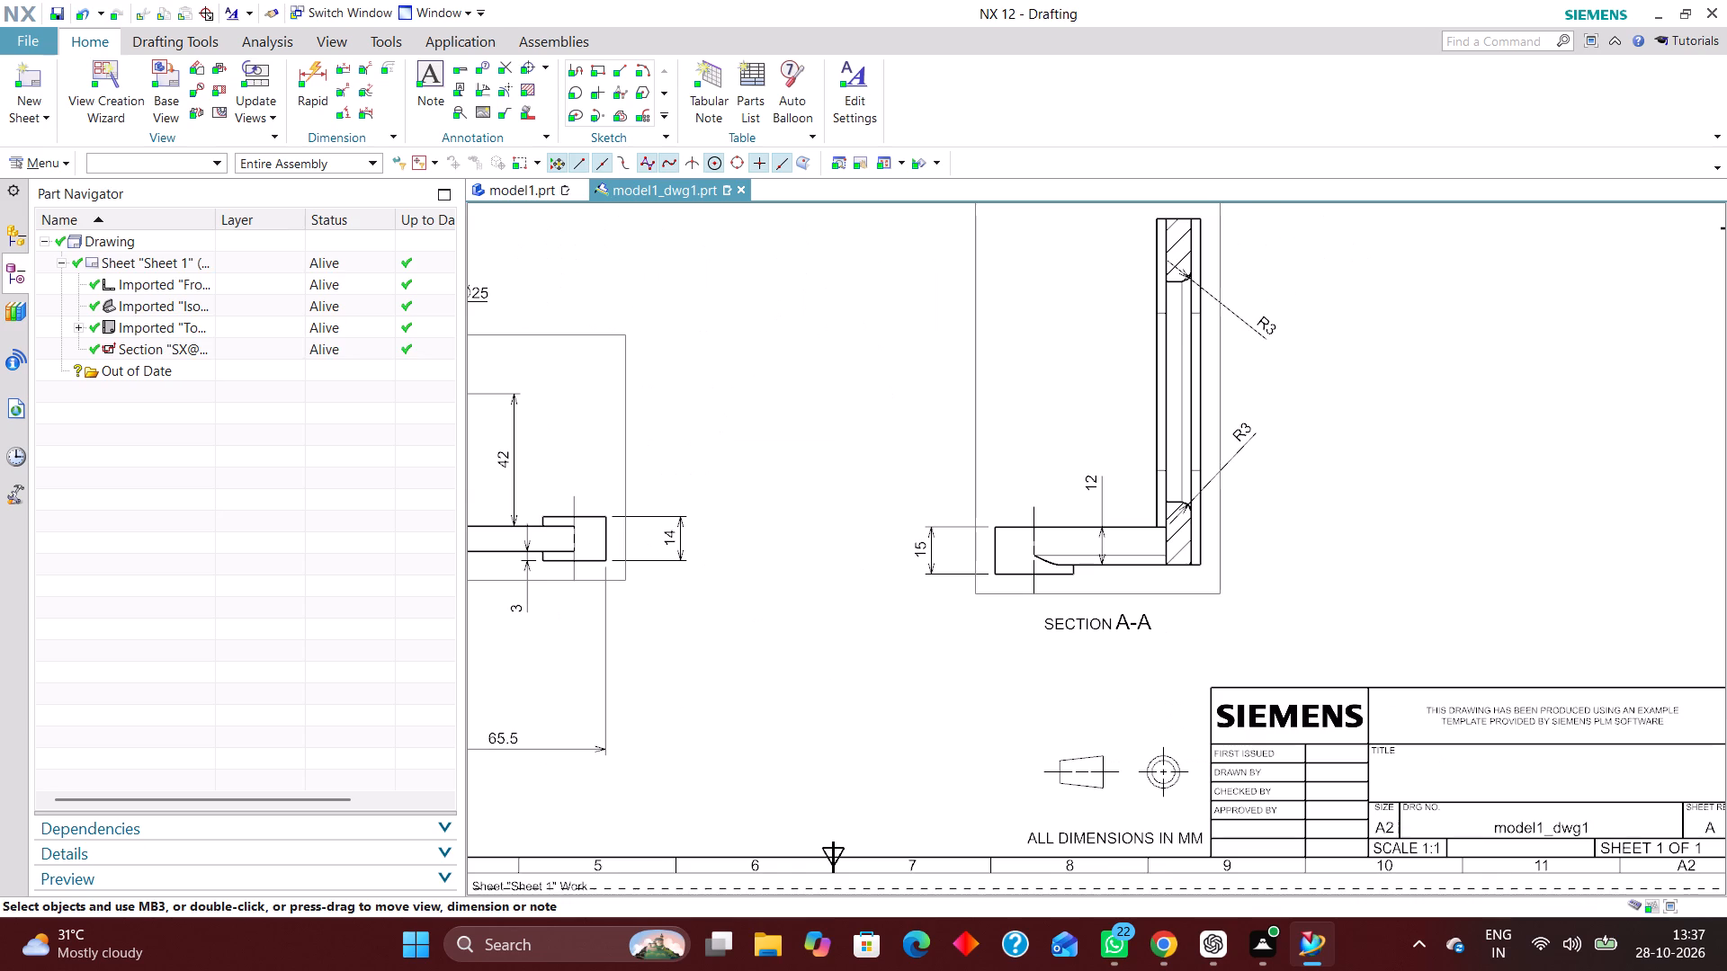
pyautogui.rightClick(1177, 594)
pyautogui.click(1284, 235)
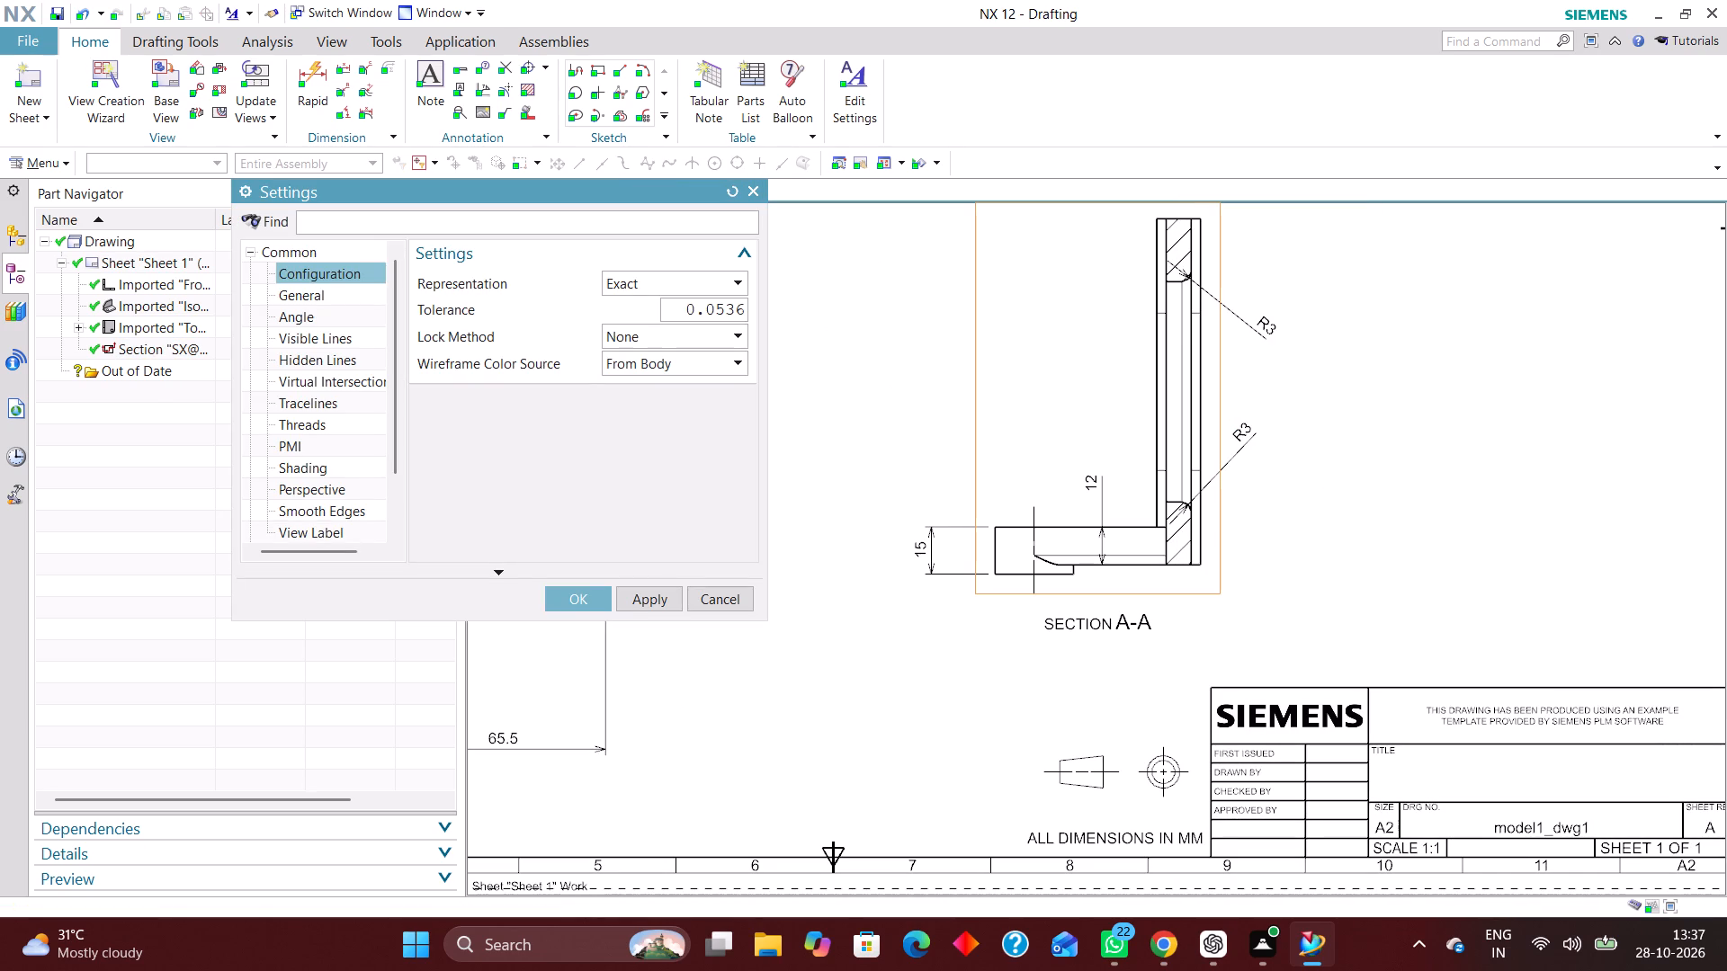
pyautogui.scroll(-6, 288, 489)
pyautogui.click(308, 487)
pyautogui.click(353, 533)
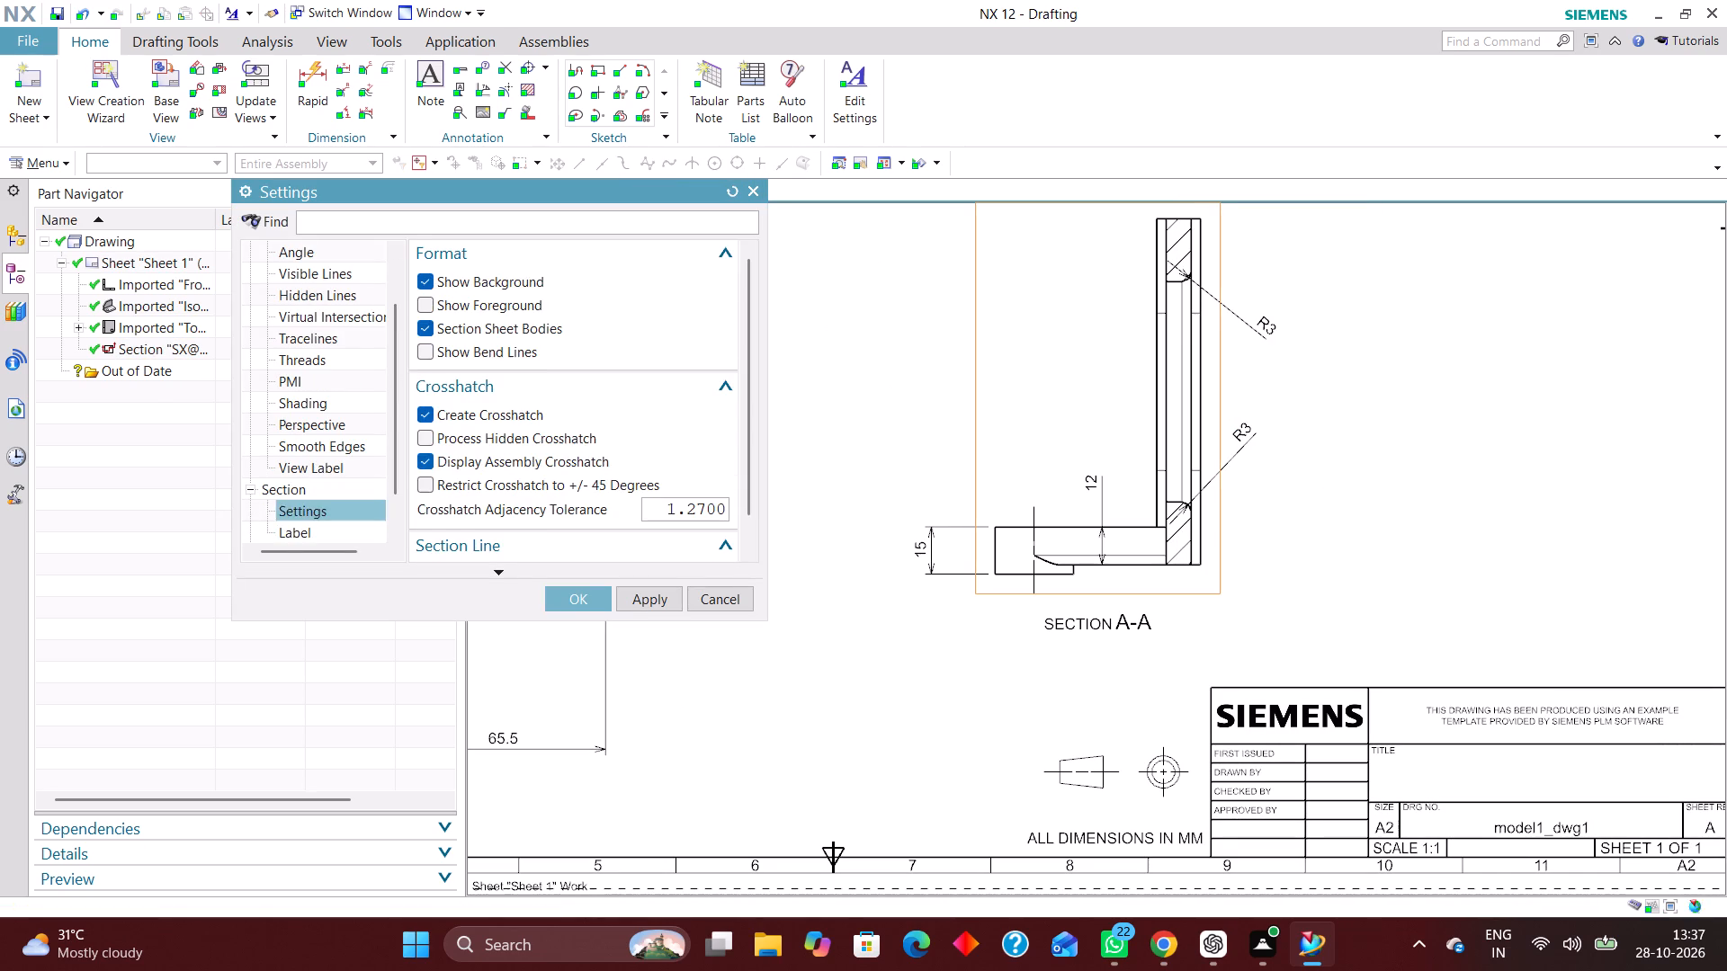
pyautogui.click(619, 274)
pyautogui.click(621, 294)
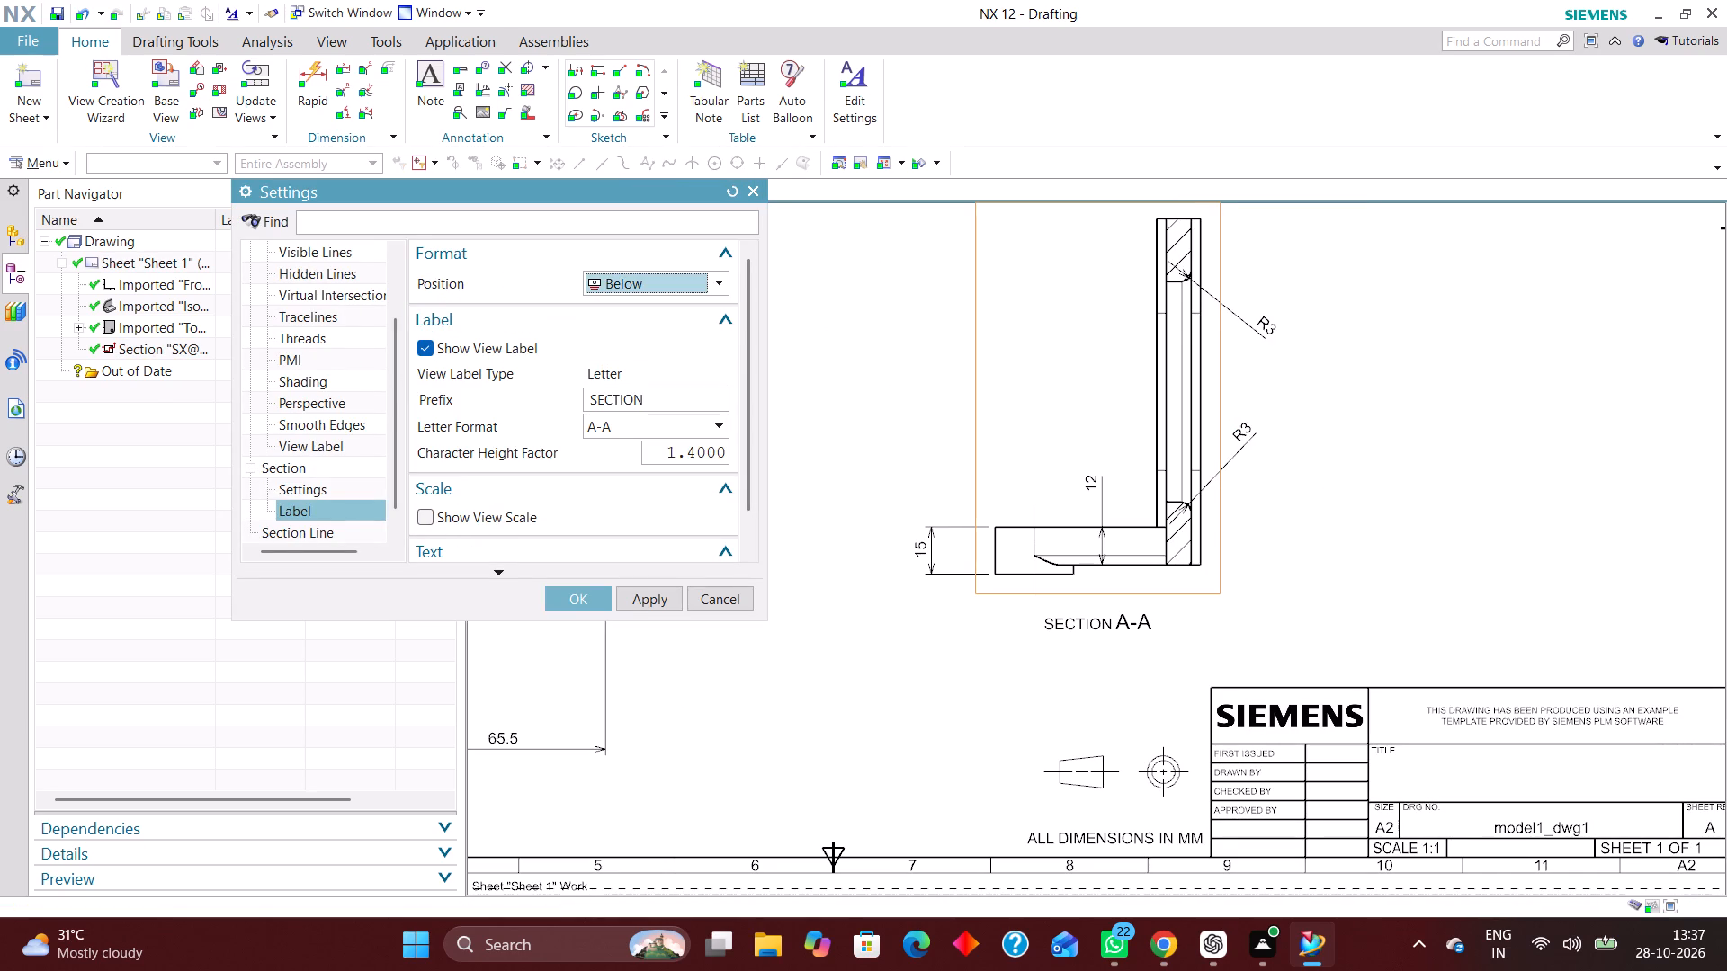
pyautogui.click(656, 375)
pyautogui.click(649, 391)
pyautogui.click(578, 596)
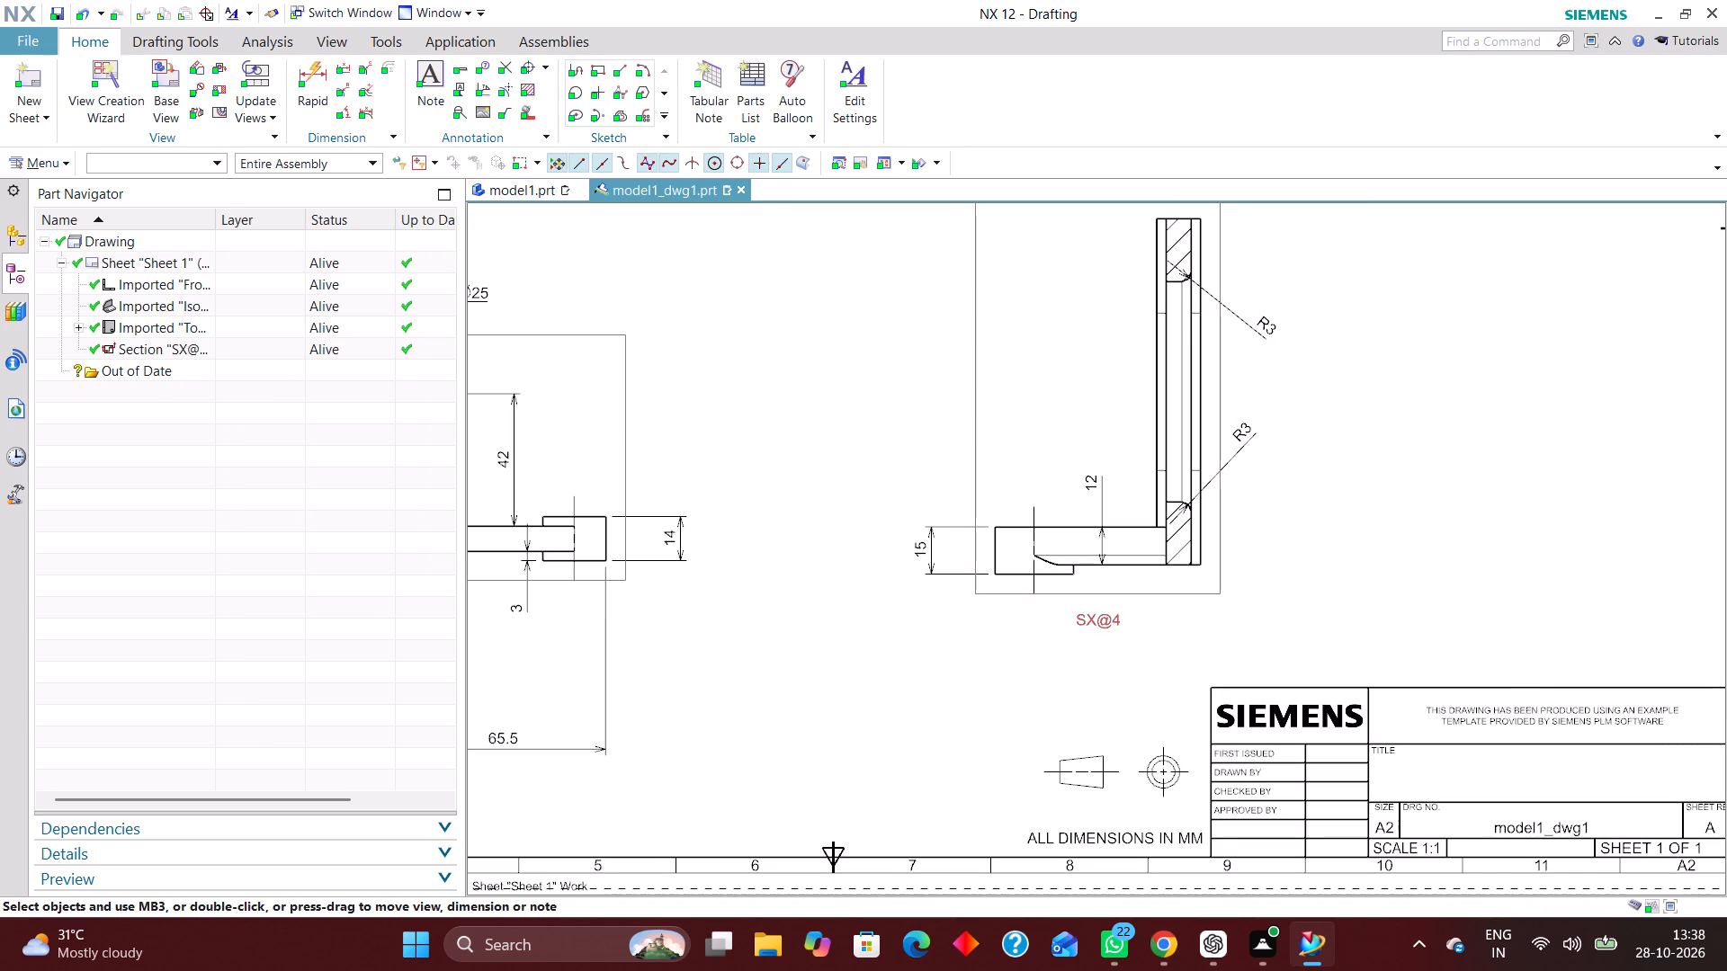
# Rename the front view as FRONT VIEW.
pyautogui.scroll(-4, 1139, 694)
pyautogui.moveTo(1046, 468); pyautogui.dragTo(991, 536, button='right')
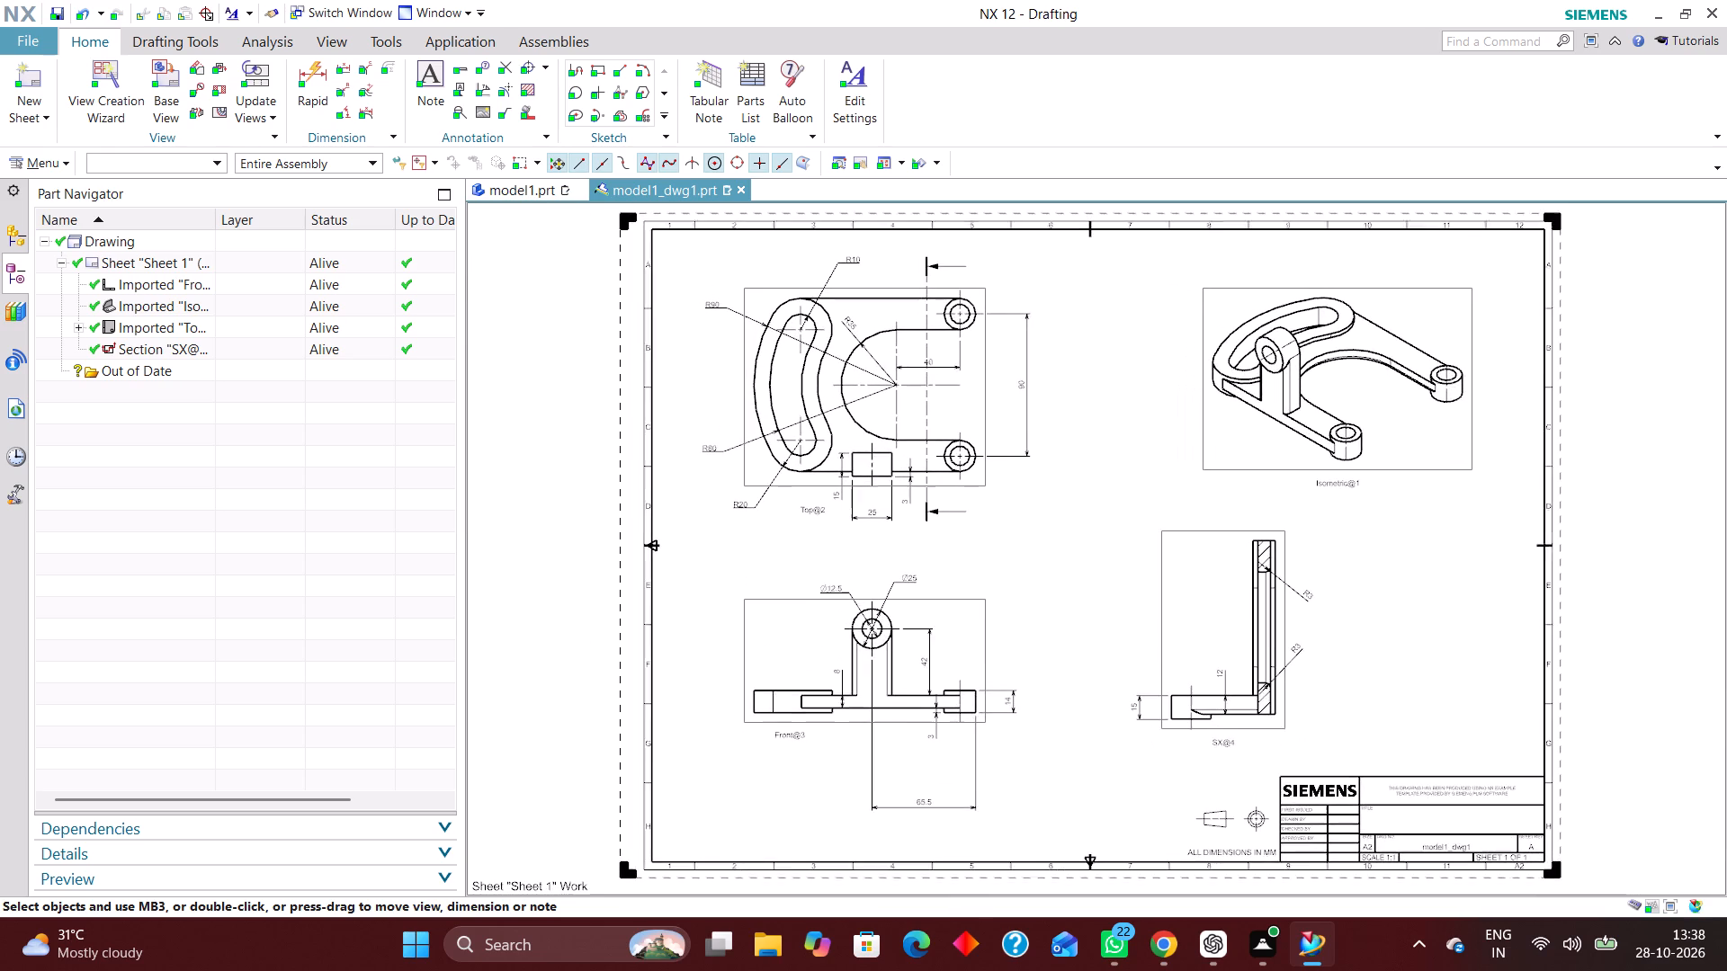
pyautogui.click(235, 286)
pyautogui.rightClick(236, 286)
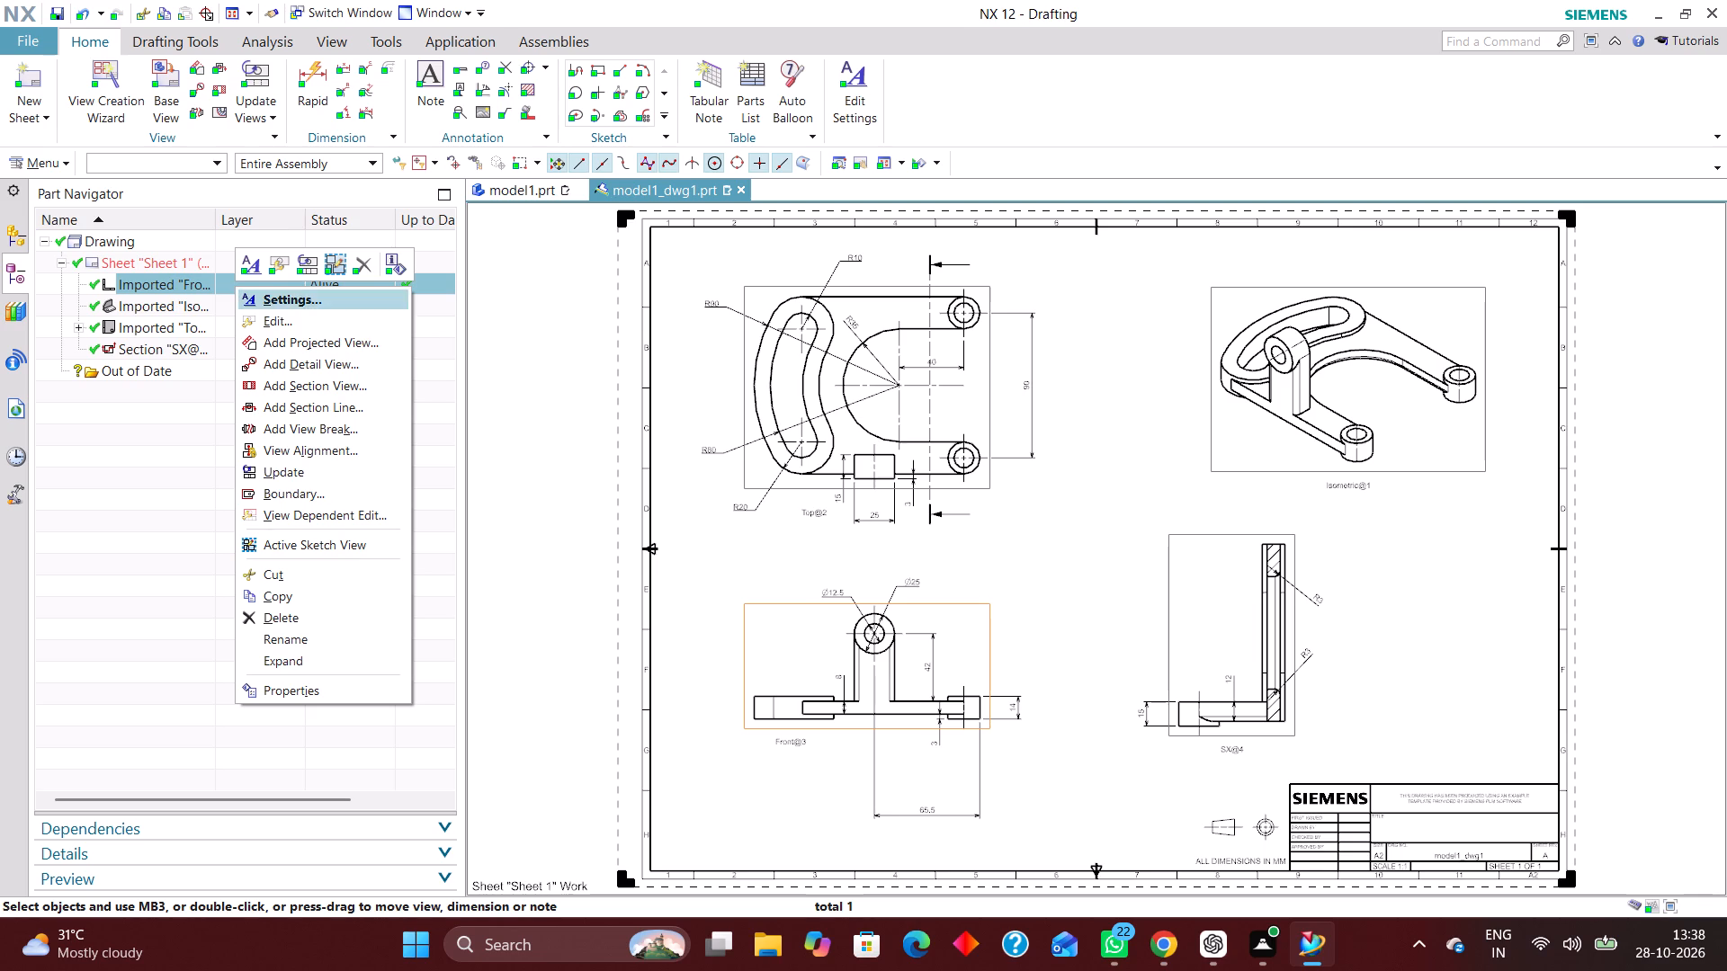
pyautogui.click(291, 637)
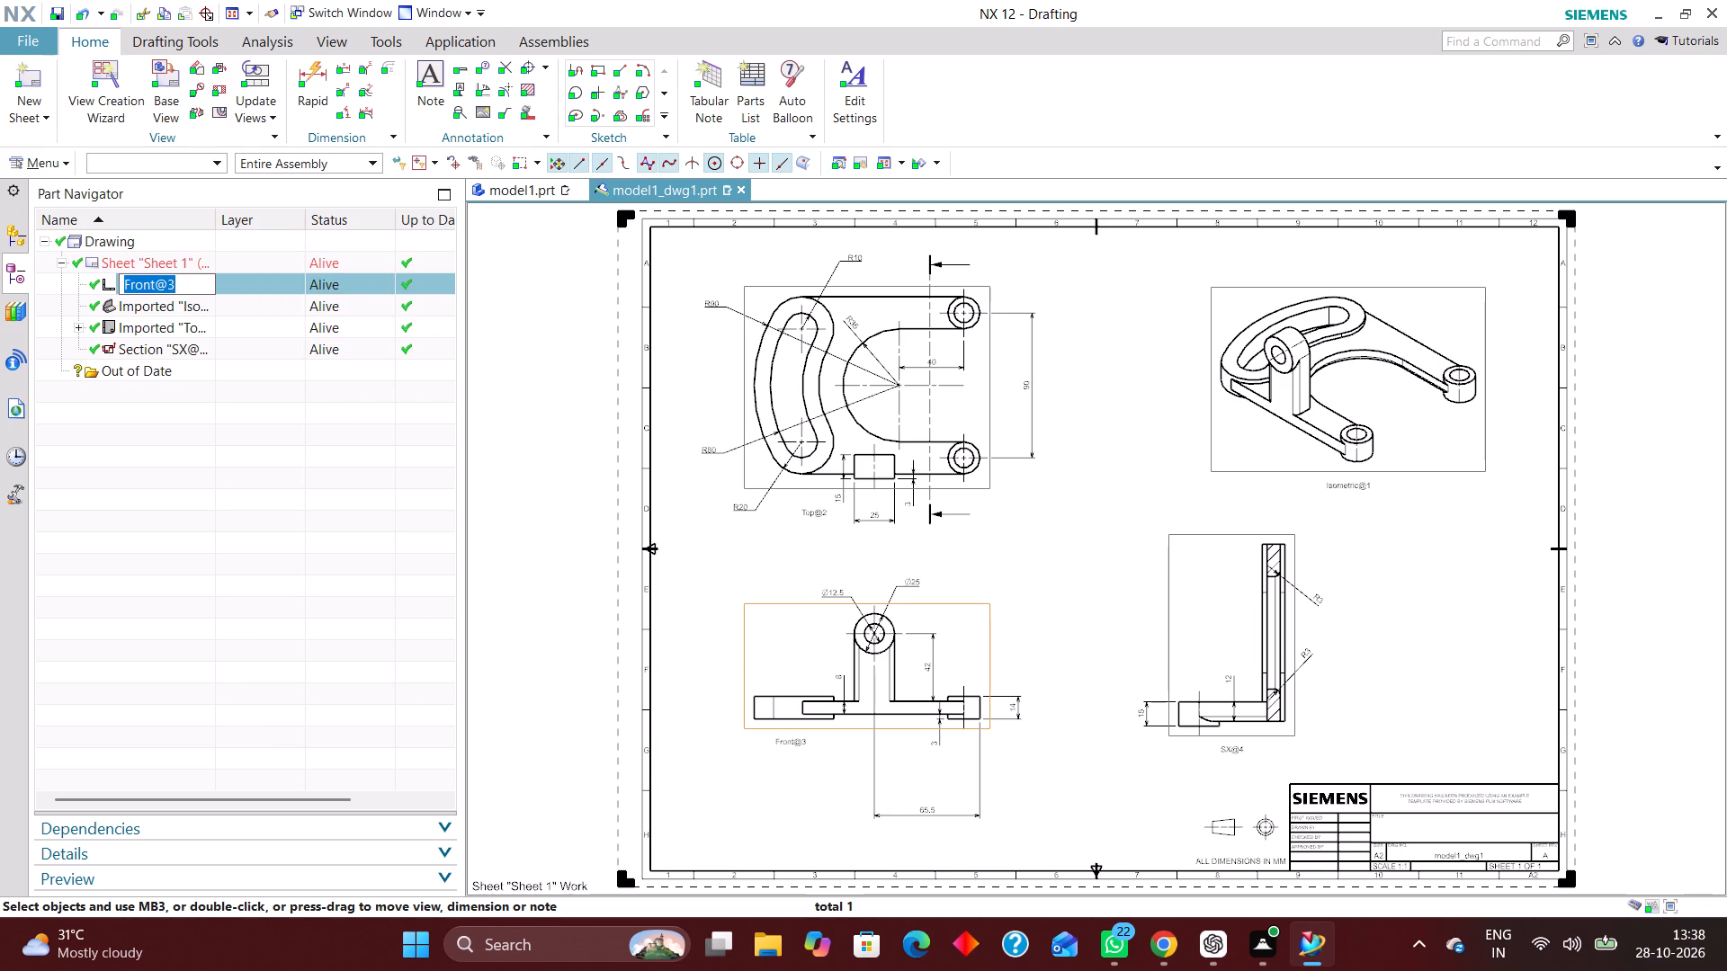
pyautogui.write('FRON')
pyautogui.write('T VIEW')
pyautogui.press('Return')
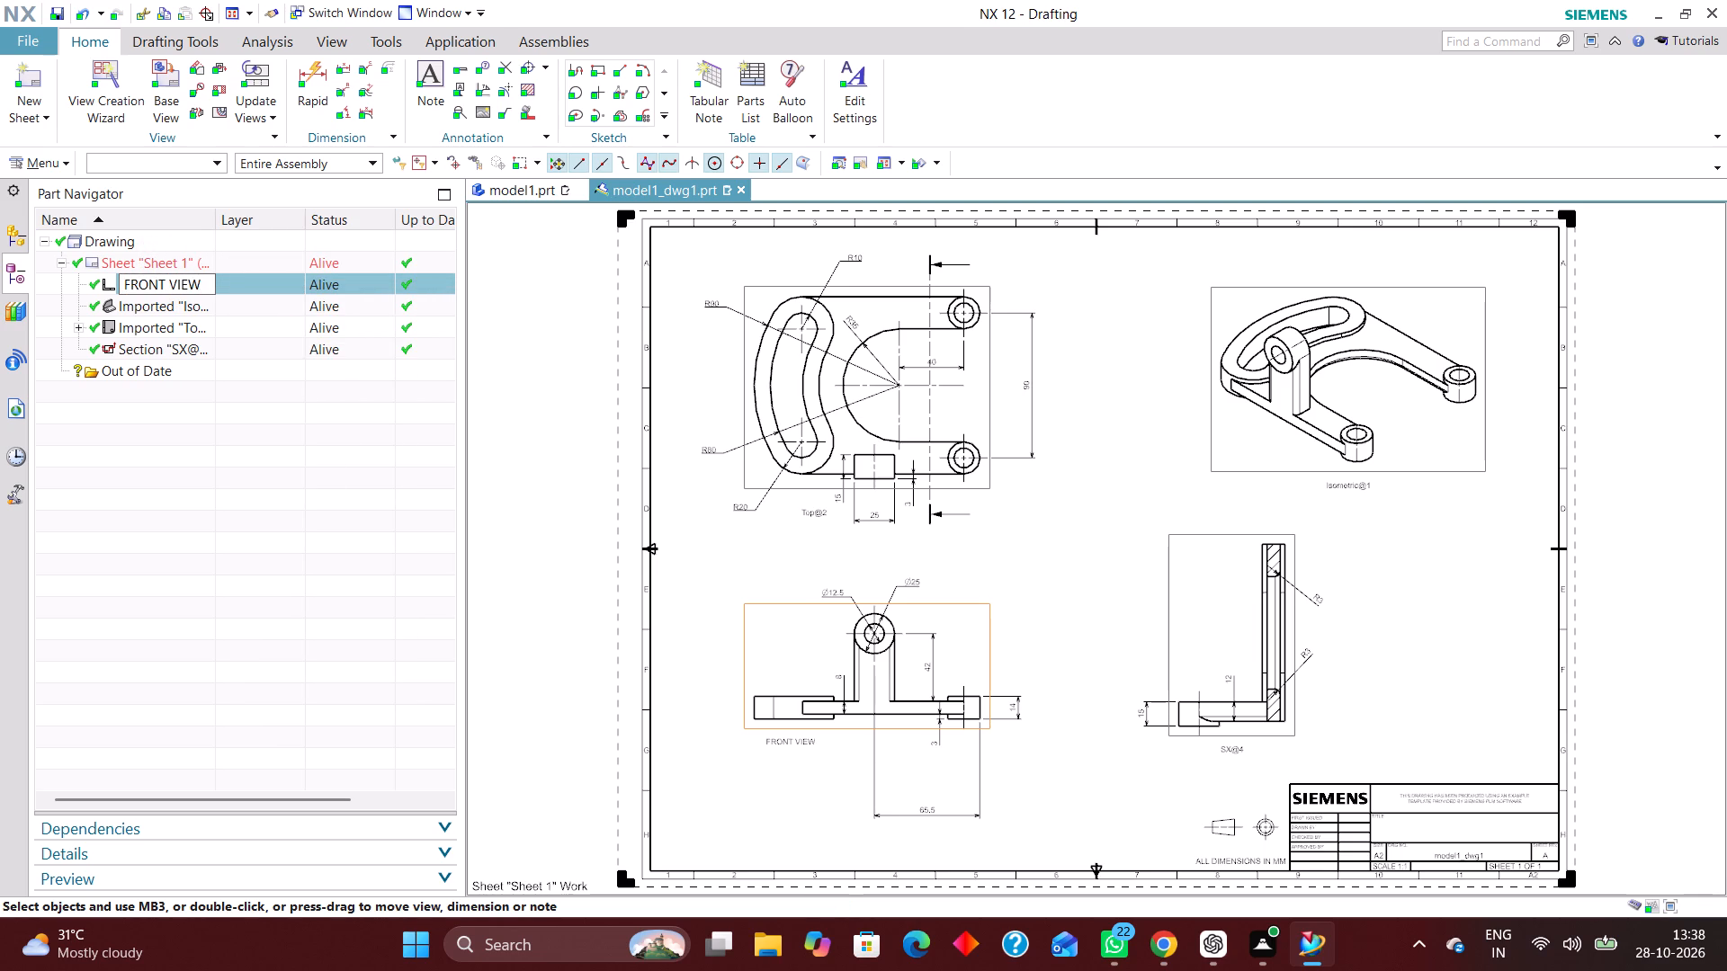
# Rename the isometric view as ISOMETRIC VIEW.
pyautogui.click(223, 305)
pyautogui.rightClick(225, 306)
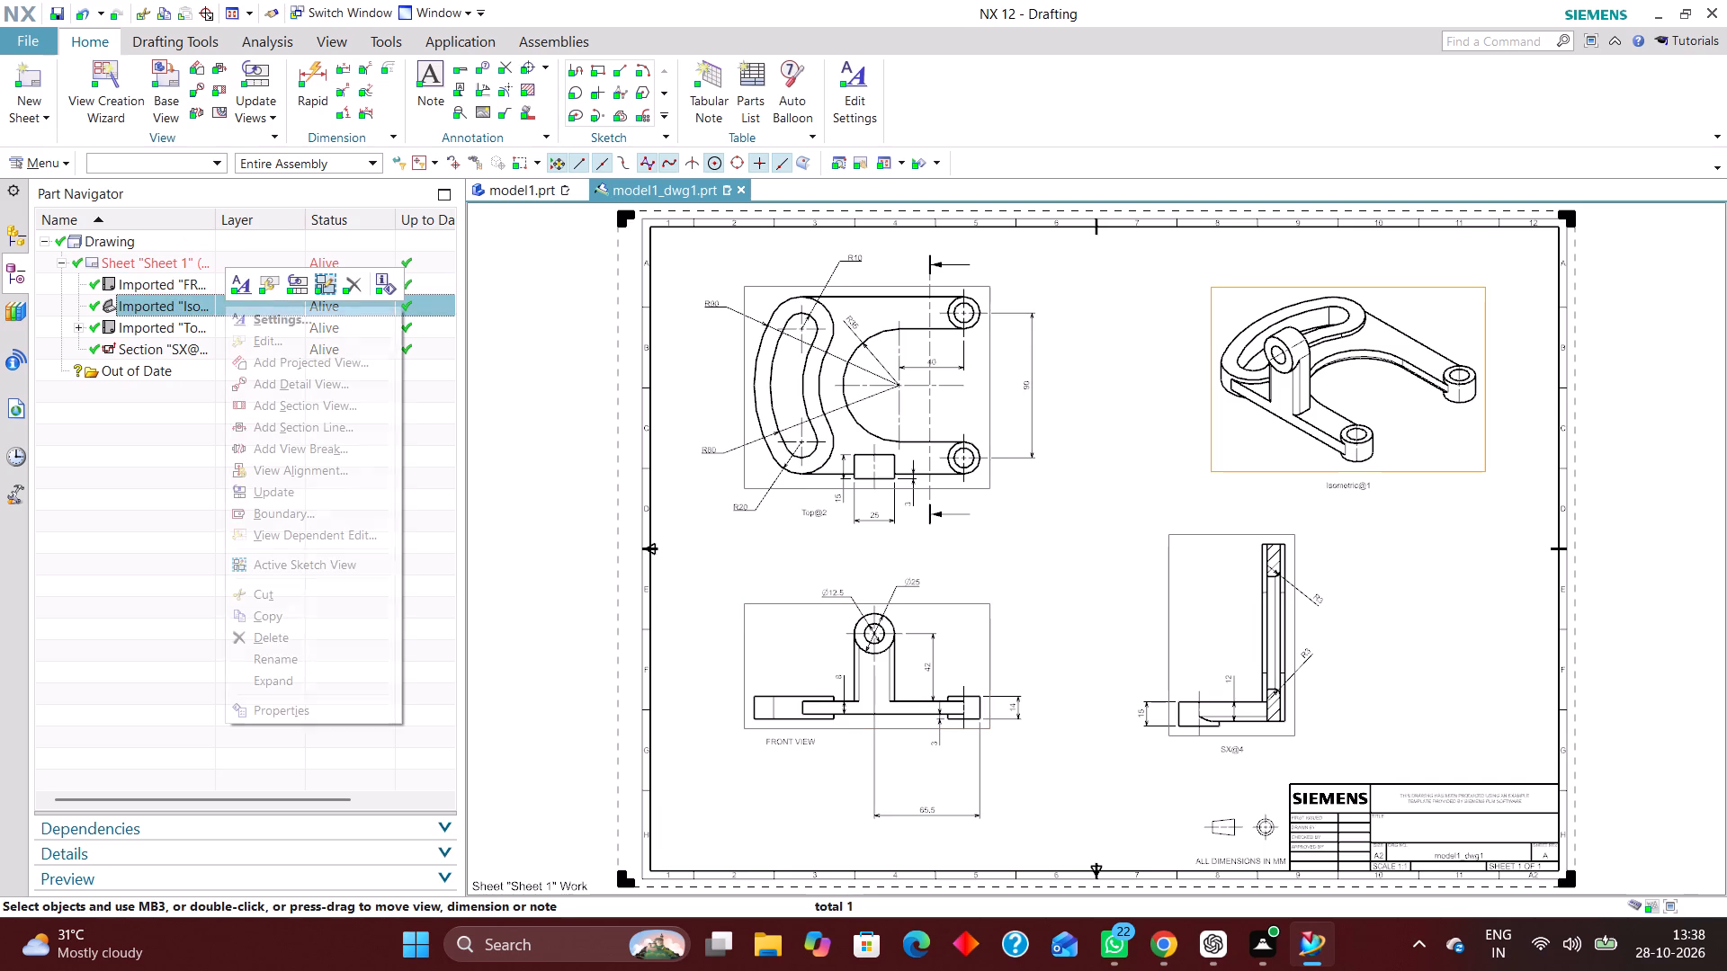
pyautogui.click(284, 662)
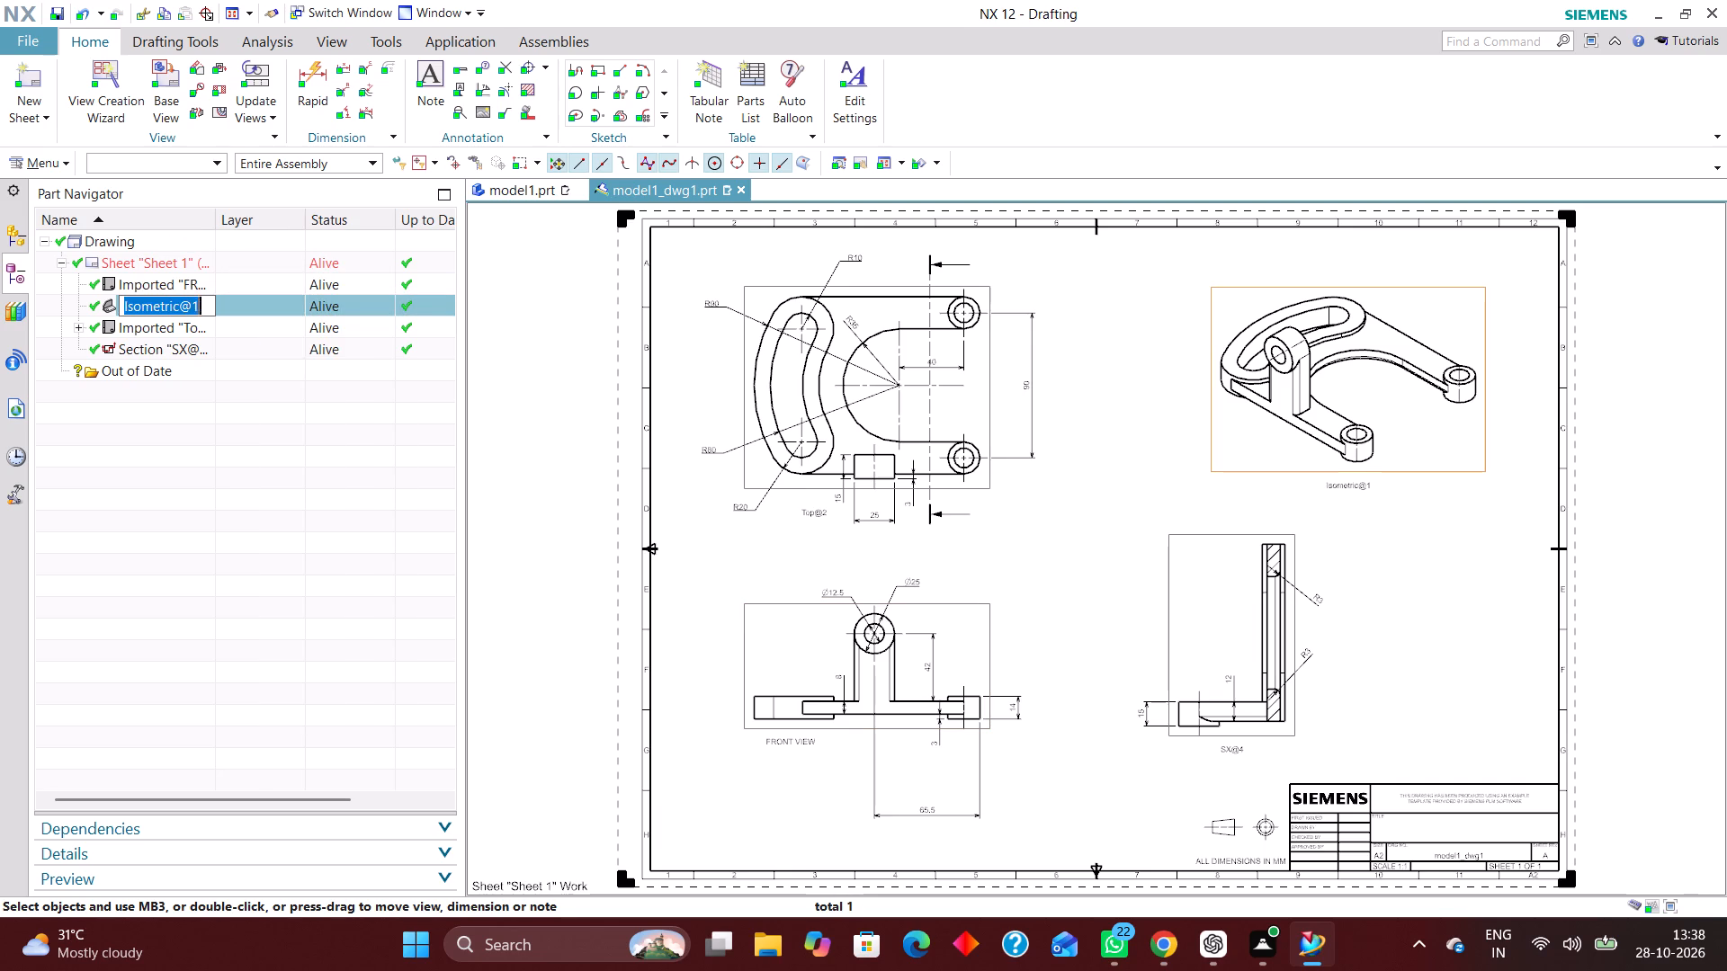
pyautogui.write('ISOMETRIV')
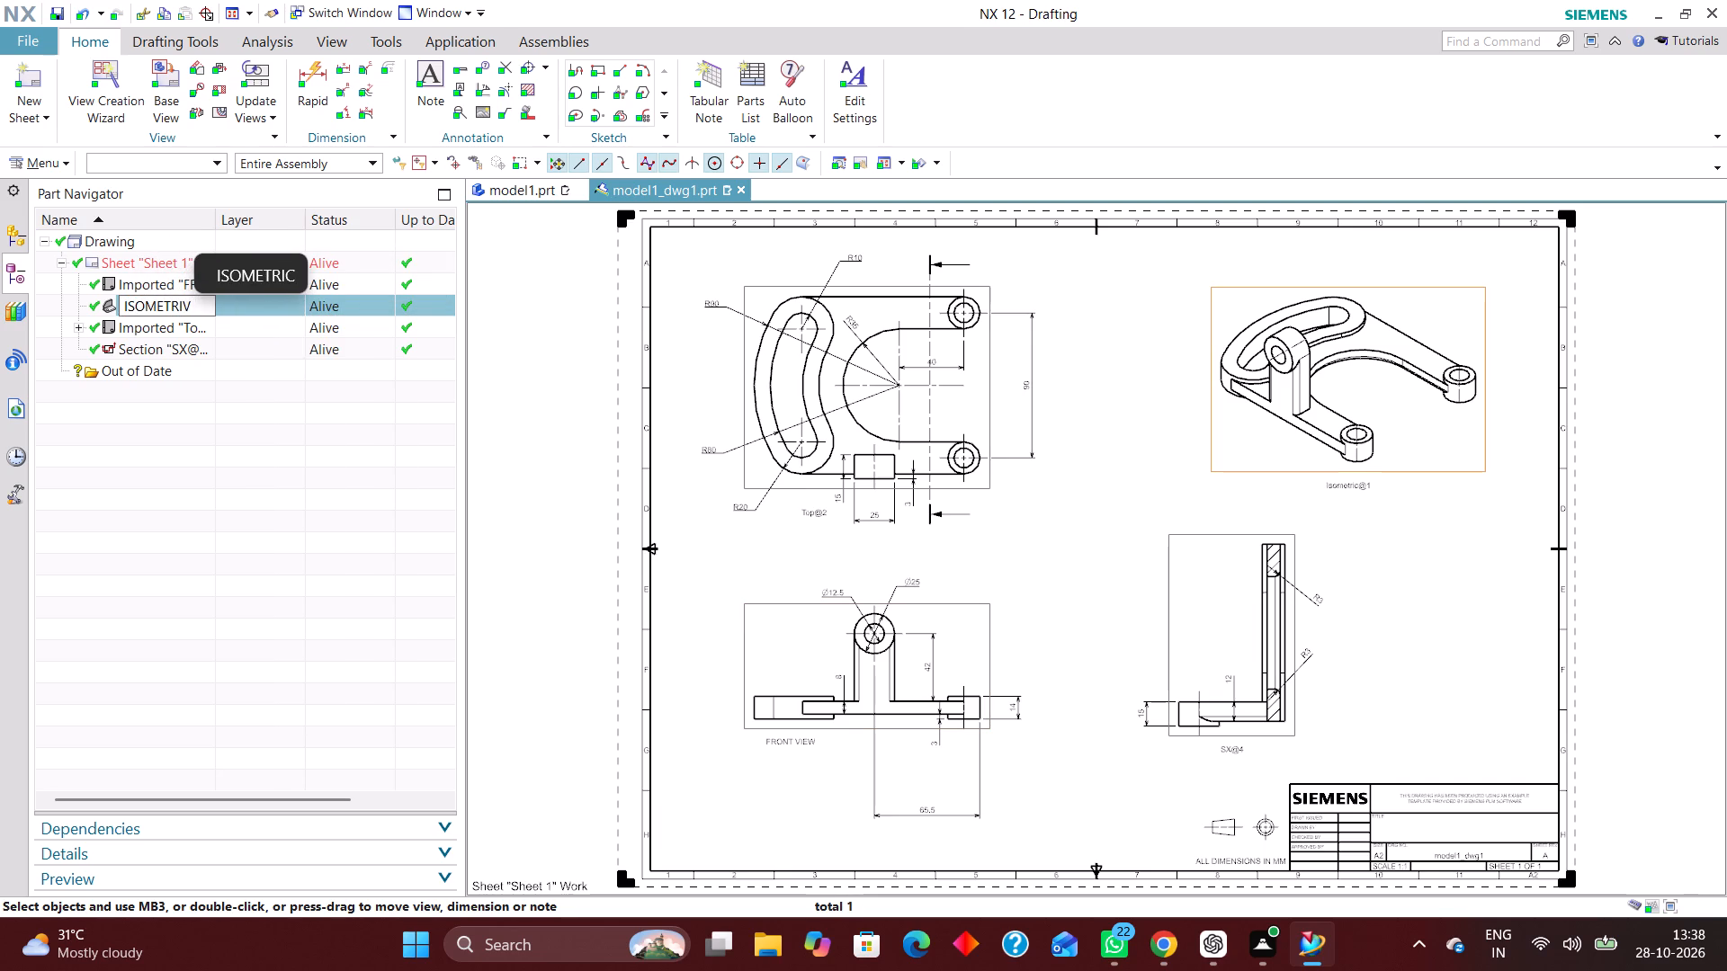
pyautogui.press('Up')
pyautogui.press('space')
pyautogui.write('VIEW')
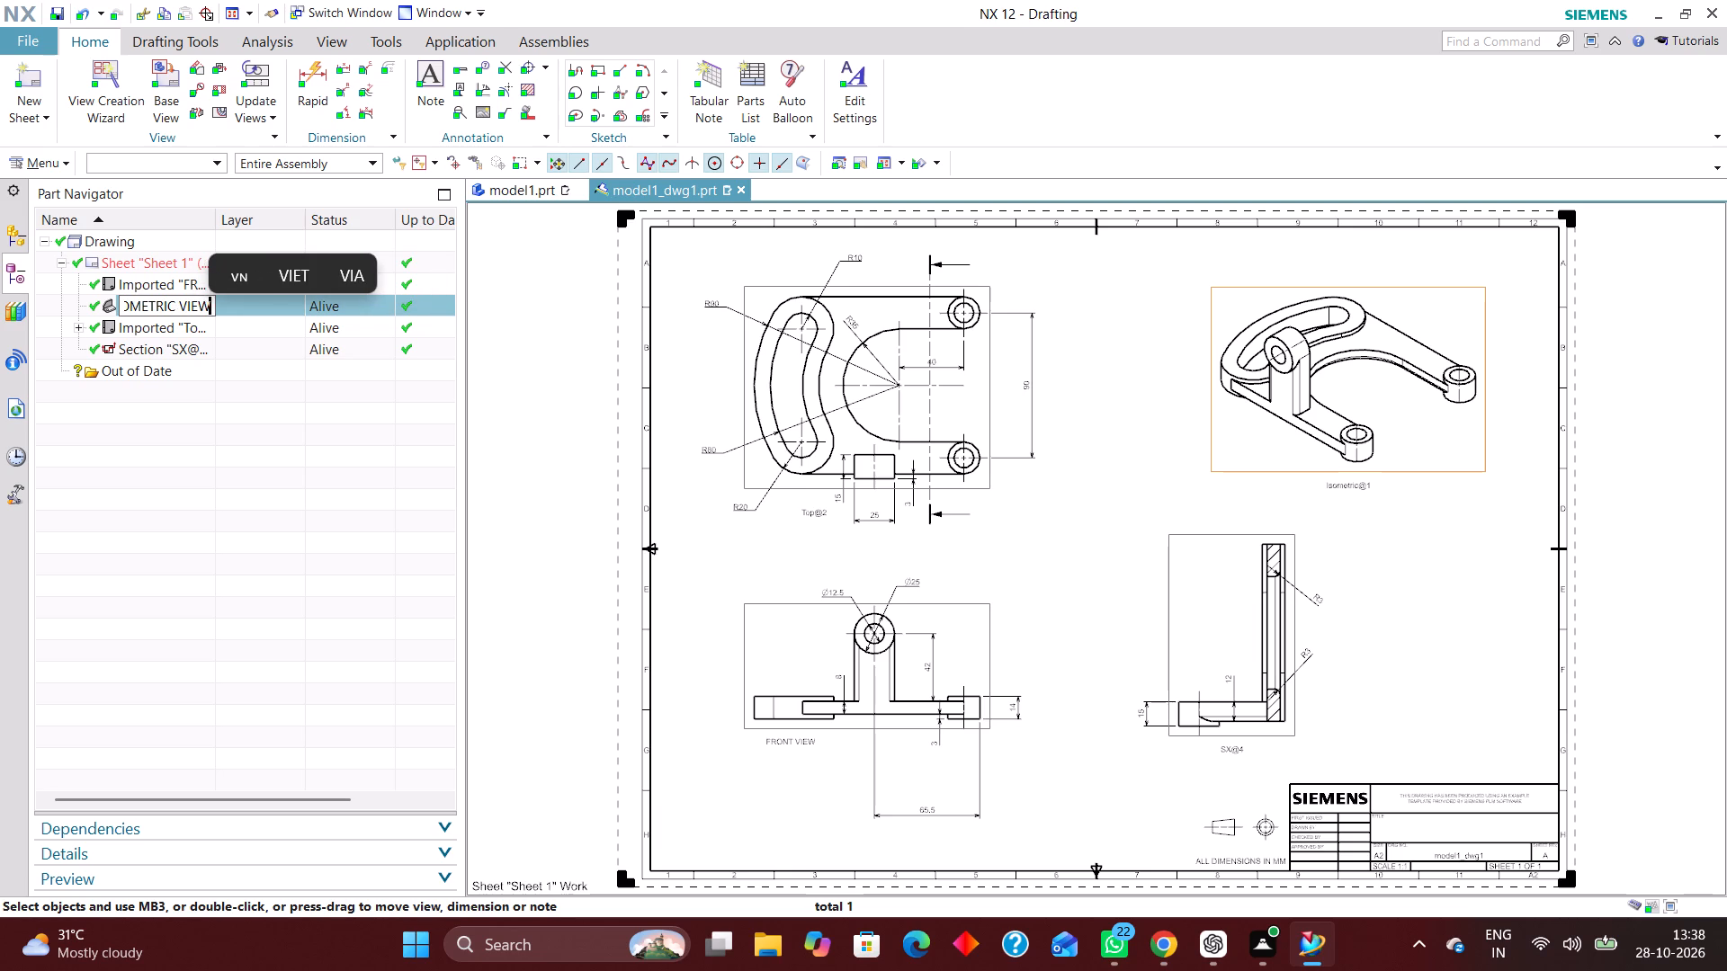
pyautogui.press('Return')
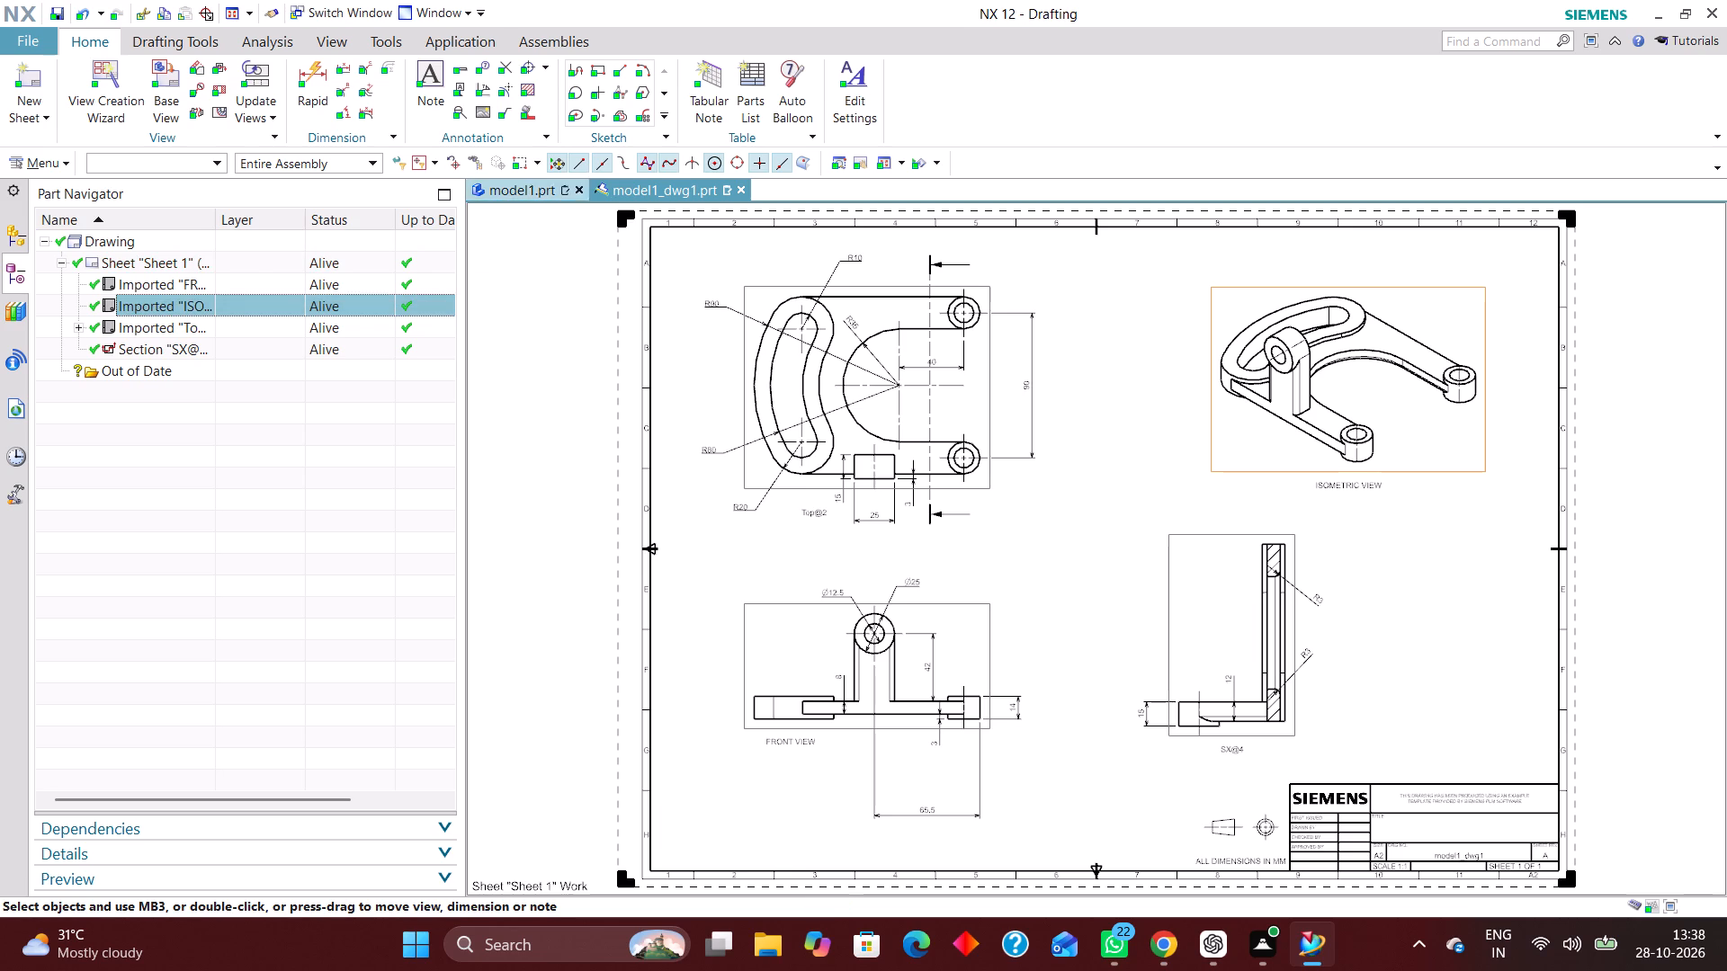
# Rename the top view as TOP VIEW.
pyautogui.click(237, 330)
pyautogui.rightClick(240, 330)
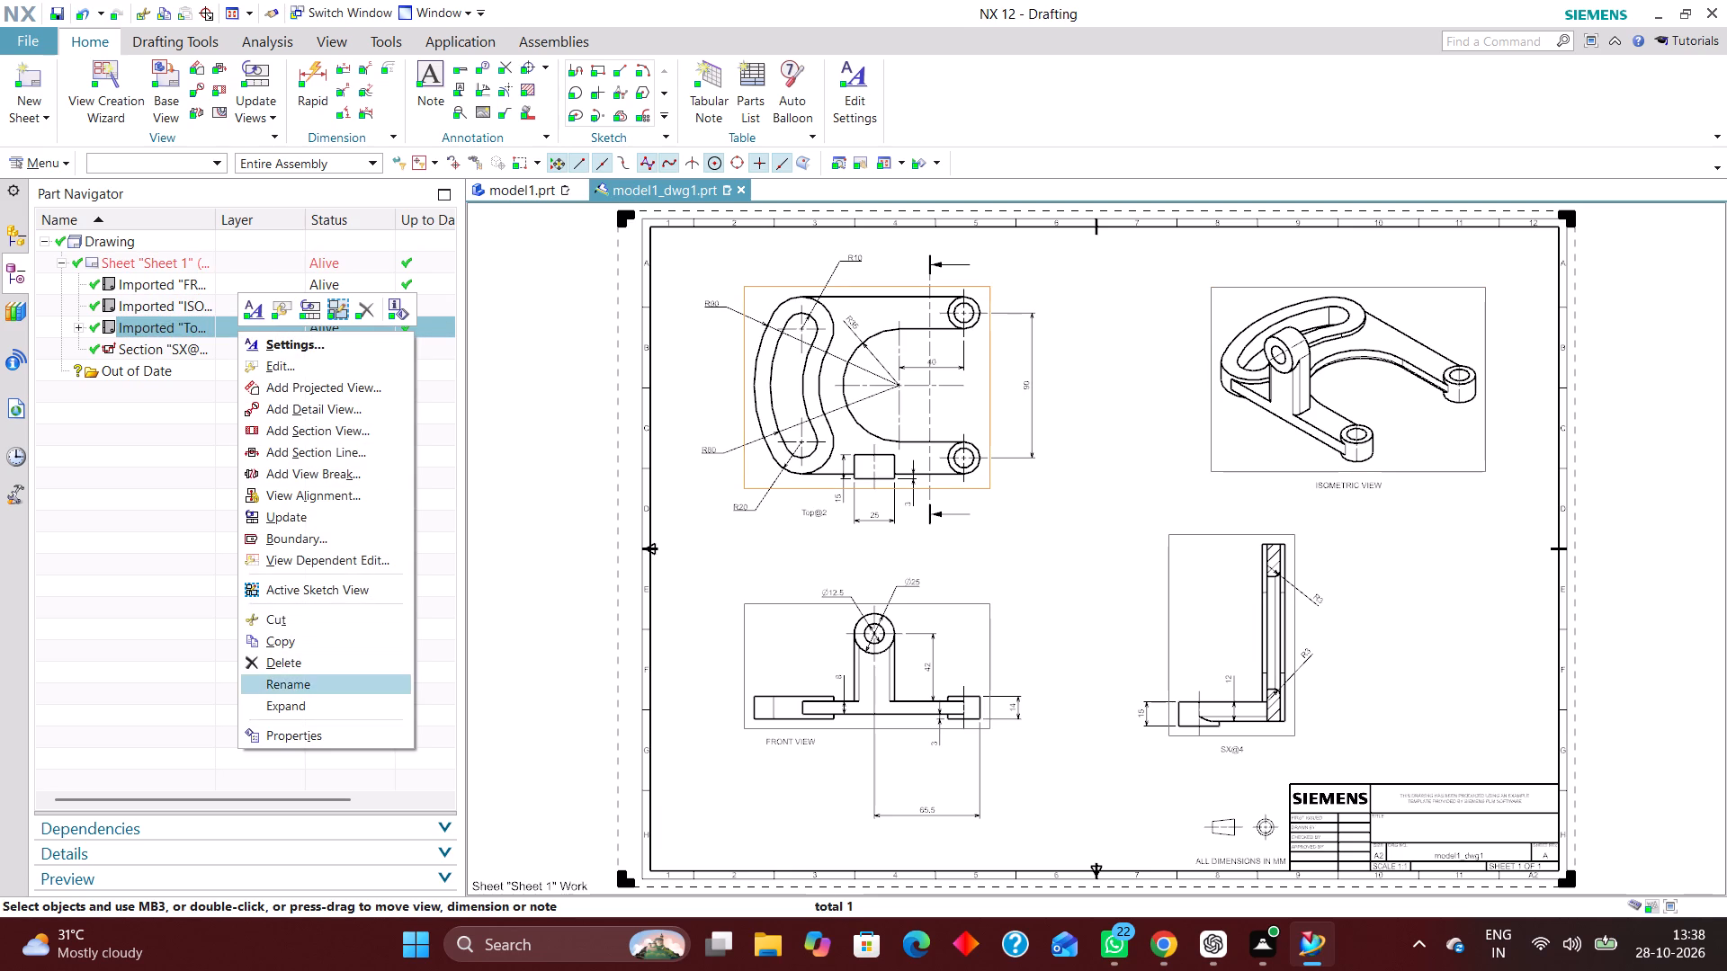
pyautogui.click(299, 679)
pyautogui.write('TOP VIEW')
pyautogui.press('Return')
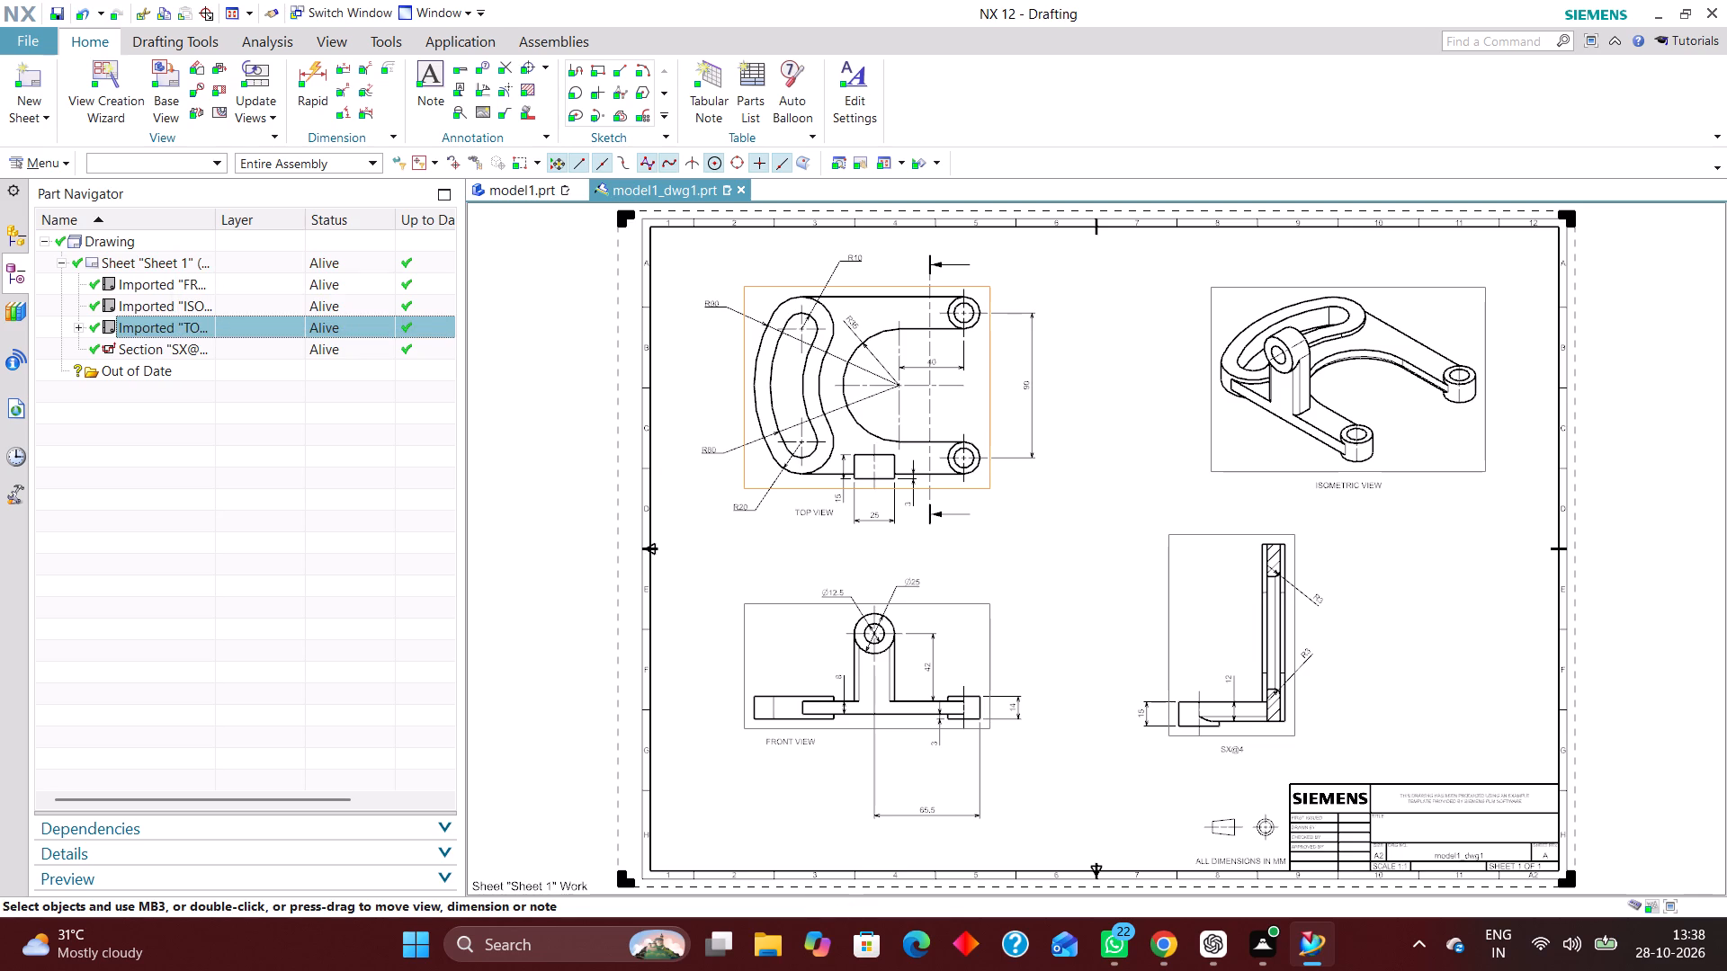
# Rename the section view as SECTION VIEW A - A.
pyautogui.click(235, 352)
pyautogui.rightClick(236, 350)
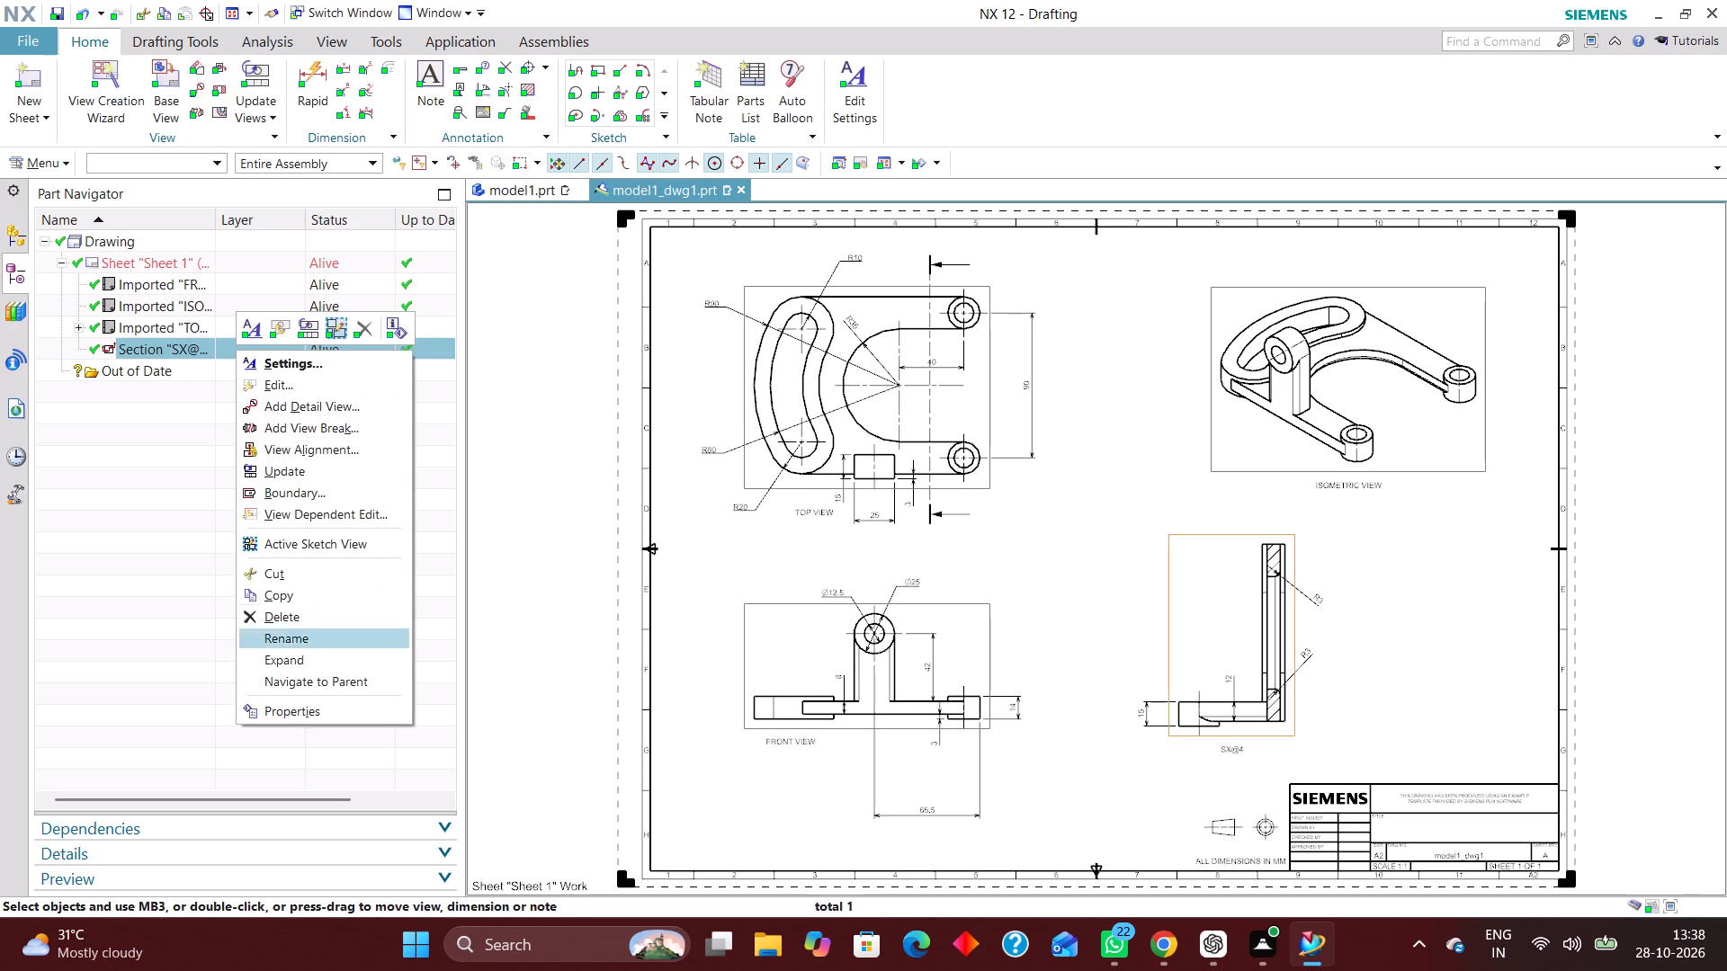
pyautogui.click(312, 638)
pyautogui.write('SEC')
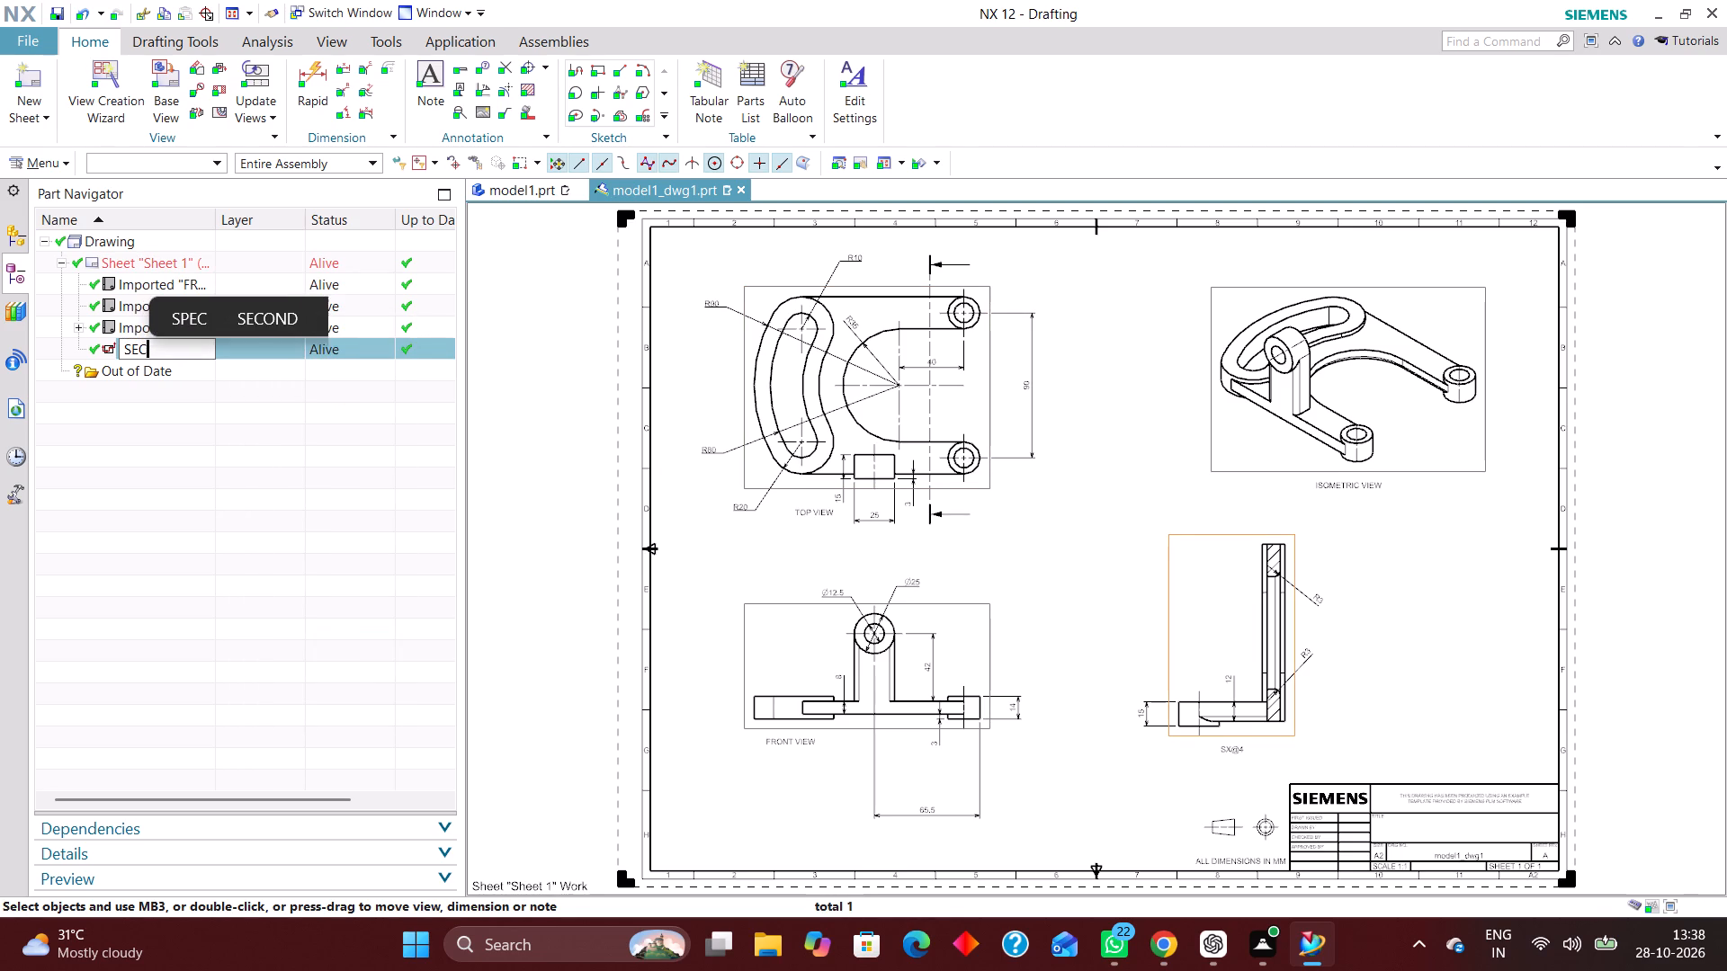
pyautogui.write('TION VIEW A - A')
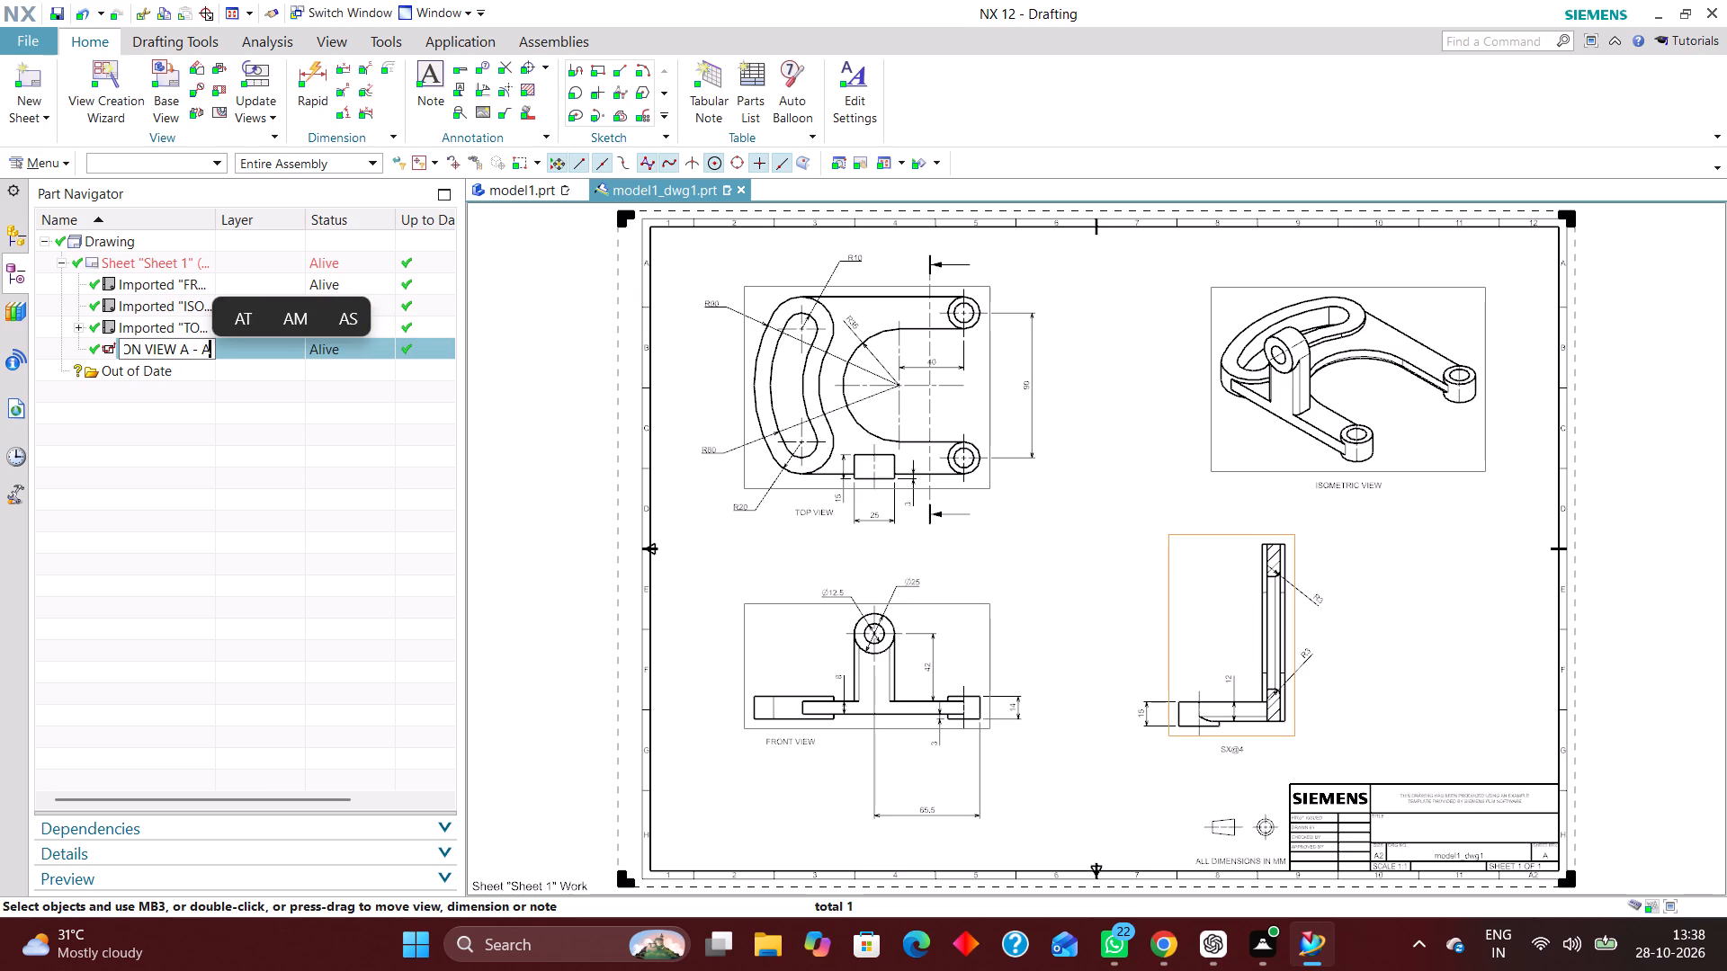
pyautogui.press('Return')
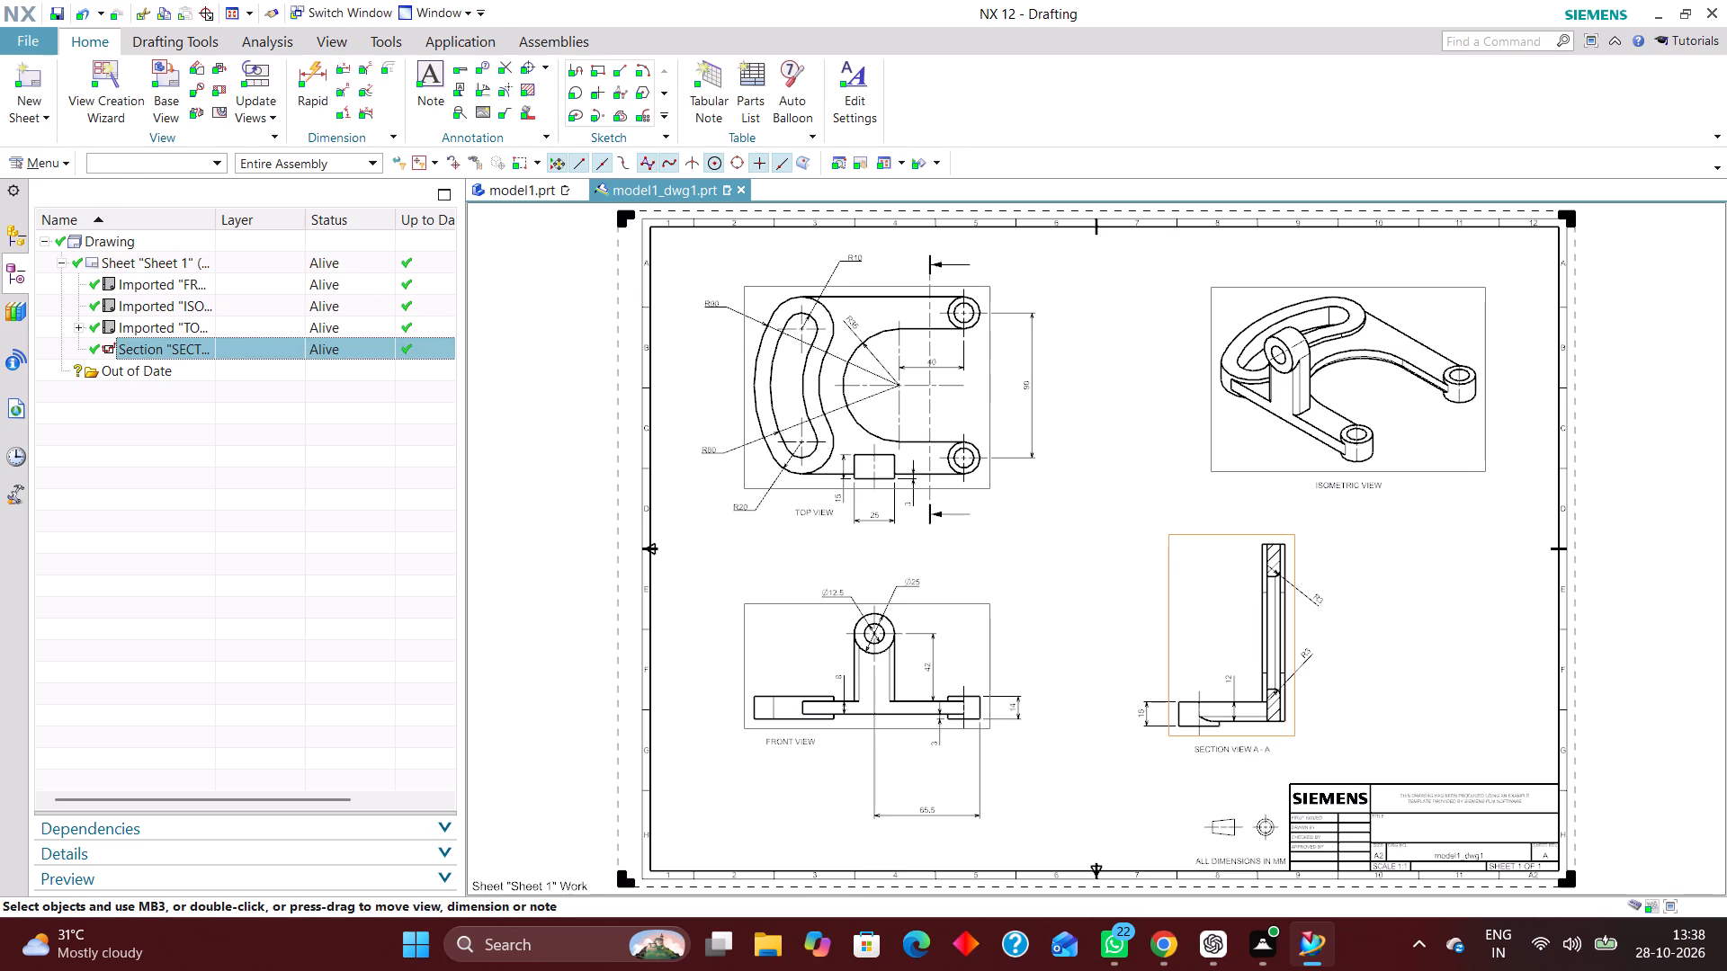
pyautogui.click(1067, 572)
pyautogui.click(1106, 817)
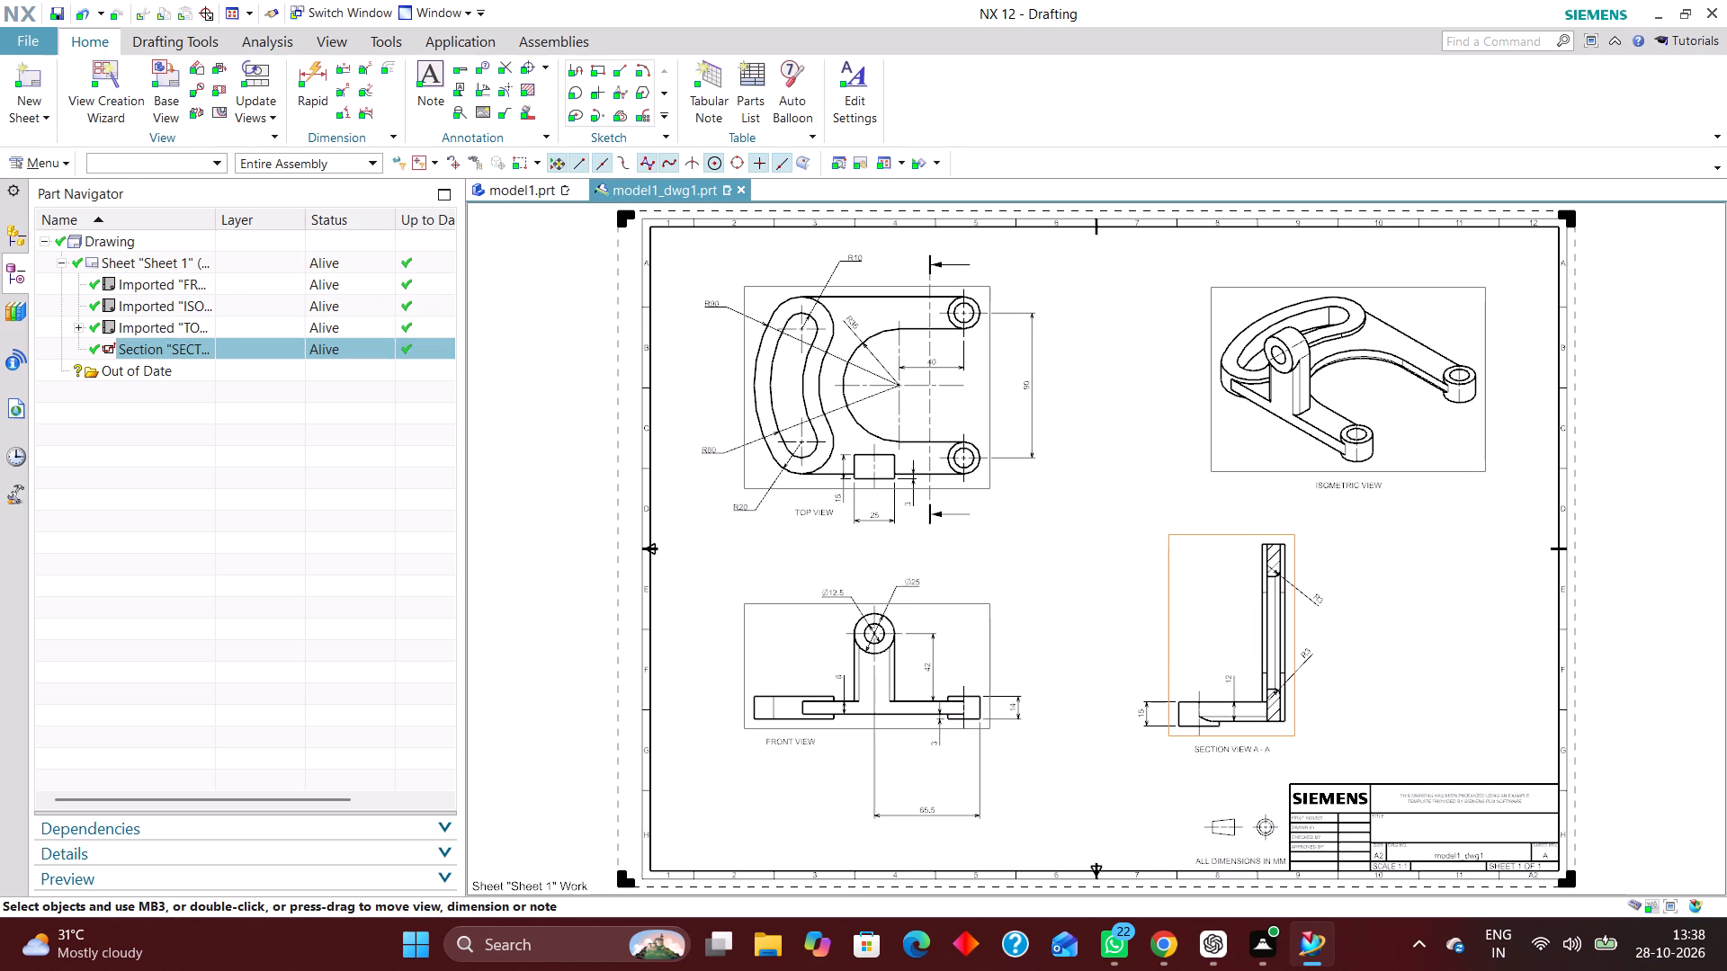
# Make layer 256 selectable in the layer settings.
pyautogui.hotkey('ctrl', 'l')
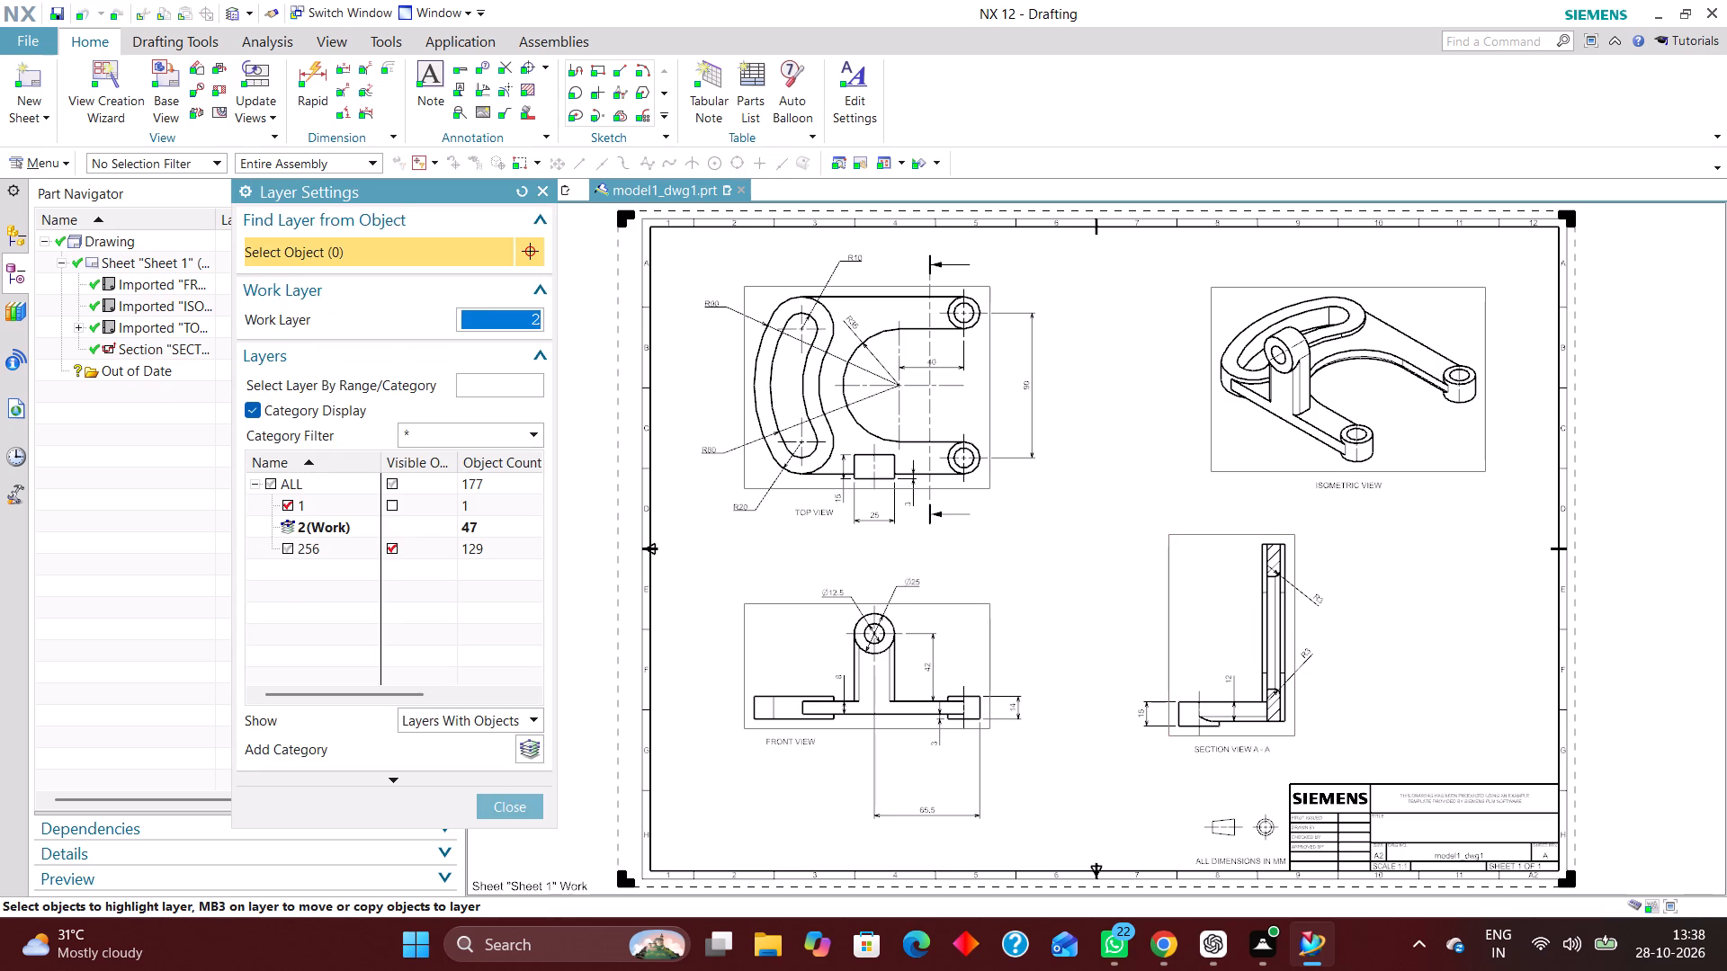
pyautogui.click(285, 546)
pyautogui.click(512, 805)
# Populate the title block's empty drawing title cell, Label7, with SLOTTED GUIDE BRACKET in capitals.
pyautogui.rightClick(1291, 807)
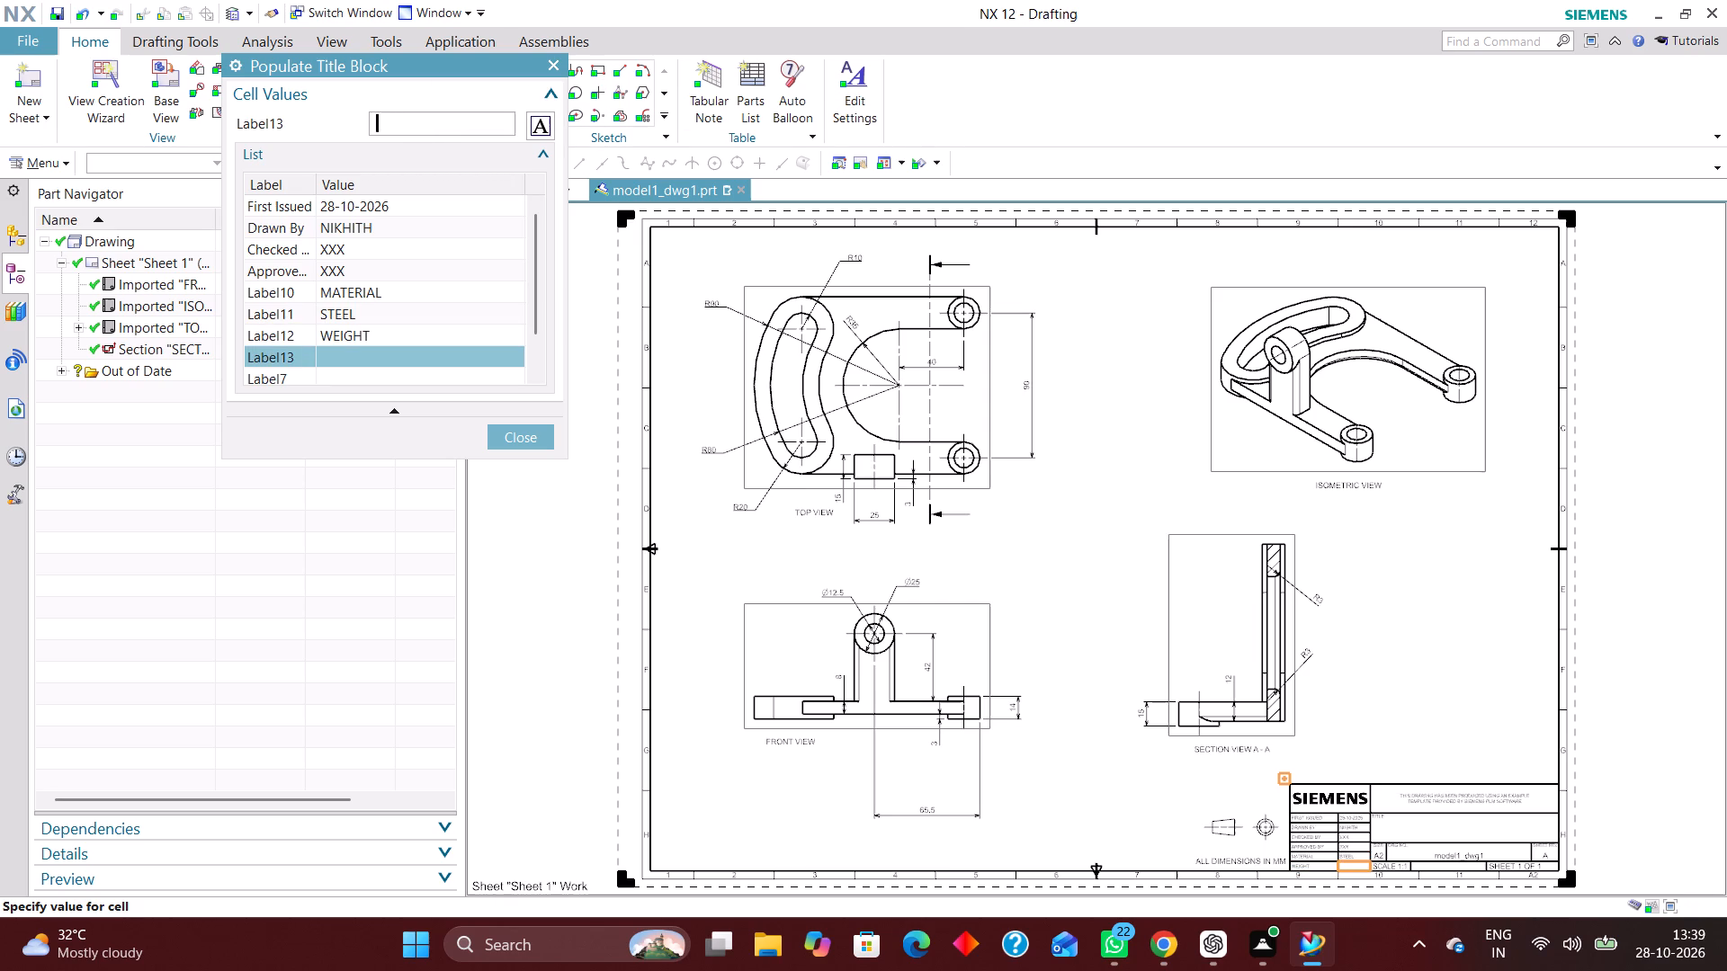
pyautogui.press('Down')
pyautogui.click(370, 375)
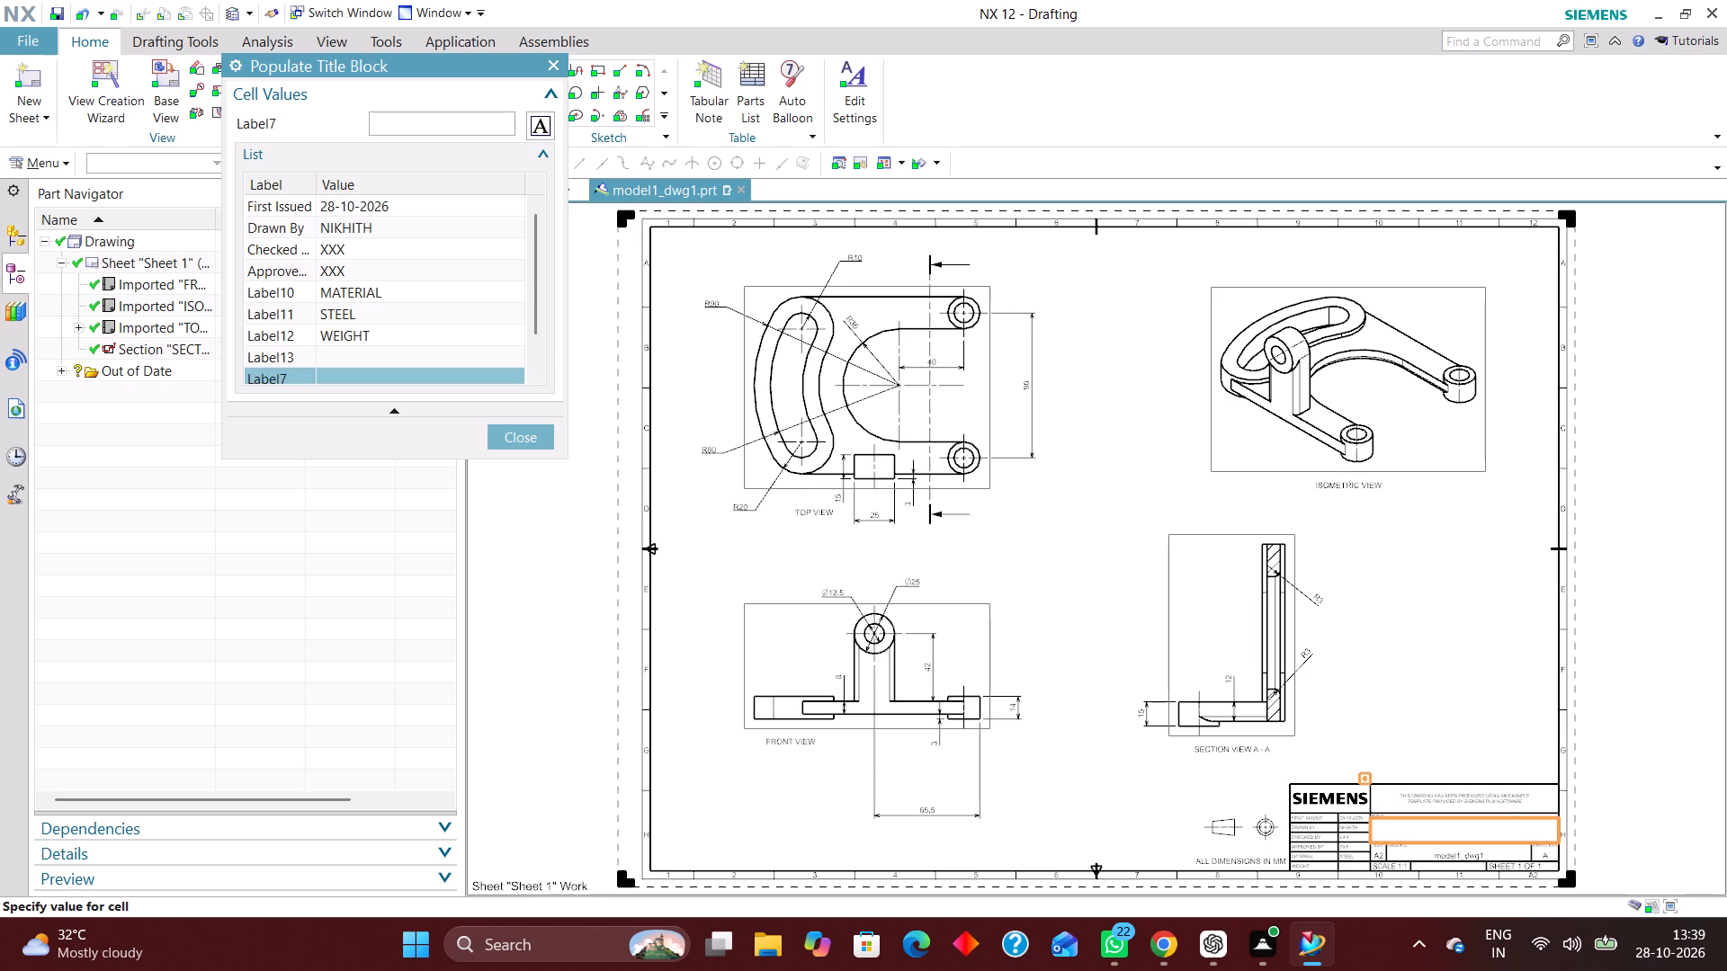
pyautogui.hotkey('ctrl', 'v')
pyautogui.press('BackSpace')
pyautogui.press('BackSpace')
pyautogui.press('BackSpace')
pyautogui.press('BackSpace')
pyautogui.press('BackSpace')
pyautogui.press('BackSpace')
pyautogui.write('RACKET')
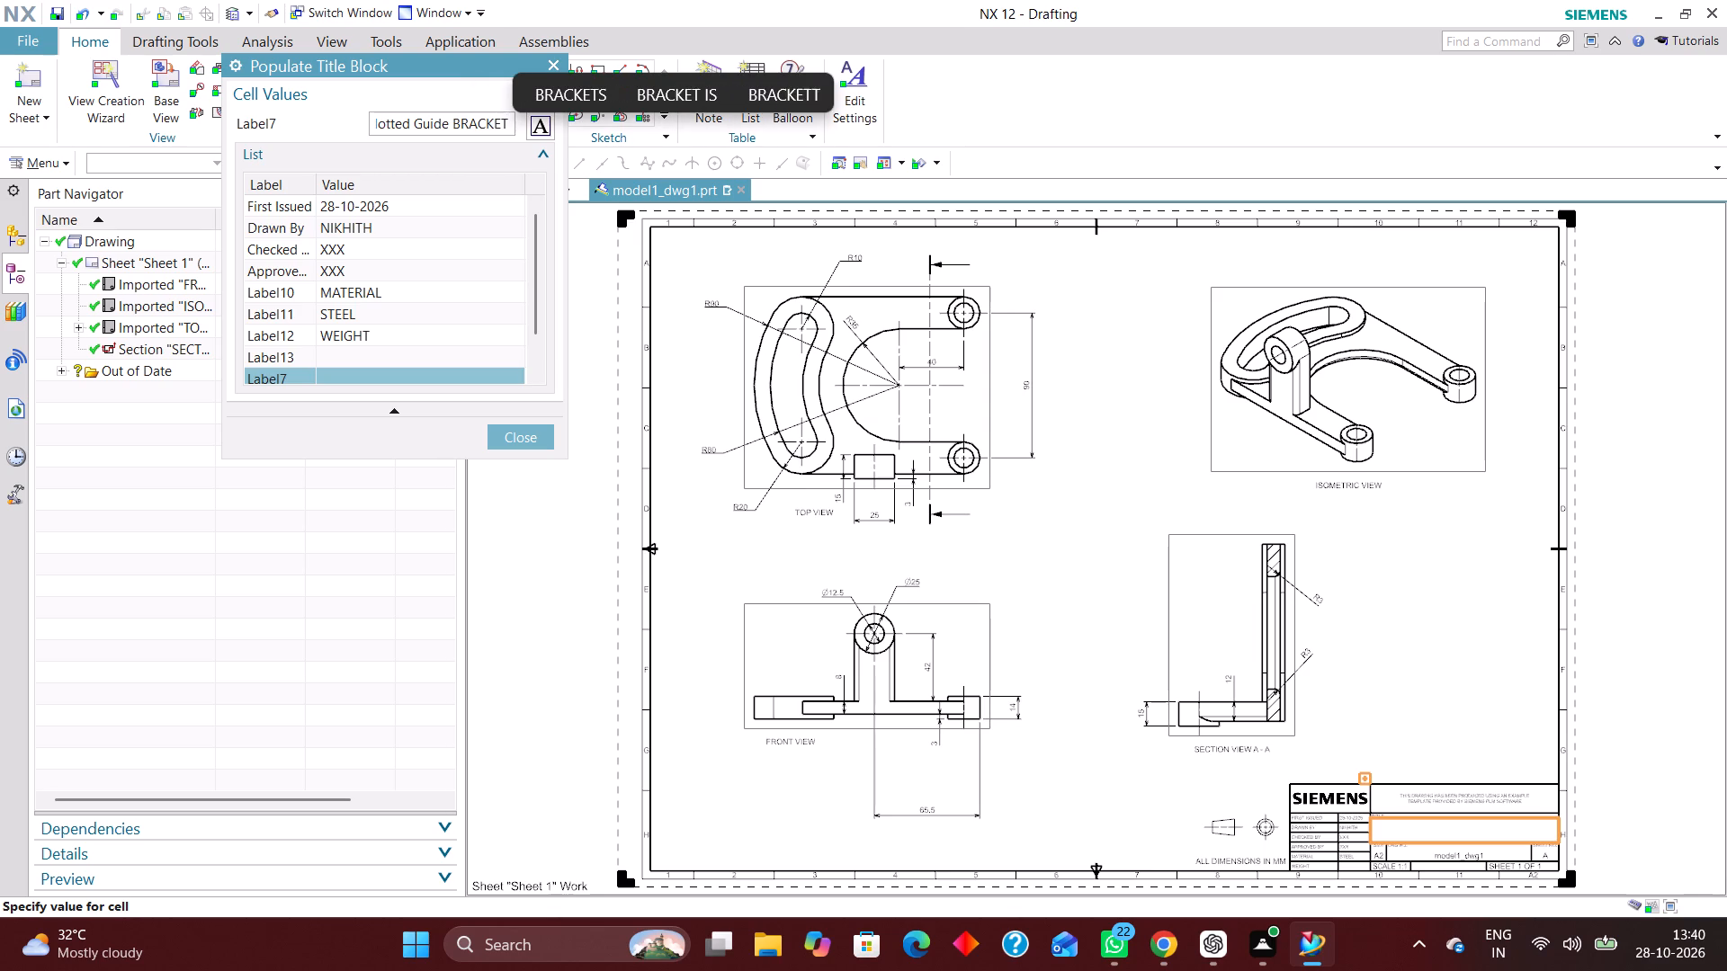
pyautogui.press('Left')
pyautogui.press('Left')
pyautogui.press('Left')
pyautogui.press('Left')
pyautogui.press('Left')
pyautogui.press('Left')
pyautogui.press('Left')
pyautogui.press('Left')
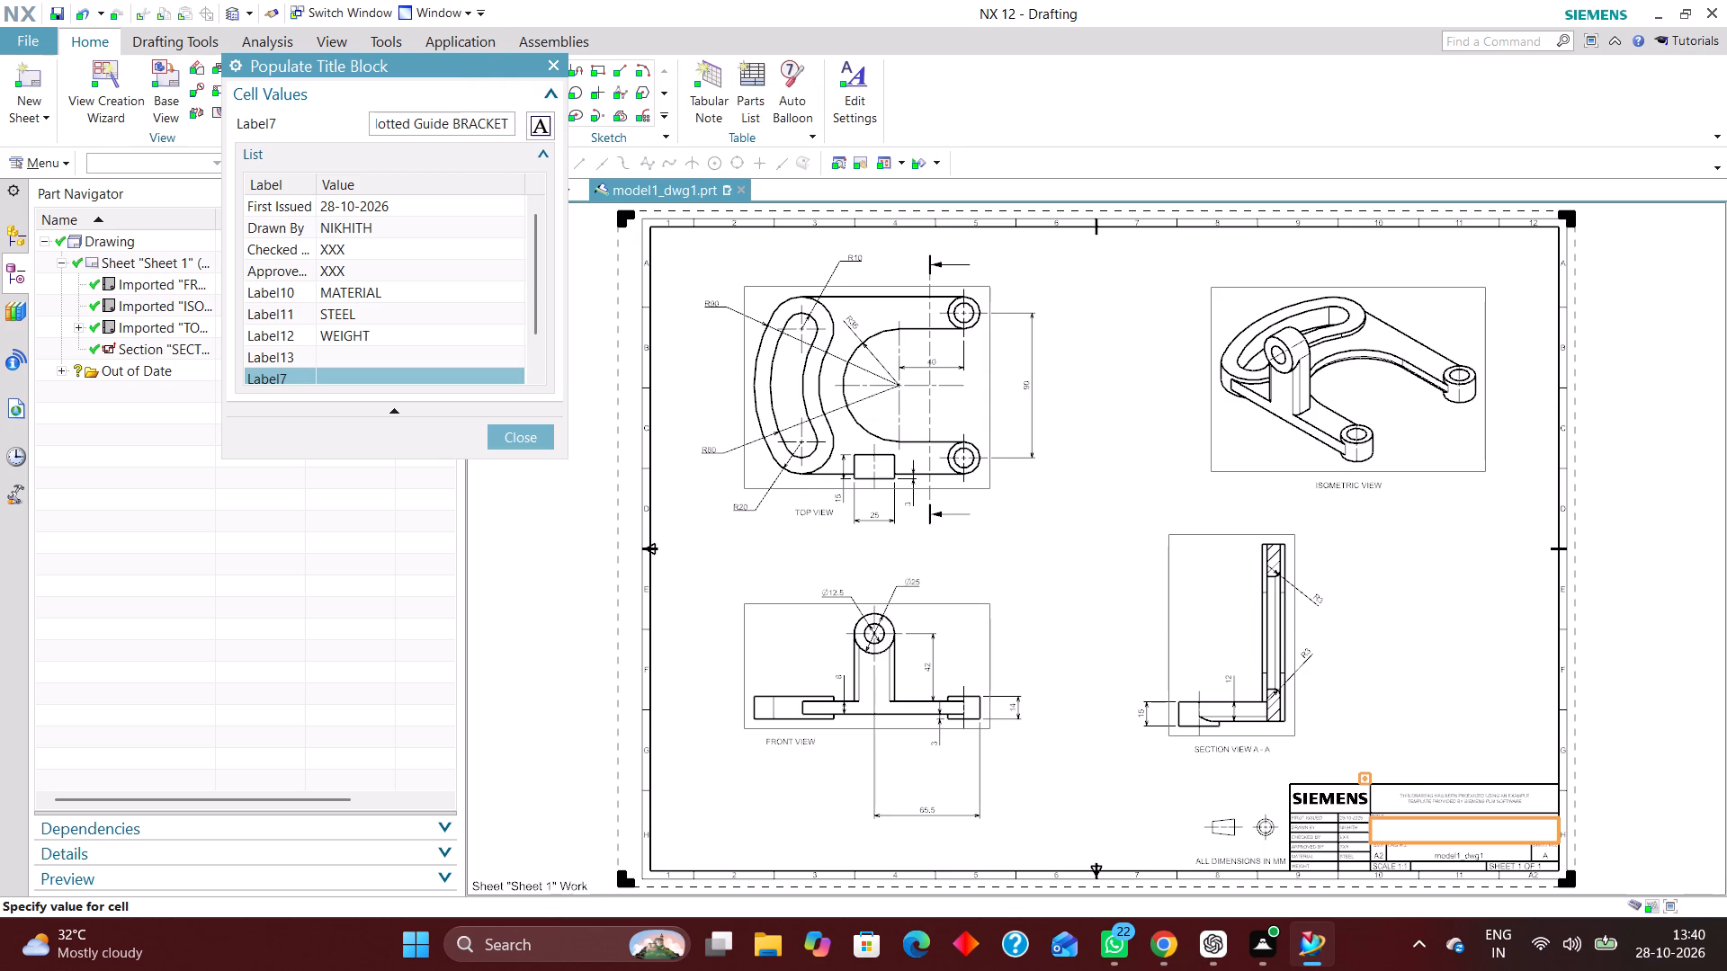
pyautogui.press('BackSpace')
pyautogui.press('BackSpace')
pyautogui.press('BackSpace')
pyautogui.press('BackSpace')
pyautogui.write('UIDE')
pyautogui.press('Left')
pyautogui.press('Left')
pyautogui.press('Left')
pyautogui.press('Left')
pyautogui.press('Left')
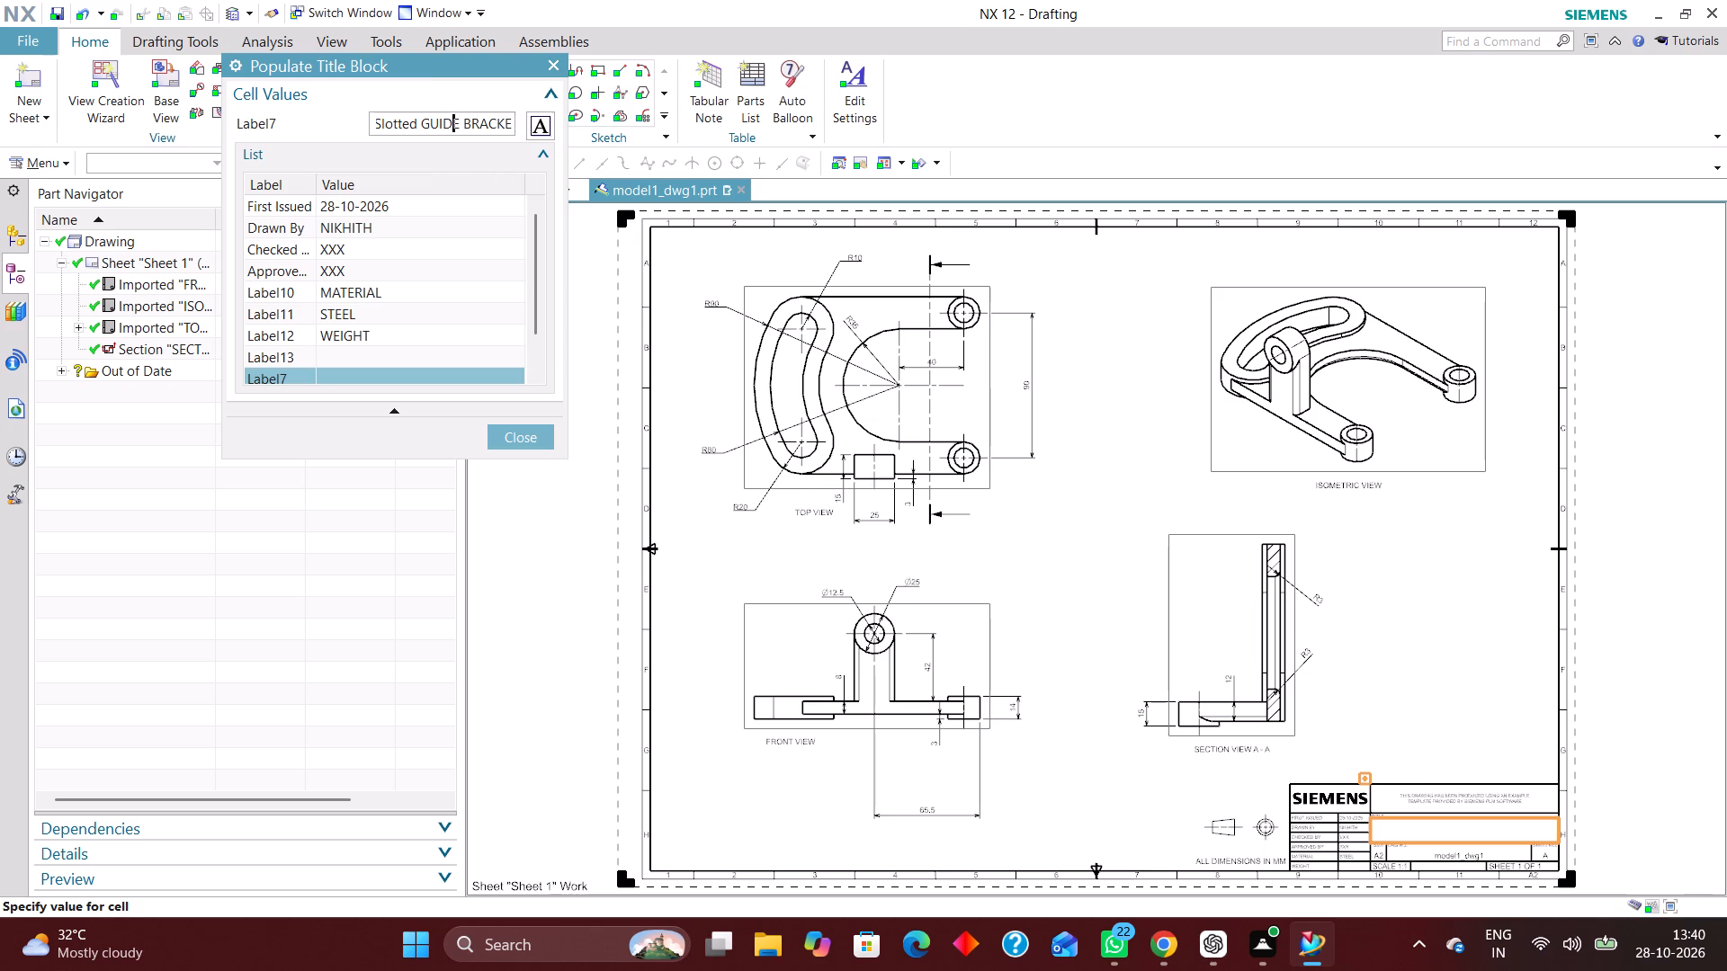
pyautogui.press('Left')
pyautogui.press('BackSpace')
pyautogui.press('BackSpace')
pyautogui.press('BackSpace')
pyautogui.press('BackSpace')
pyautogui.press('BackSpace')
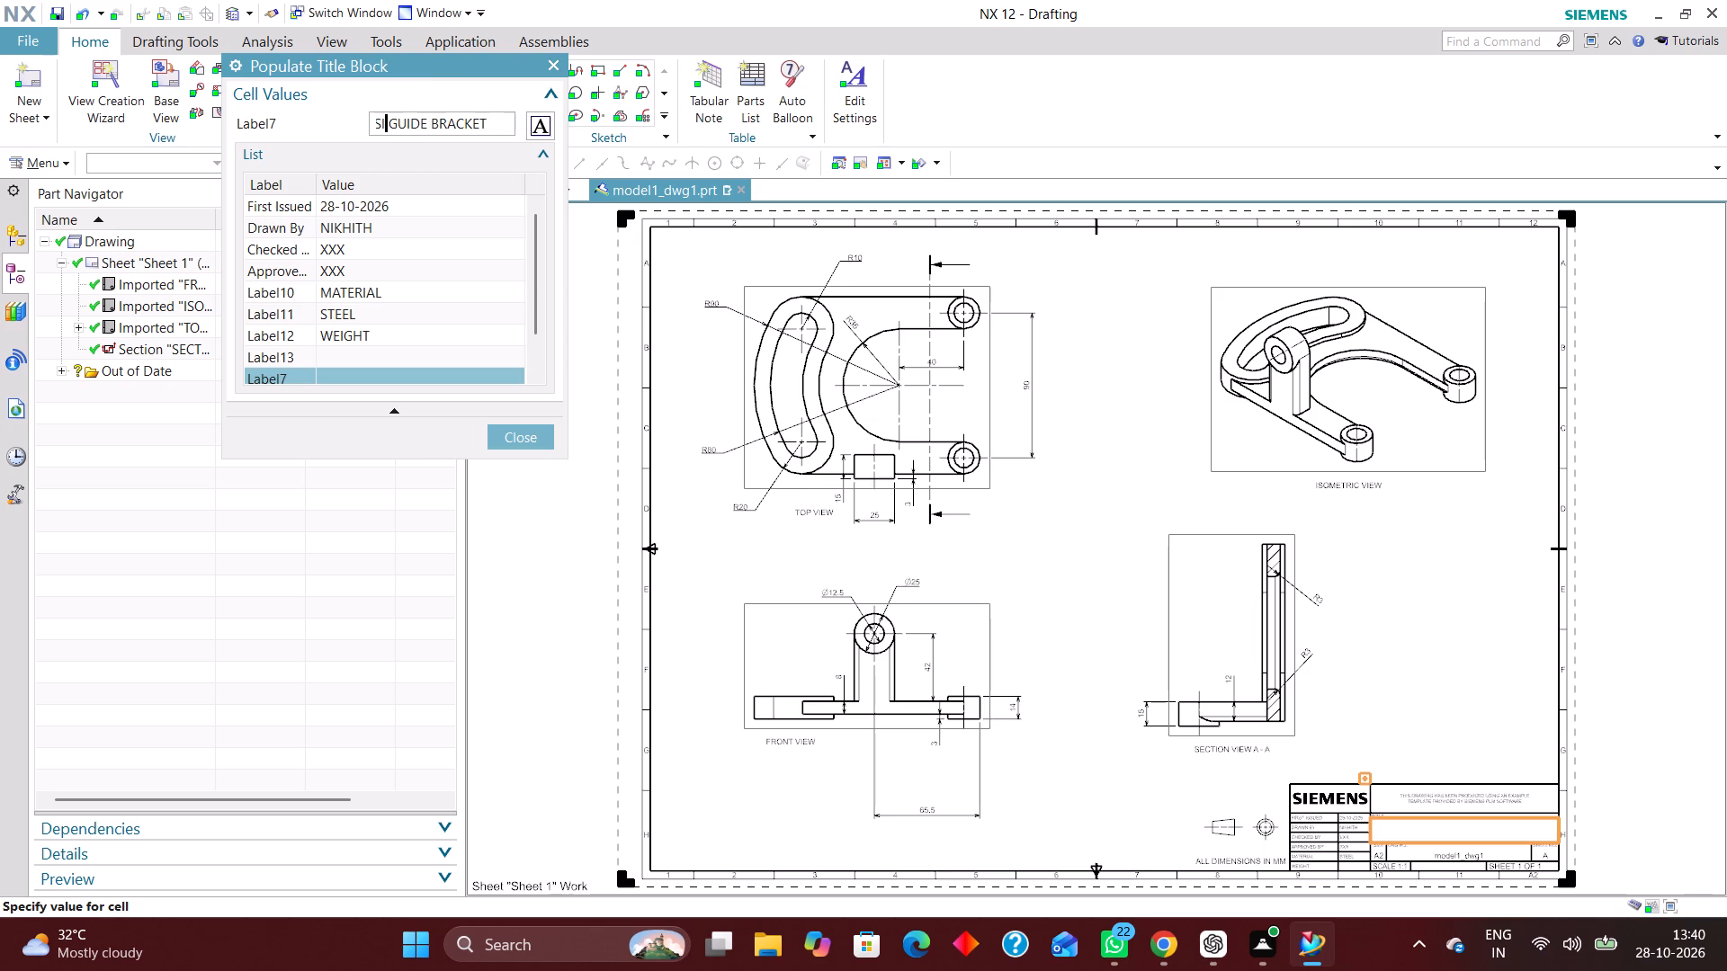
pyautogui.press('BackSpace')
pyautogui.write('LO')
pyautogui.write('TTED')
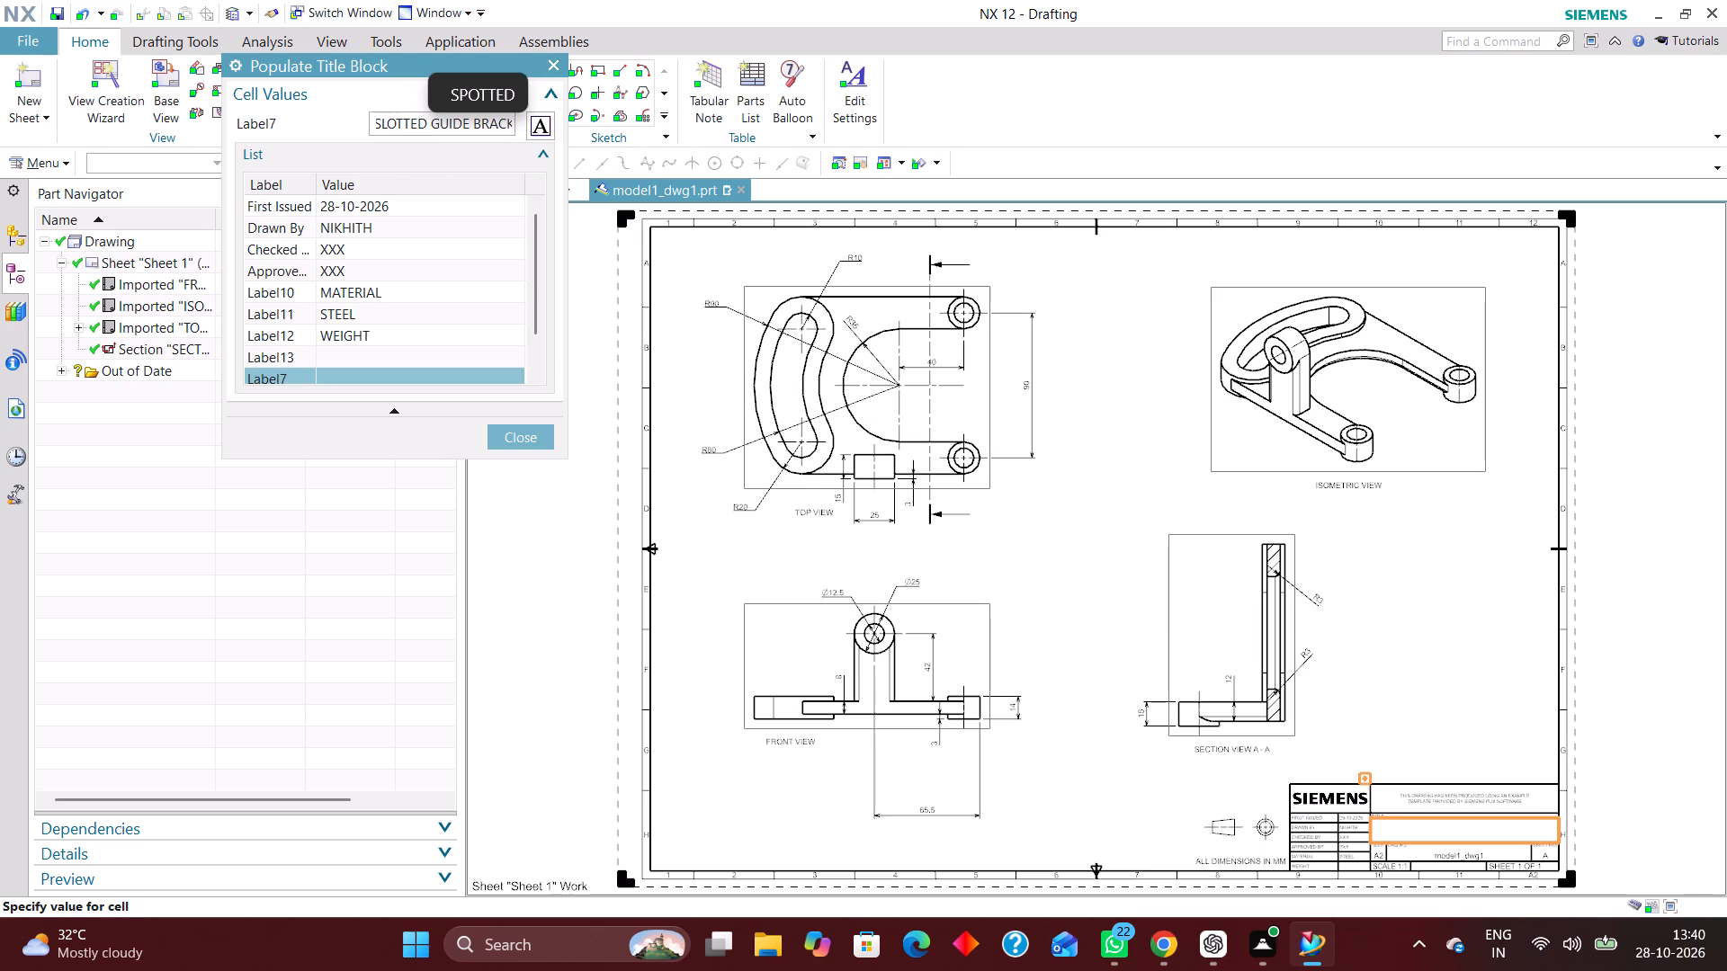
pyautogui.press('Return')
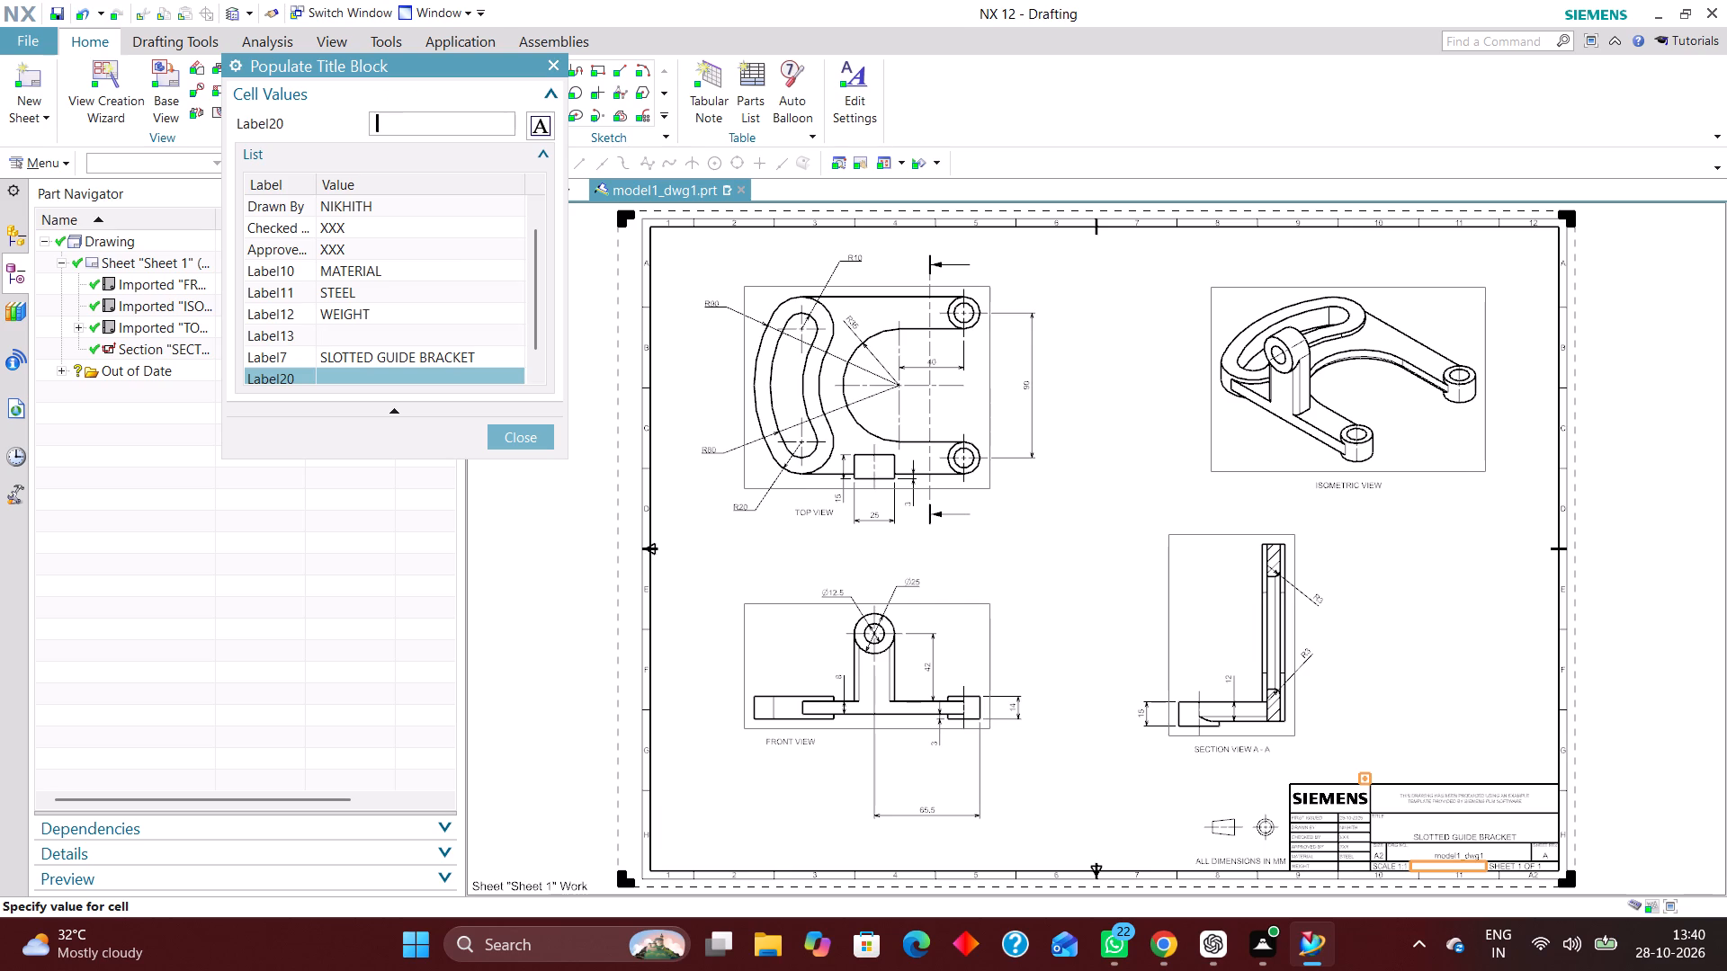
# Enter XXX in the title block's Label20 cell and finish populating.
pyautogui.write('XXX')
pyautogui.press('Return')
pyautogui.click(521, 439)
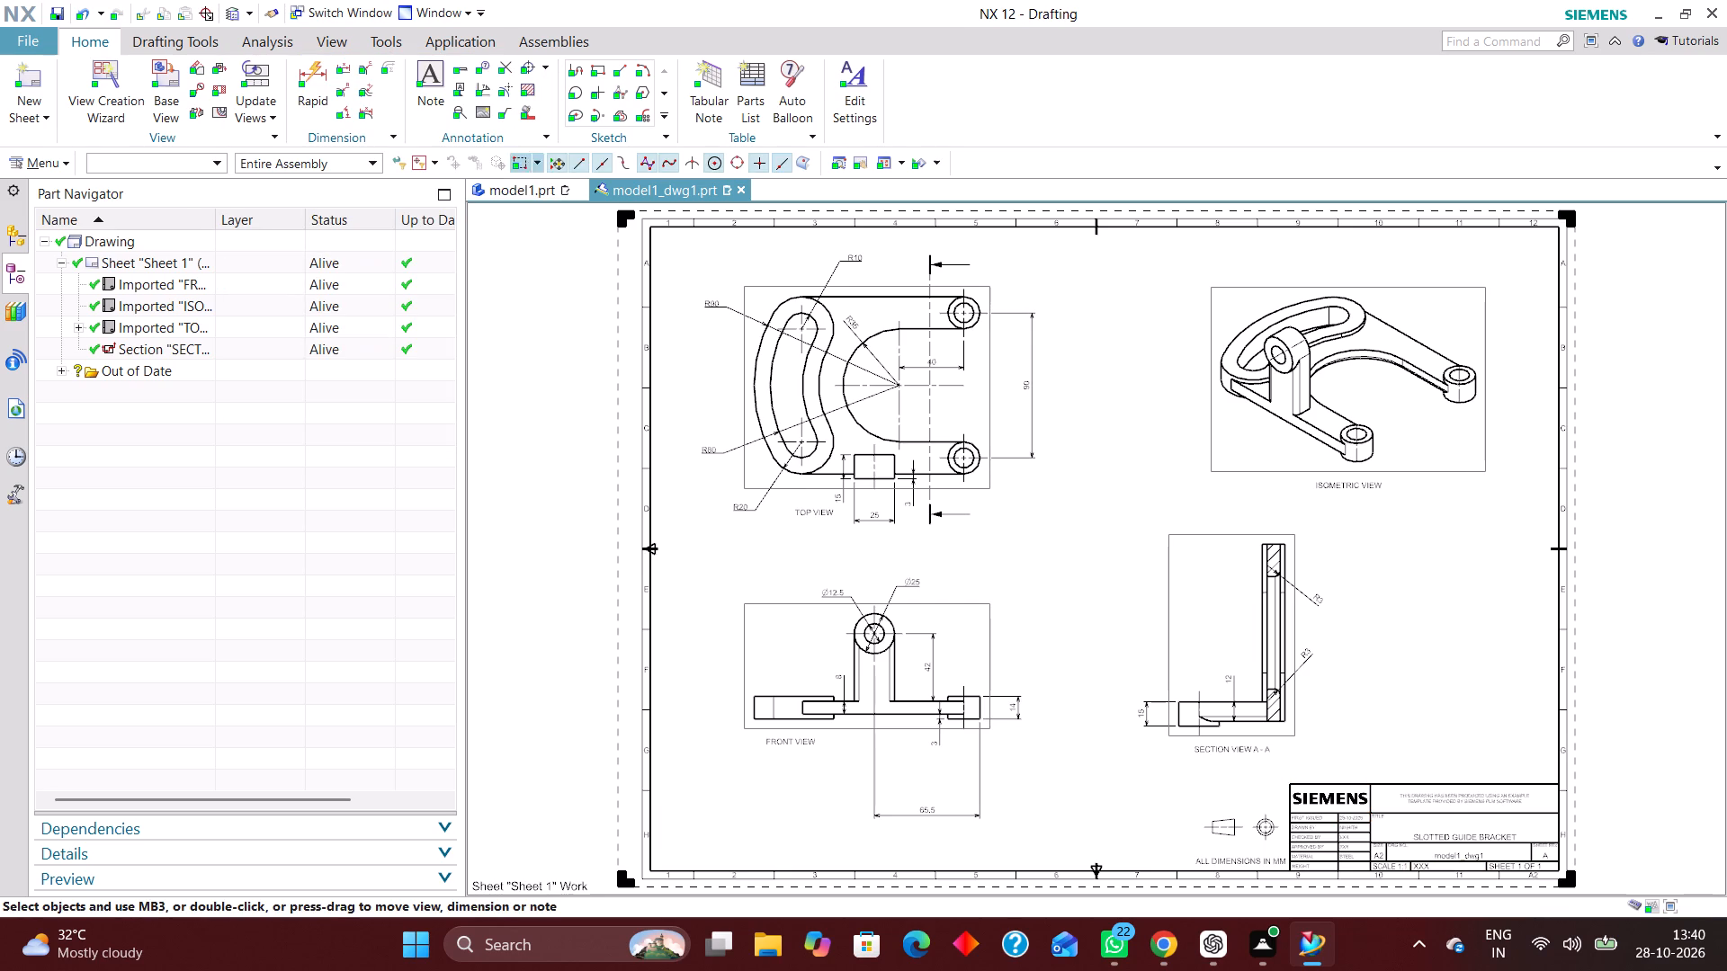
# Switch to the model1 part and update its weight data in the displayed part properties.
pyautogui.click(517, 191)
pyautogui.click(35, 161)
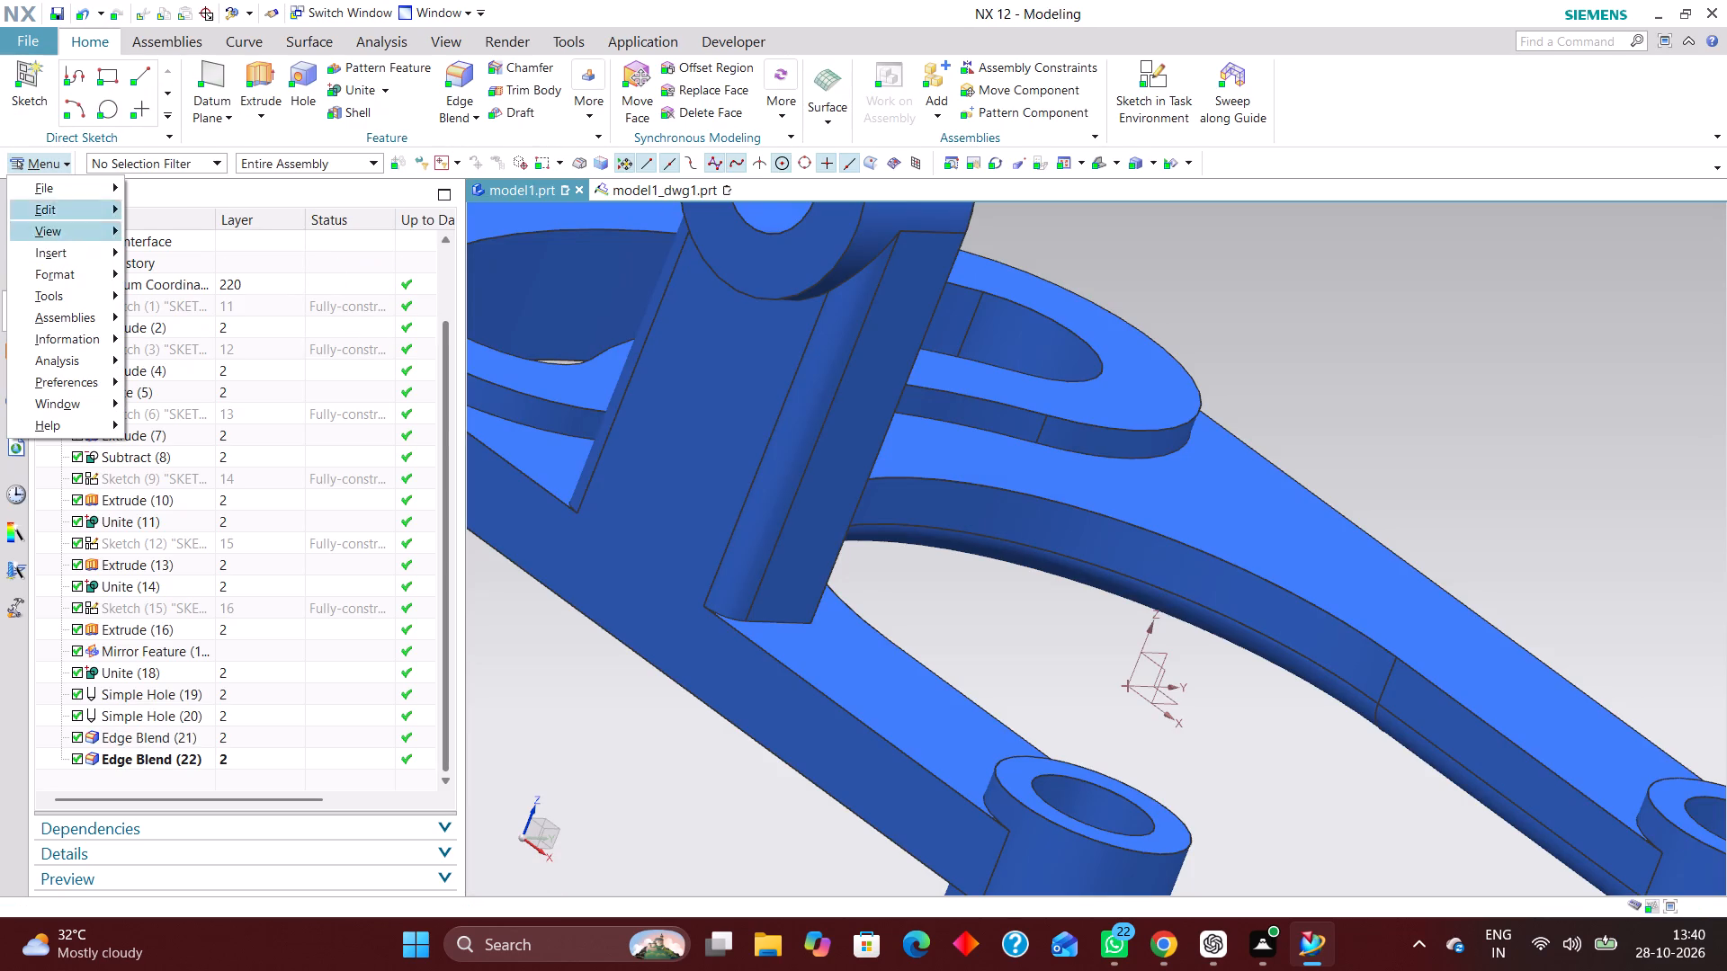
pyautogui.click(70, 191)
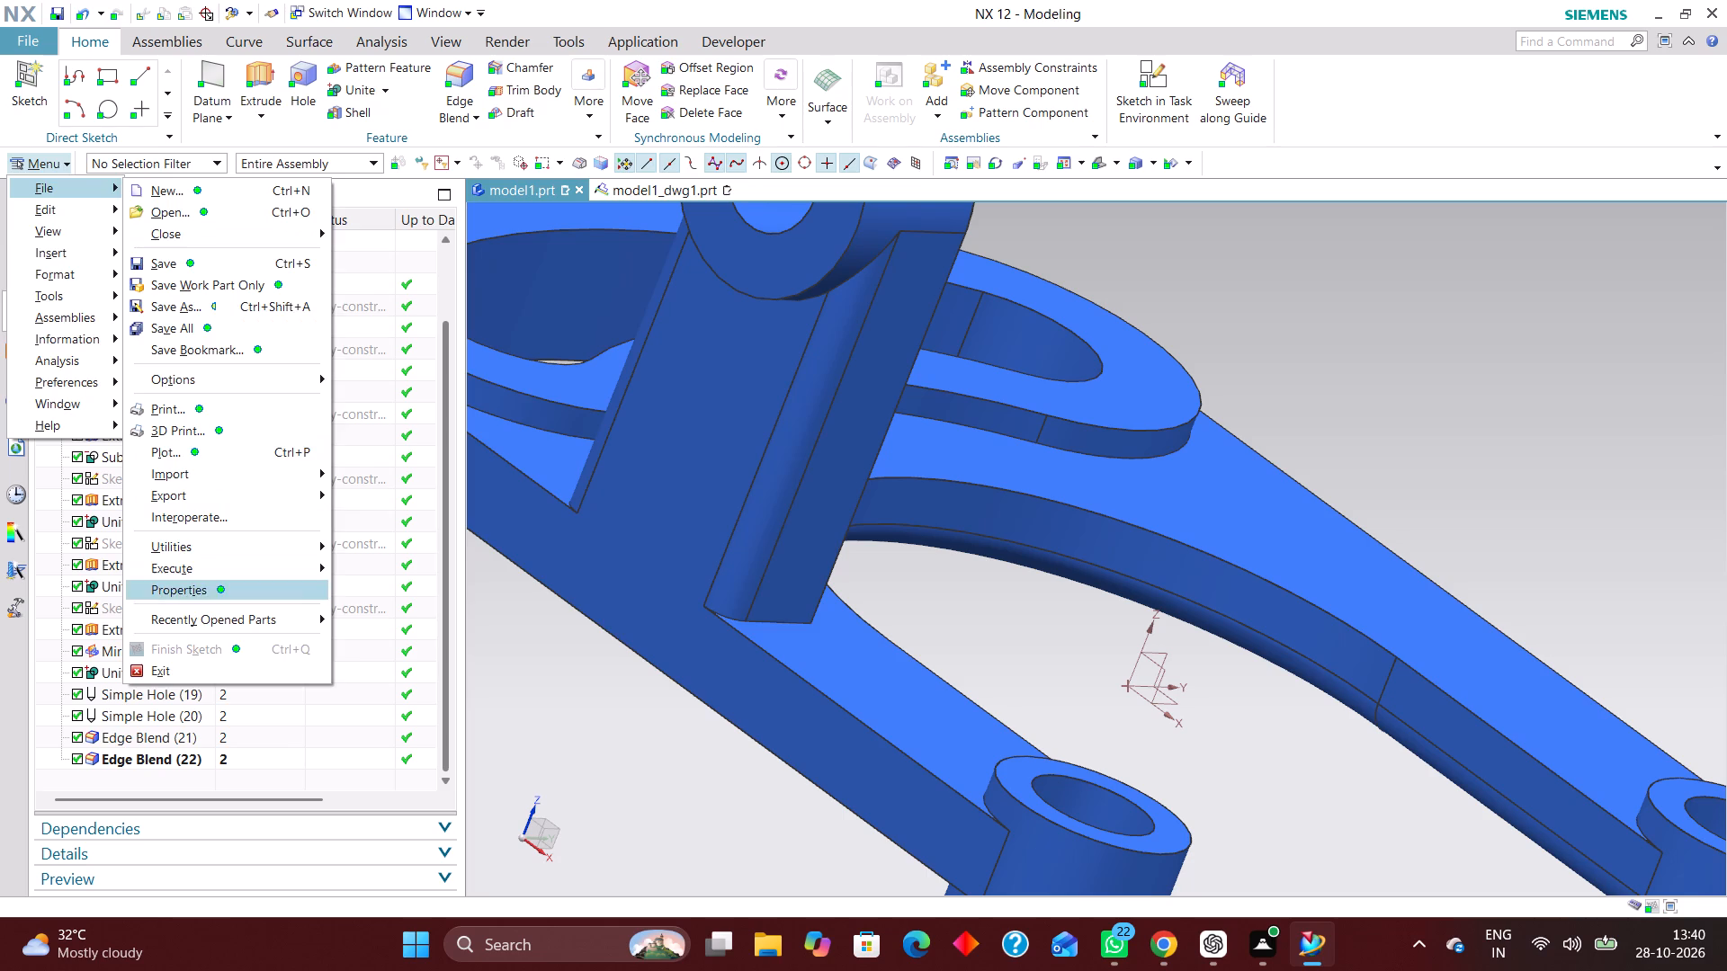
pyautogui.click(242, 592)
pyautogui.click(774, 209)
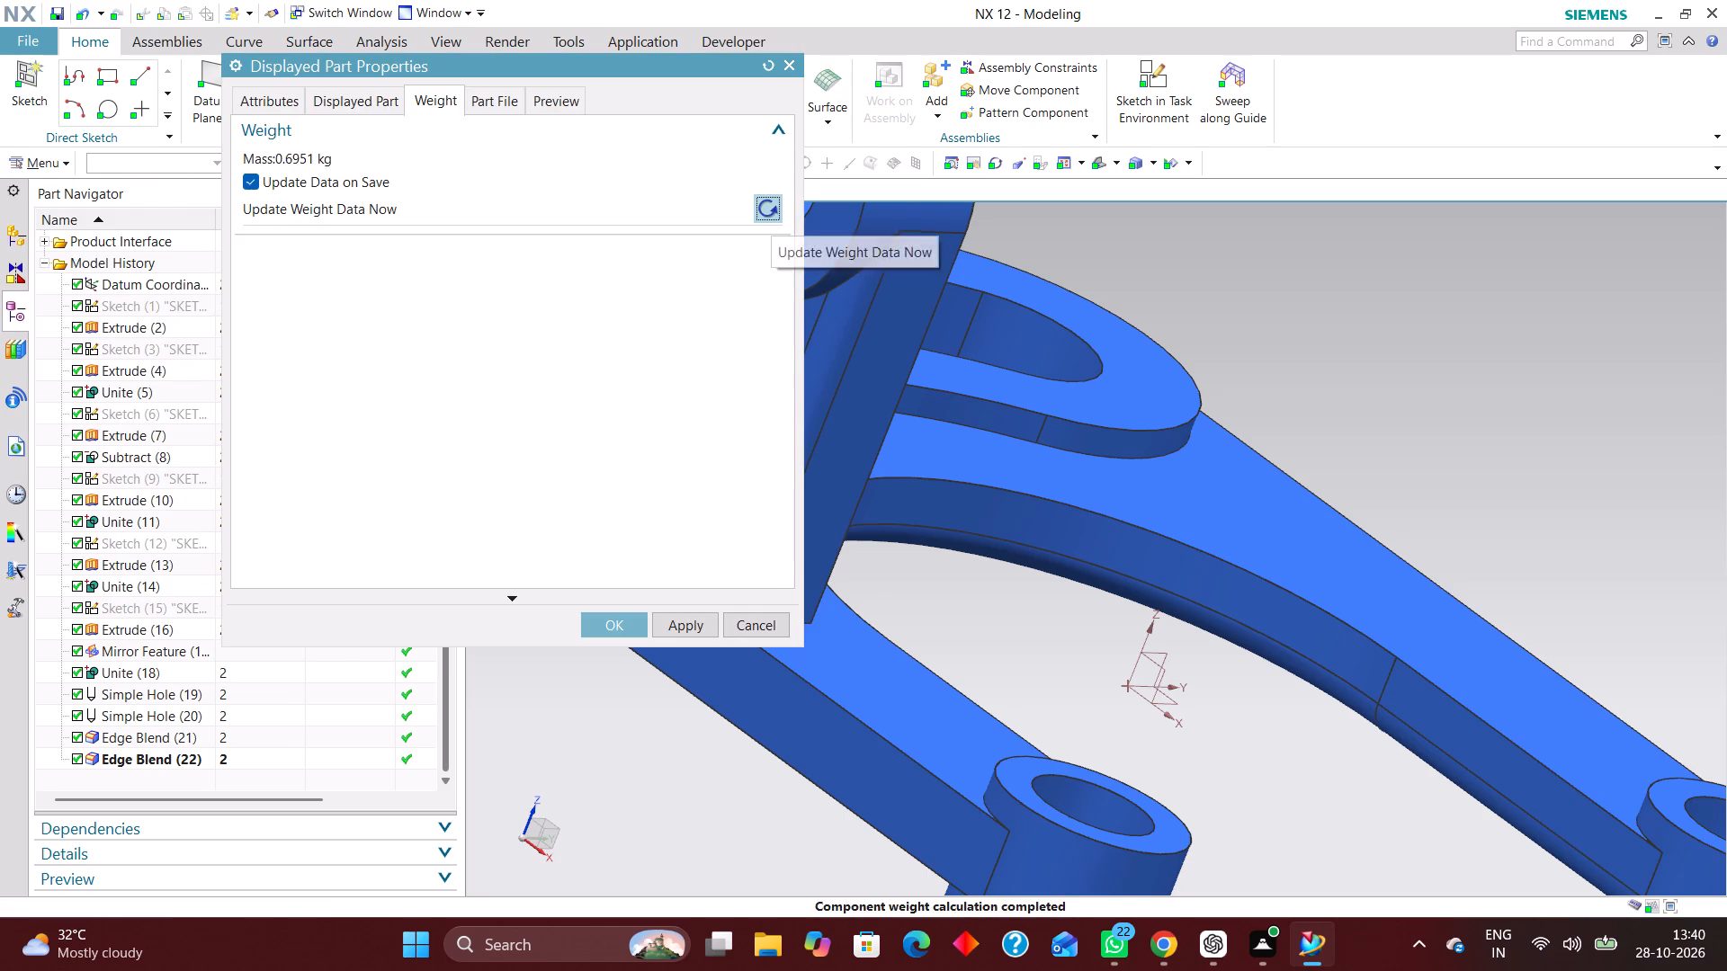
pyautogui.click(622, 628)
# Return to the model1_dwg1 drawing and enter 0.6951 in the title block's weight value cell, Label13.
pyautogui.click(668, 183)
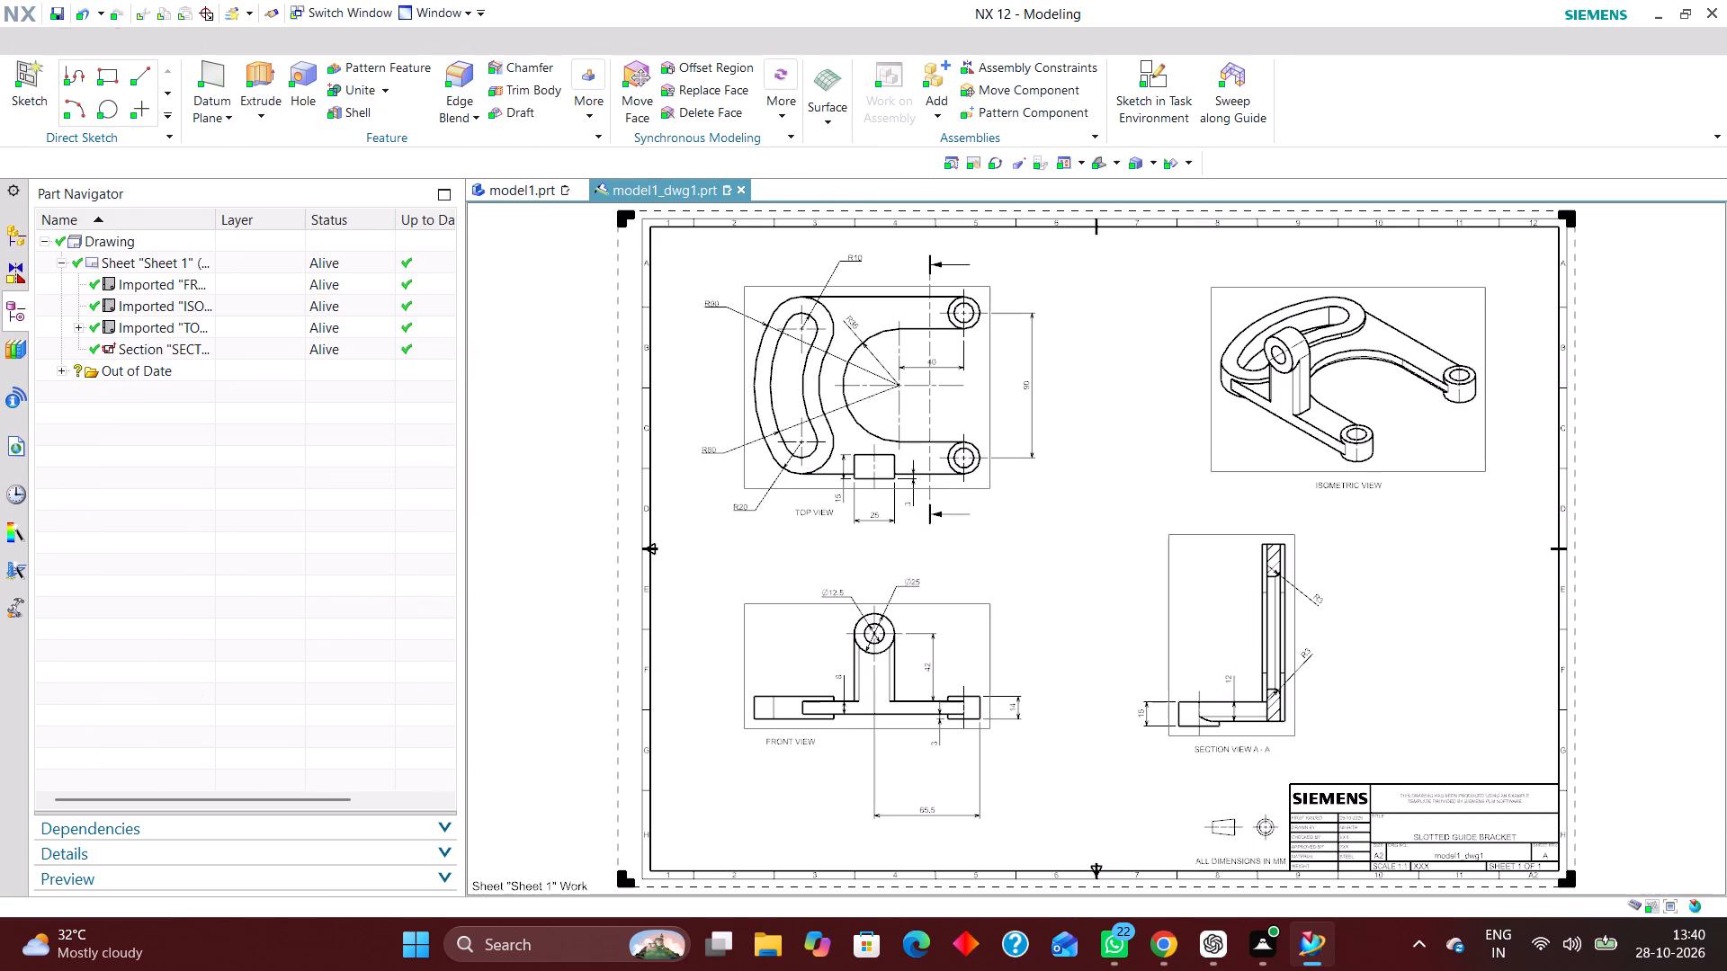
pyautogui.rightClick(1326, 774)
pyautogui.click(1373, 575)
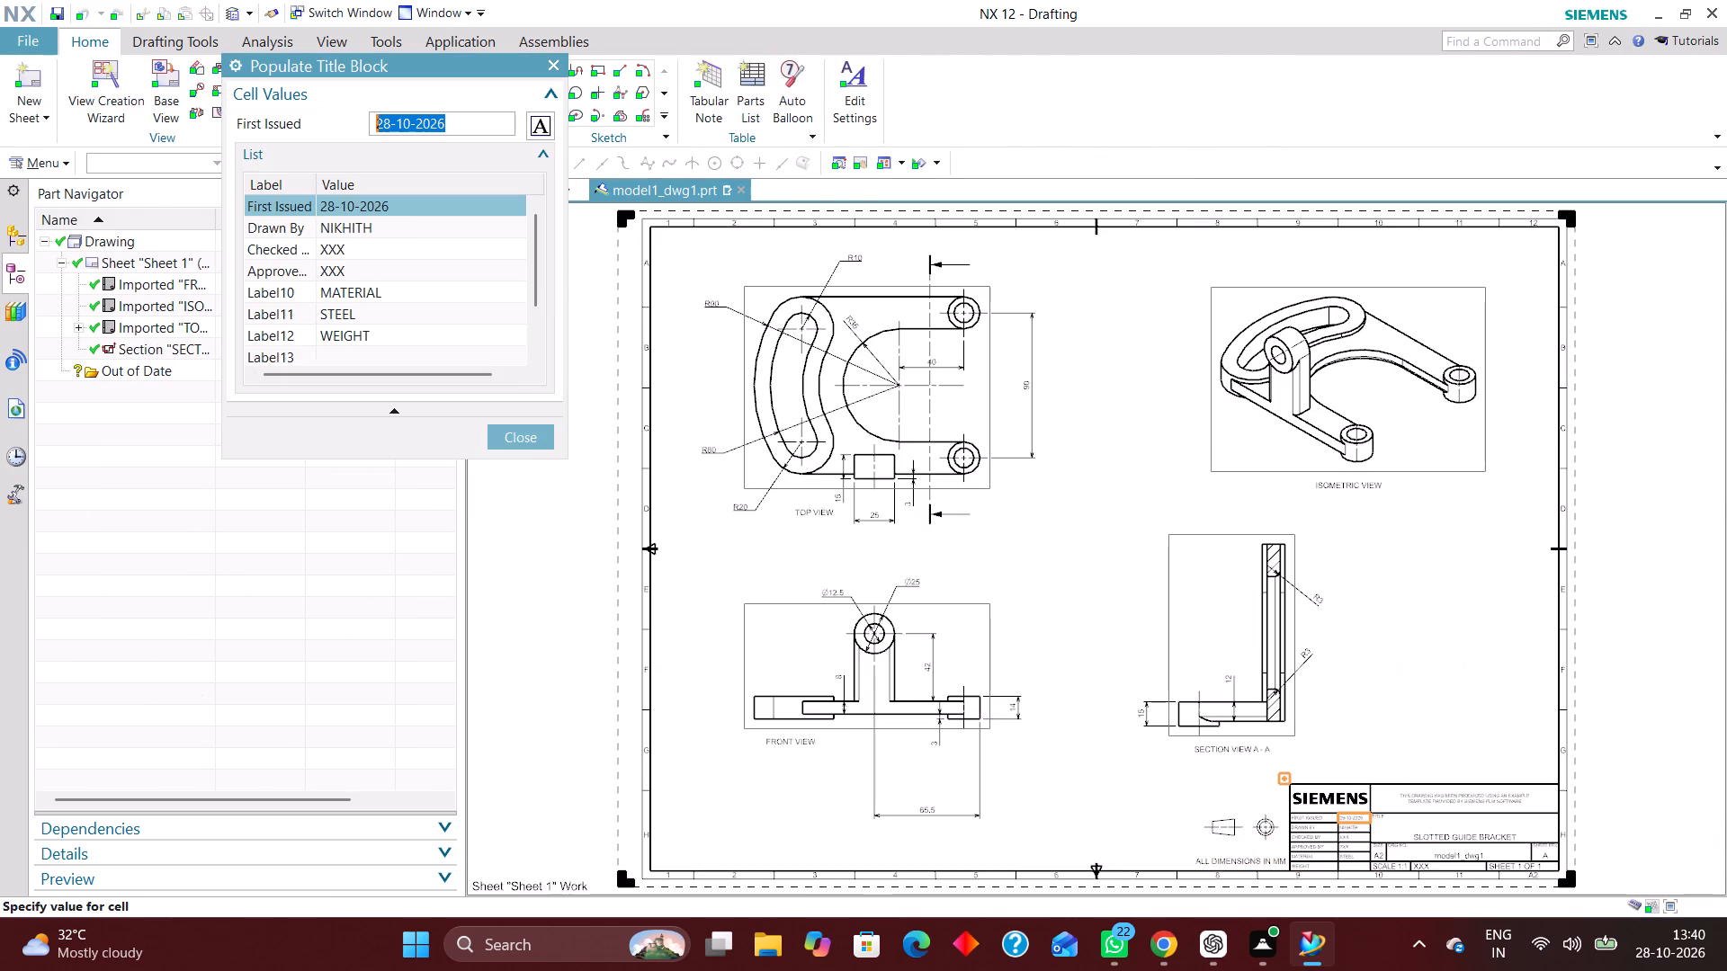
pyautogui.click(387, 351)
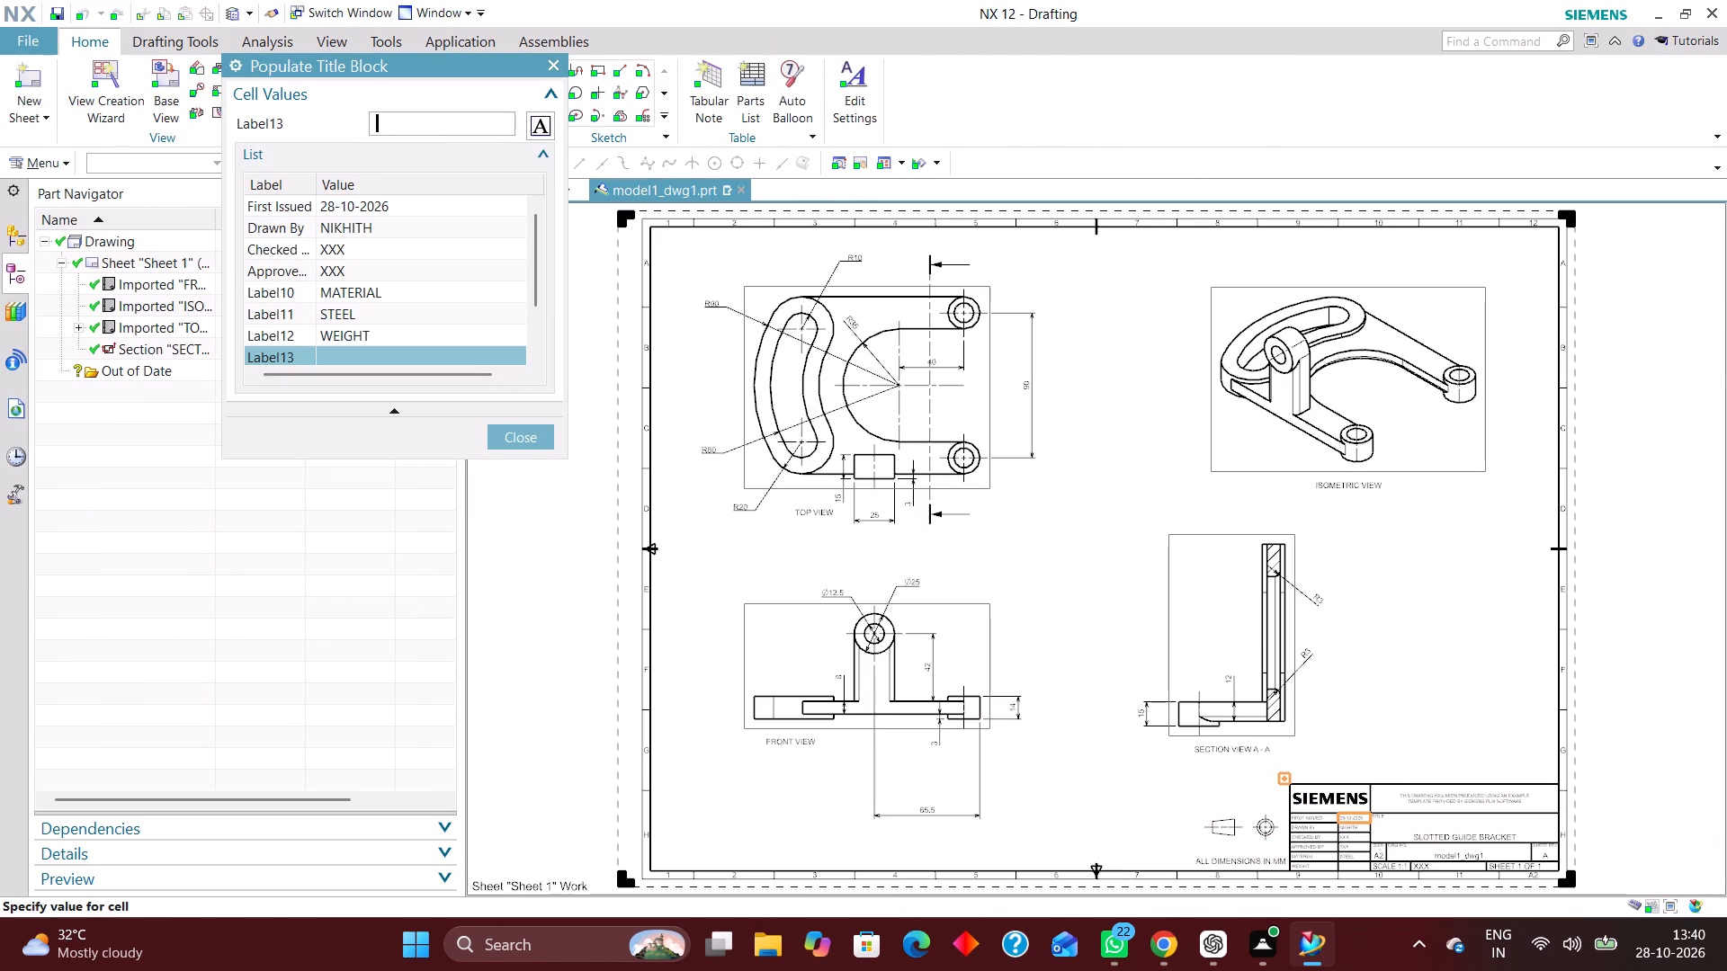
pyautogui.click(410, 133)
pyautogui.write('0.96')
pyautogui.press('BackSpace')
pyautogui.press('BackSpace')
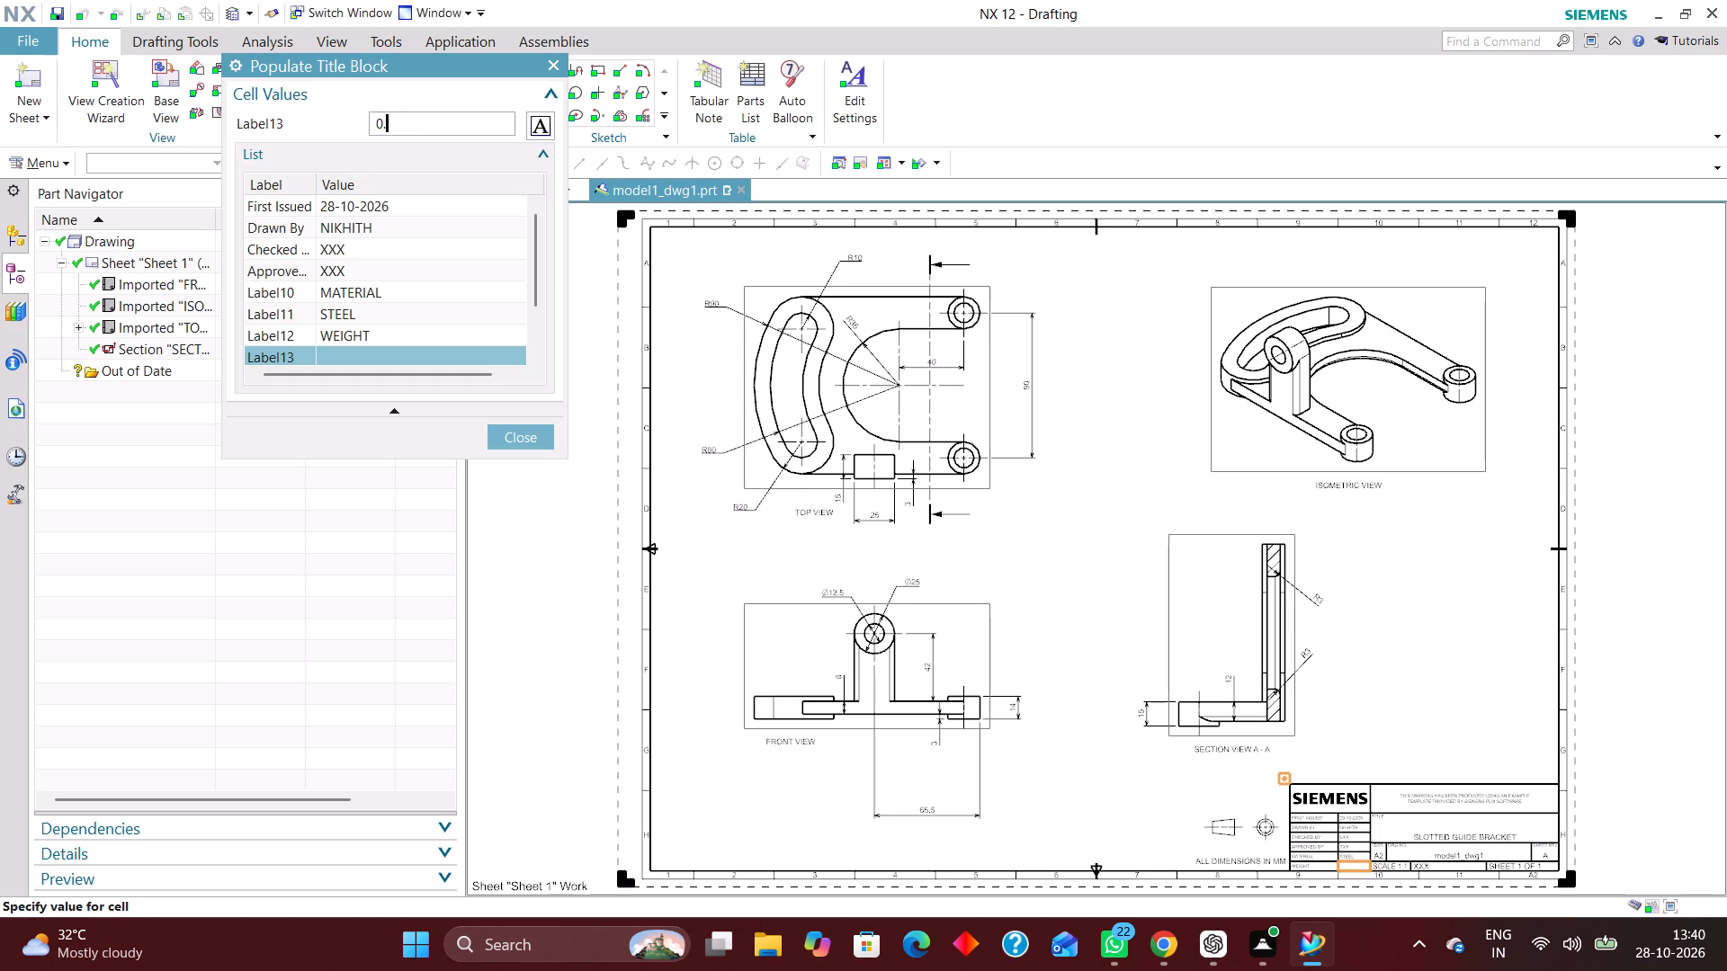
pyautogui.write('695')
pyautogui.press('1')
pyautogui.press('Return')
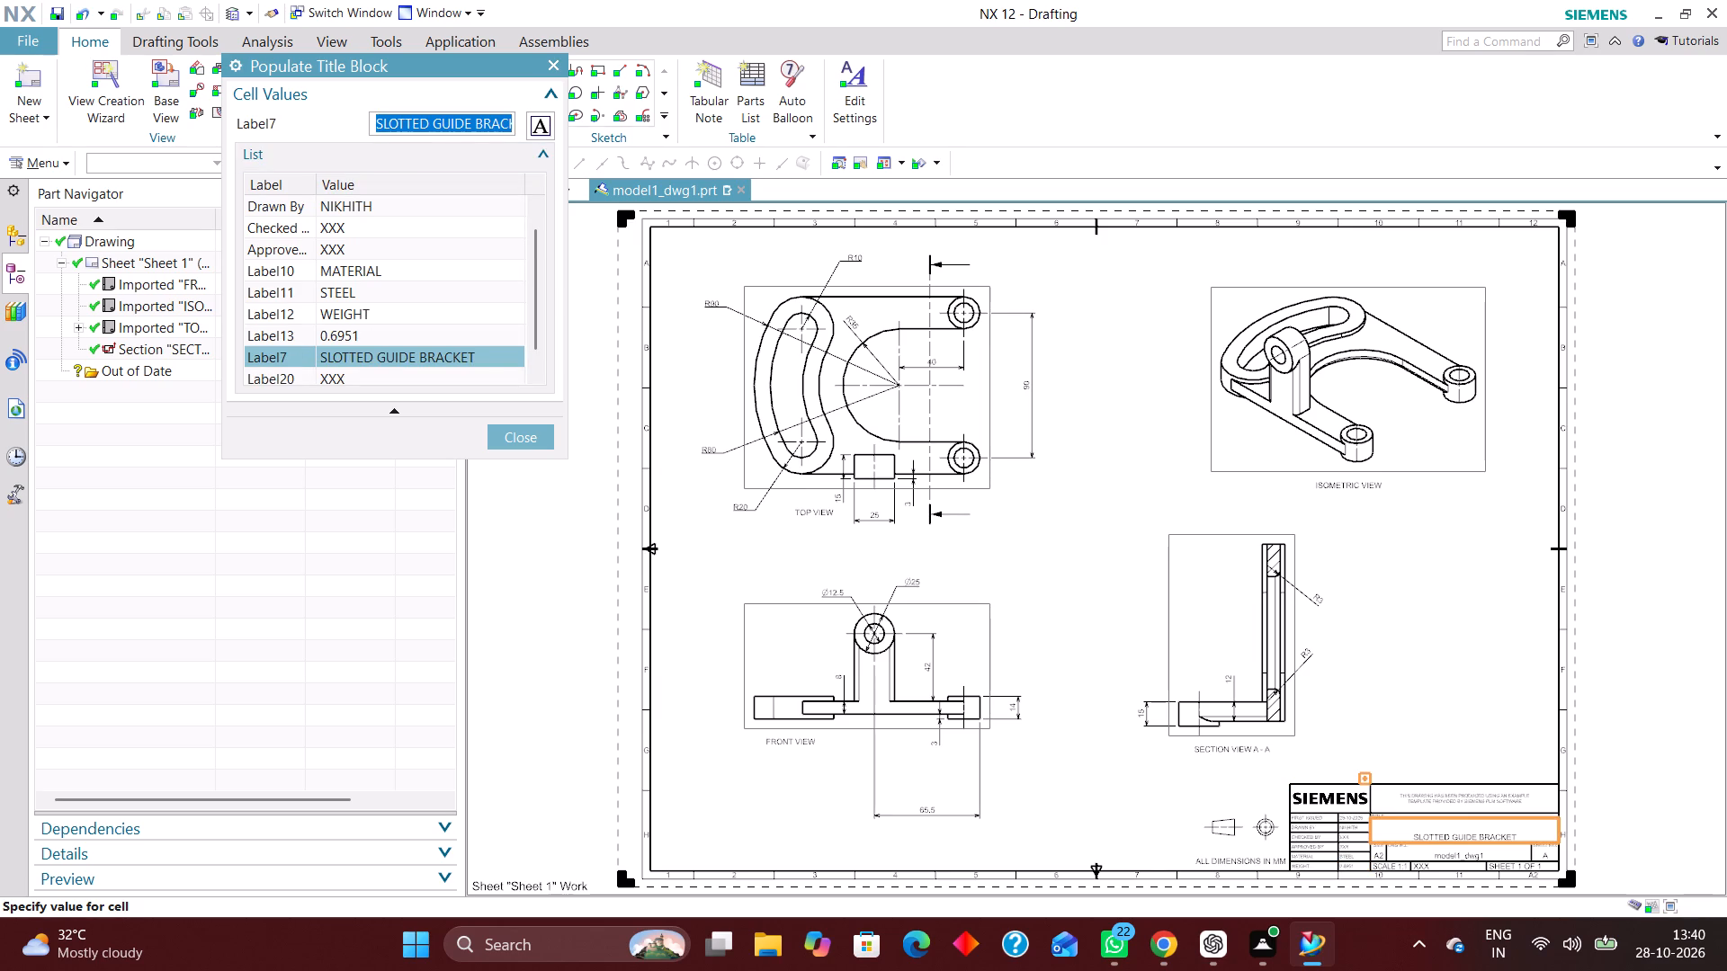
pyautogui.click(530, 435)
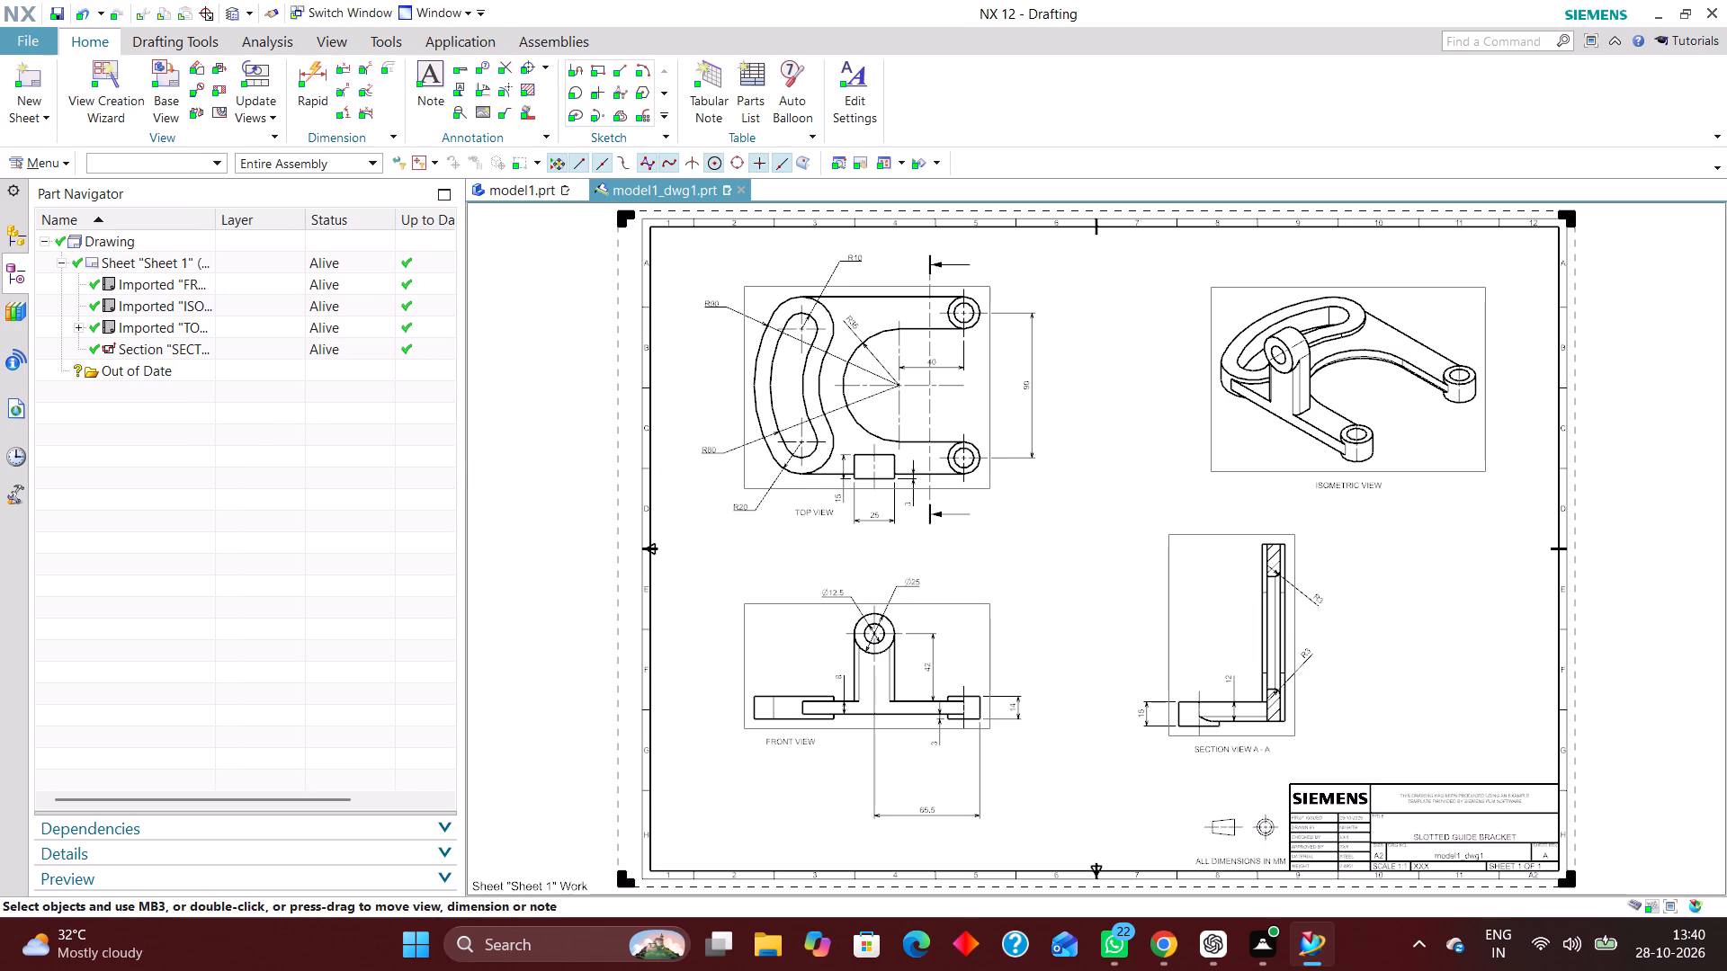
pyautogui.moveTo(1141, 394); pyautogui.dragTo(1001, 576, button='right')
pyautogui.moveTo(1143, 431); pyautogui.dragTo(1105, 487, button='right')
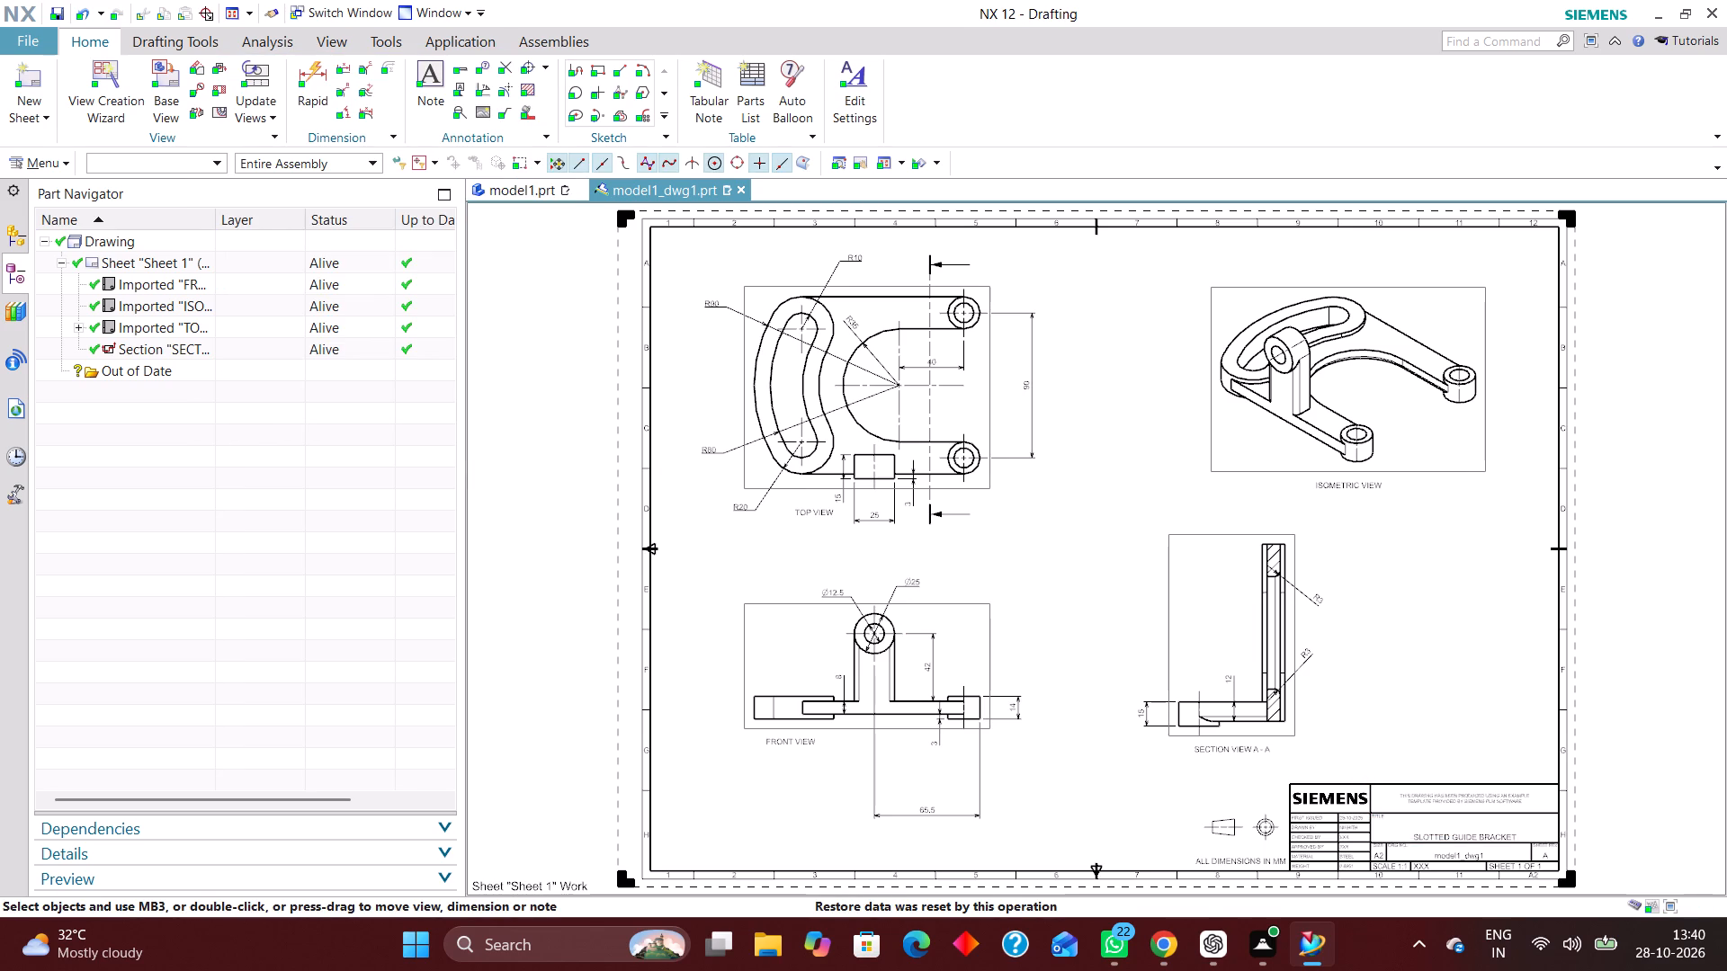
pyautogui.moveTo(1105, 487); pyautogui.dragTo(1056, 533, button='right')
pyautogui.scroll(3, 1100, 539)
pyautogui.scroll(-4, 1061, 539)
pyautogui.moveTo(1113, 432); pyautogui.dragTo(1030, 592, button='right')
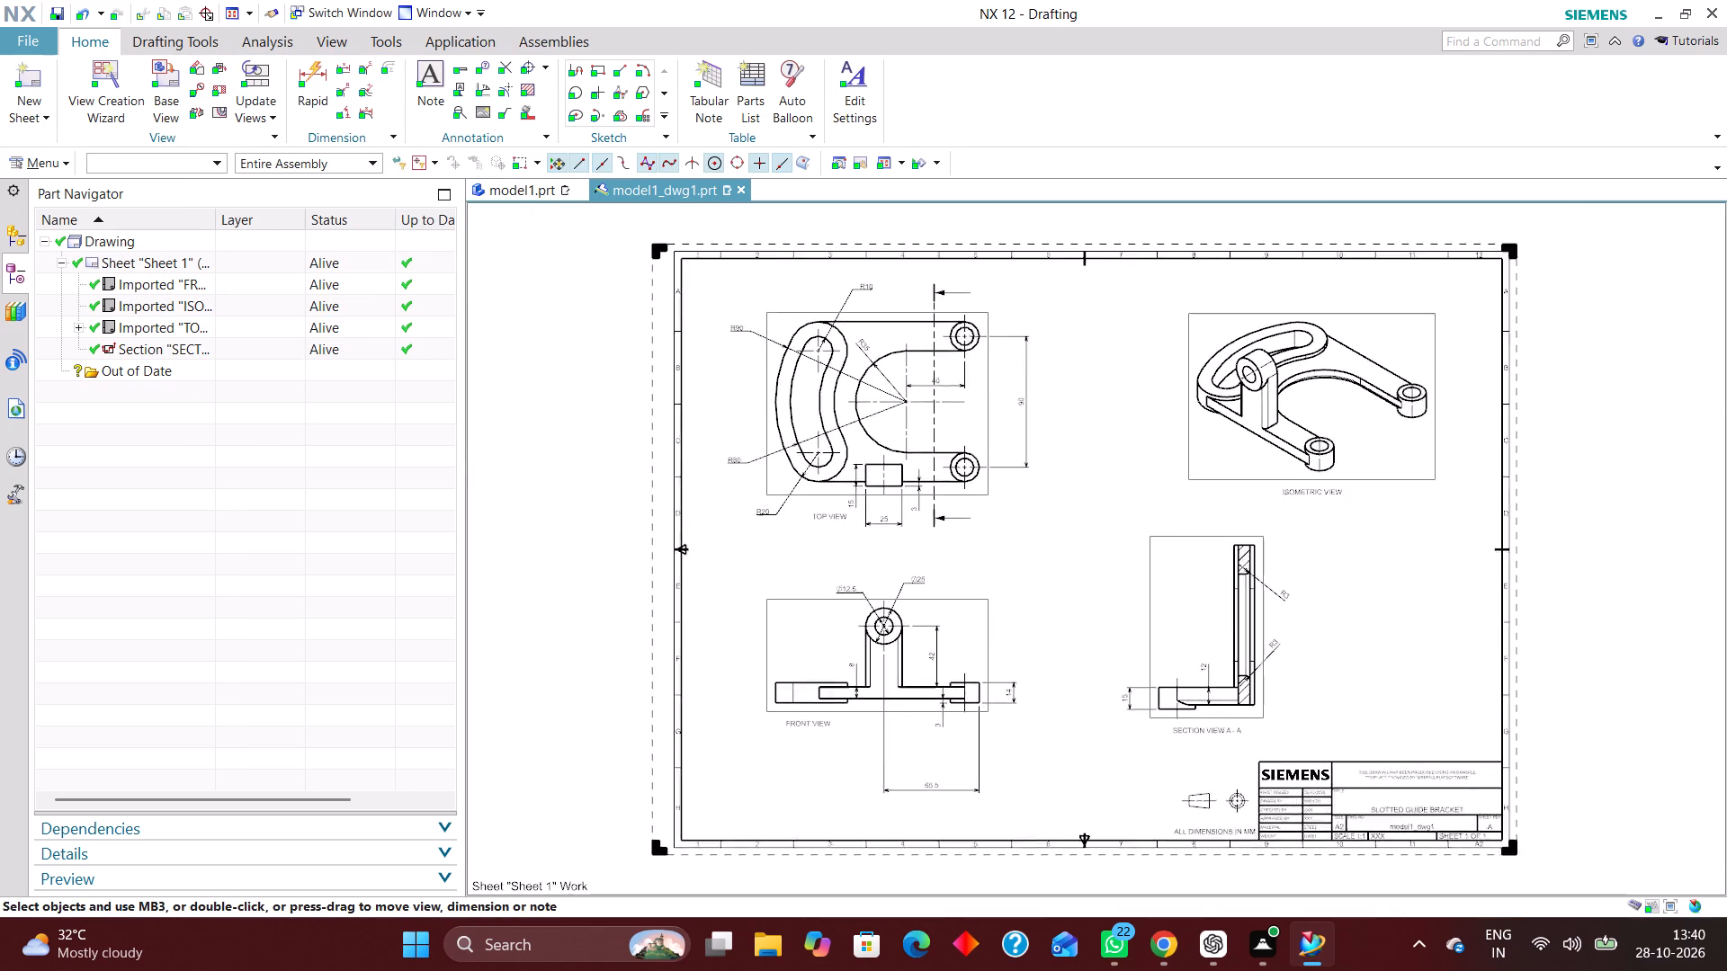
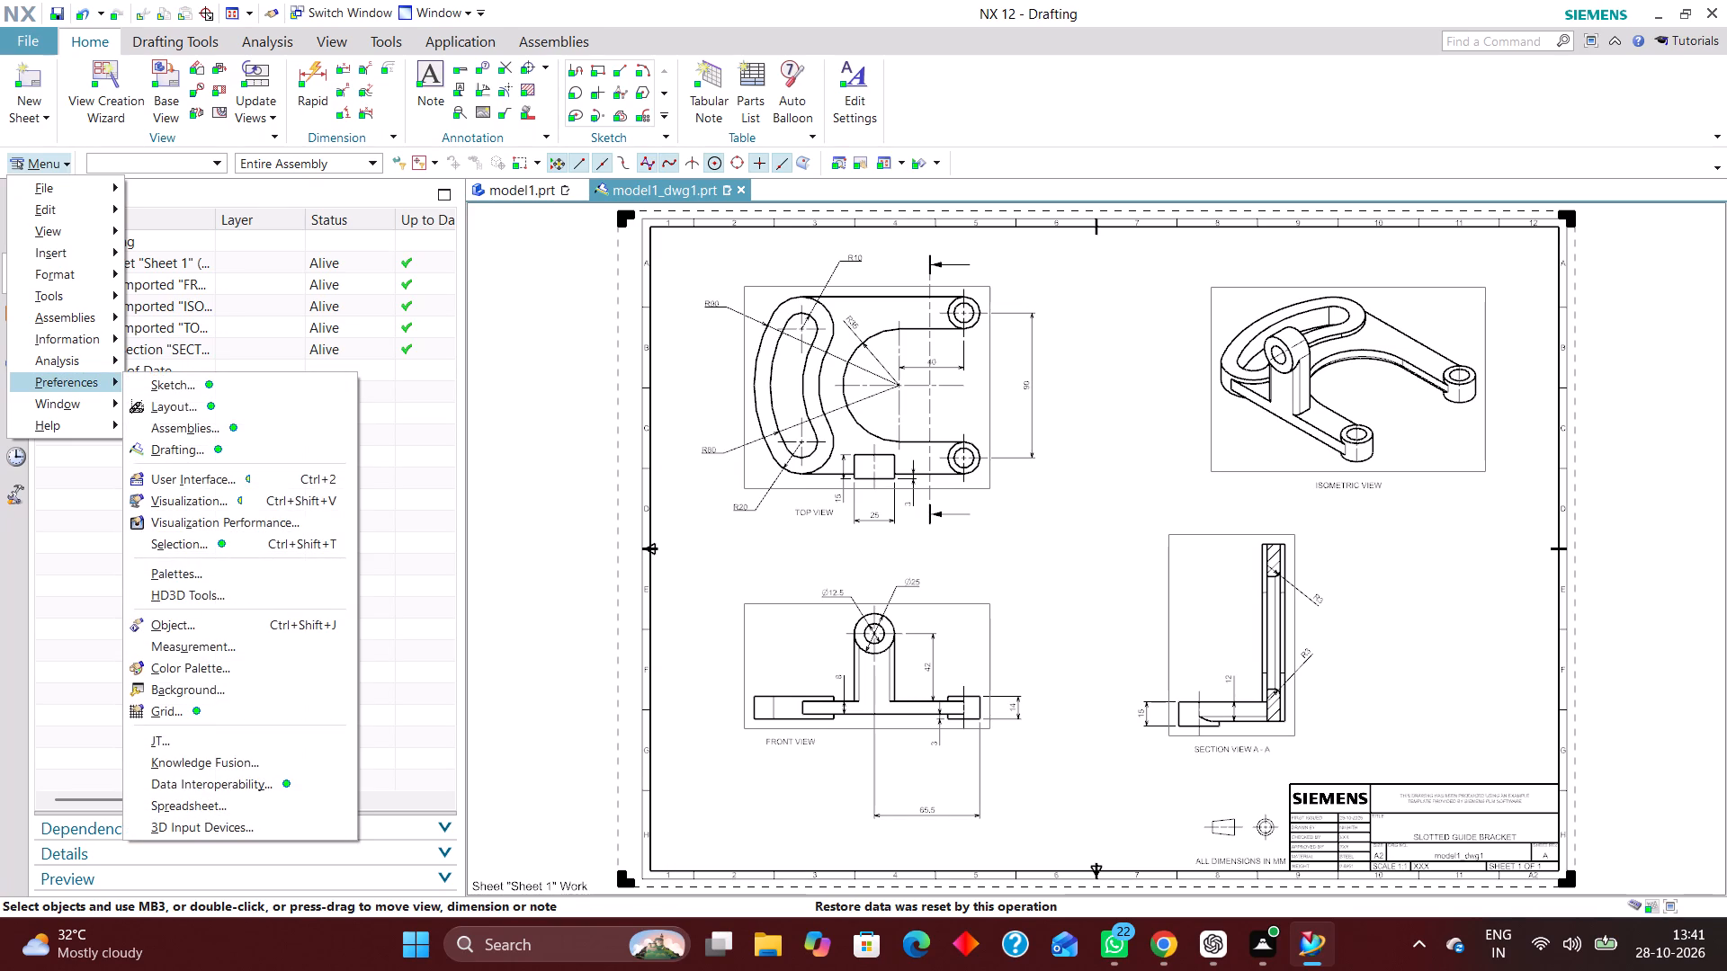
# In Layer Visible in View, make all layers of ISOMETRIC VIEW invisible except layers 2, 223, 224, 225, 226 and 256.
pyautogui.click(72, 190)
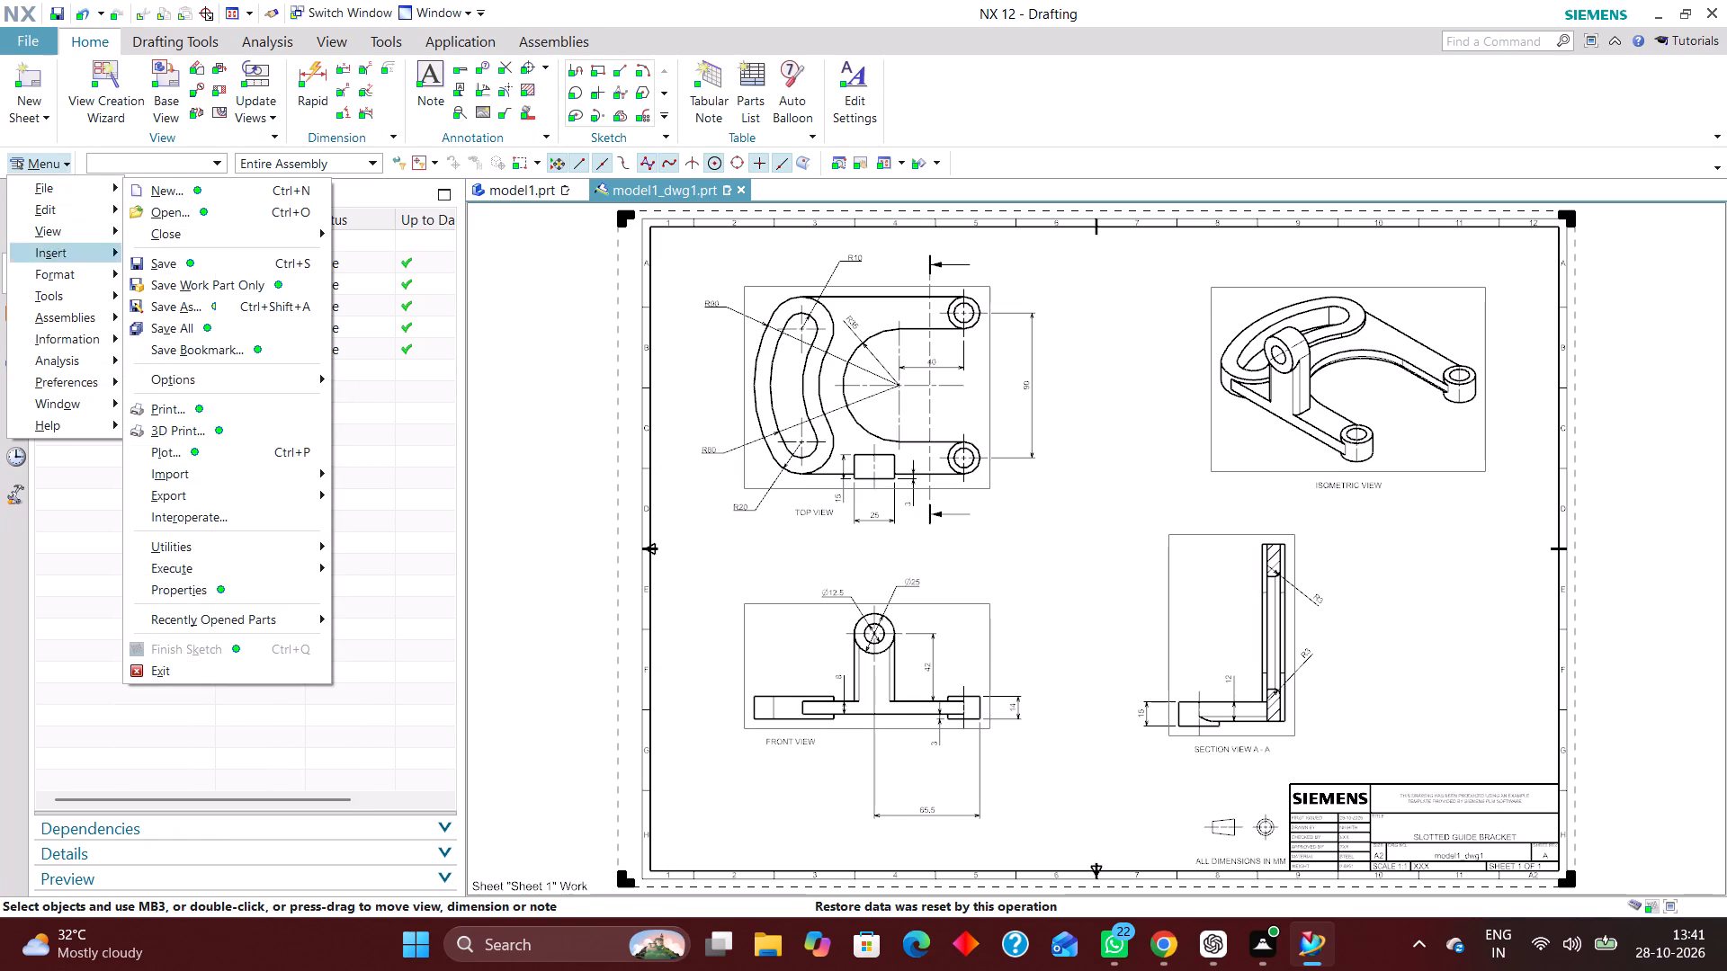
pyautogui.click(67, 272)
pyautogui.click(210, 300)
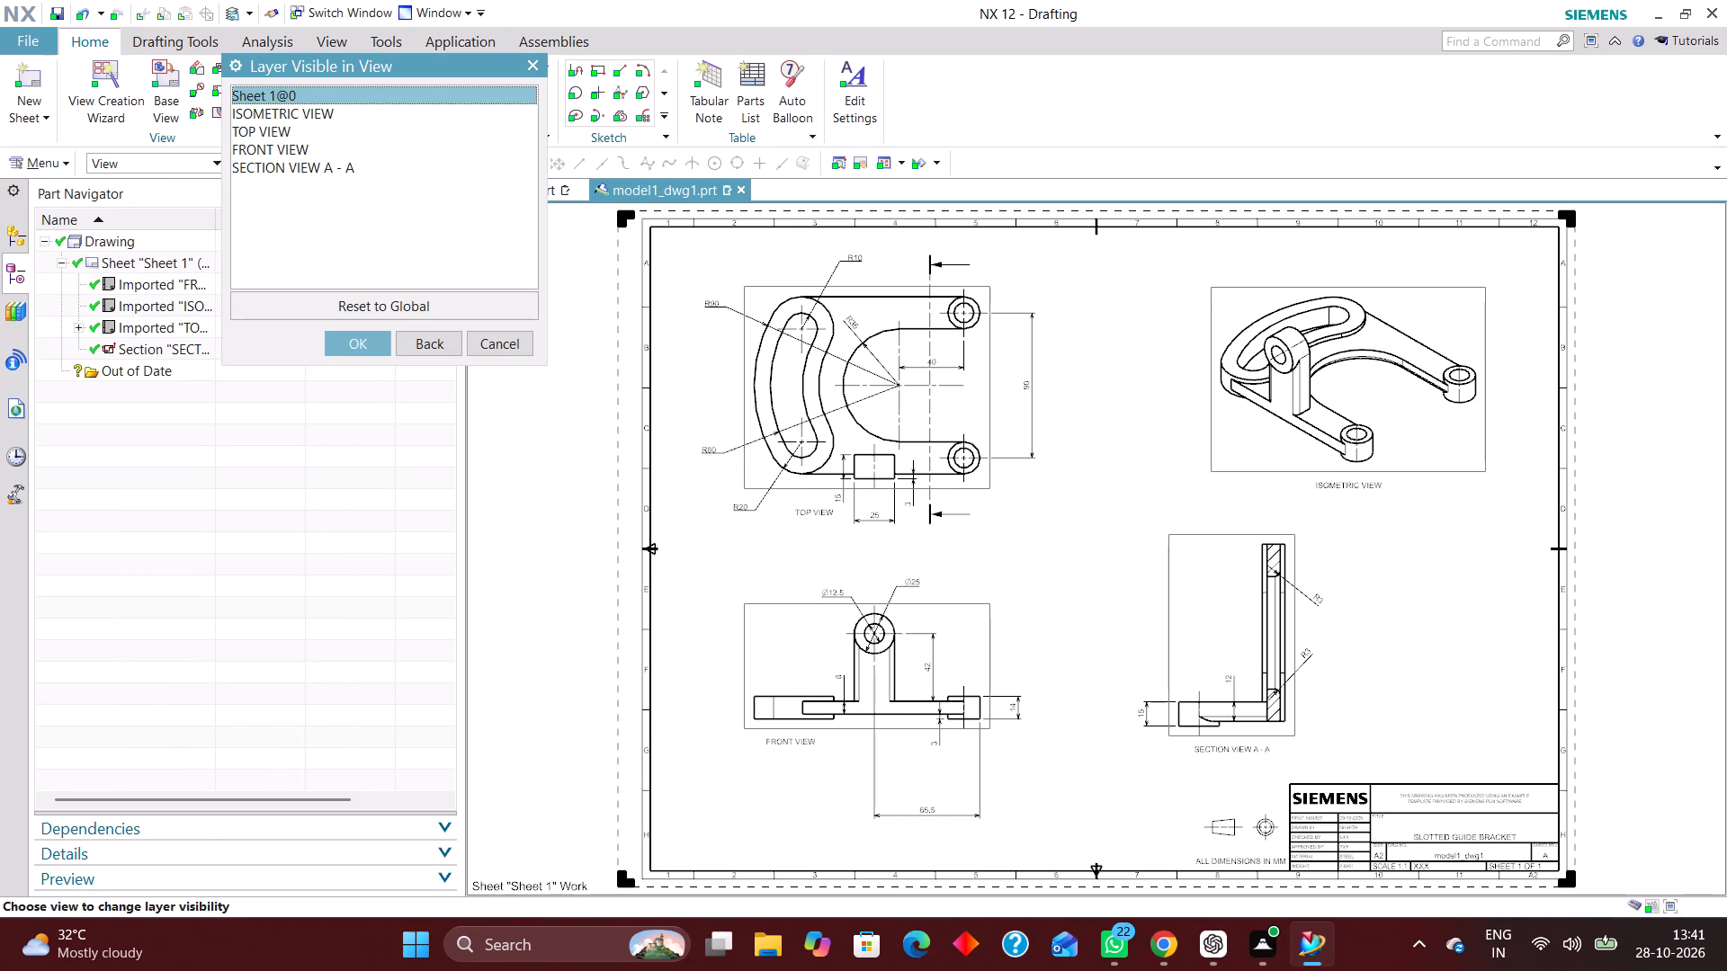
pyautogui.click(296, 109)
pyautogui.click(350, 334)
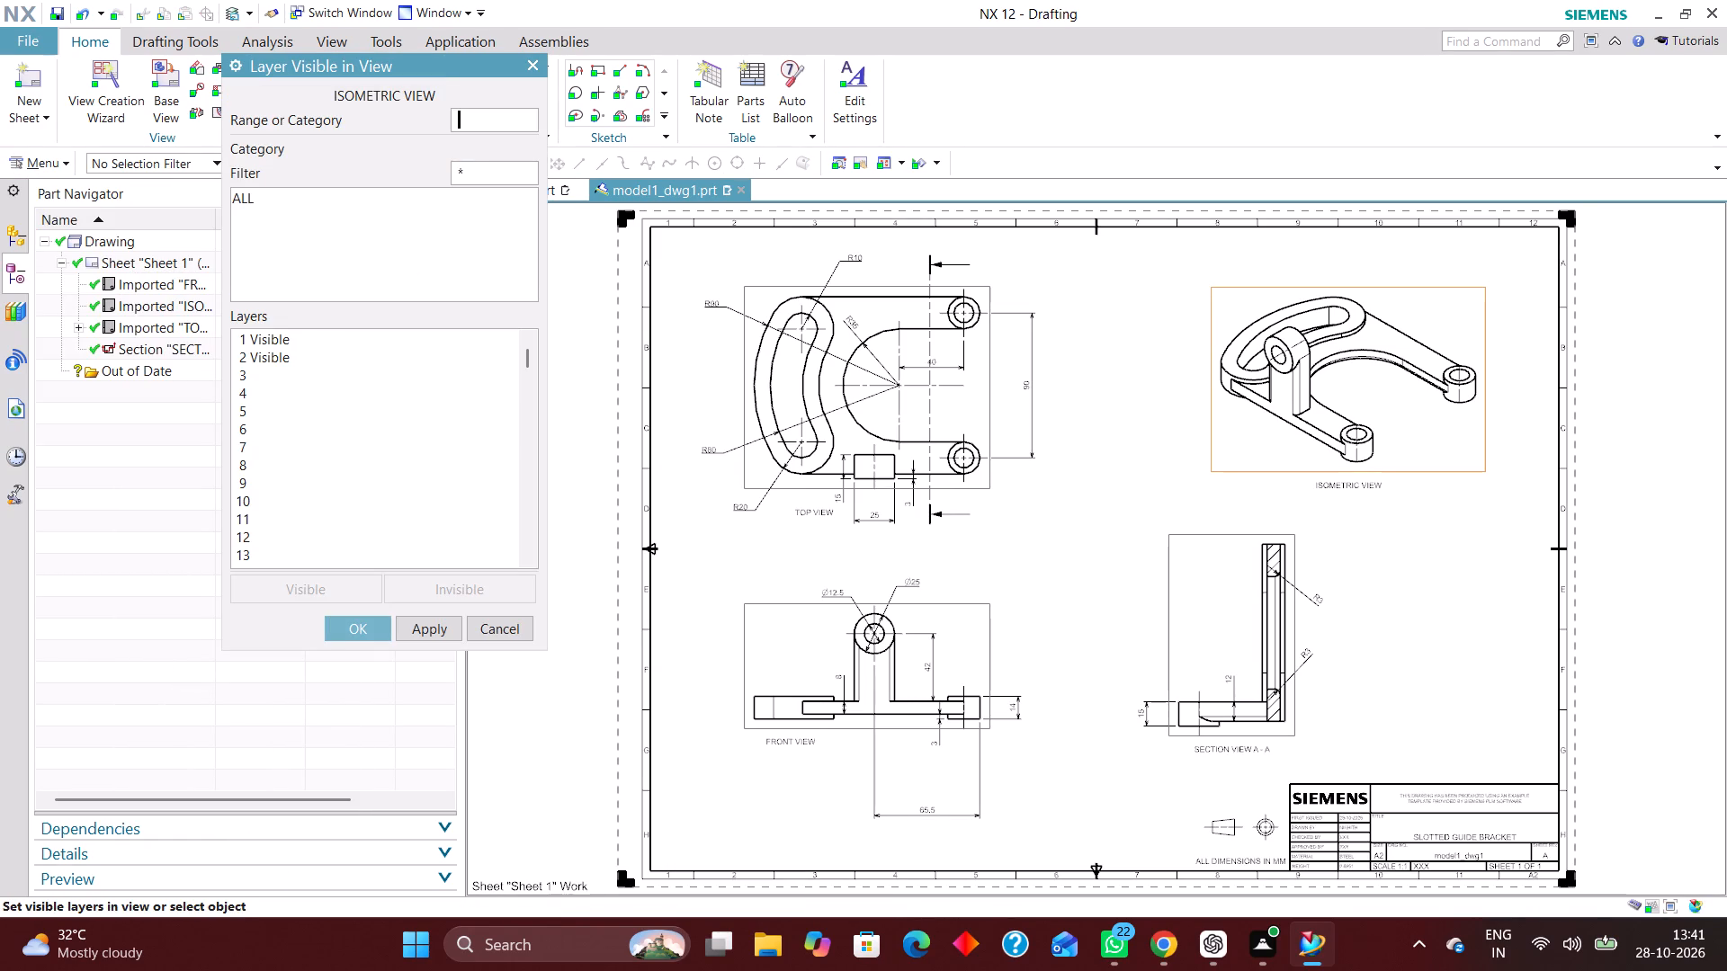
pyautogui.click(245, 201)
pyautogui.click(517, 591)
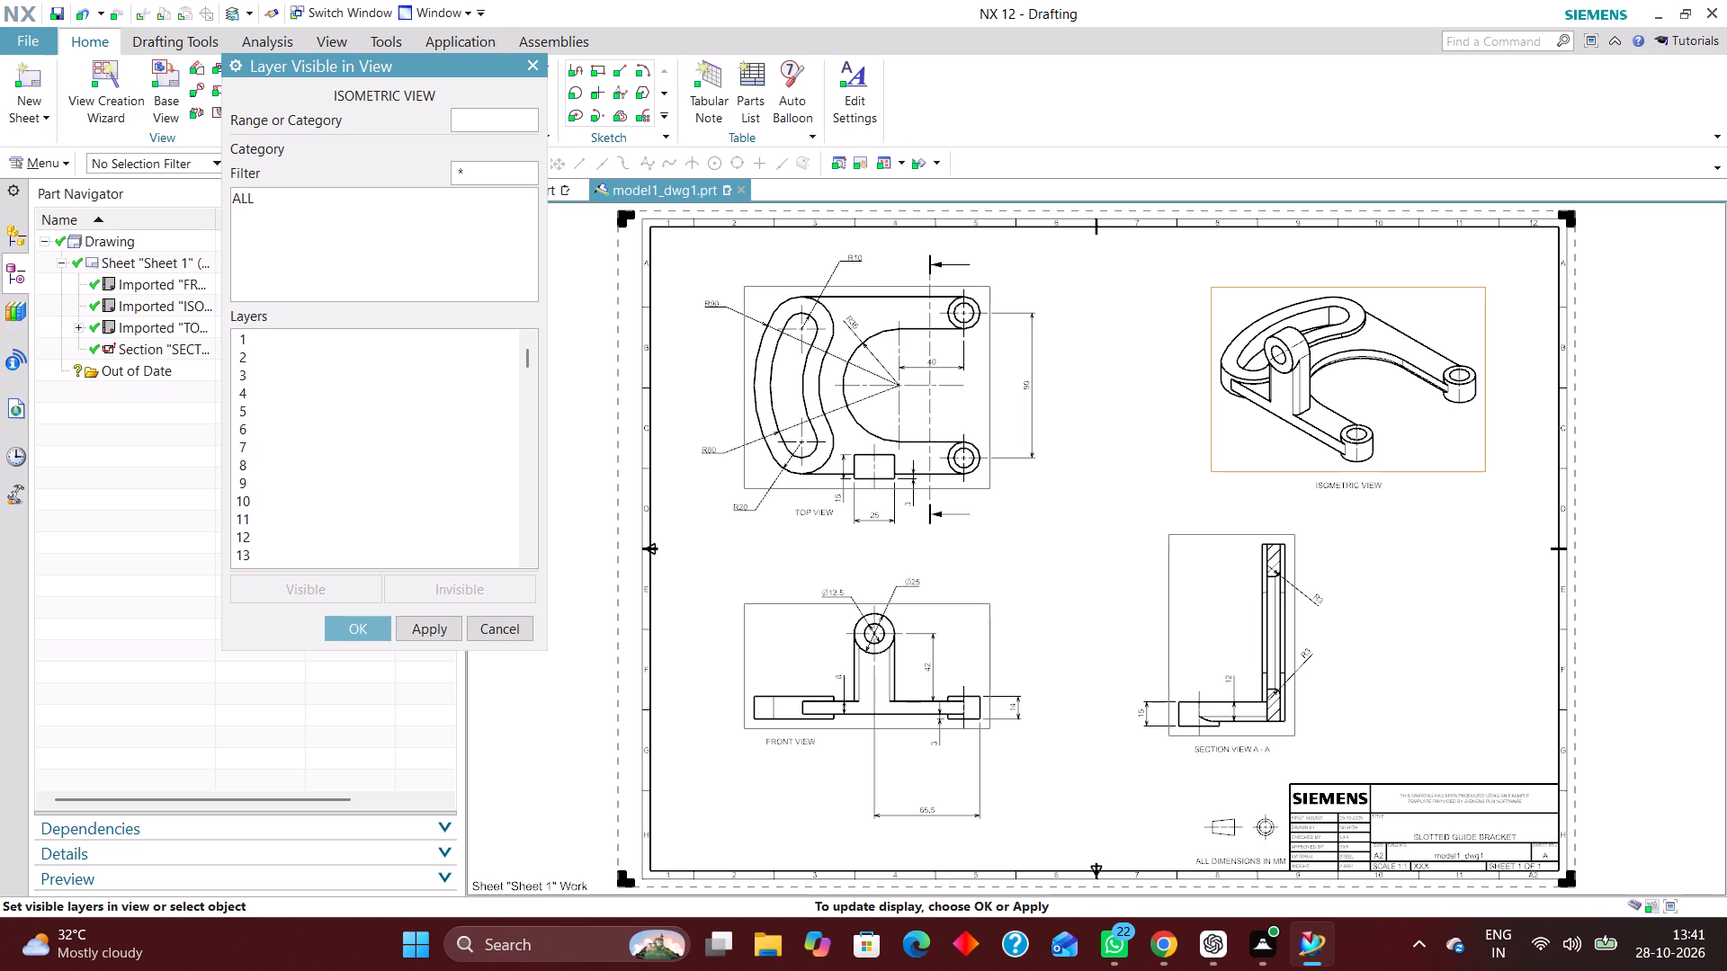
pyautogui.click(488, 118)
pyautogui.press('2')
pyautogui.press('Return')
pyautogui.write('223')
pyautogui.press('Return')
pyautogui.write('224')
pyautogui.press('Return')
pyautogui.write('225')
pyautogui.press('Return')
pyautogui.write('226')
pyautogui.press('Return')
pyautogui.press('2')
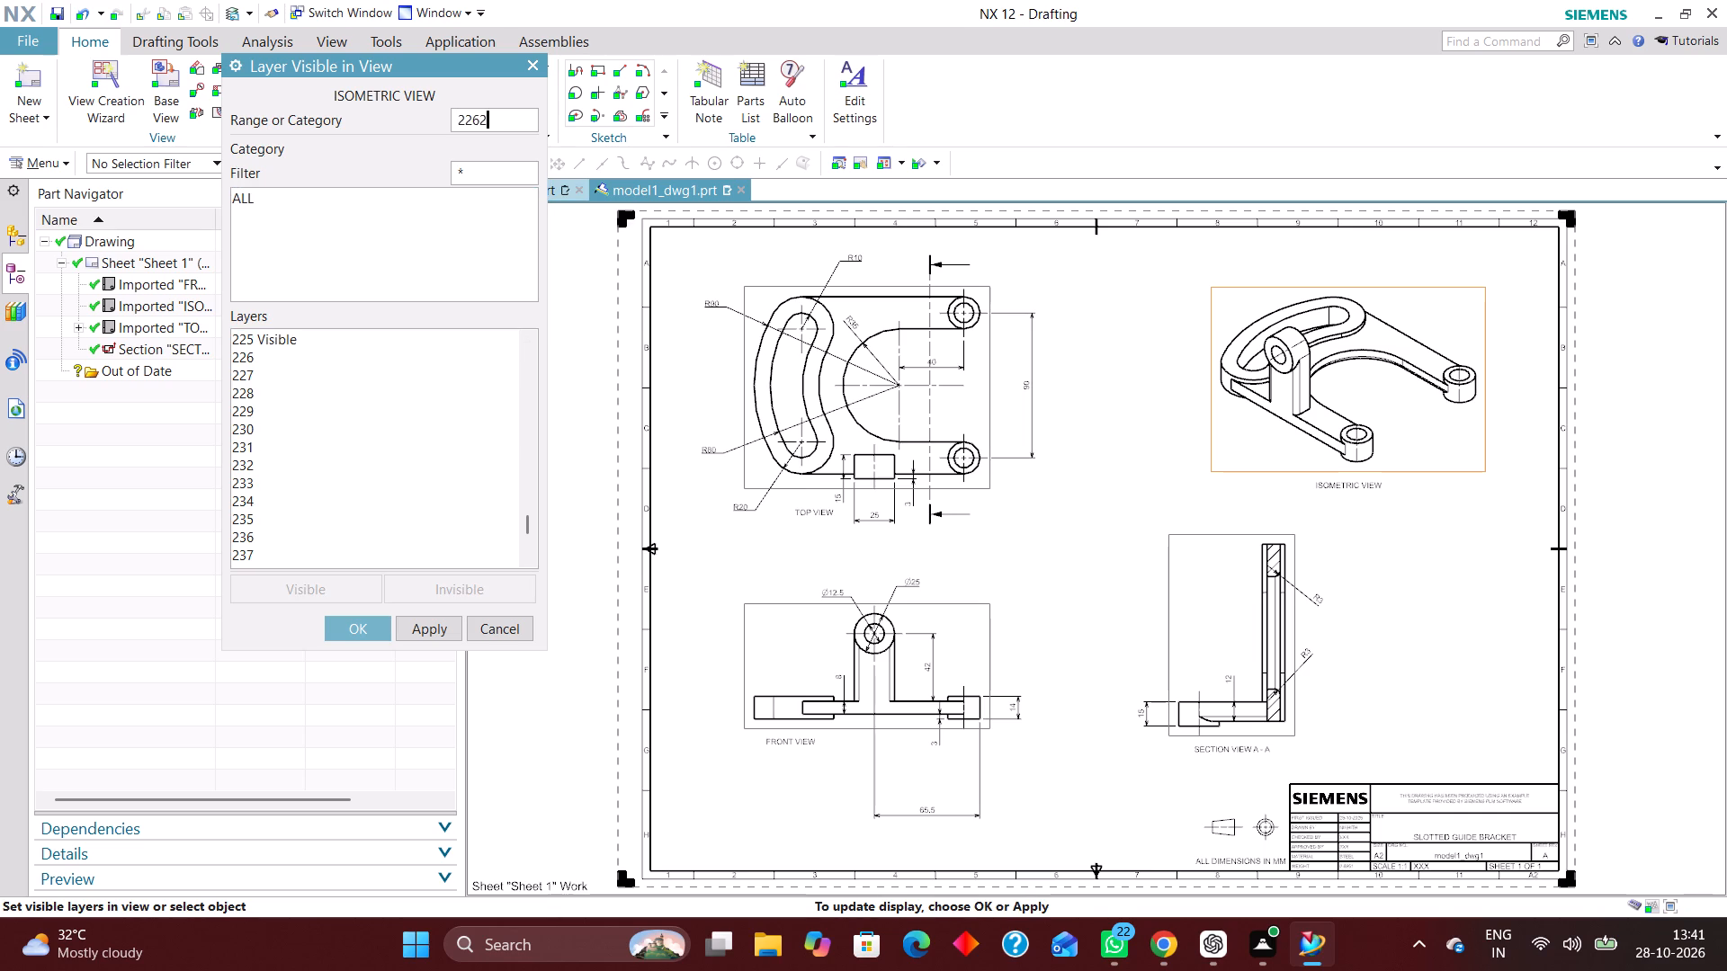
pyautogui.press('BackSpace')
pyautogui.press('Return')
pyautogui.write('256')
pyautogui.press('Return')
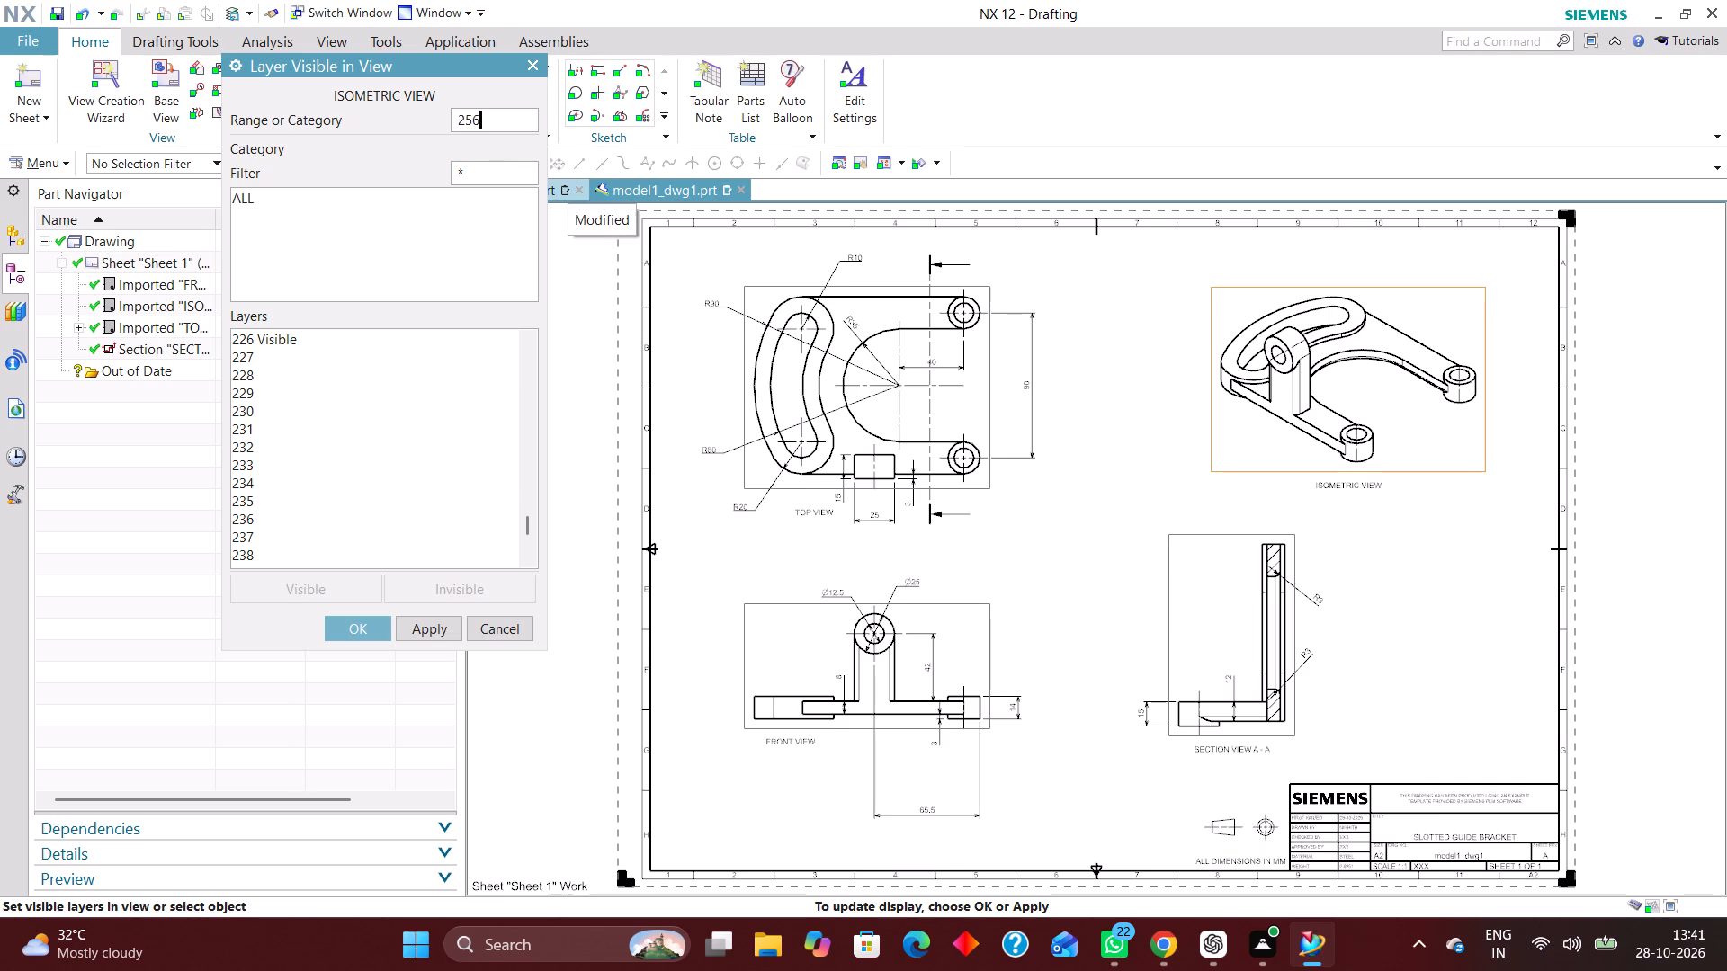
pyautogui.scroll(-8, 299, 466)
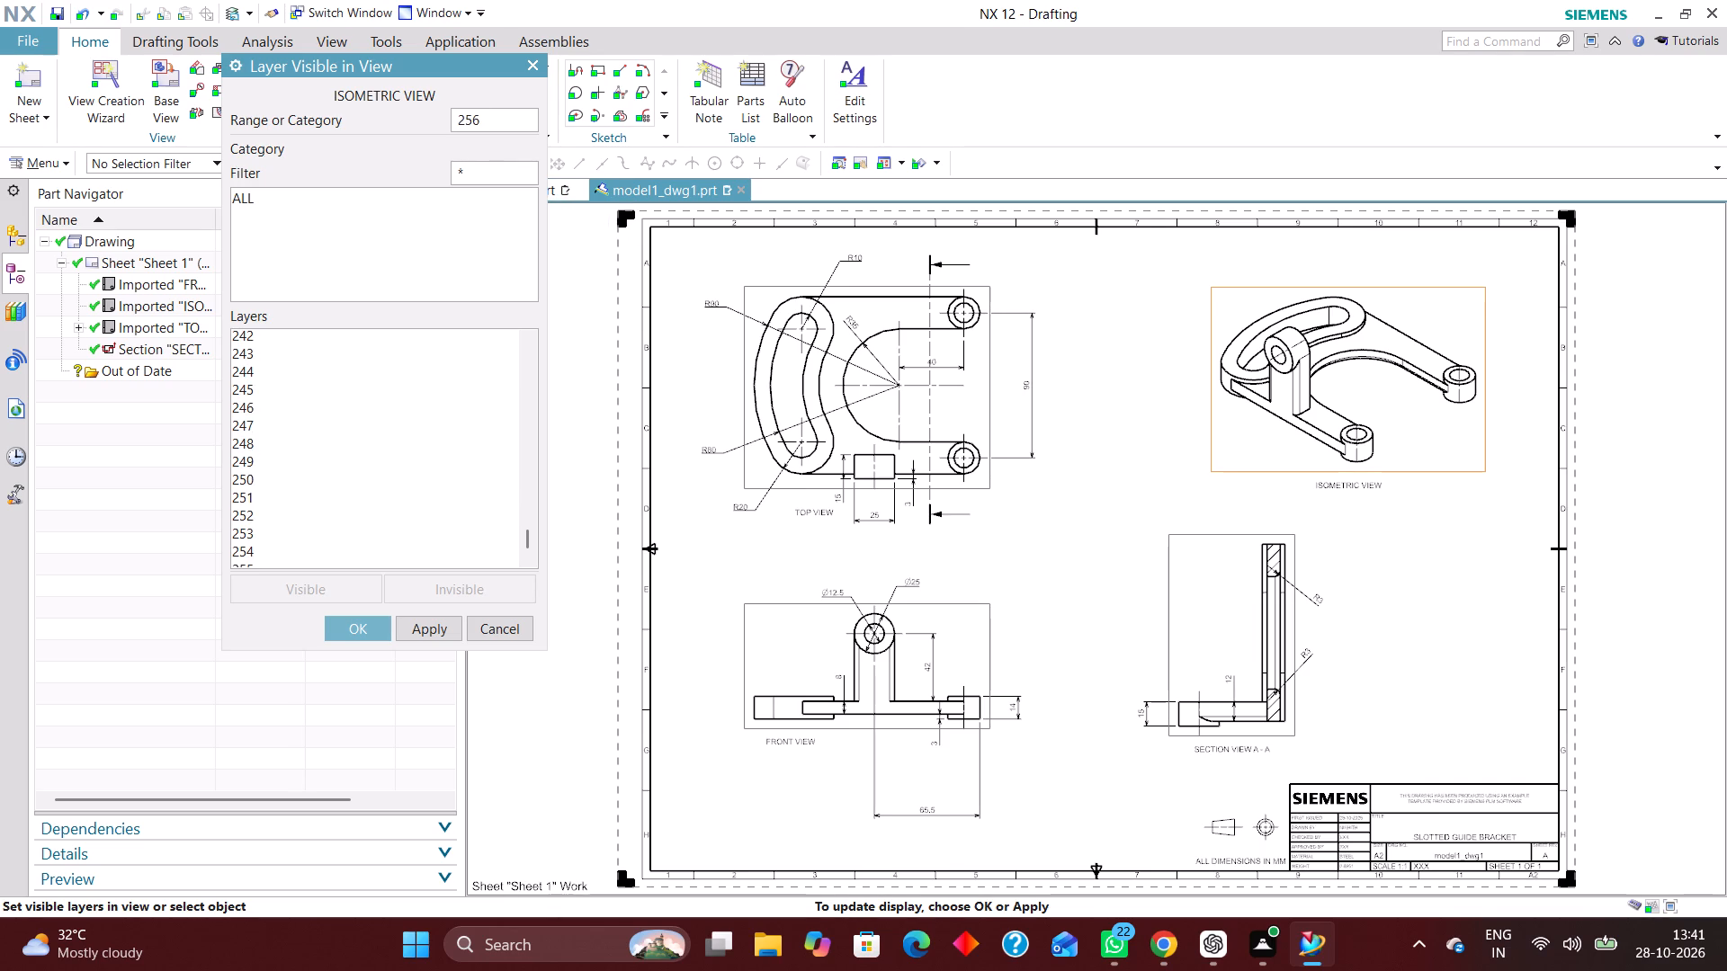
pyautogui.press('Return')
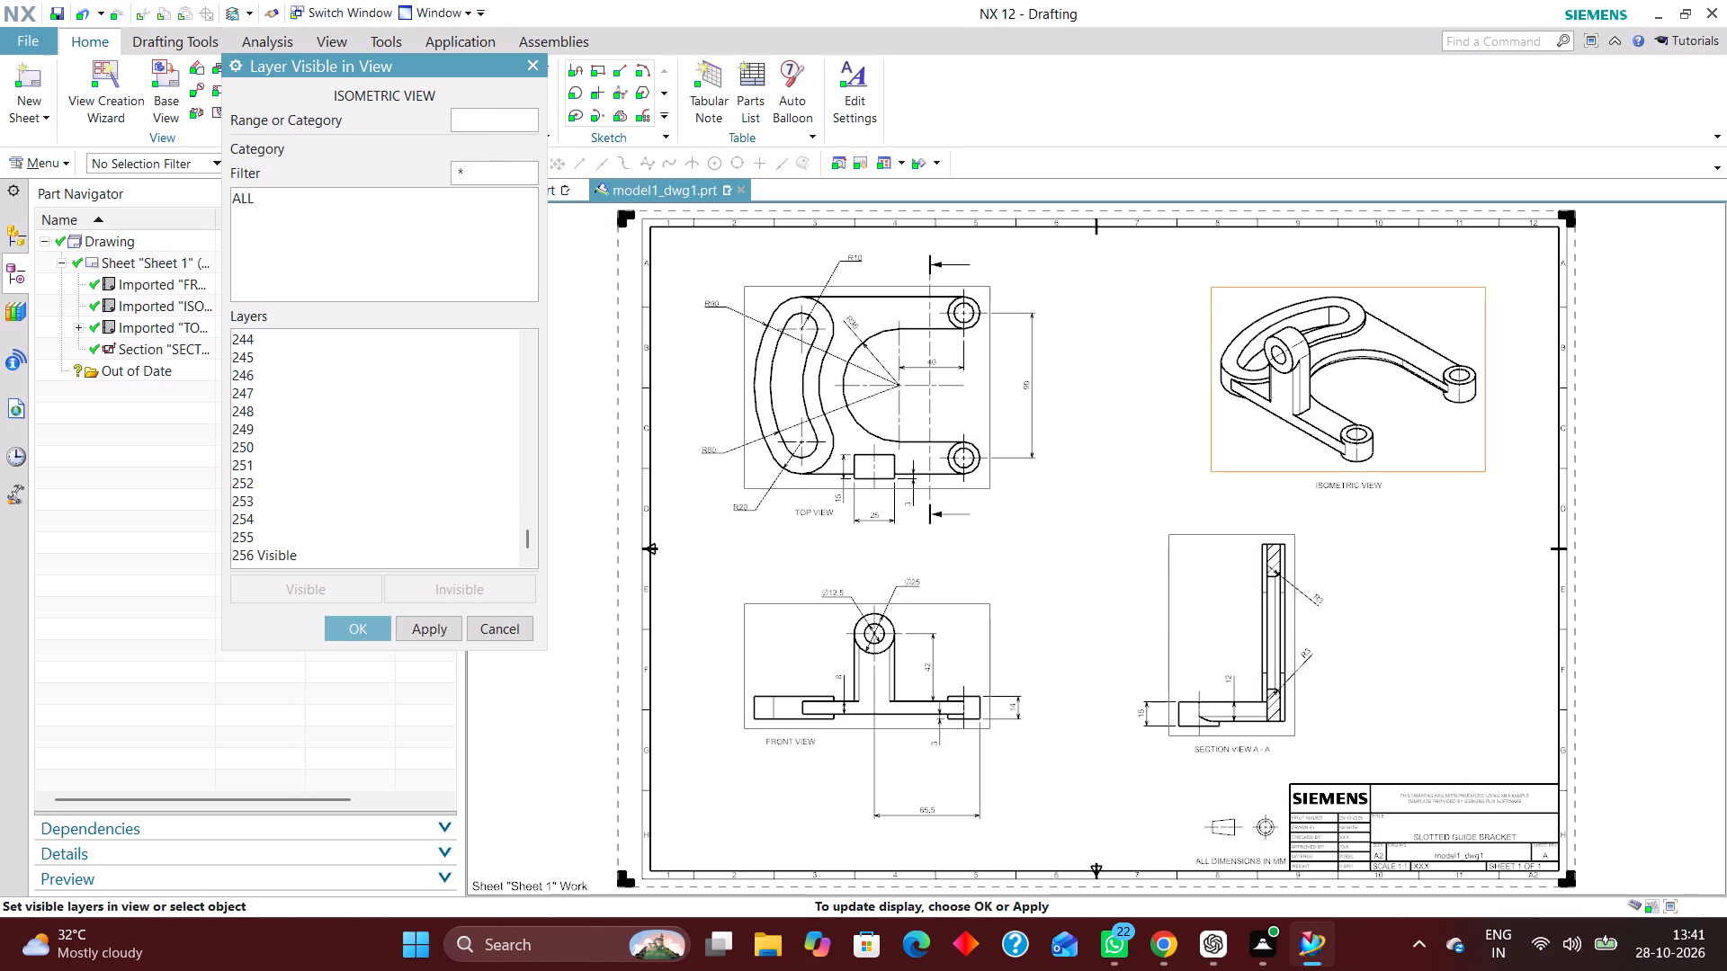
pyautogui.click(345, 632)
# Make all layers of TOP VIEW invisible except layers 2, 223, 224, 225, 226 and 256.
pyautogui.click(304, 122)
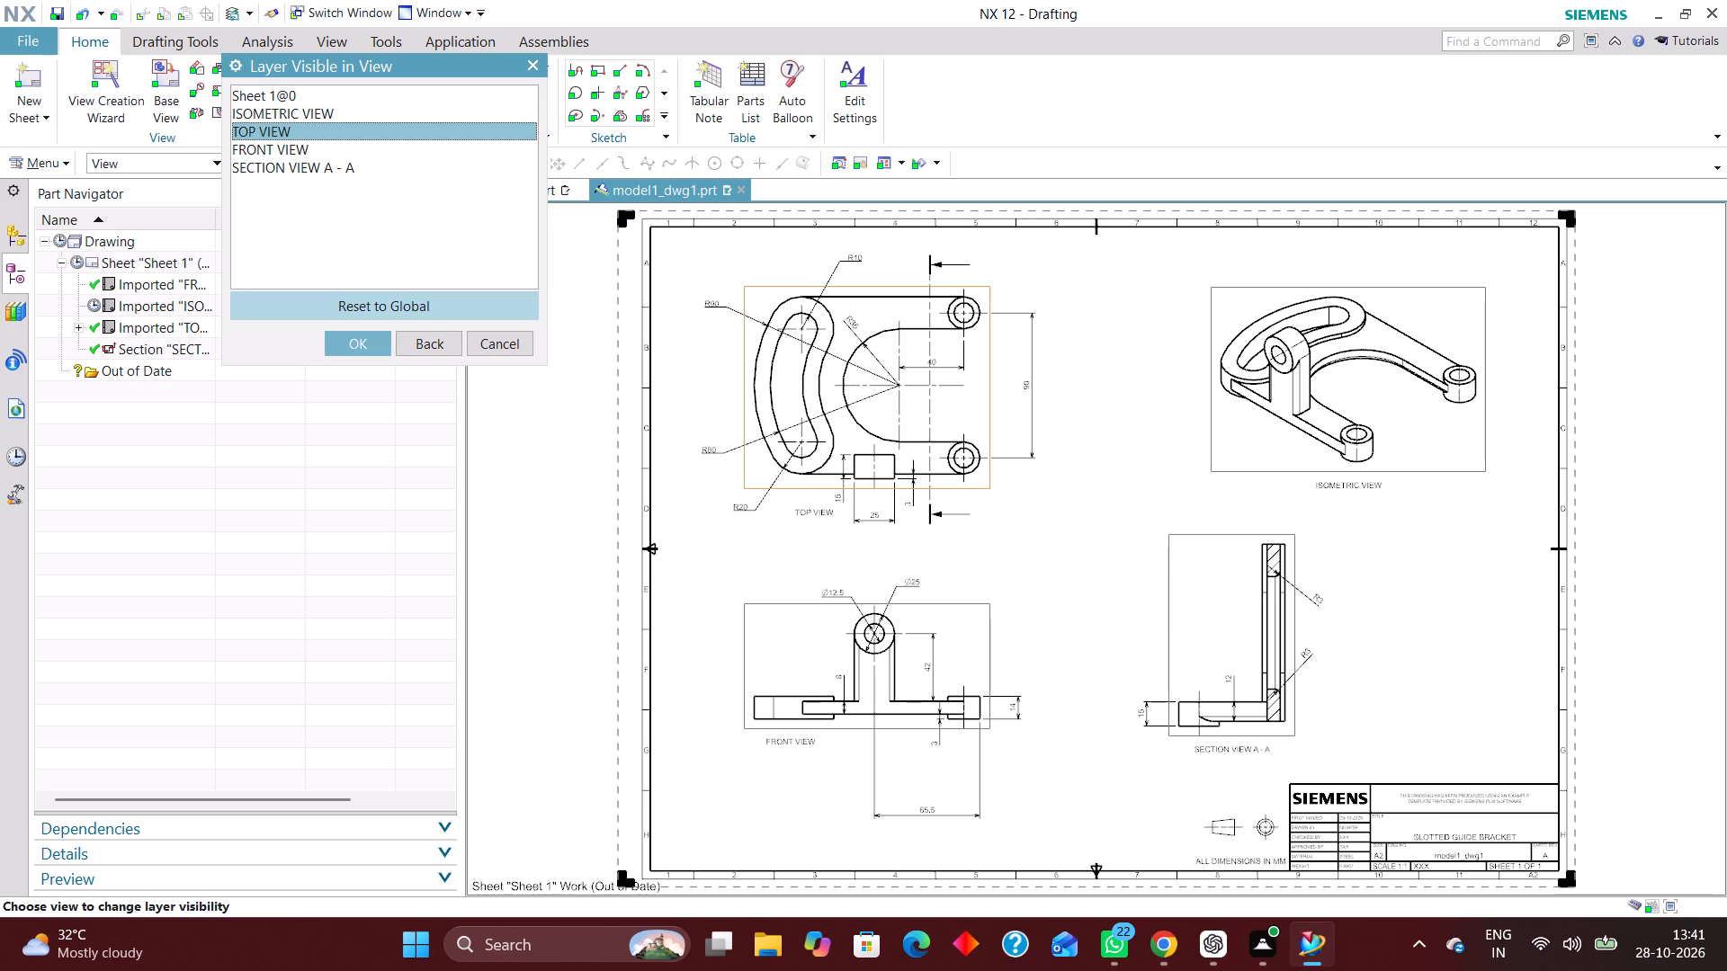
pyautogui.click(371, 346)
pyautogui.click(235, 193)
pyautogui.click(481, 593)
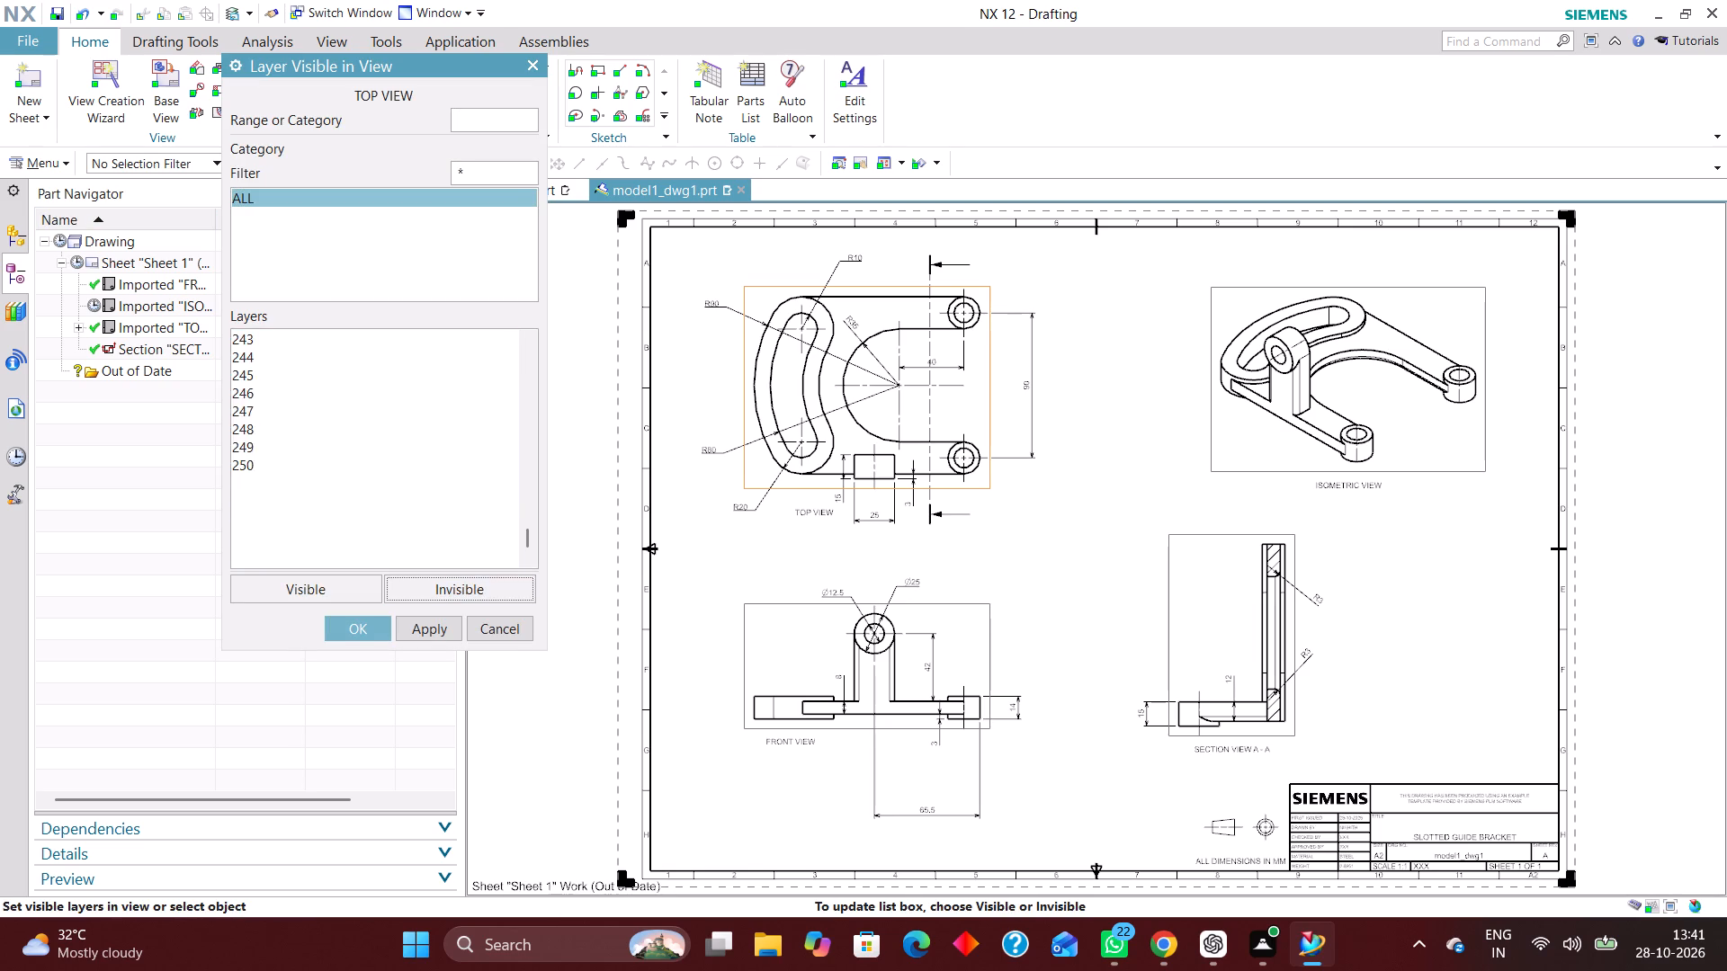
pyautogui.click(491, 112)
pyautogui.press('2')
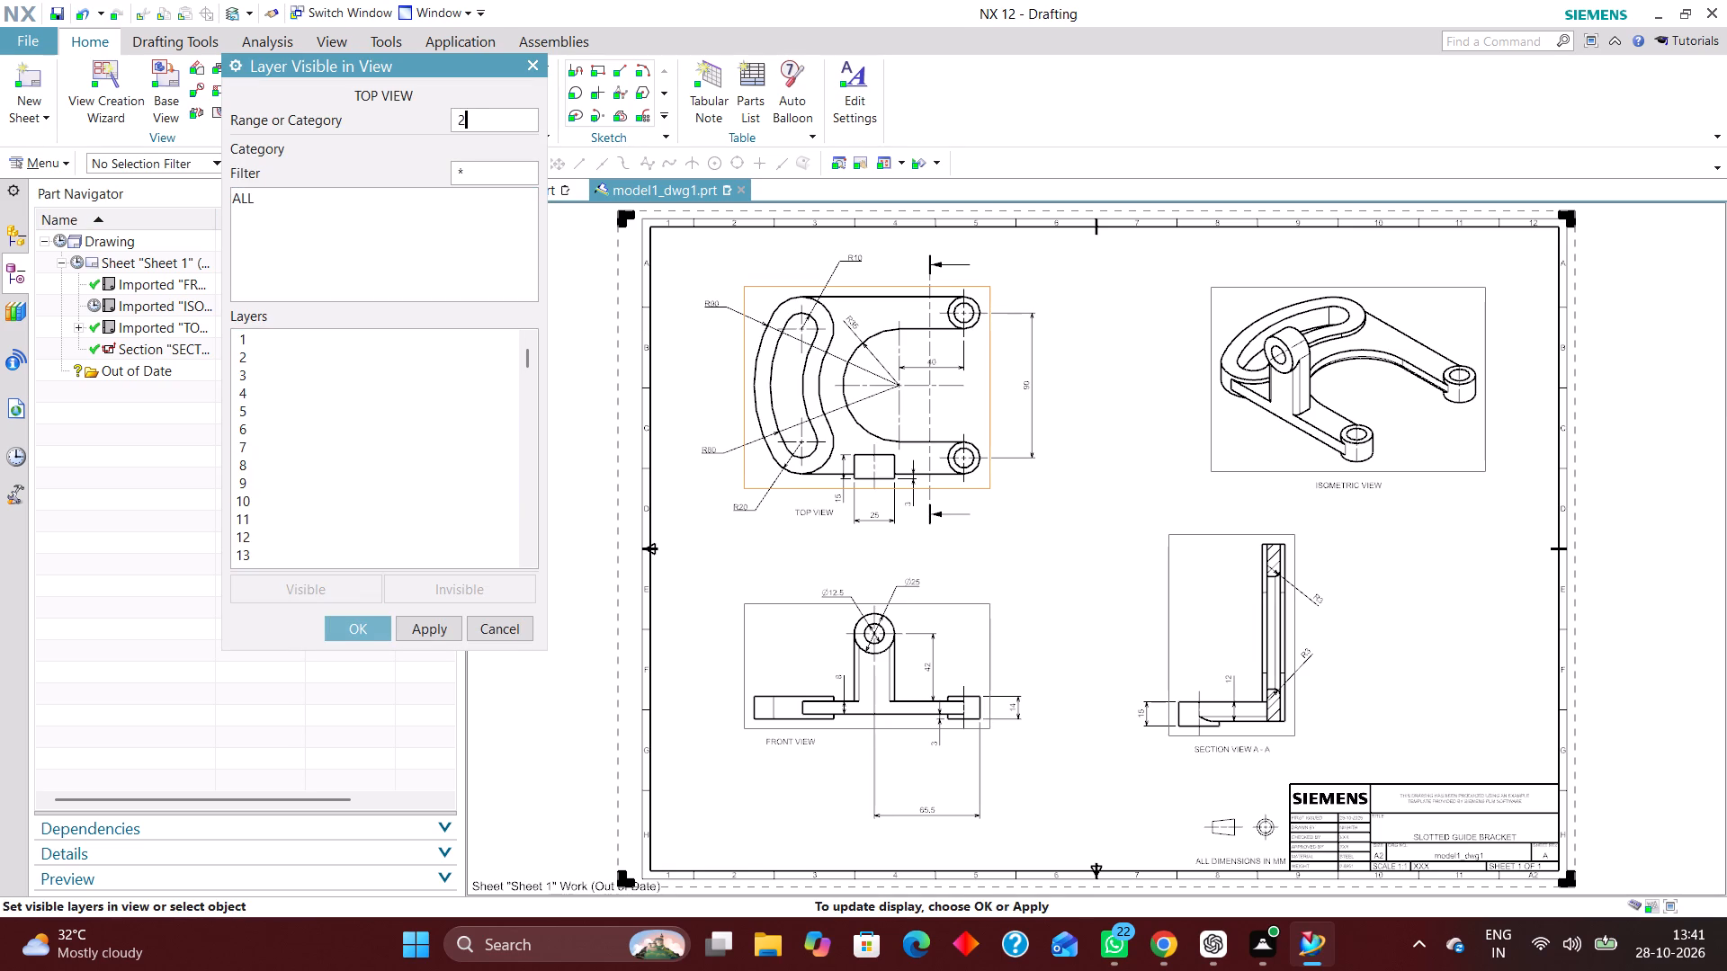
pyautogui.press('Return')
pyautogui.write('223')
pyautogui.press('Return')
pyautogui.write('224')
pyautogui.press('Return')
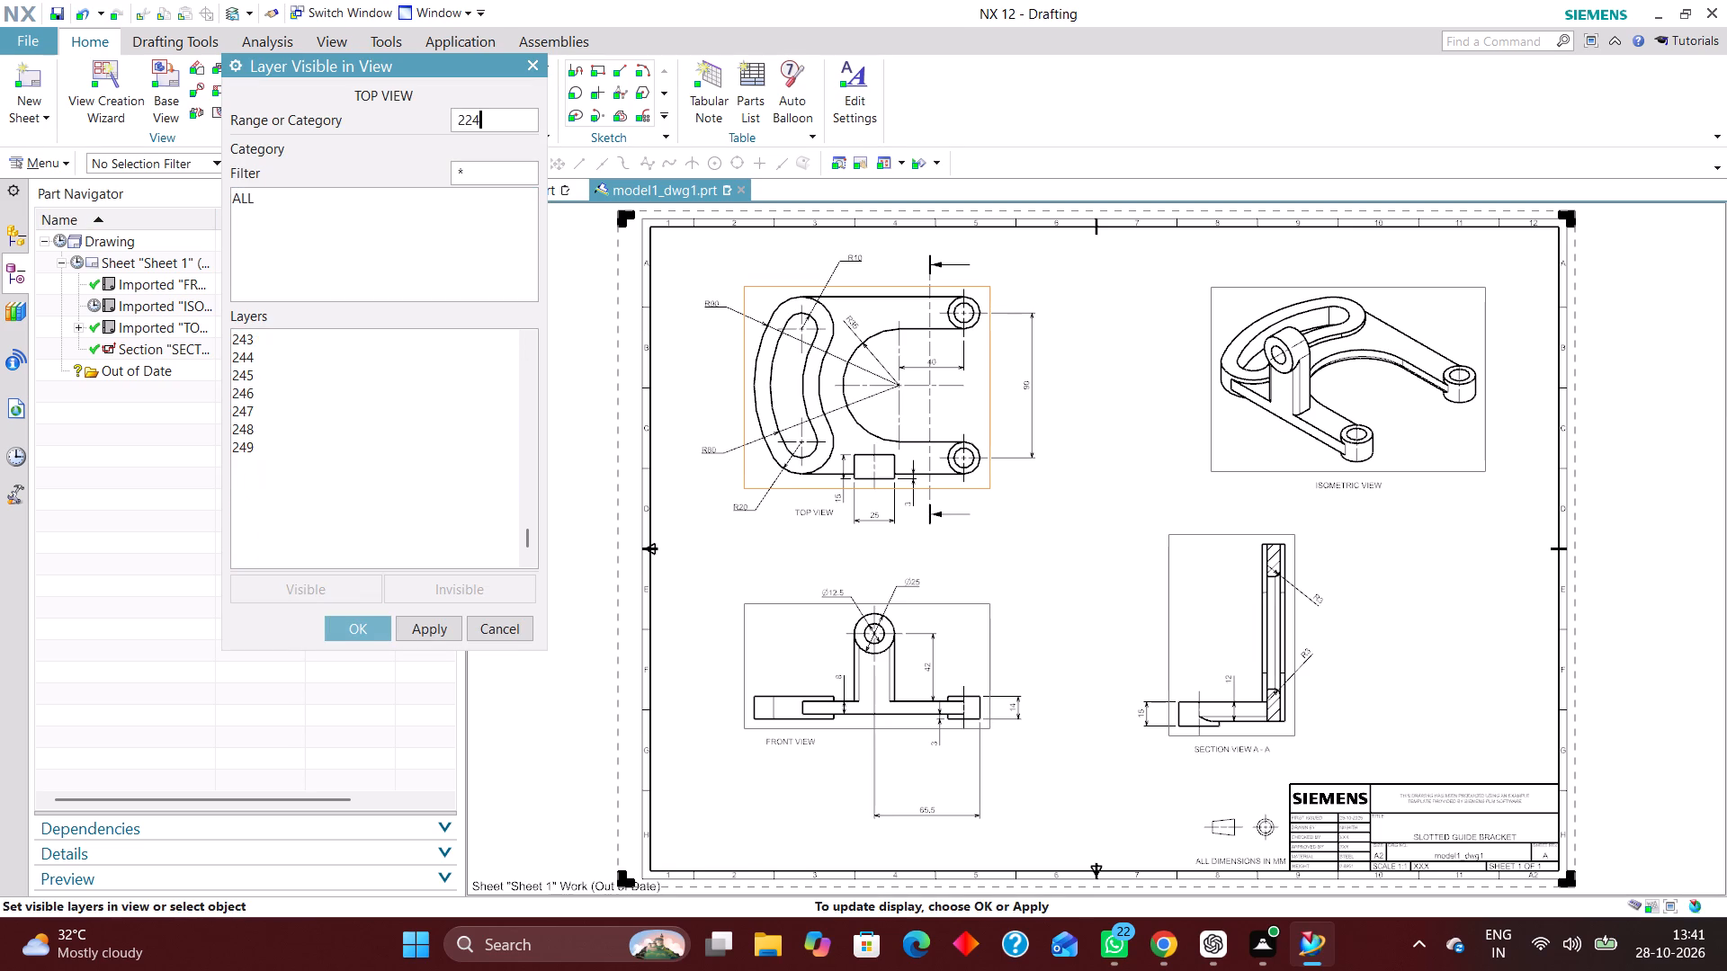
pyautogui.write('225')
pyautogui.press('Return')
pyautogui.write('226')
pyautogui.press('Return')
pyautogui.write('256')
pyautogui.press('Return')
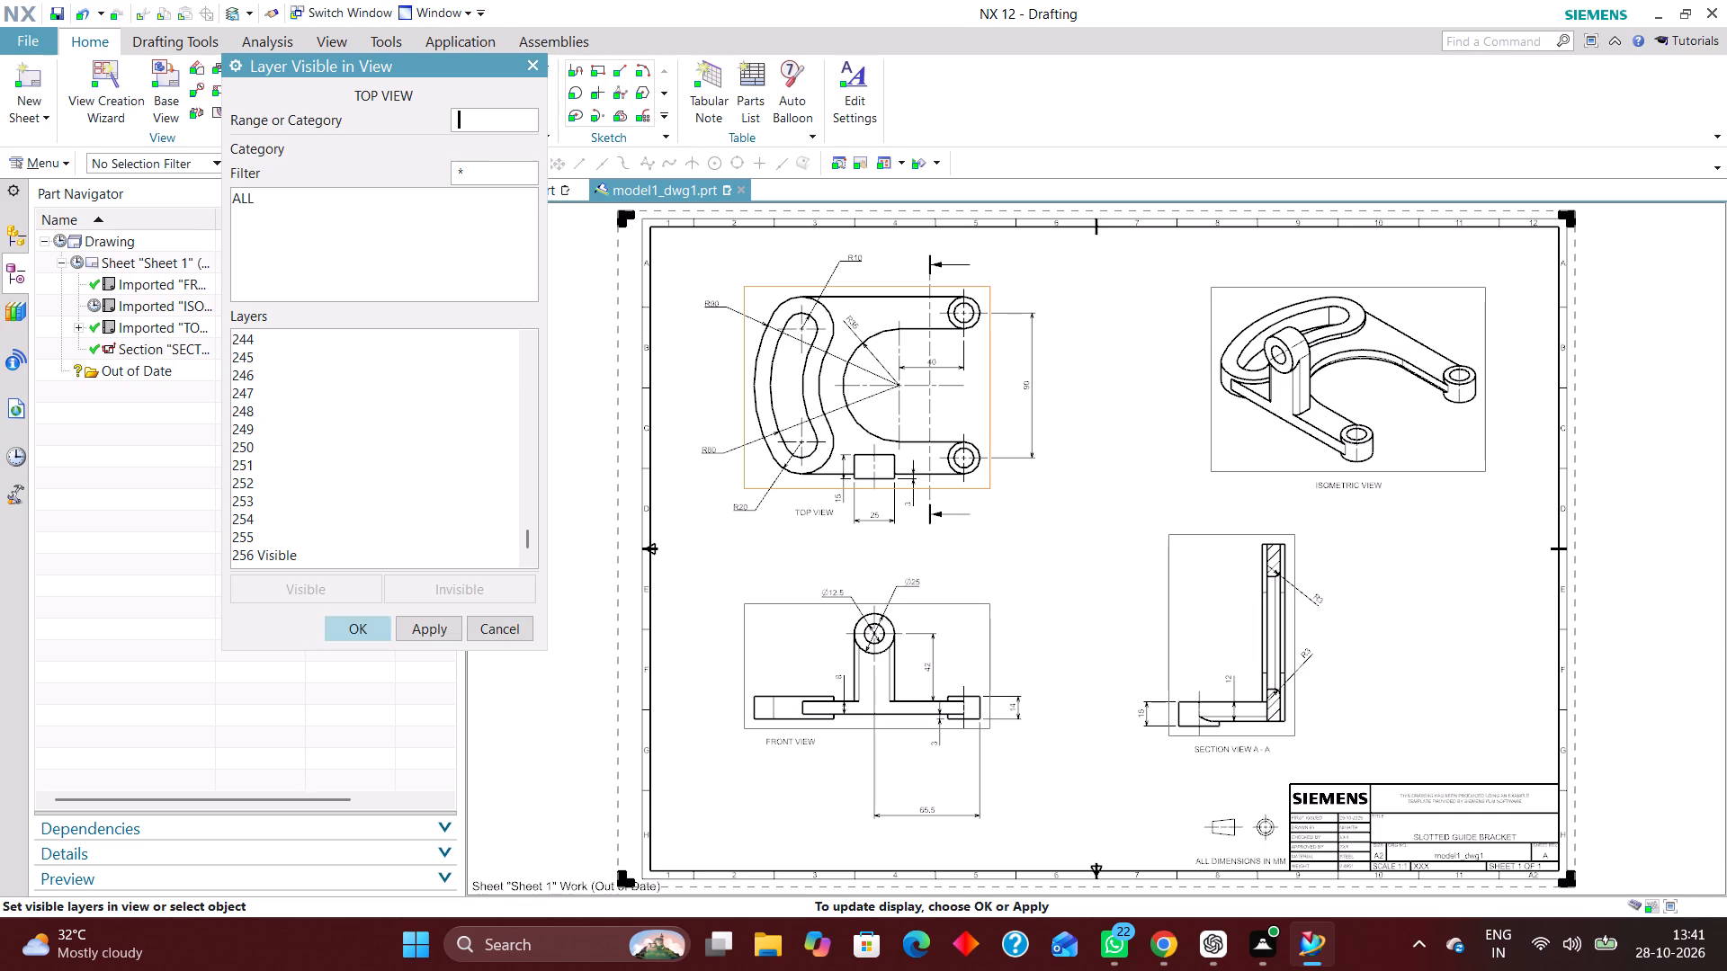
pyautogui.click(367, 622)
# Make all layers of FRONT VIEW invisible except layers 2, 223, 224, 225, 226 and 256.
pyautogui.click(313, 148)
pyautogui.click(356, 334)
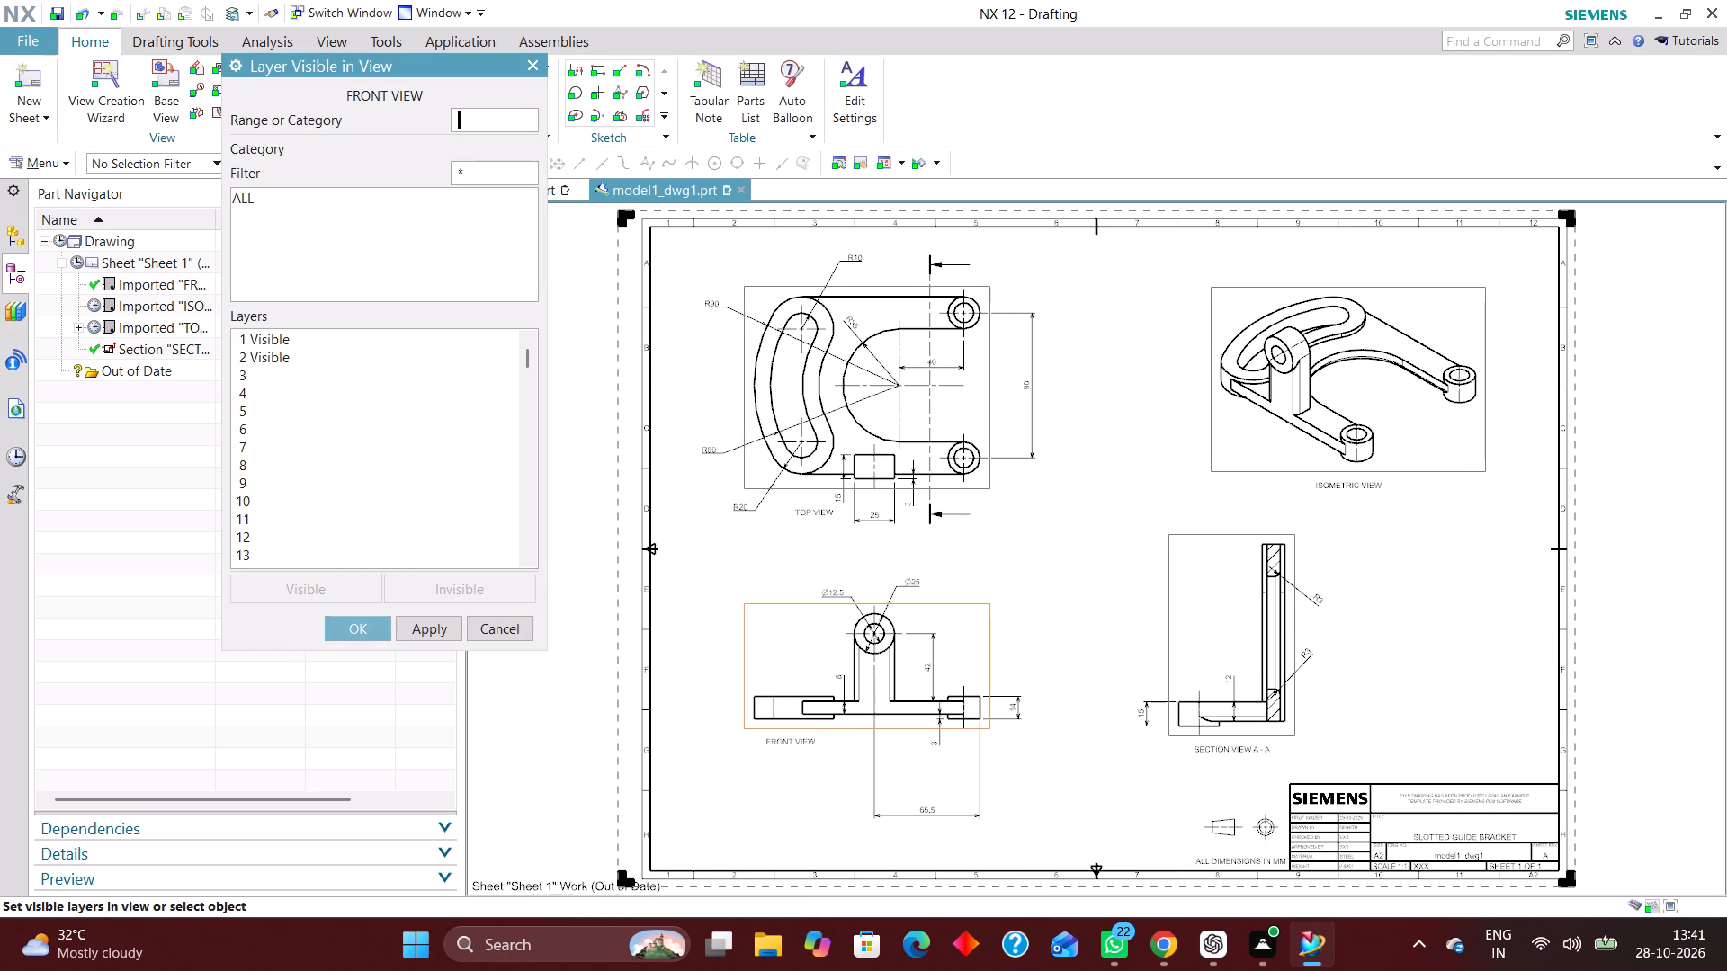
pyautogui.click(241, 203)
pyautogui.click(498, 587)
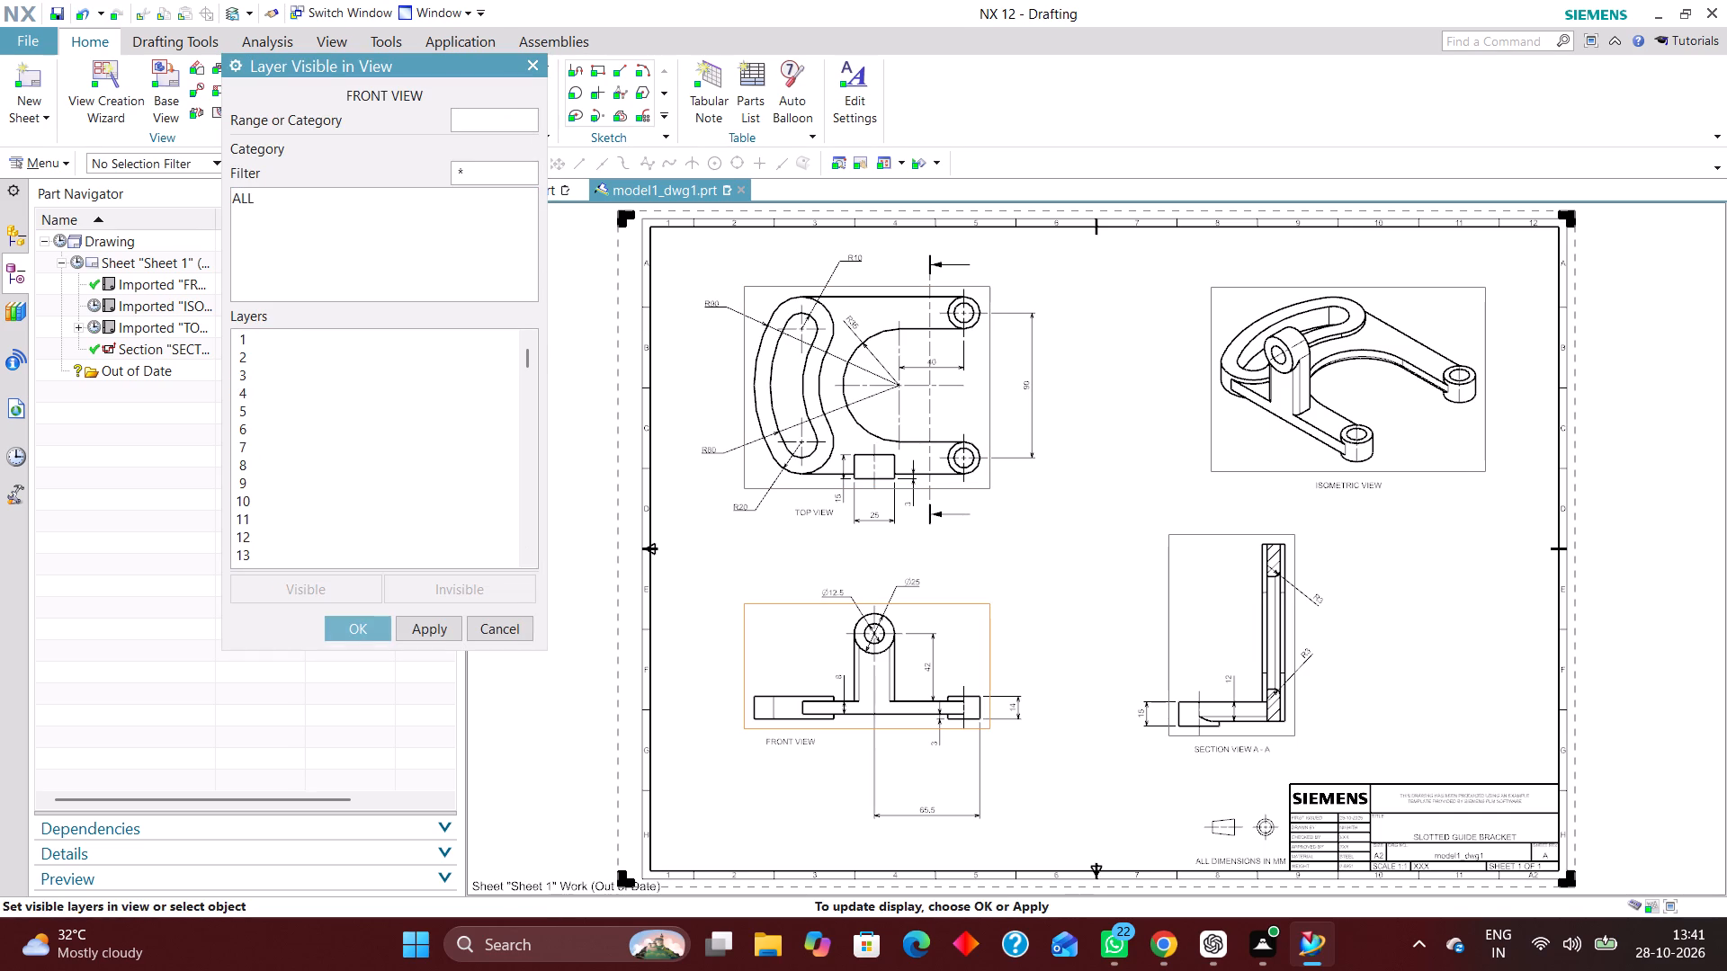
pyautogui.click(494, 110)
pyautogui.click(492, 117)
pyautogui.press('2')
pyautogui.press('Return')
pyautogui.write('223')
pyautogui.press('Return')
pyautogui.write('224')
pyautogui.press('Return')
pyautogui.write('225')
pyautogui.press('Return')
pyautogui.write('22+')
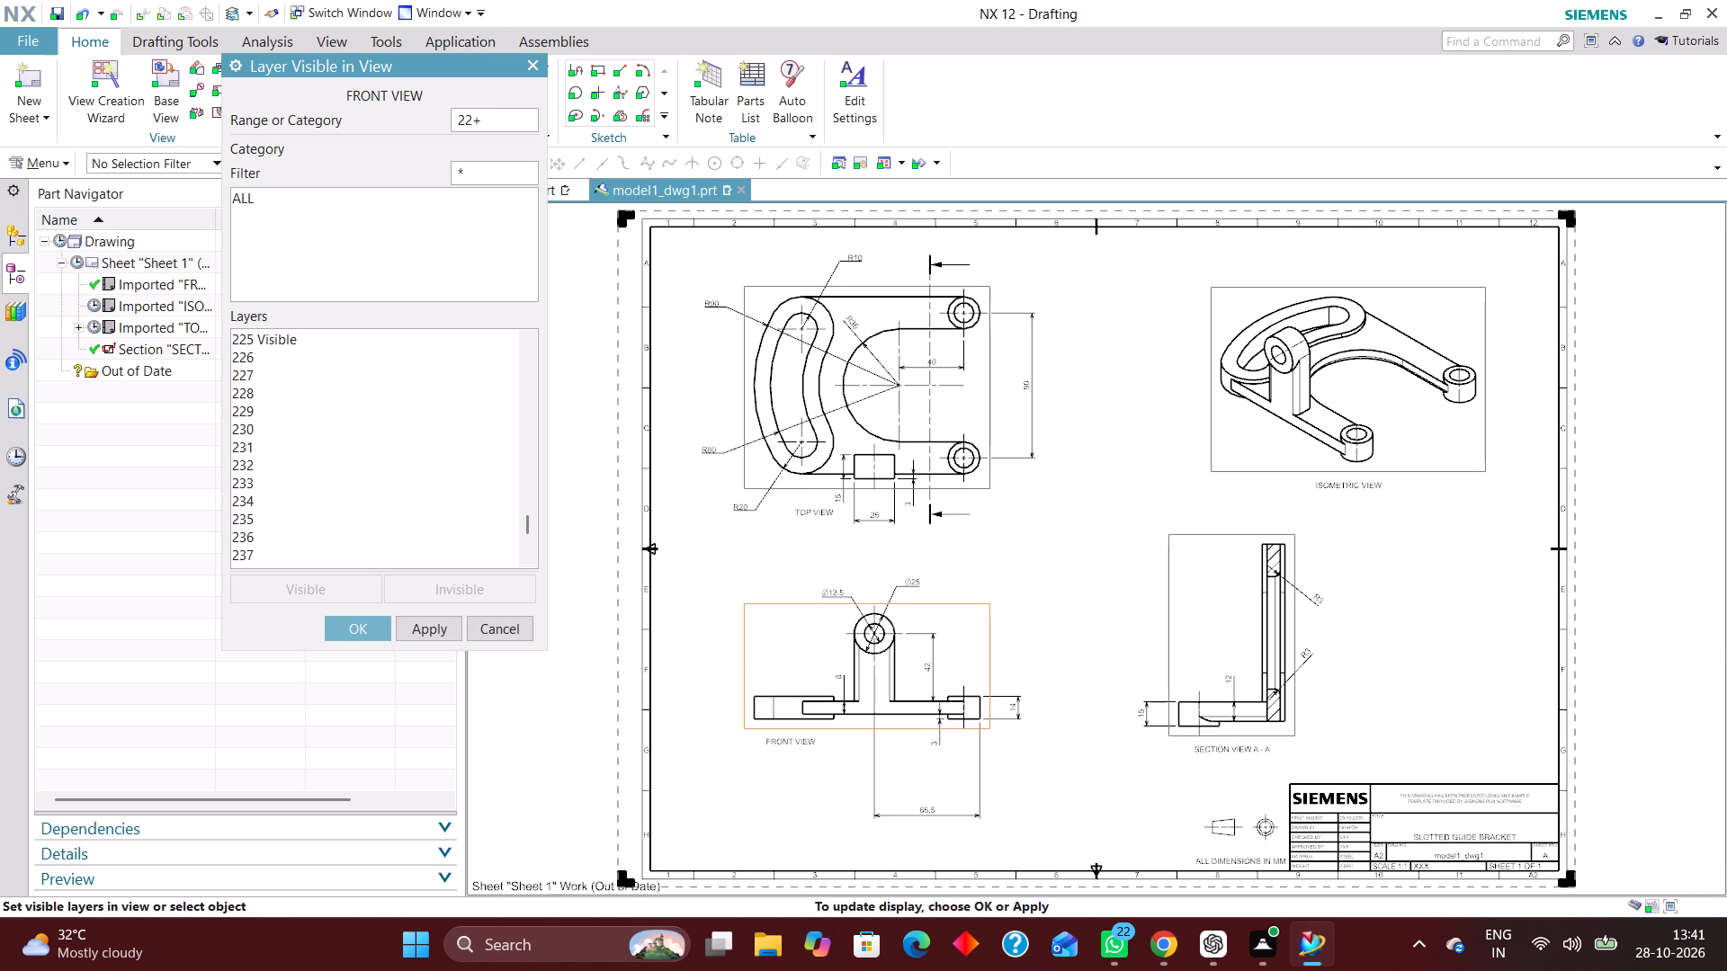
pyautogui.press('BackSpace')
pyautogui.write('66')
pyautogui.press('BackSpace')
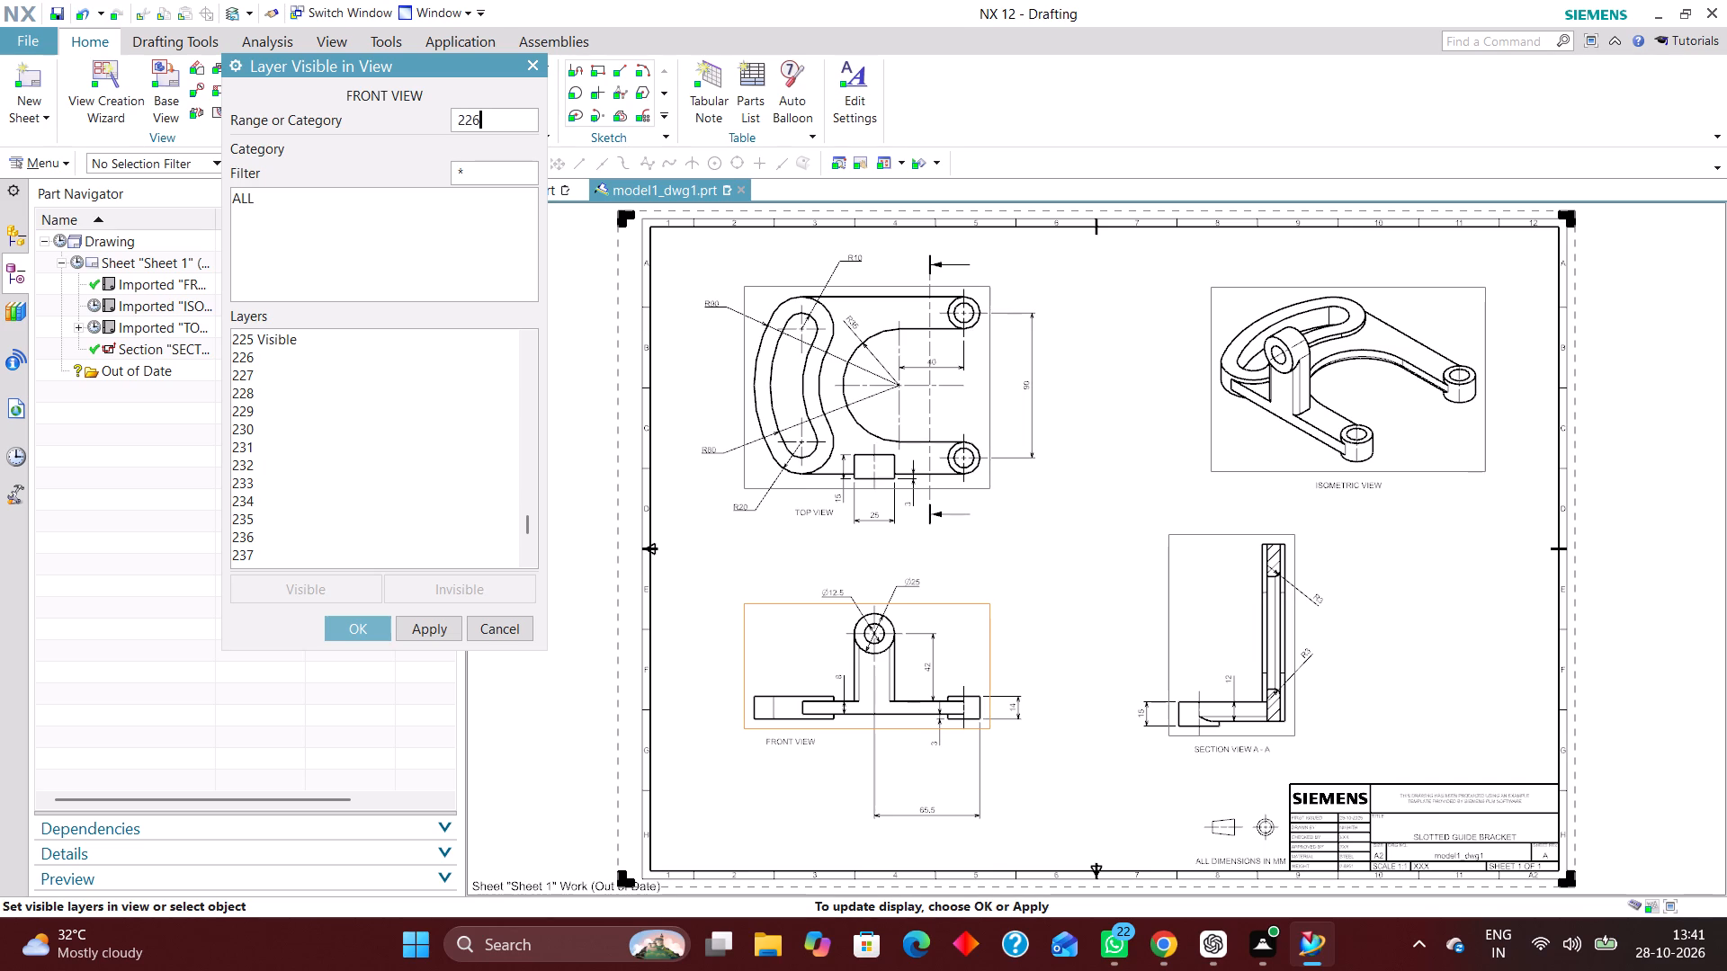
pyautogui.press('Return')
pyautogui.write('256')
pyautogui.press('Return')
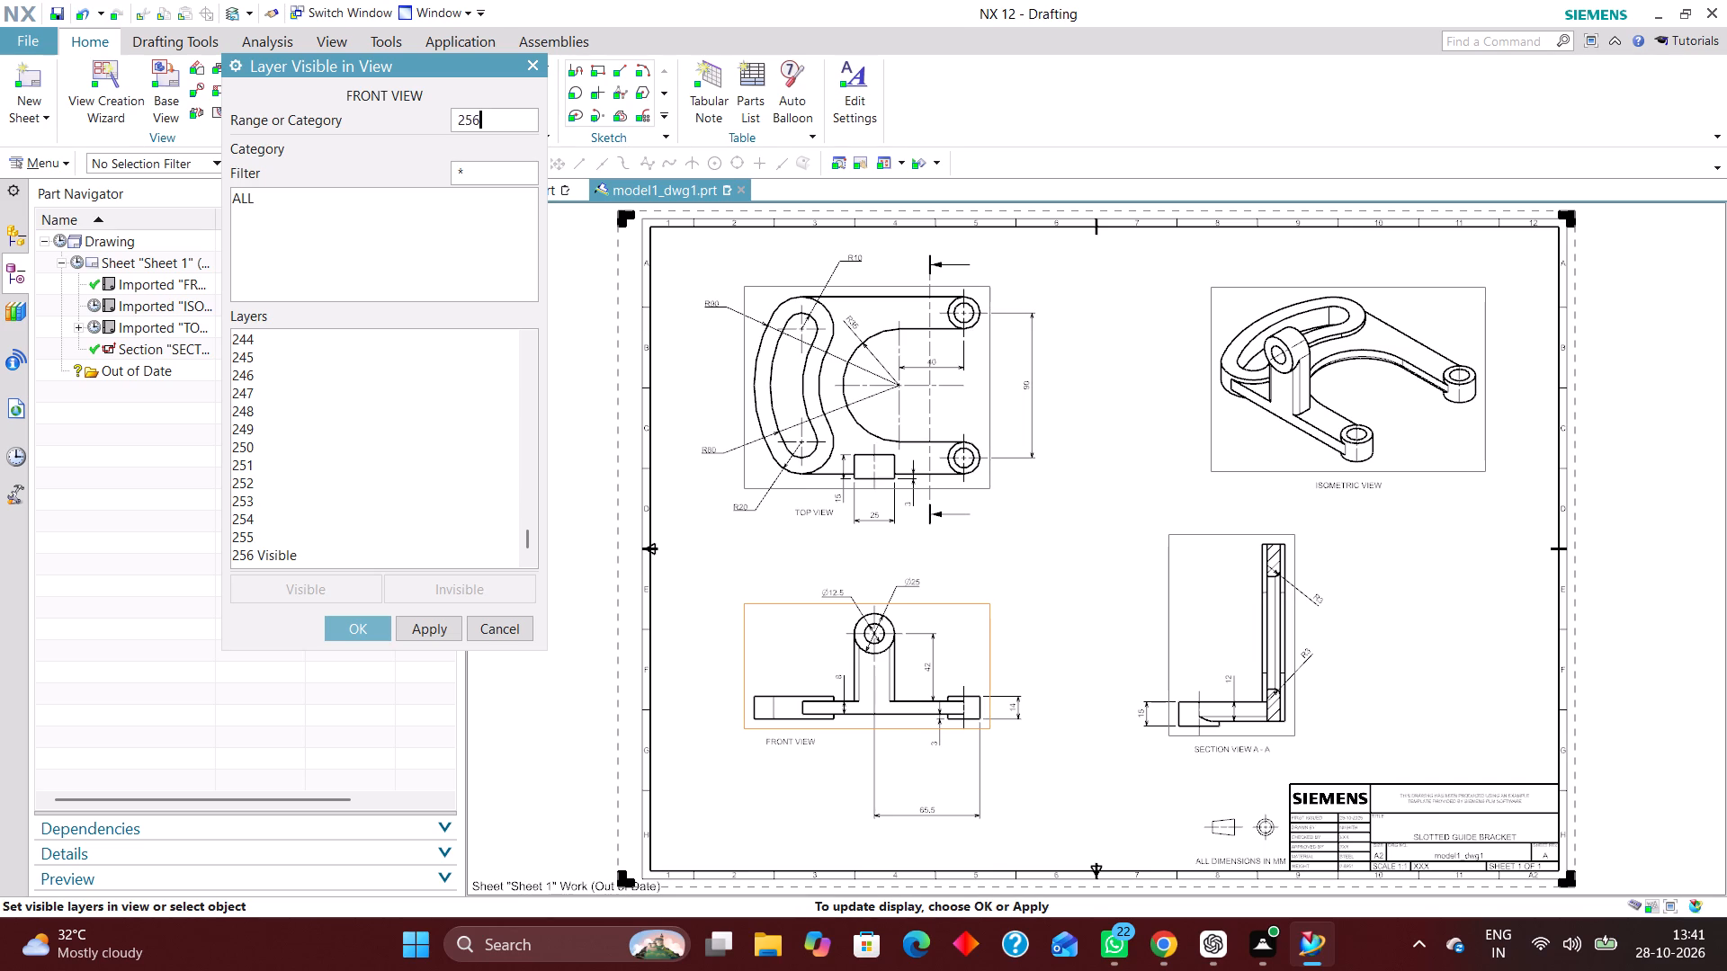
pyautogui.click(363, 628)
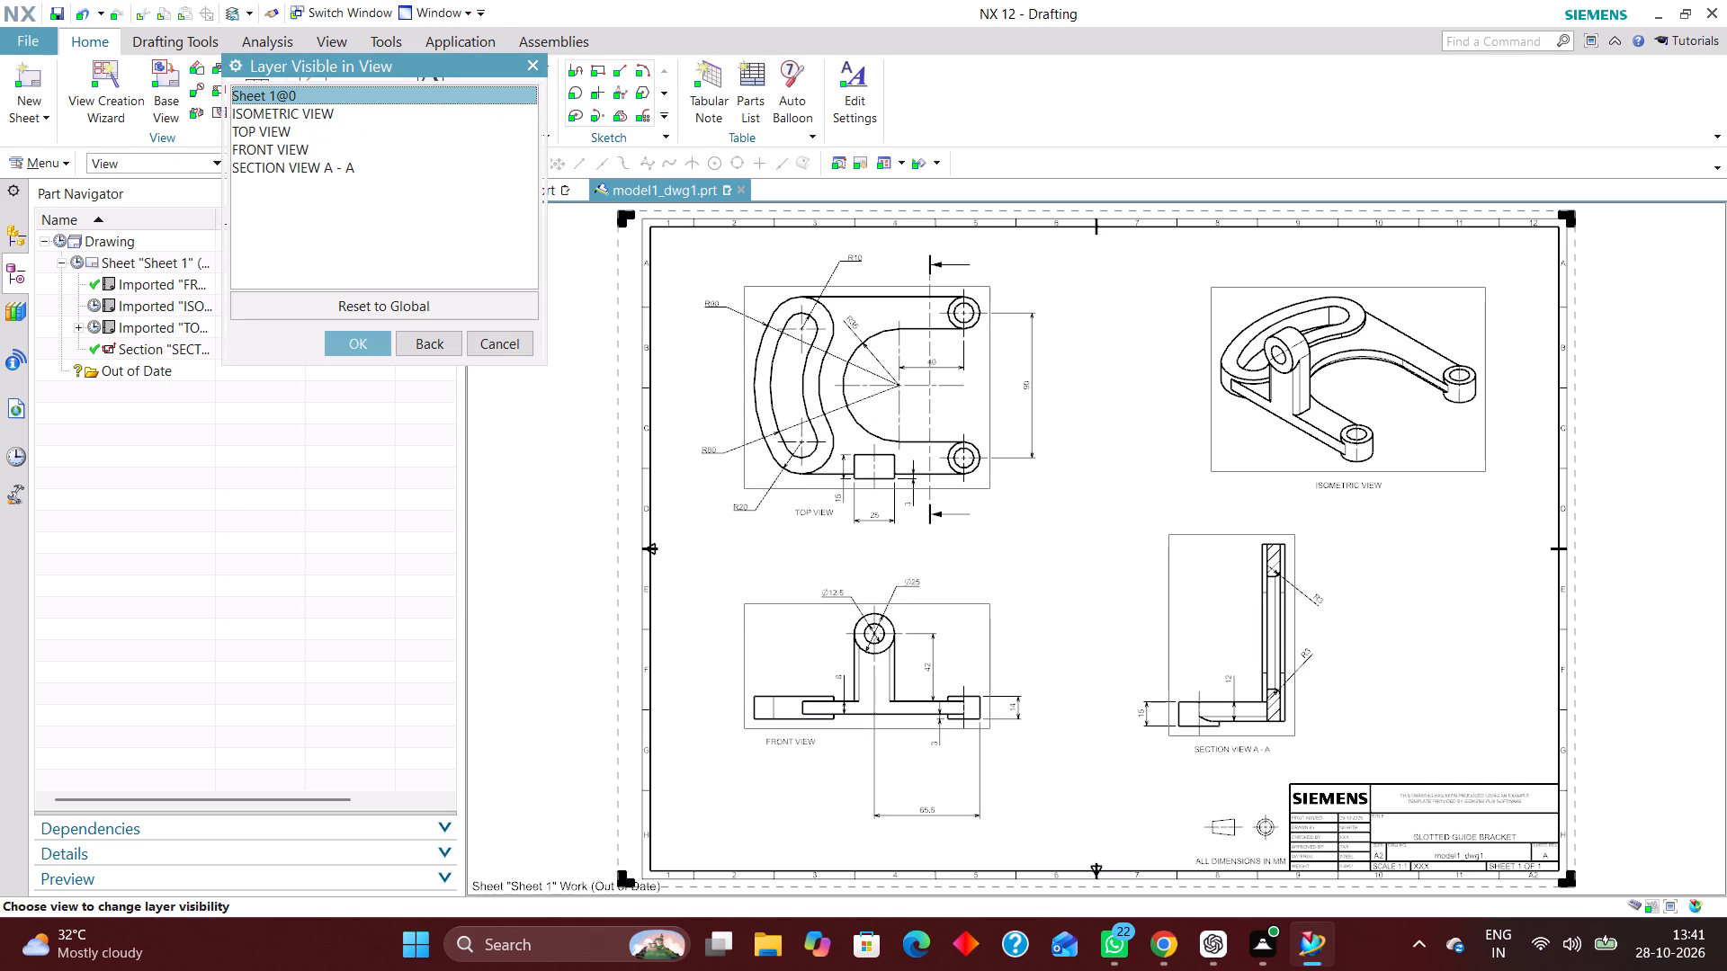
# Make all layers of SECTION VIEW A - A invisible except layers 2, 223, 224, 225, 226 and 256.
pyautogui.click(350, 166)
pyautogui.click(361, 343)
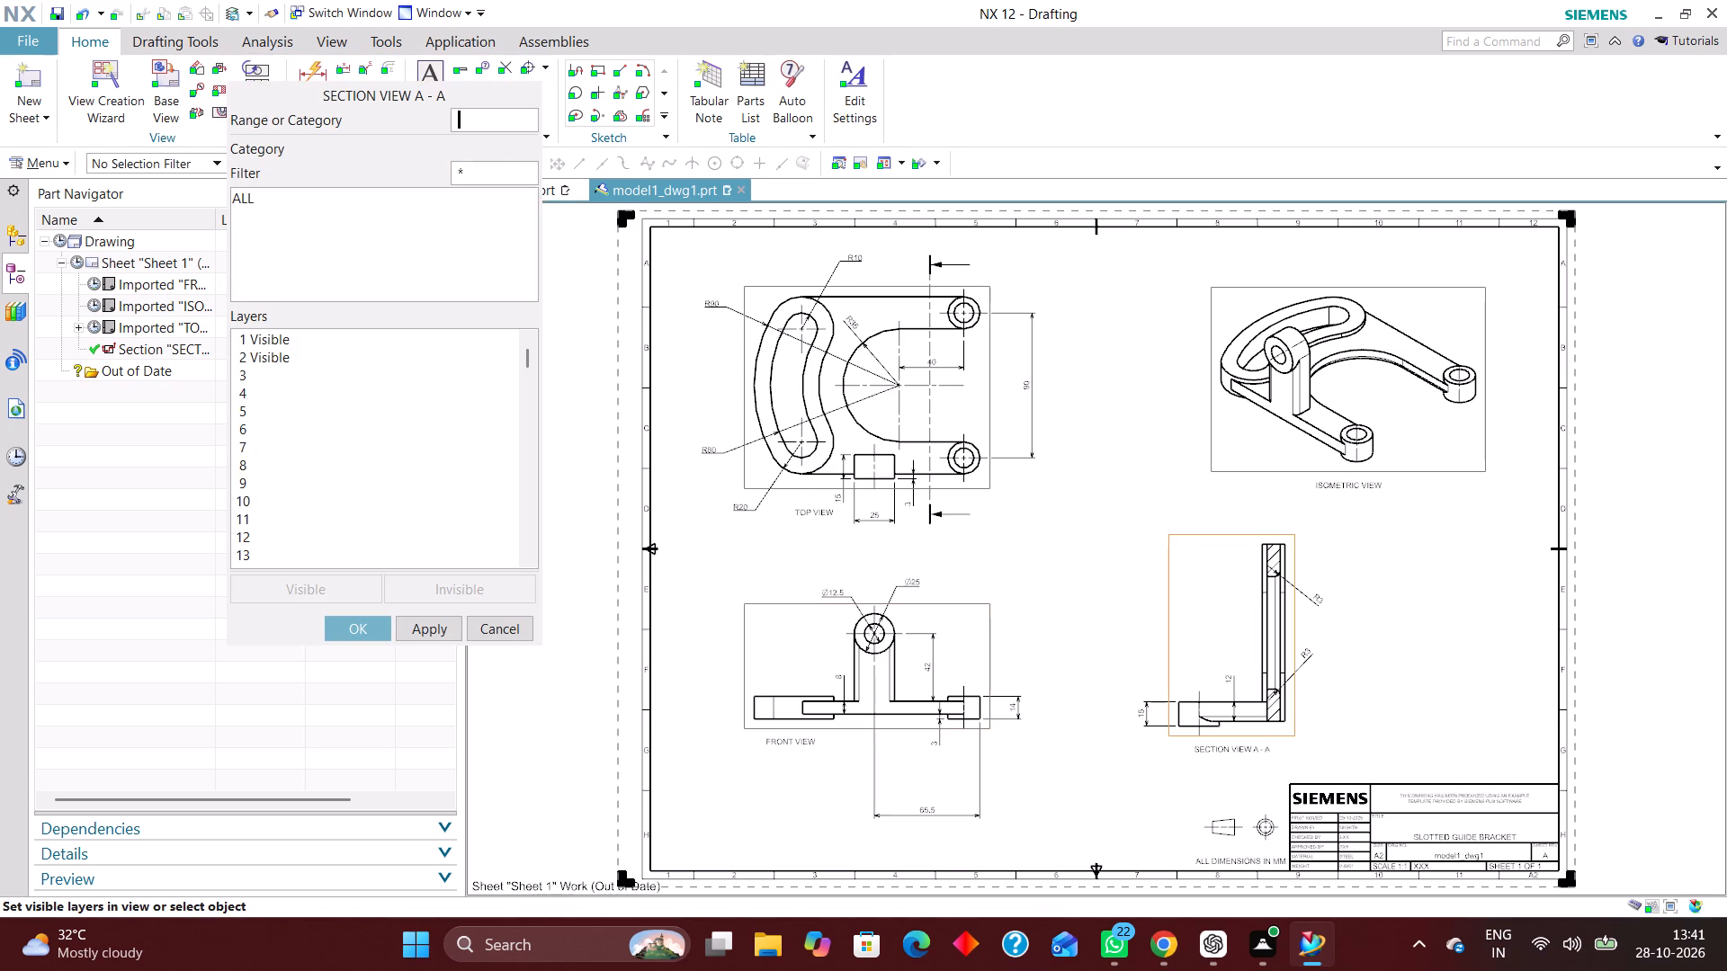
pyautogui.click(243, 198)
pyautogui.click(487, 595)
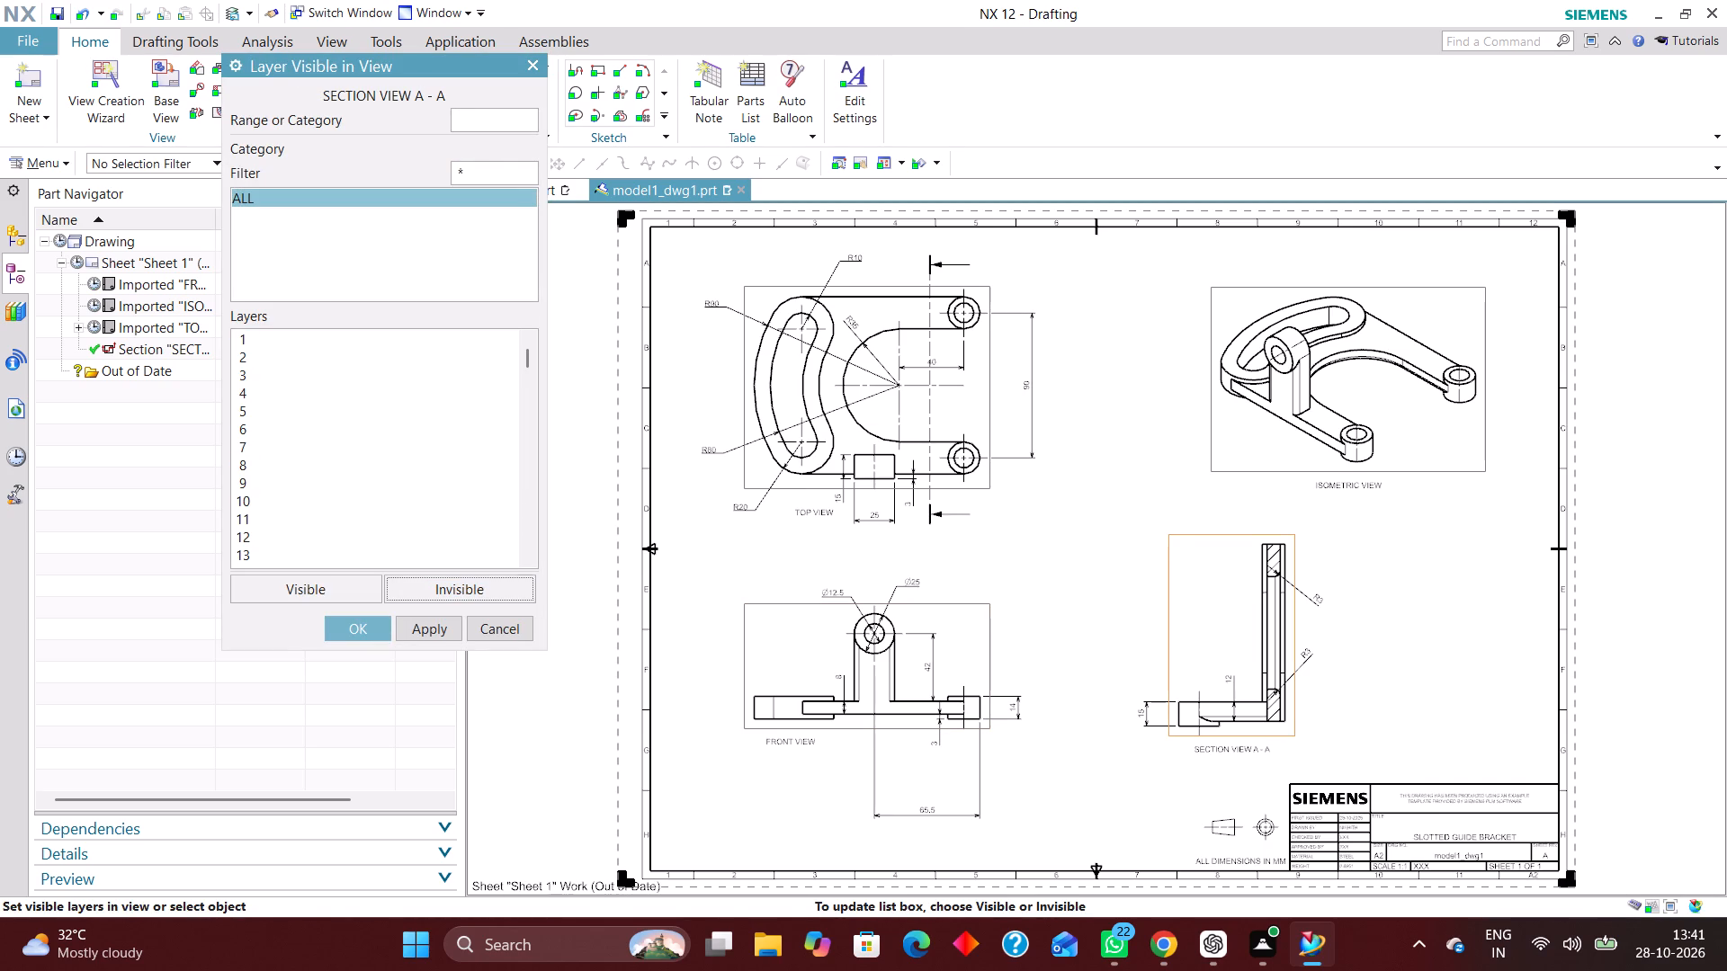
pyautogui.click(464, 119)
pyautogui.press('2')
pyautogui.press('Return')
pyautogui.write('223')
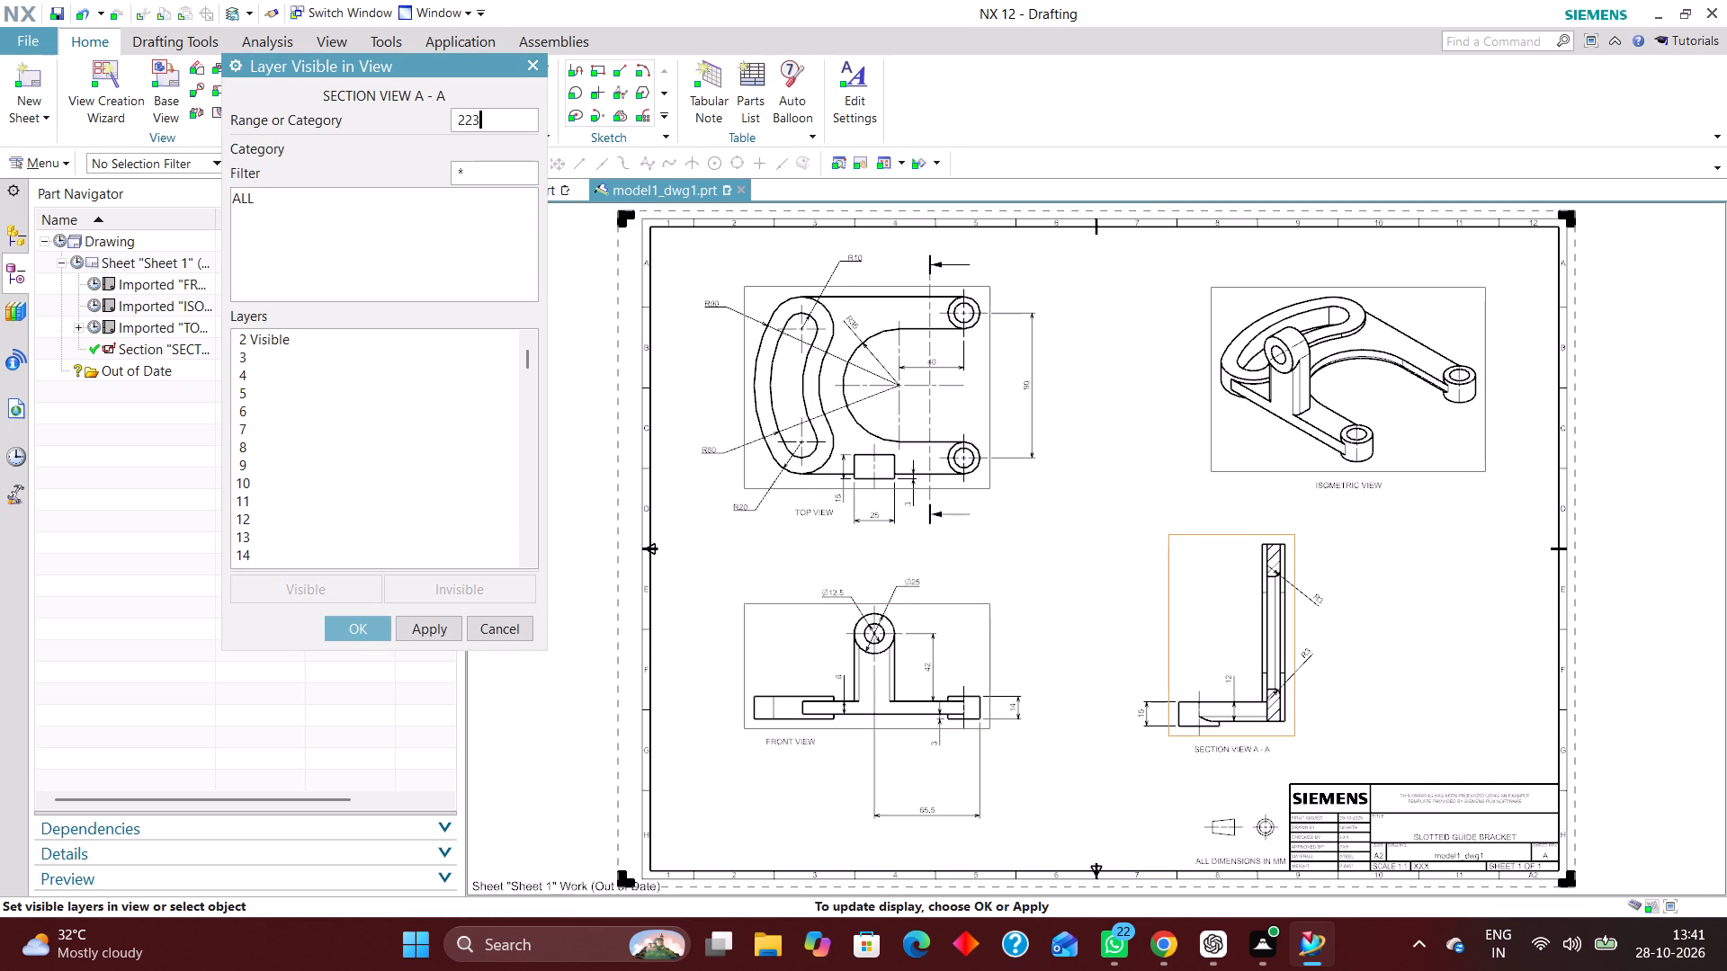
pyautogui.press('Return')
pyautogui.write('224')
pyautogui.press('Return')
pyautogui.write('225')
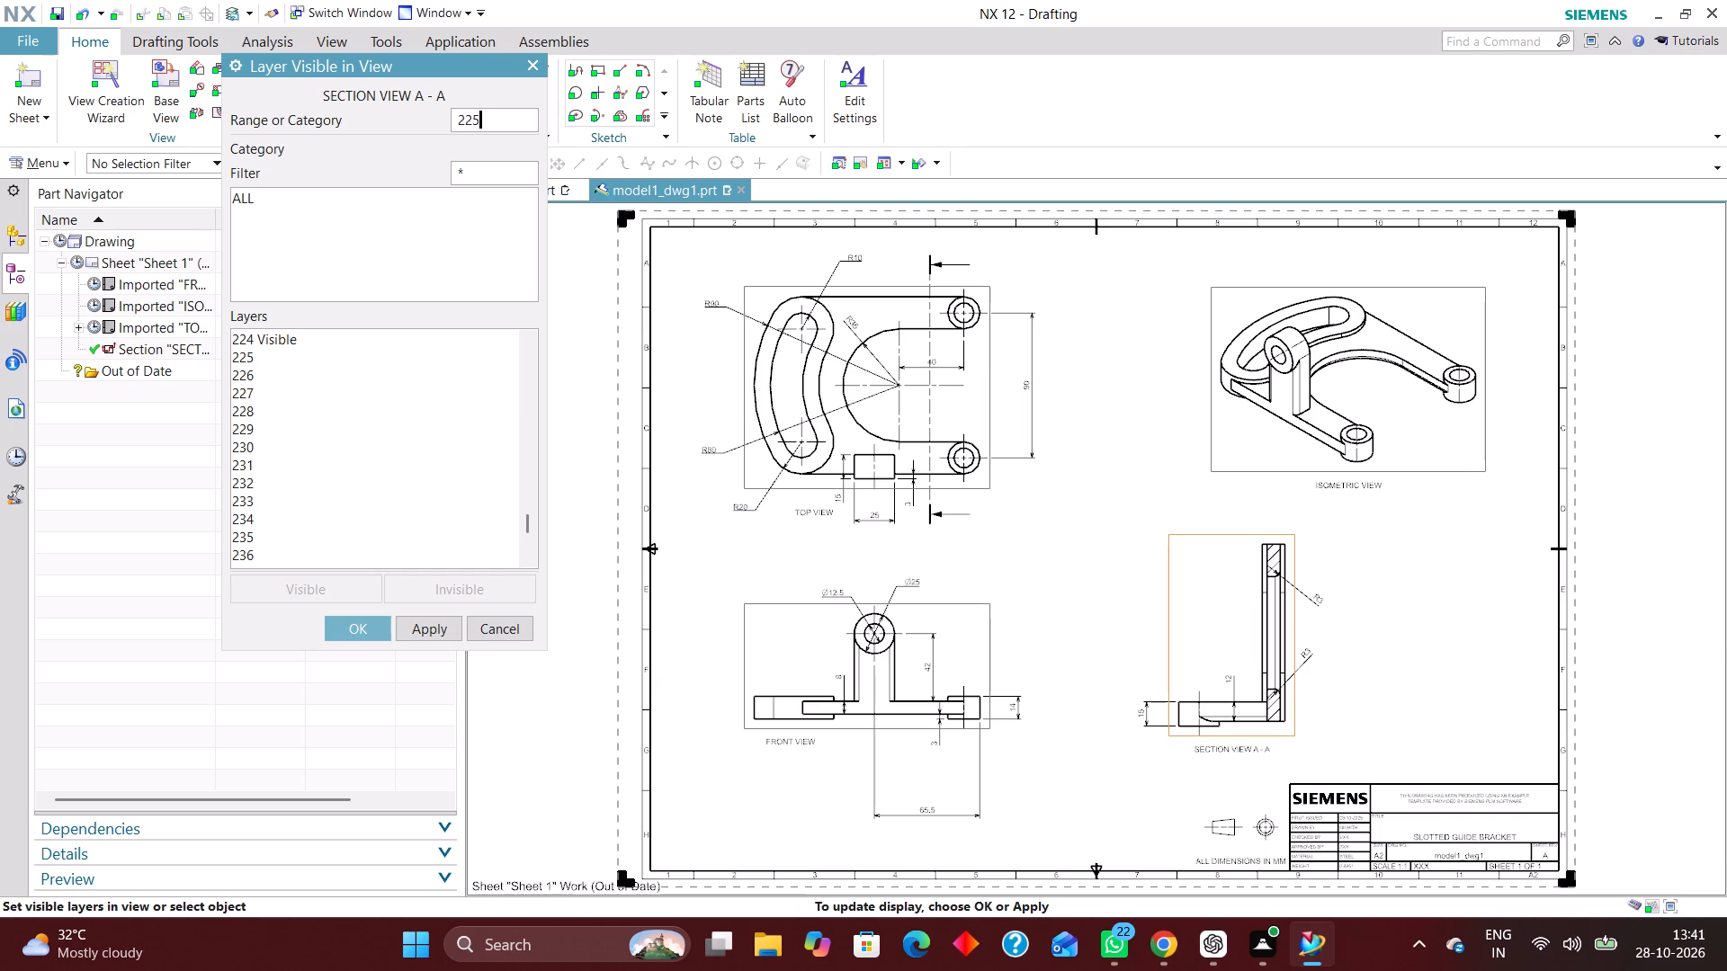
pyautogui.press('Return')
pyautogui.write('226')
pyautogui.press('Return')
pyautogui.write('256')
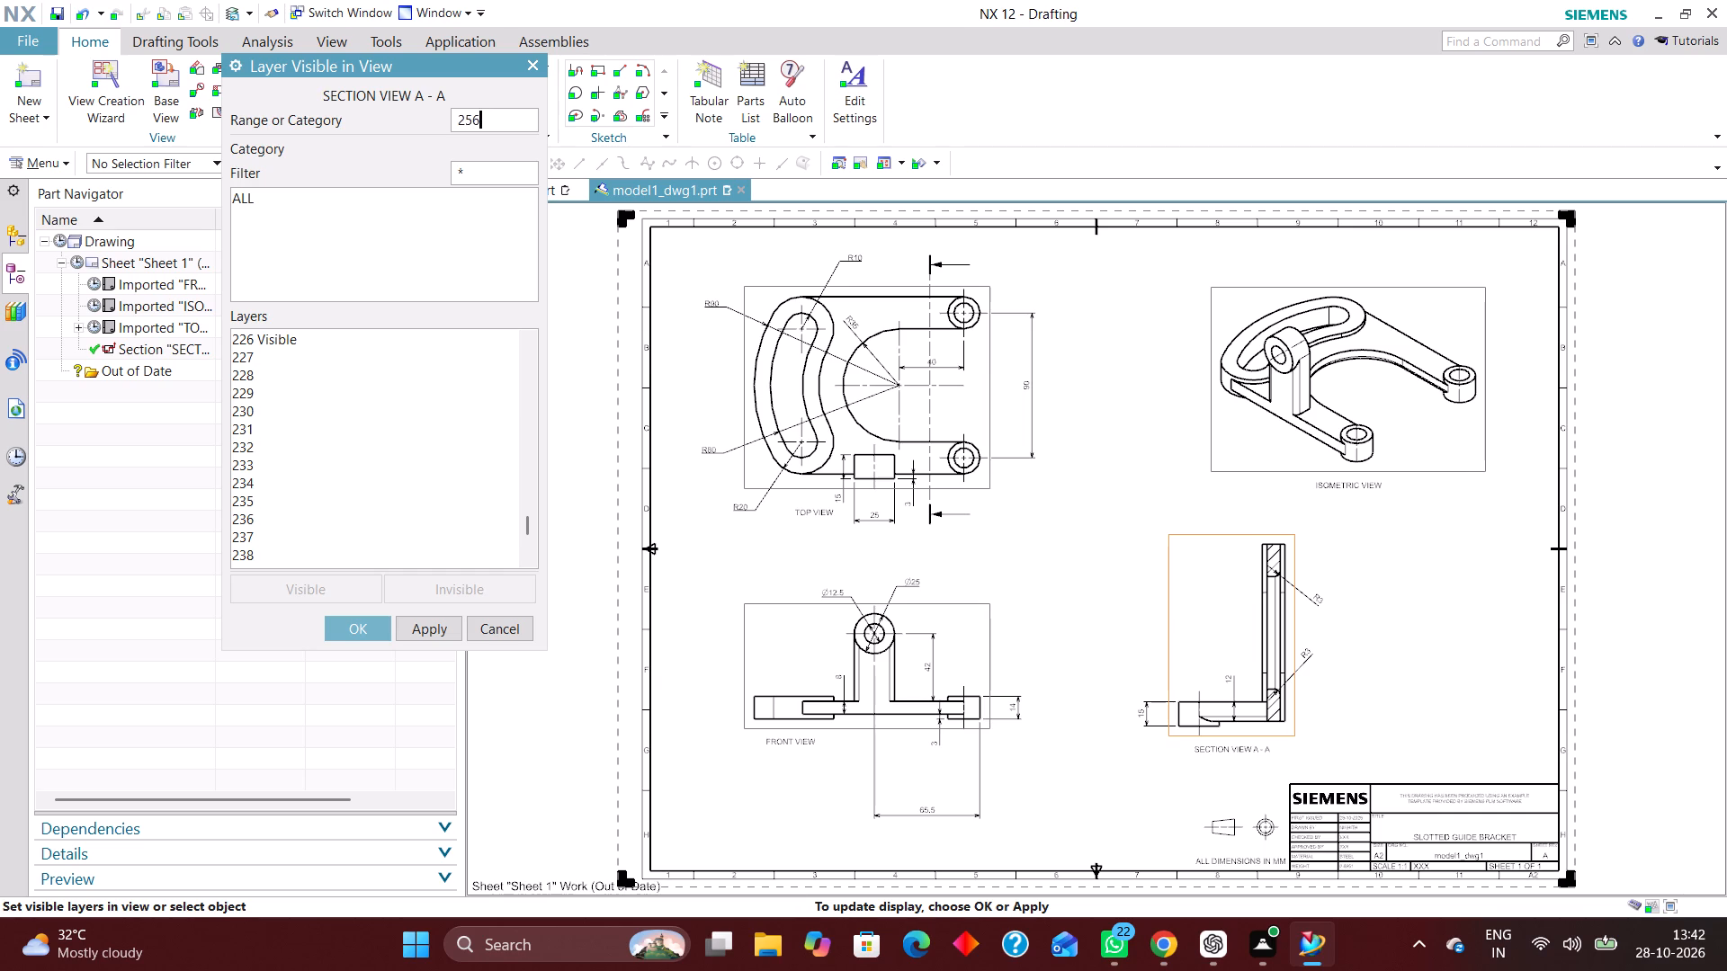
pyautogui.press('Return')
pyautogui.click(357, 620)
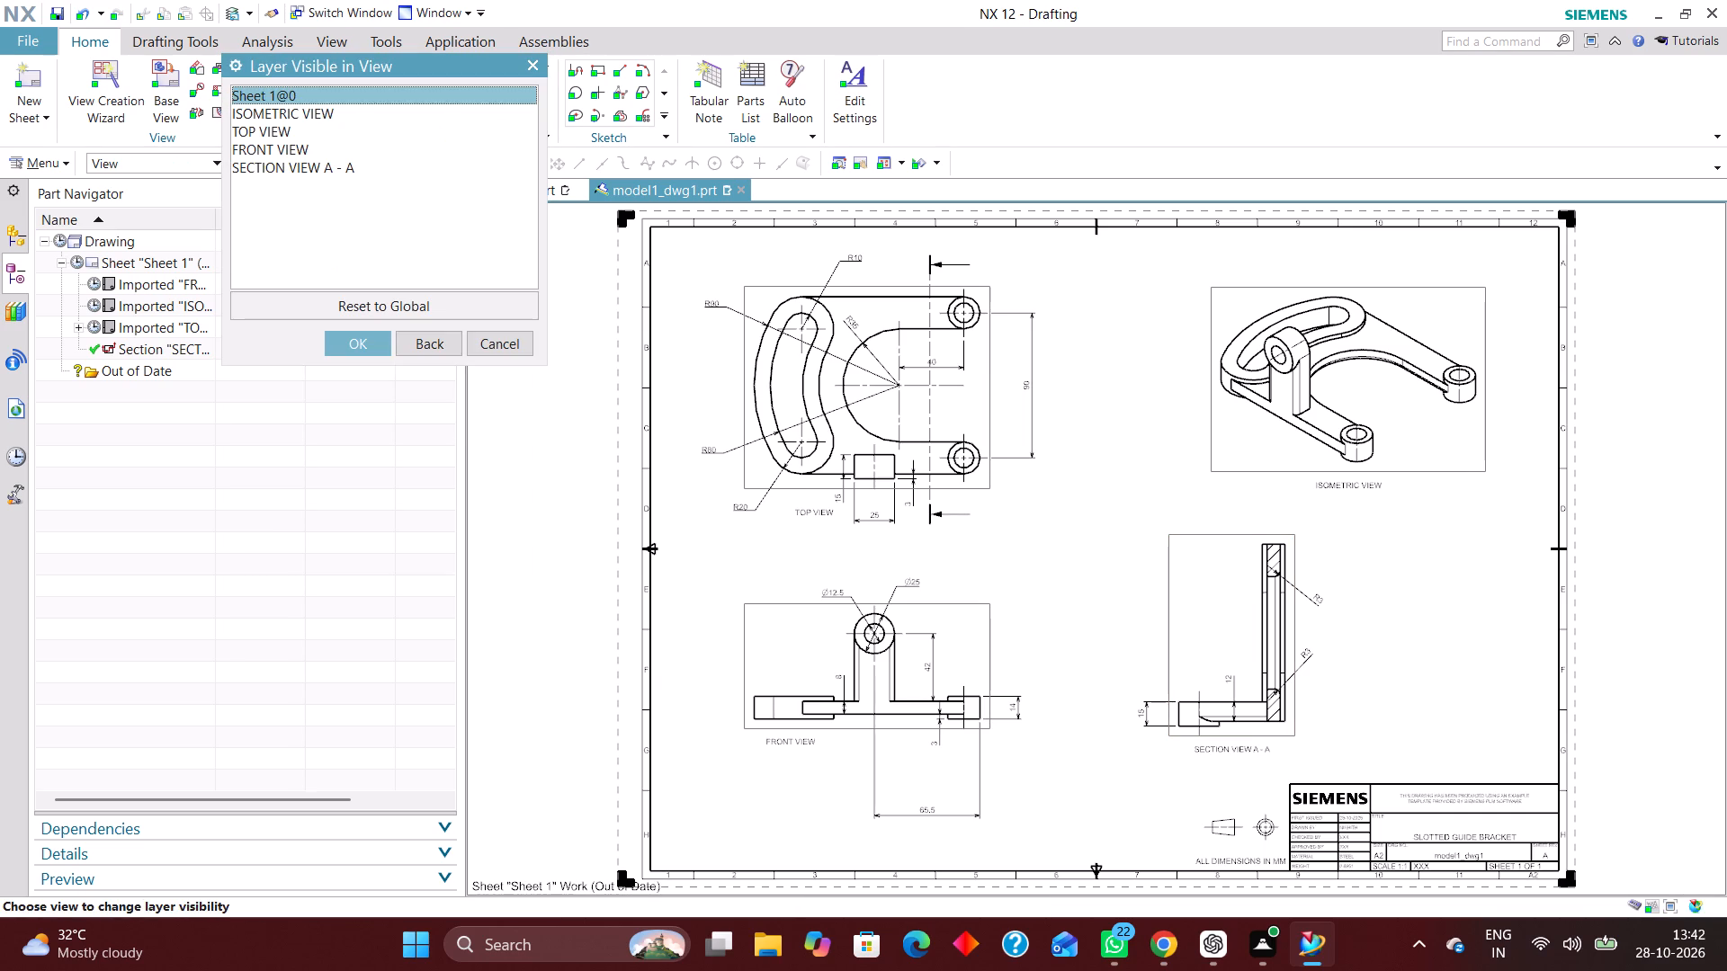
# Check the per-view layer visibility settings of TOP VIEW and leave them without making changes.
pyautogui.click(284, 129)
pyautogui.click(354, 332)
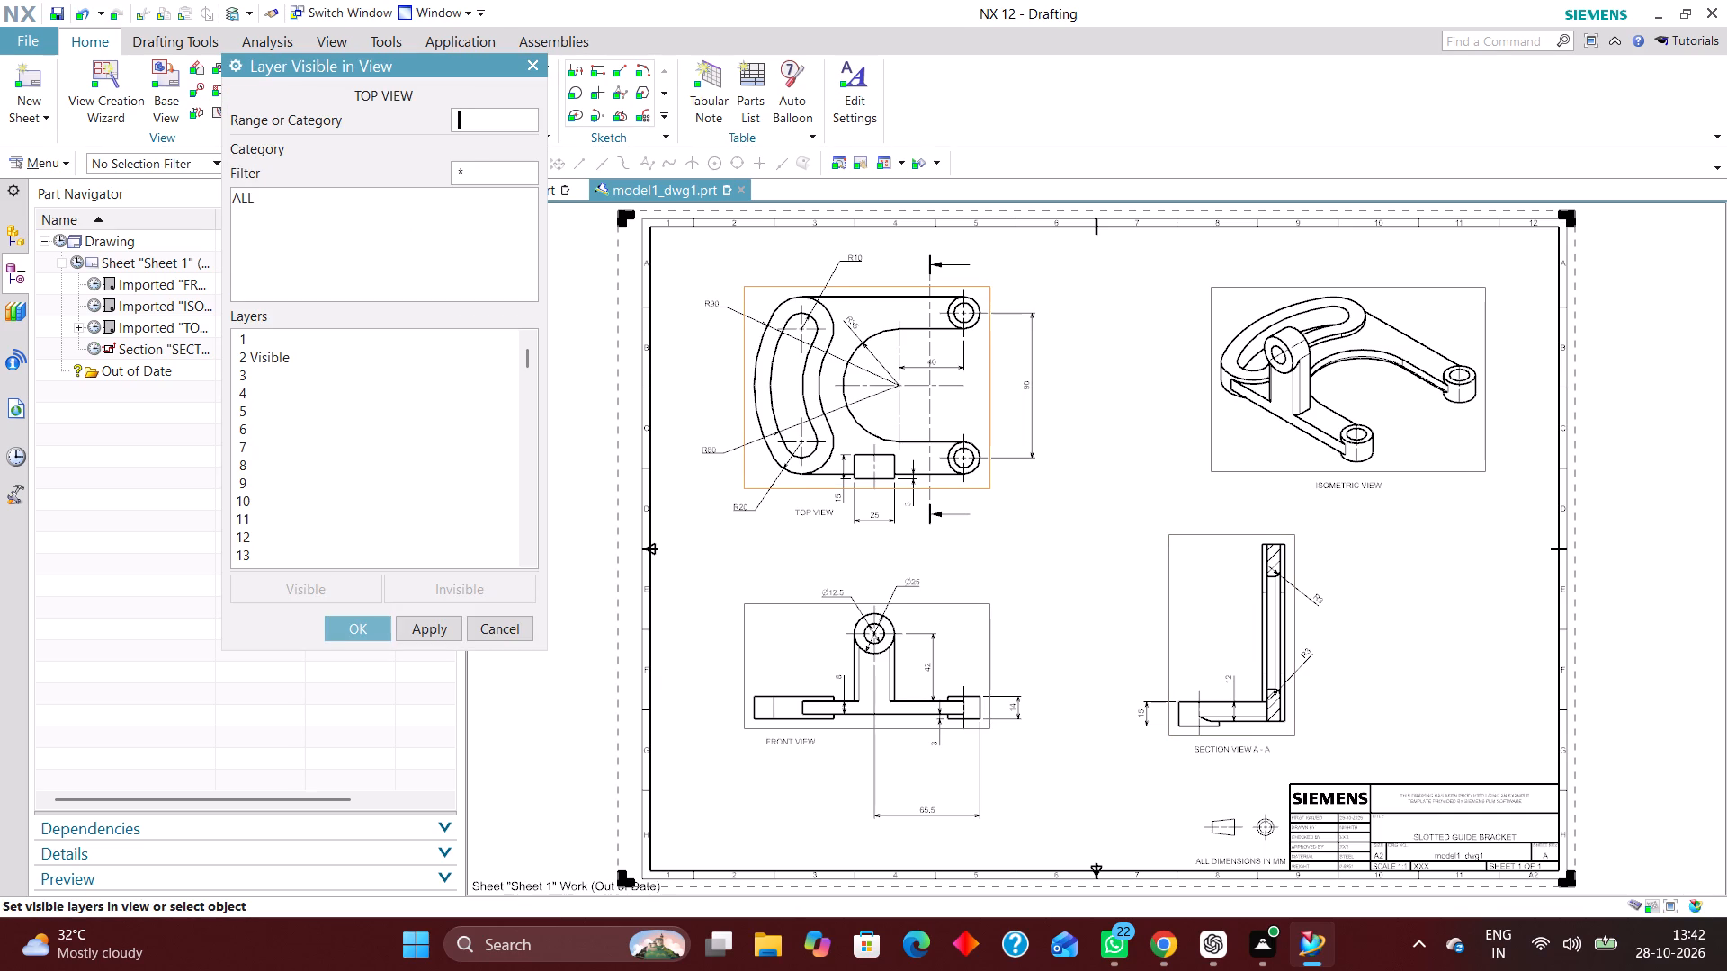
pyautogui.click(506, 618)
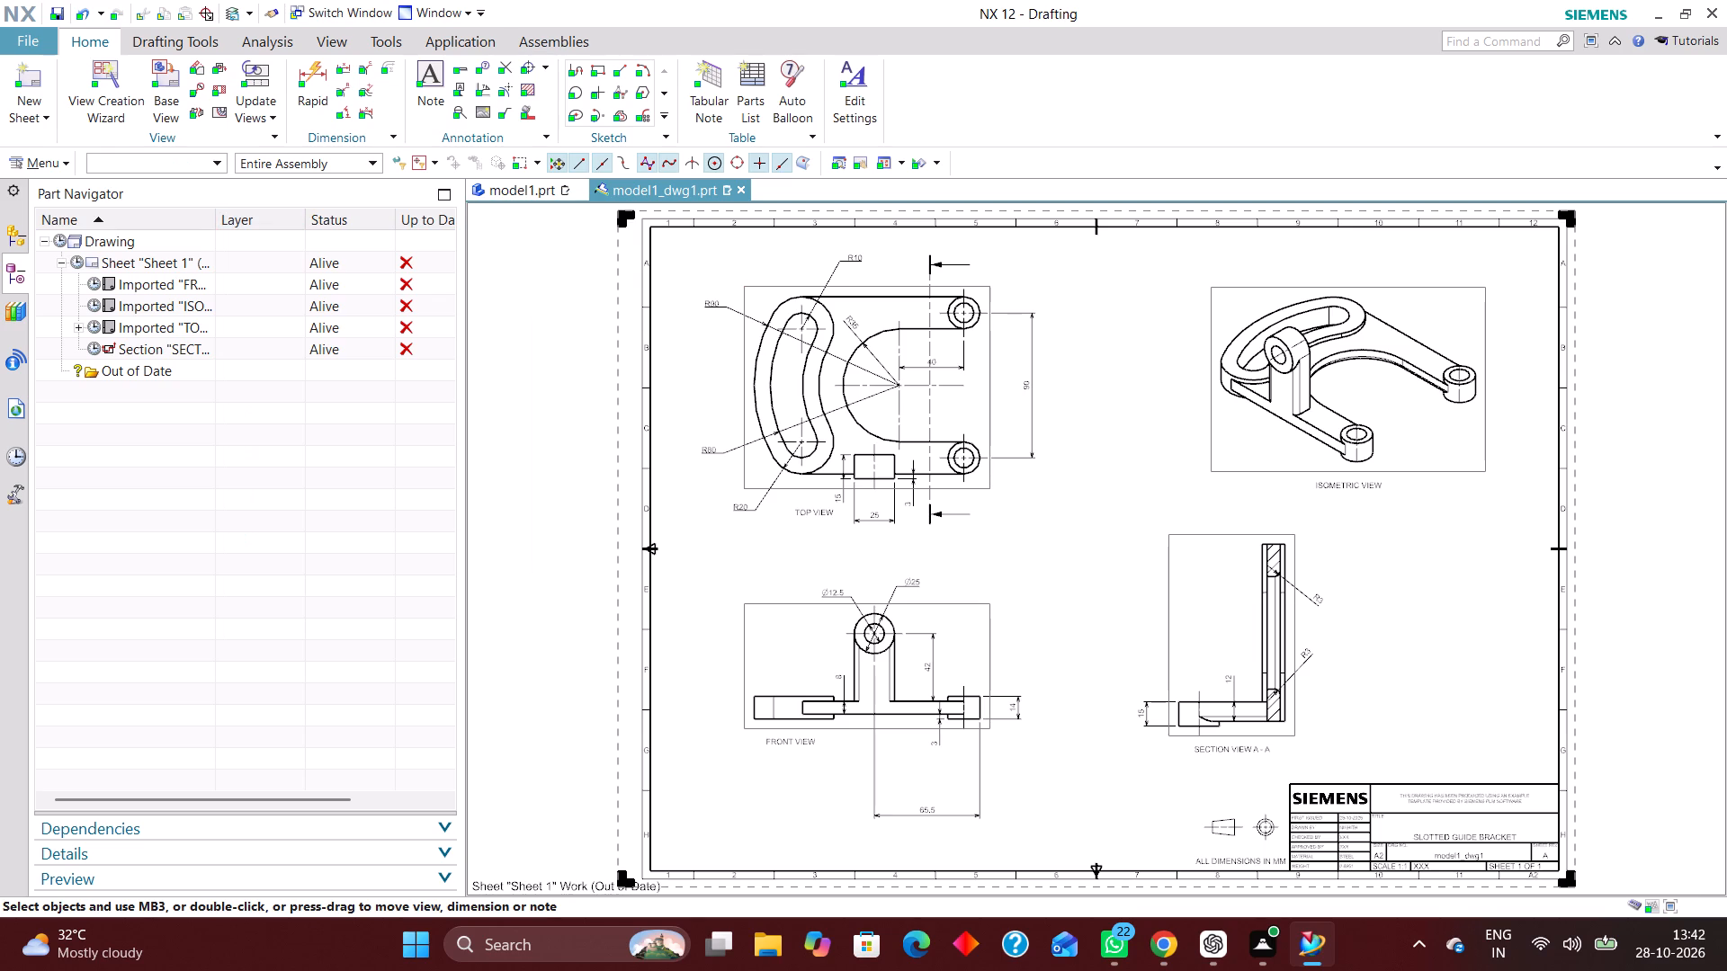
# Update the drawing's out-of-date views.
pyautogui.click(61, 236)
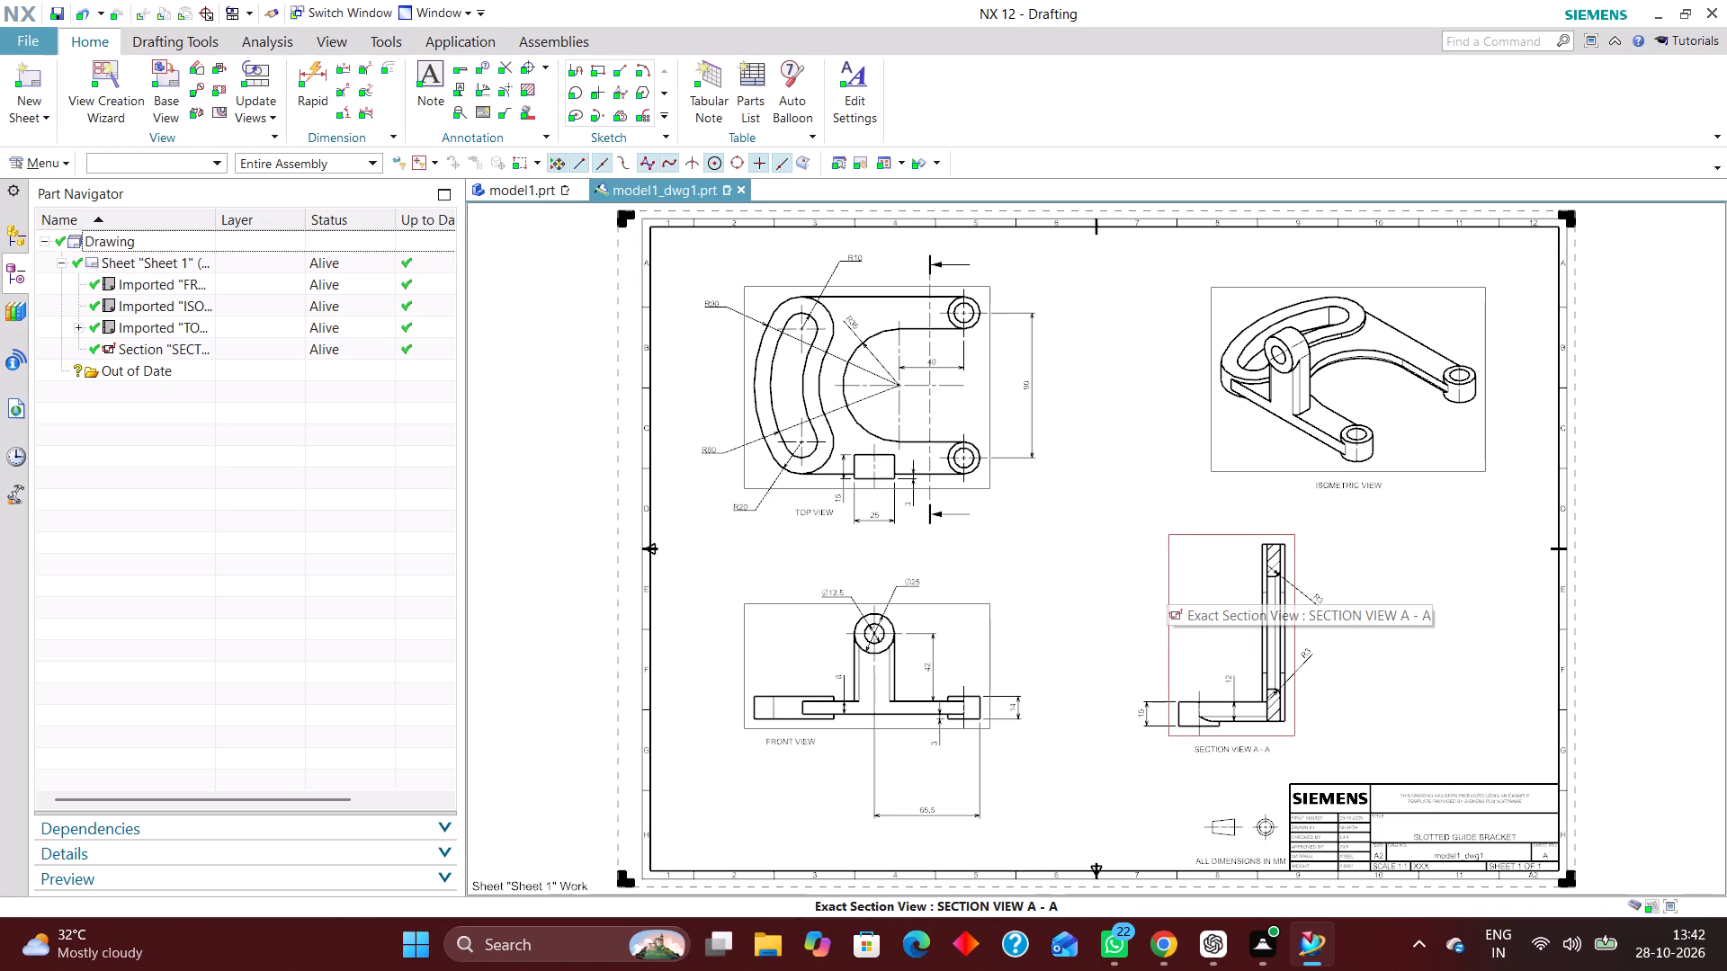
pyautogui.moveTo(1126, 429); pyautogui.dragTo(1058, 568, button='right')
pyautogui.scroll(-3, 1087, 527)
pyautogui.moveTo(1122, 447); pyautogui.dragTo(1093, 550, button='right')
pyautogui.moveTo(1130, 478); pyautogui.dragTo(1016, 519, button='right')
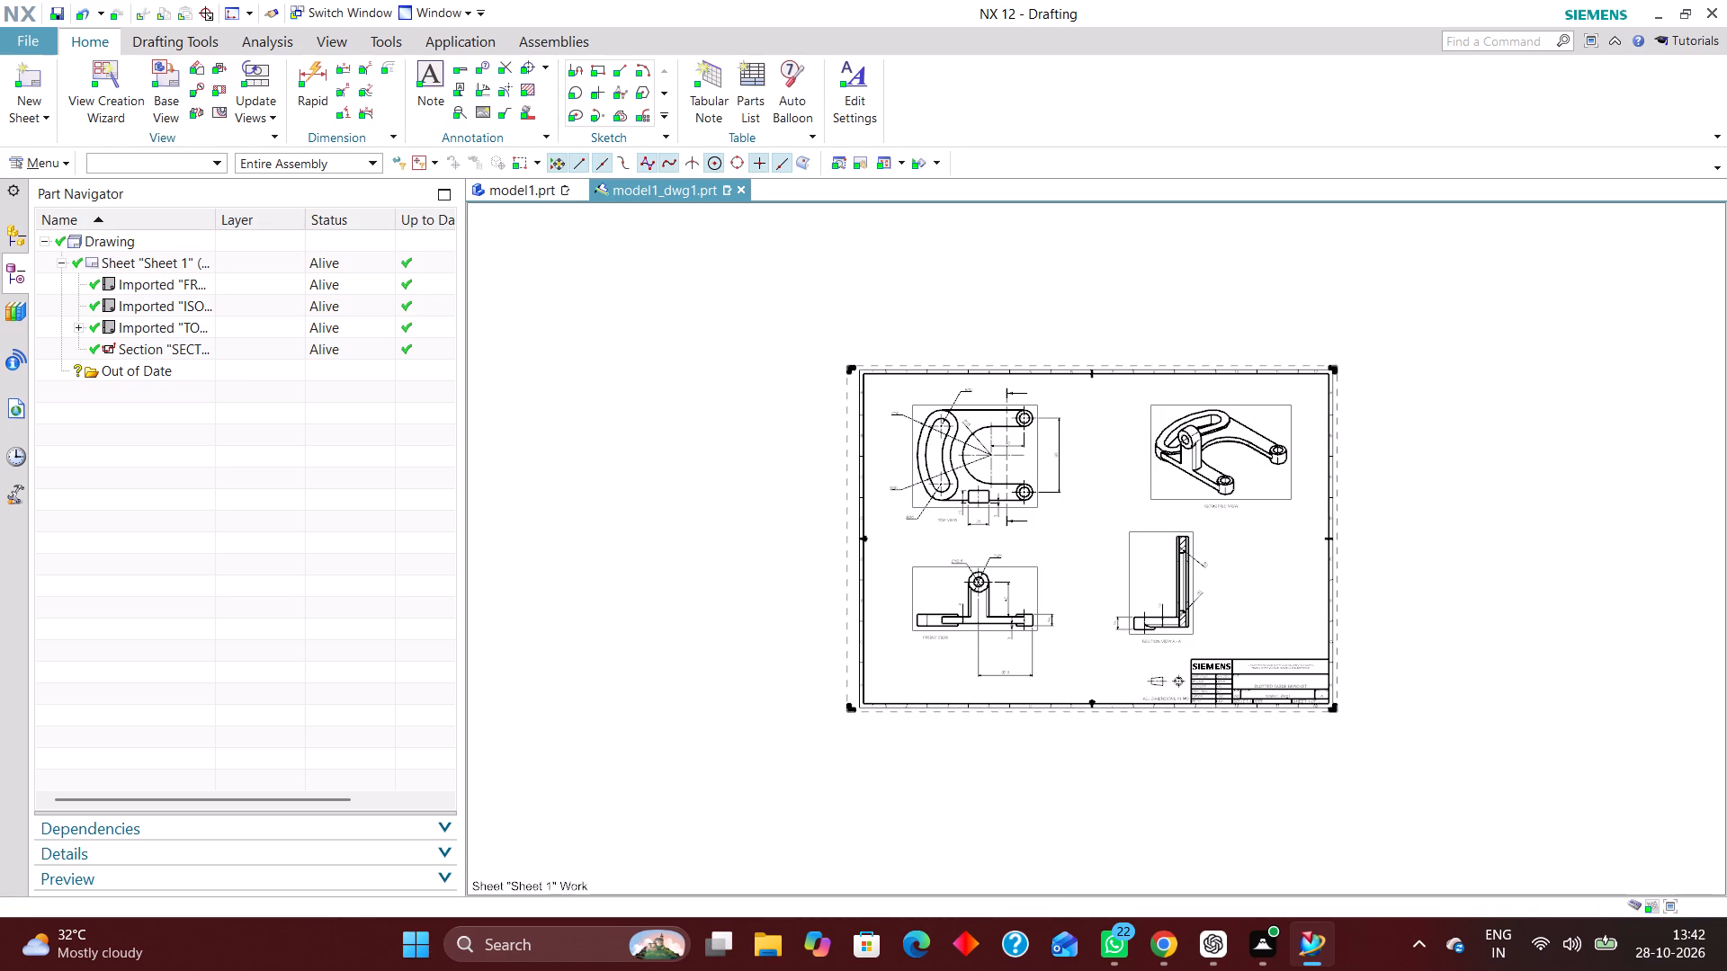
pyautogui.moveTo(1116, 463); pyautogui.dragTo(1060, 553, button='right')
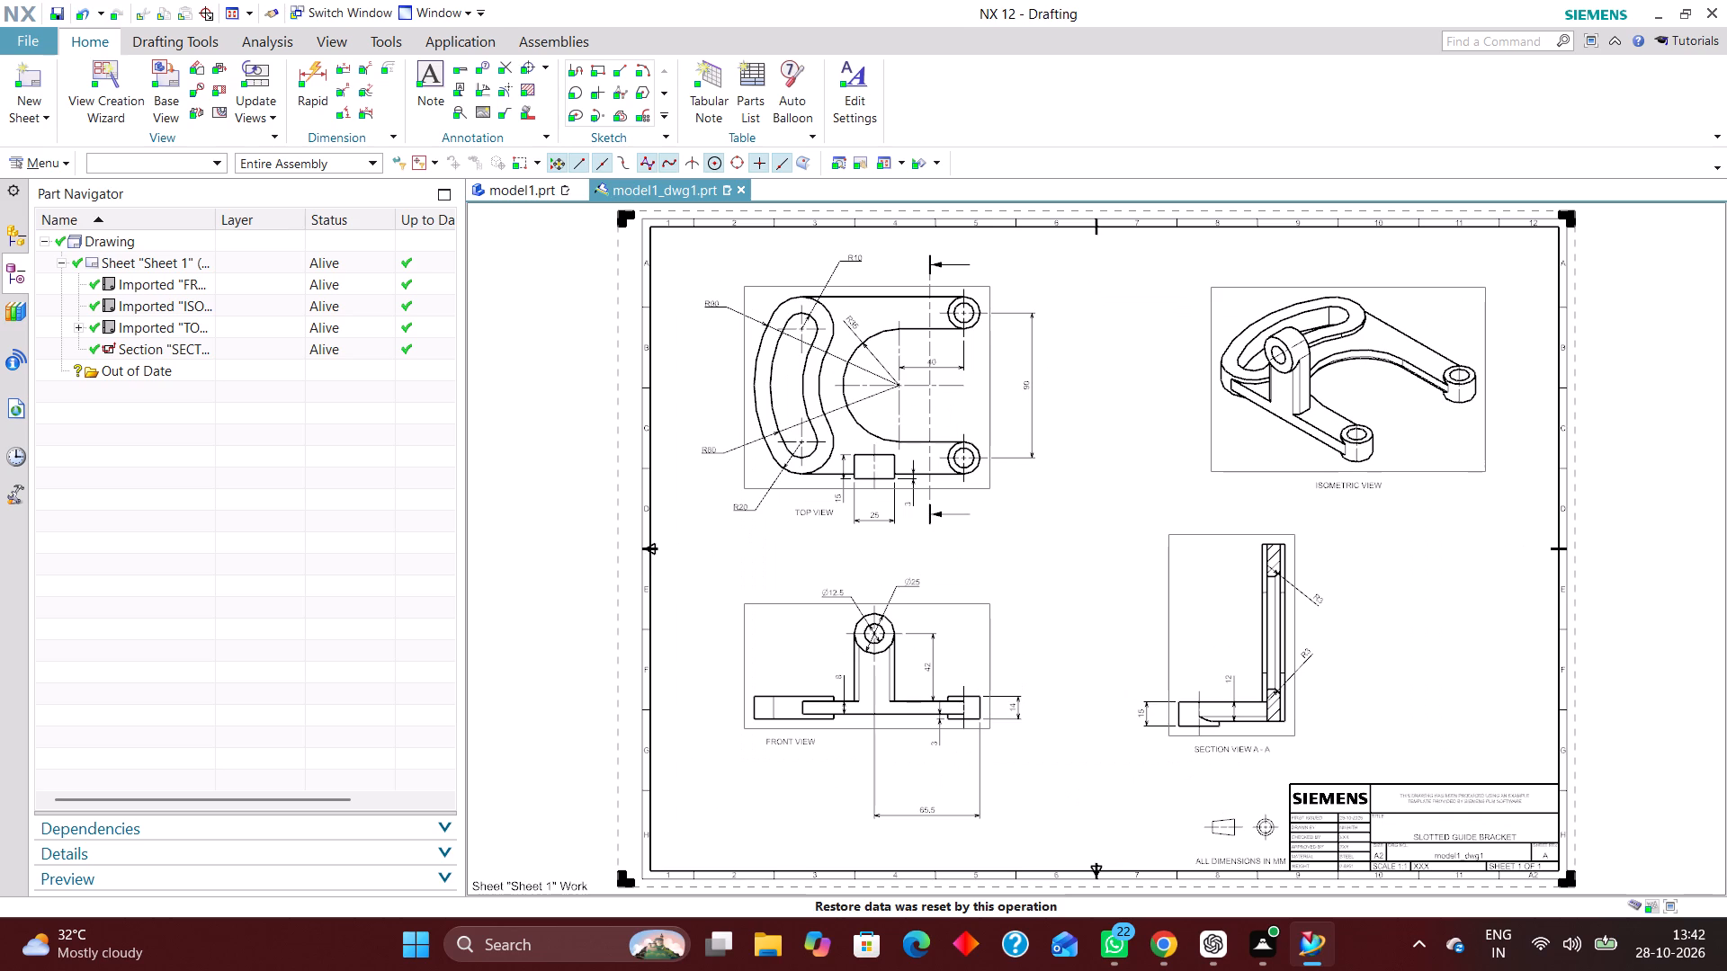
# Move all dimensions on the drawing sheet to layer 223.
pyautogui.click(190, 165)
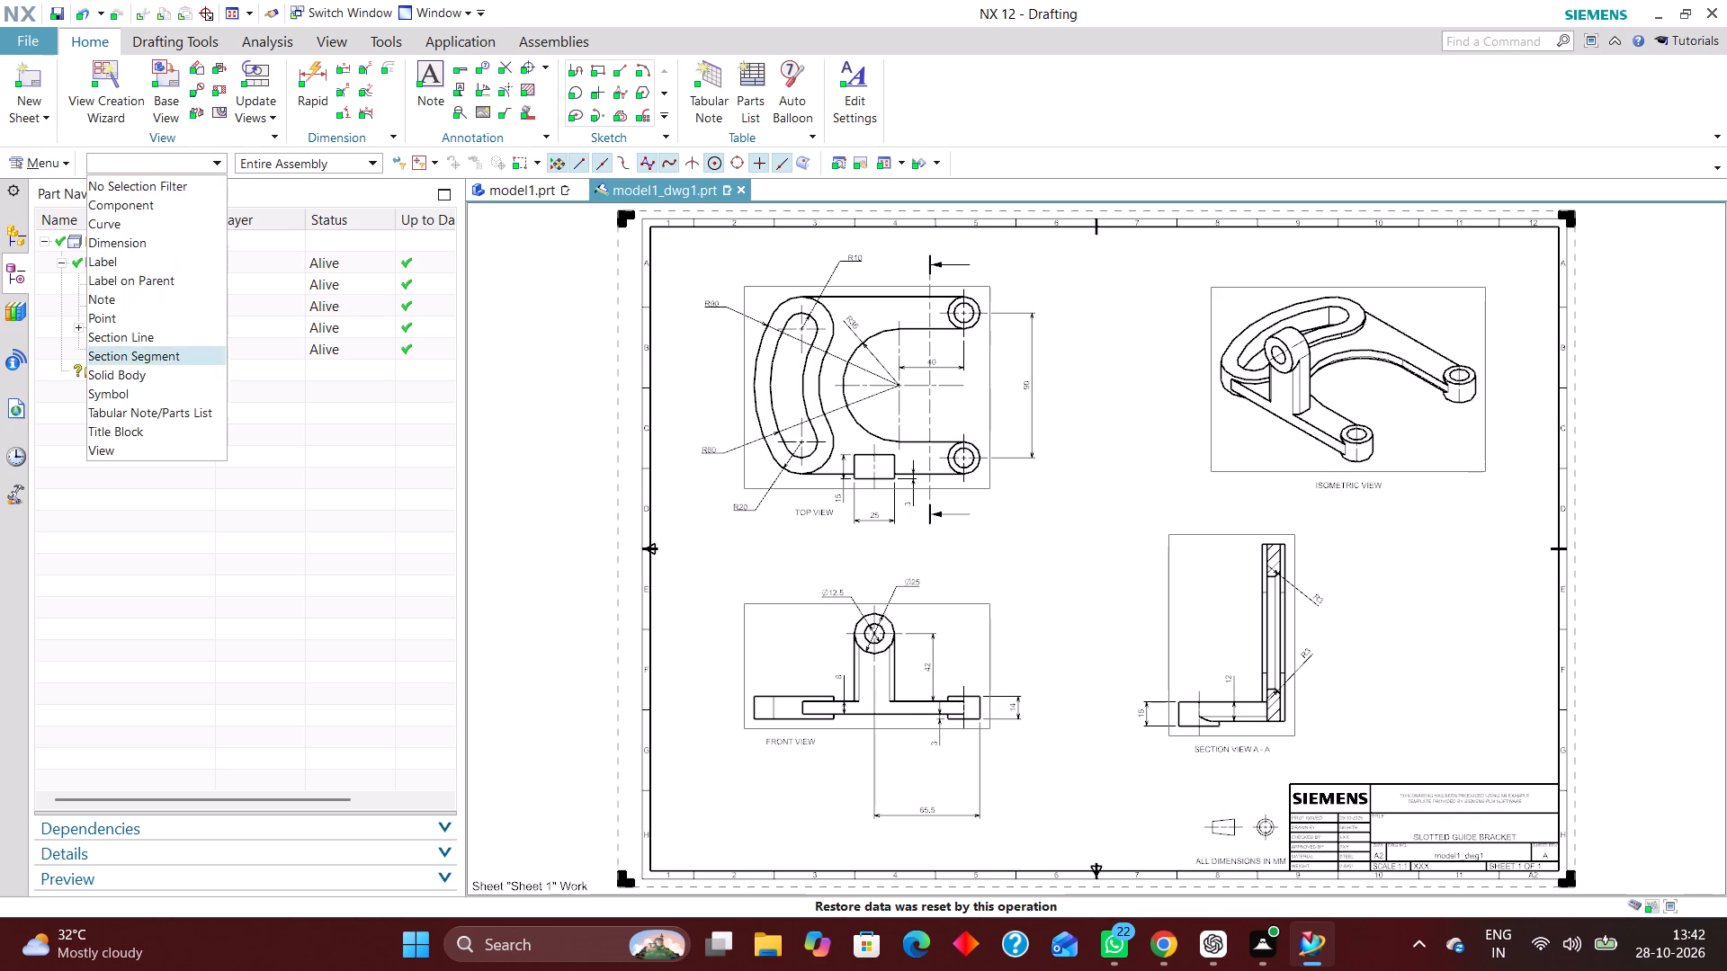
pyautogui.click(127, 298)
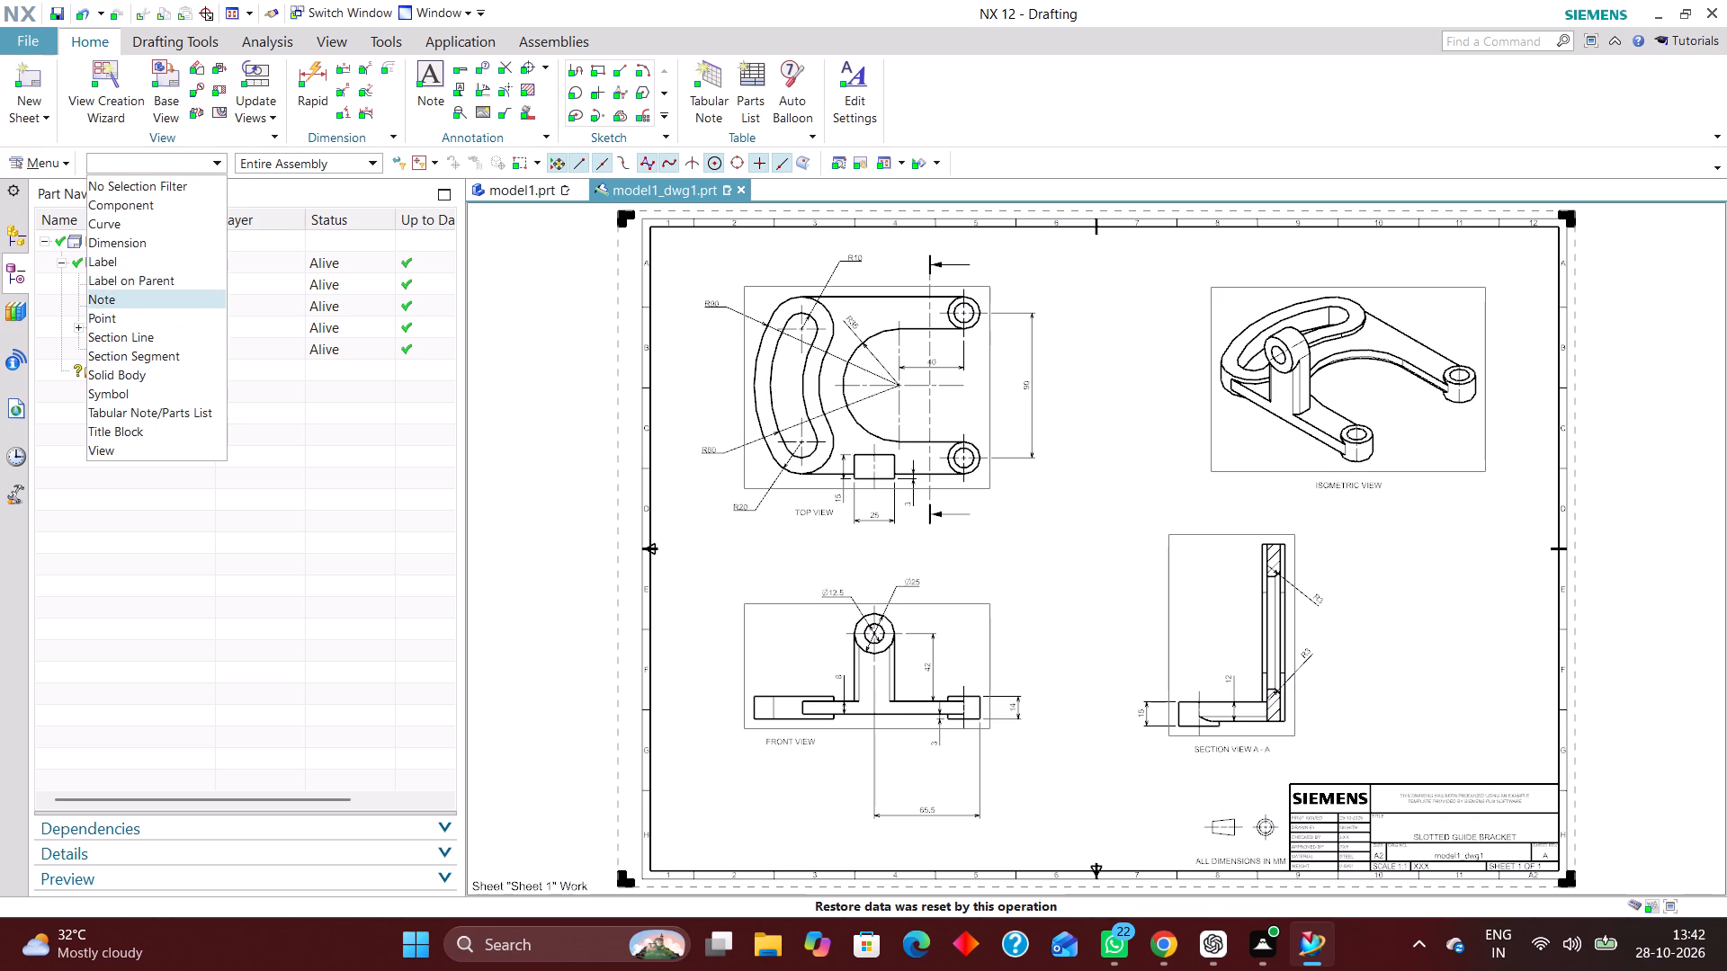
pyautogui.click(156, 156)
pyautogui.click(138, 236)
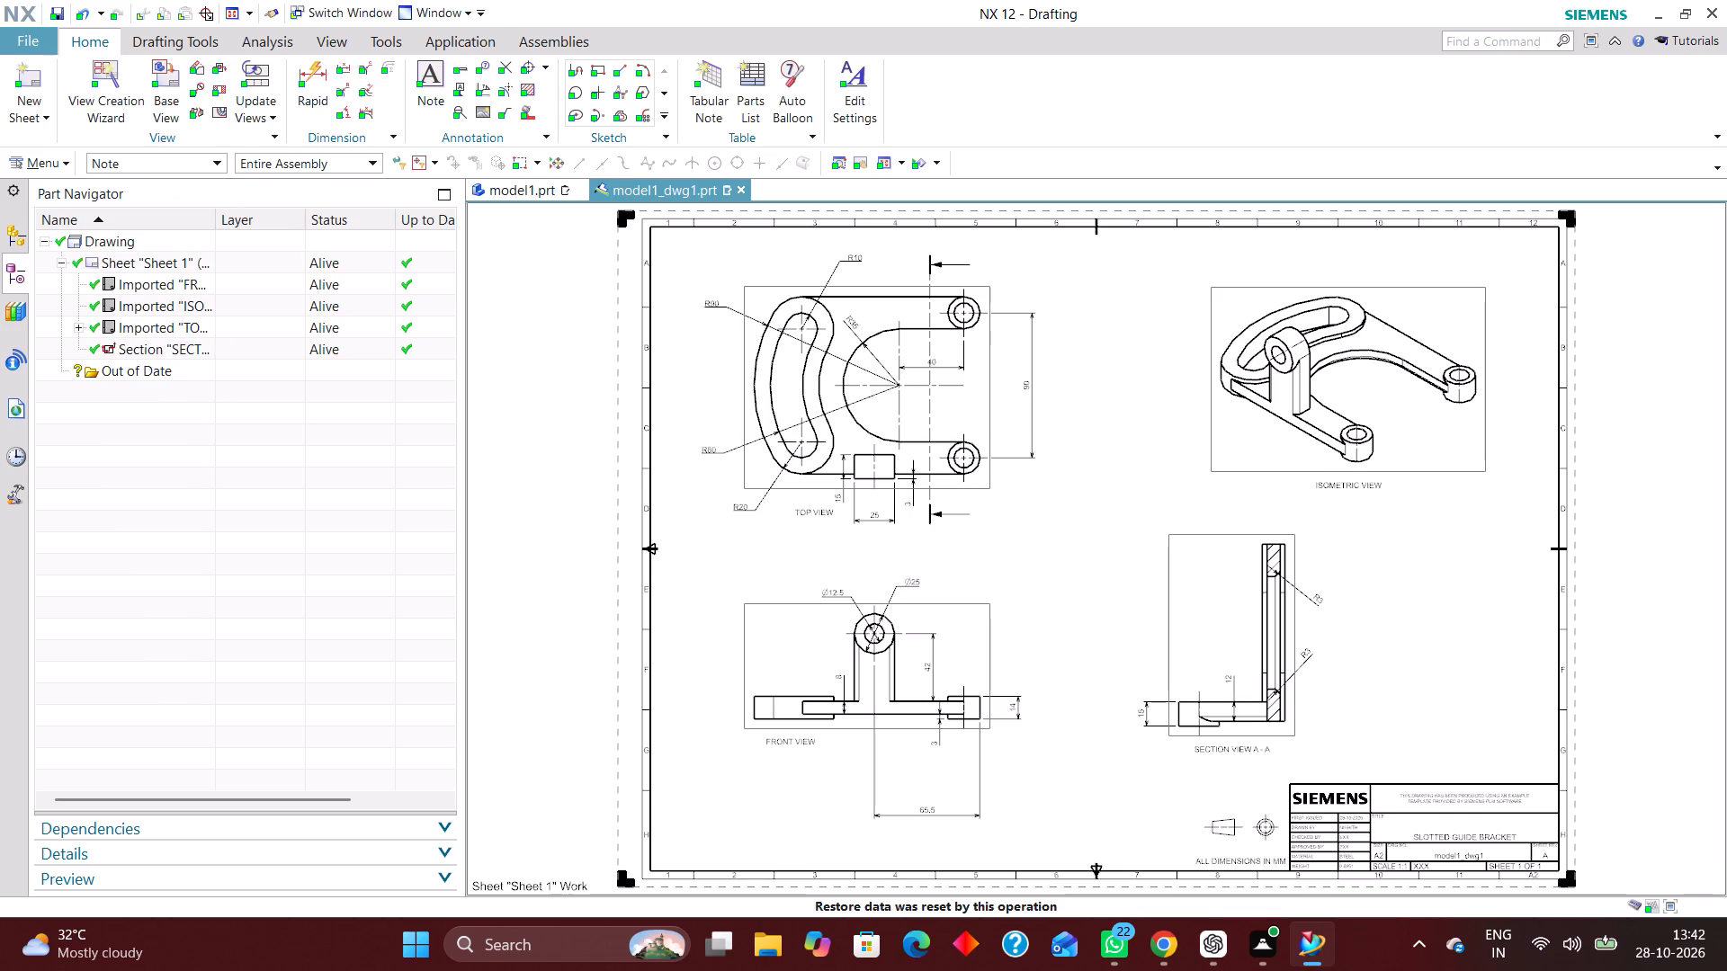
pyautogui.hotkey('ctrl', 'a')
pyautogui.hotkey('ctrl', 'j')
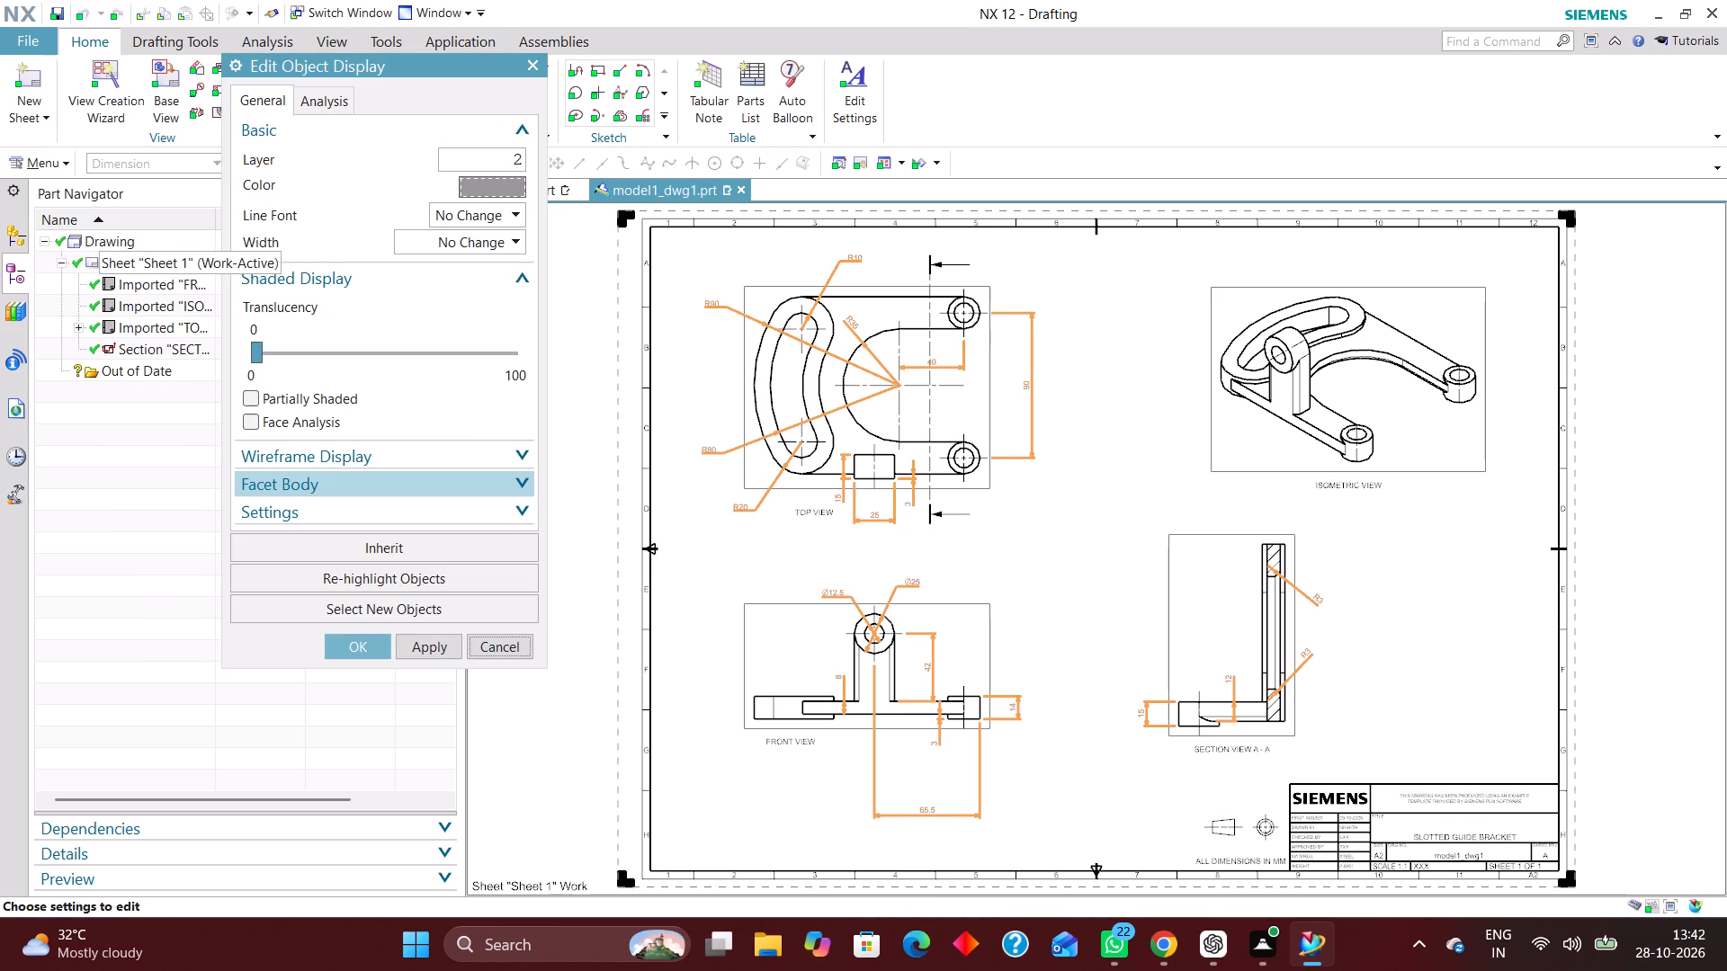
pyautogui.moveTo(494, 156); pyautogui.dragTo(750, 172)
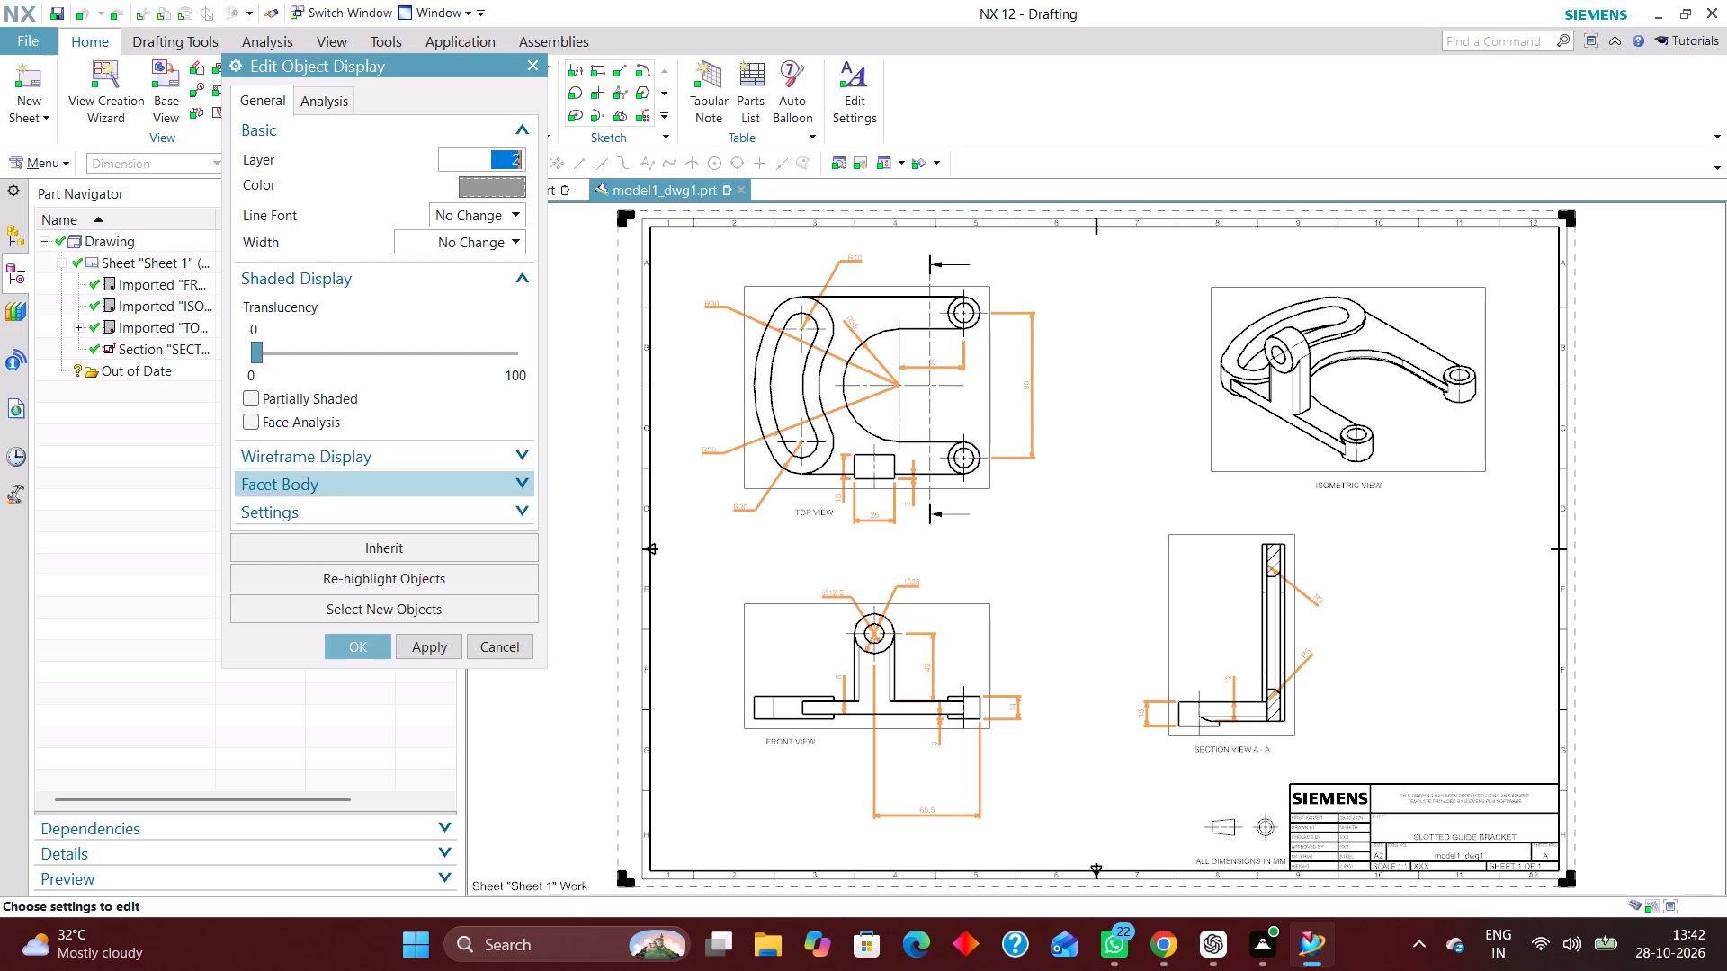
pyautogui.moveTo(750, 172); pyautogui.dragTo(787, 171)
pyautogui.write('223')
pyautogui.press('Return')
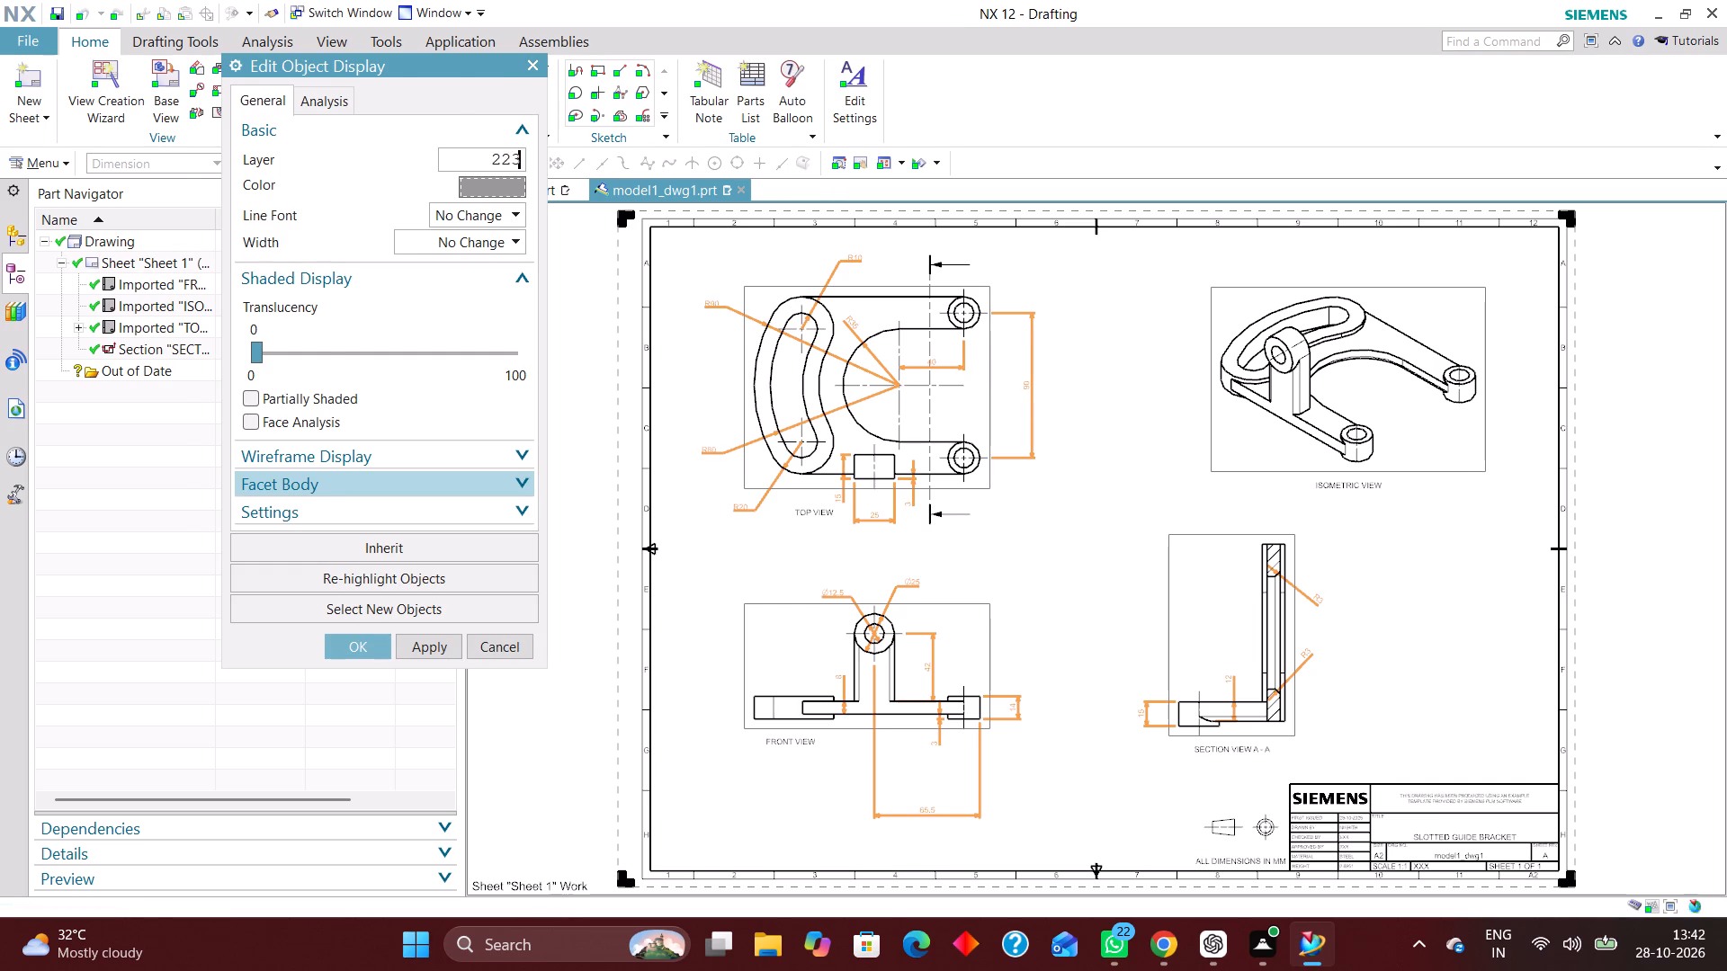
# Move all notes on the drawing sheet, including the view labels, to layer 224.
pyautogui.click(182, 155)
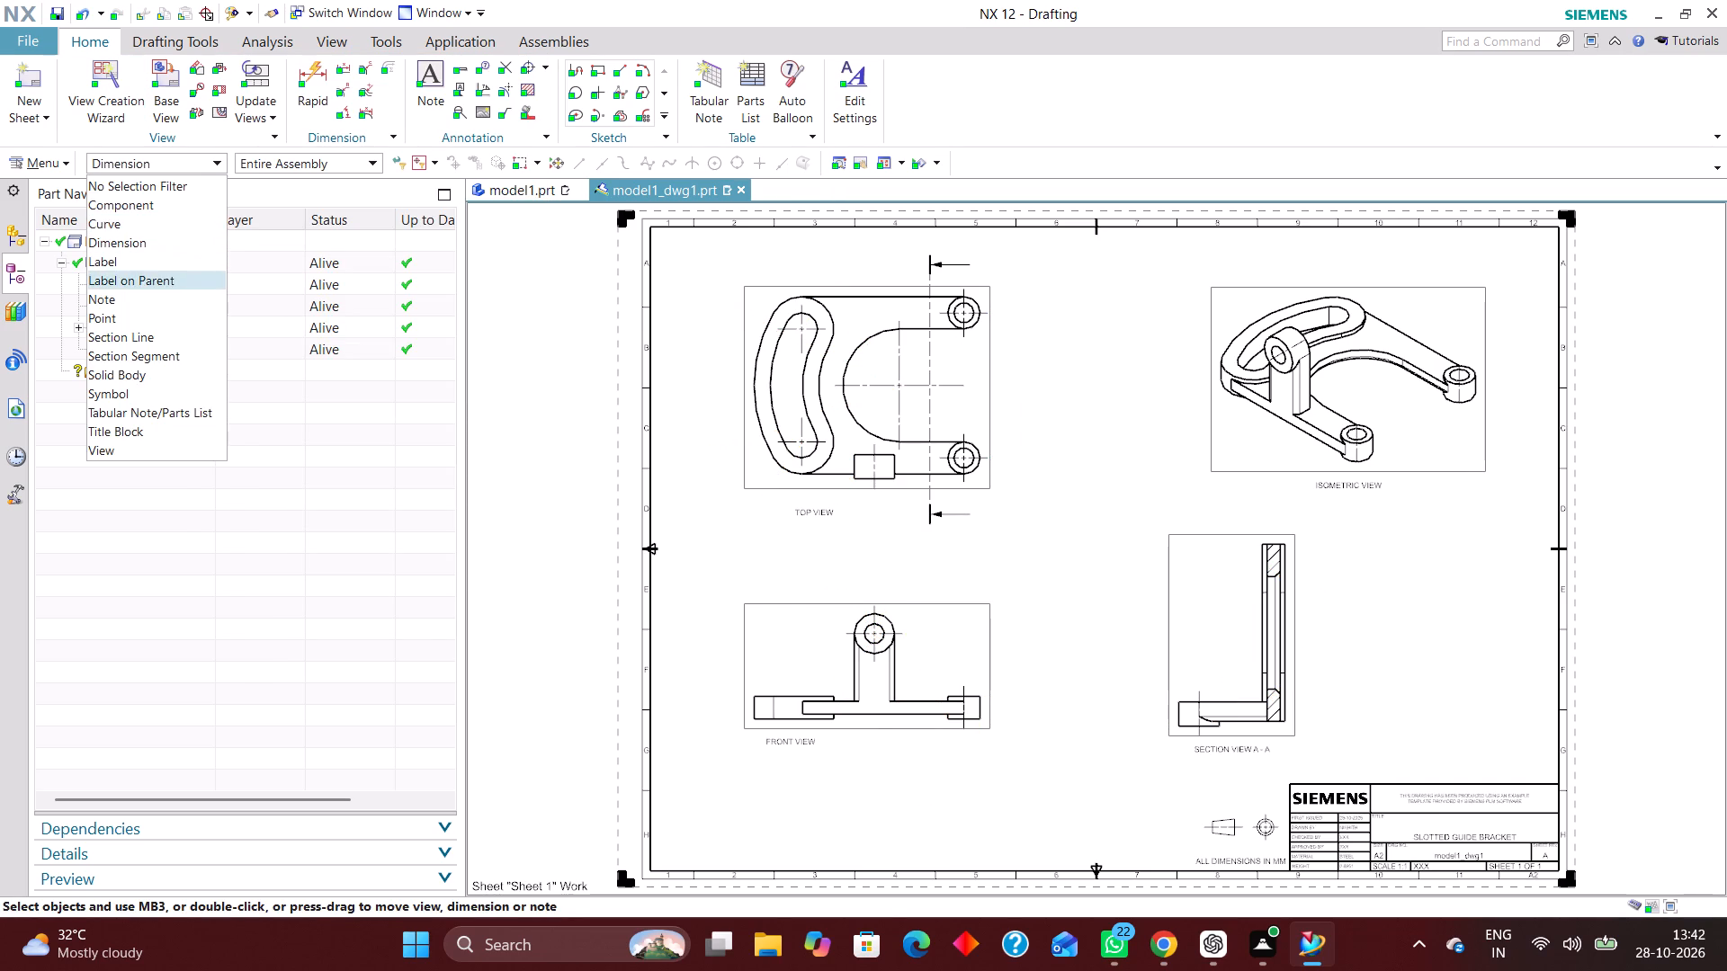
pyautogui.click(135, 290)
pyautogui.hotkey('ctrl', 'a')
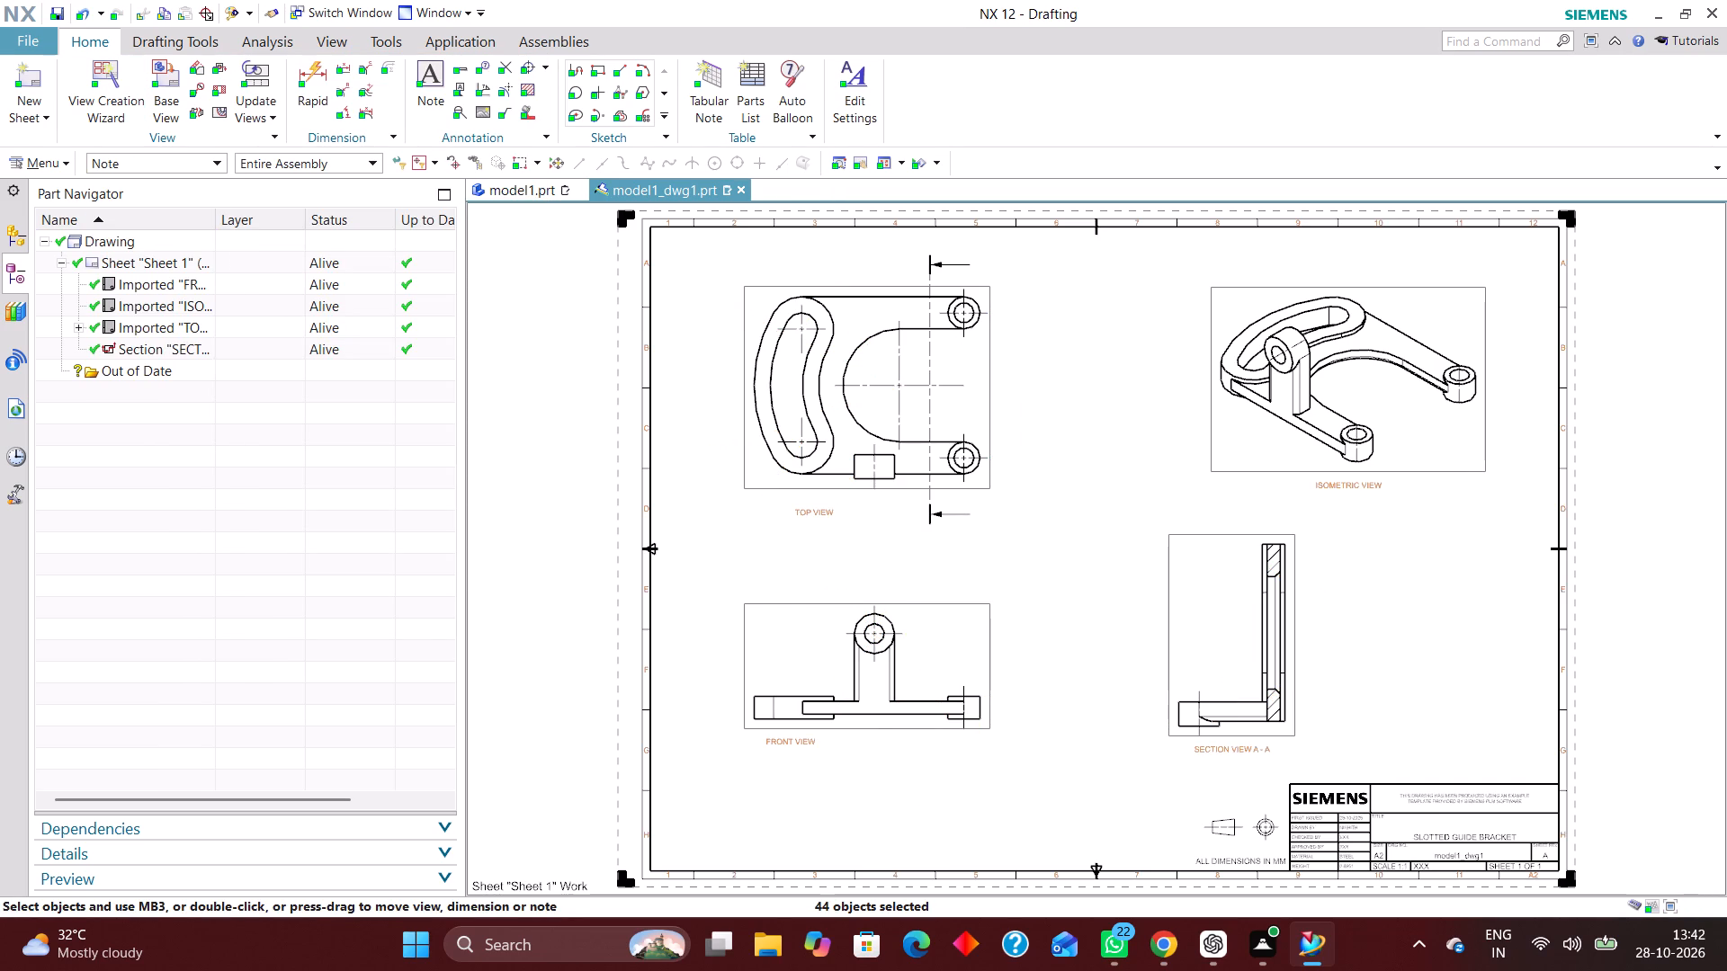
pyautogui.hotkey('ctrl', 'j')
pyautogui.write('224')
pyautogui.press('Return')
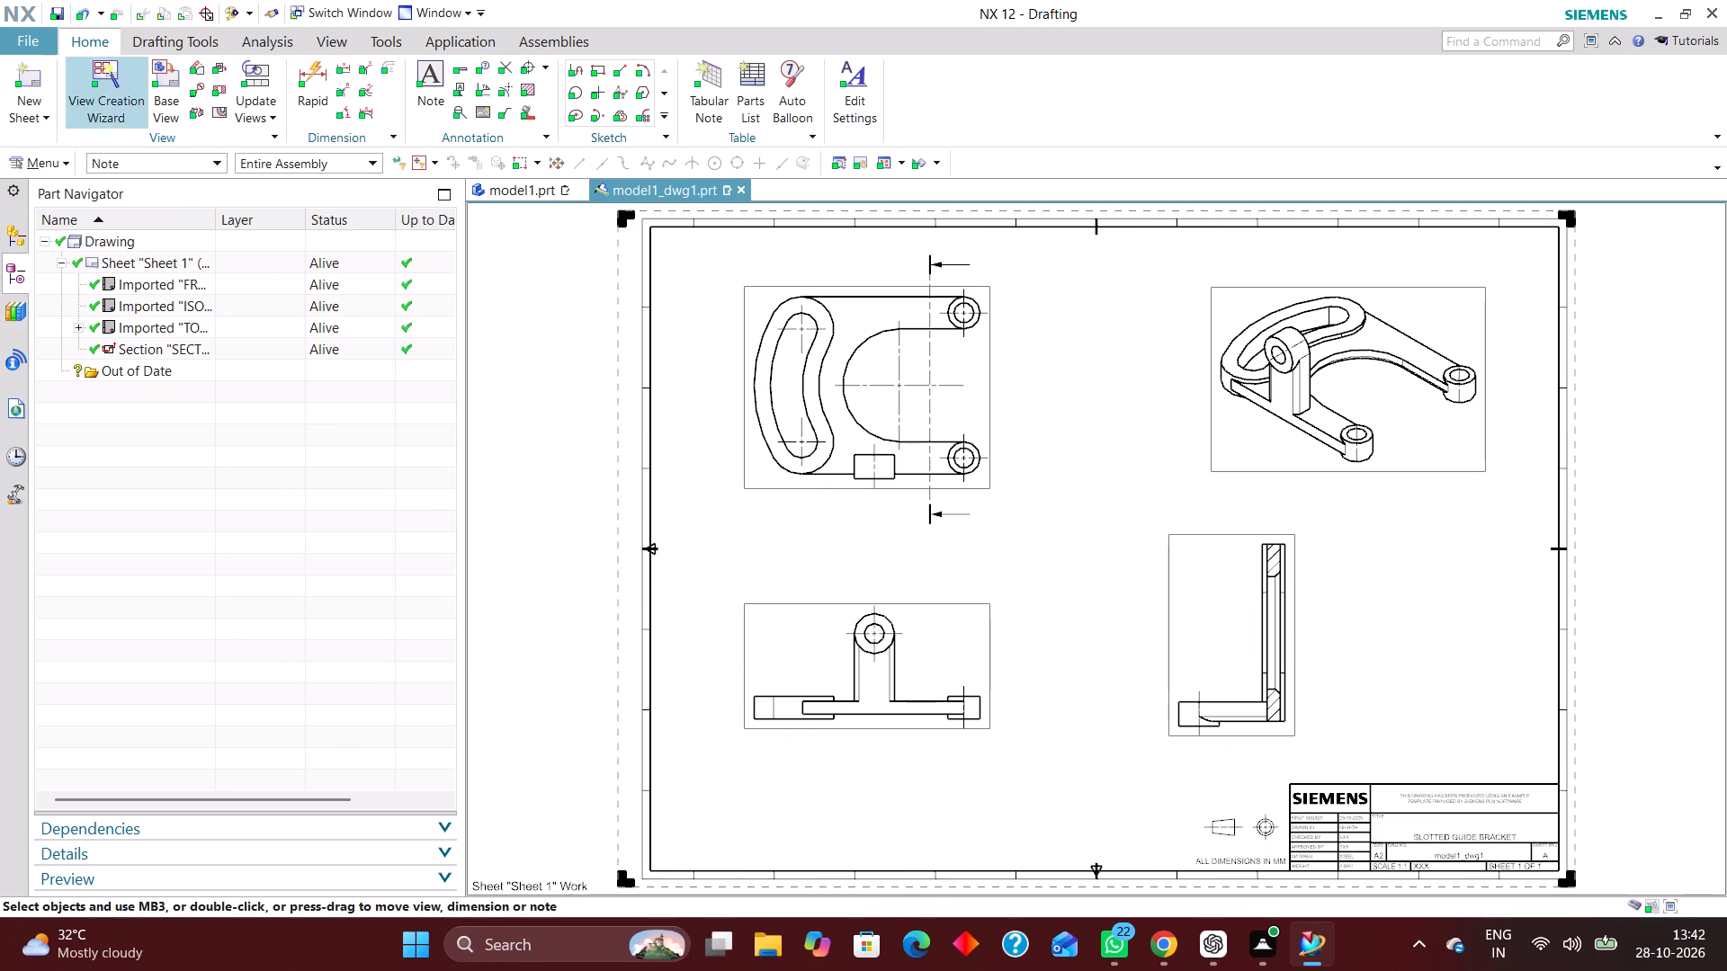
# Move all symbols on the drawing sheet, including the centerlines, to layer 225.
pyautogui.click(145, 168)
pyautogui.click(140, 389)
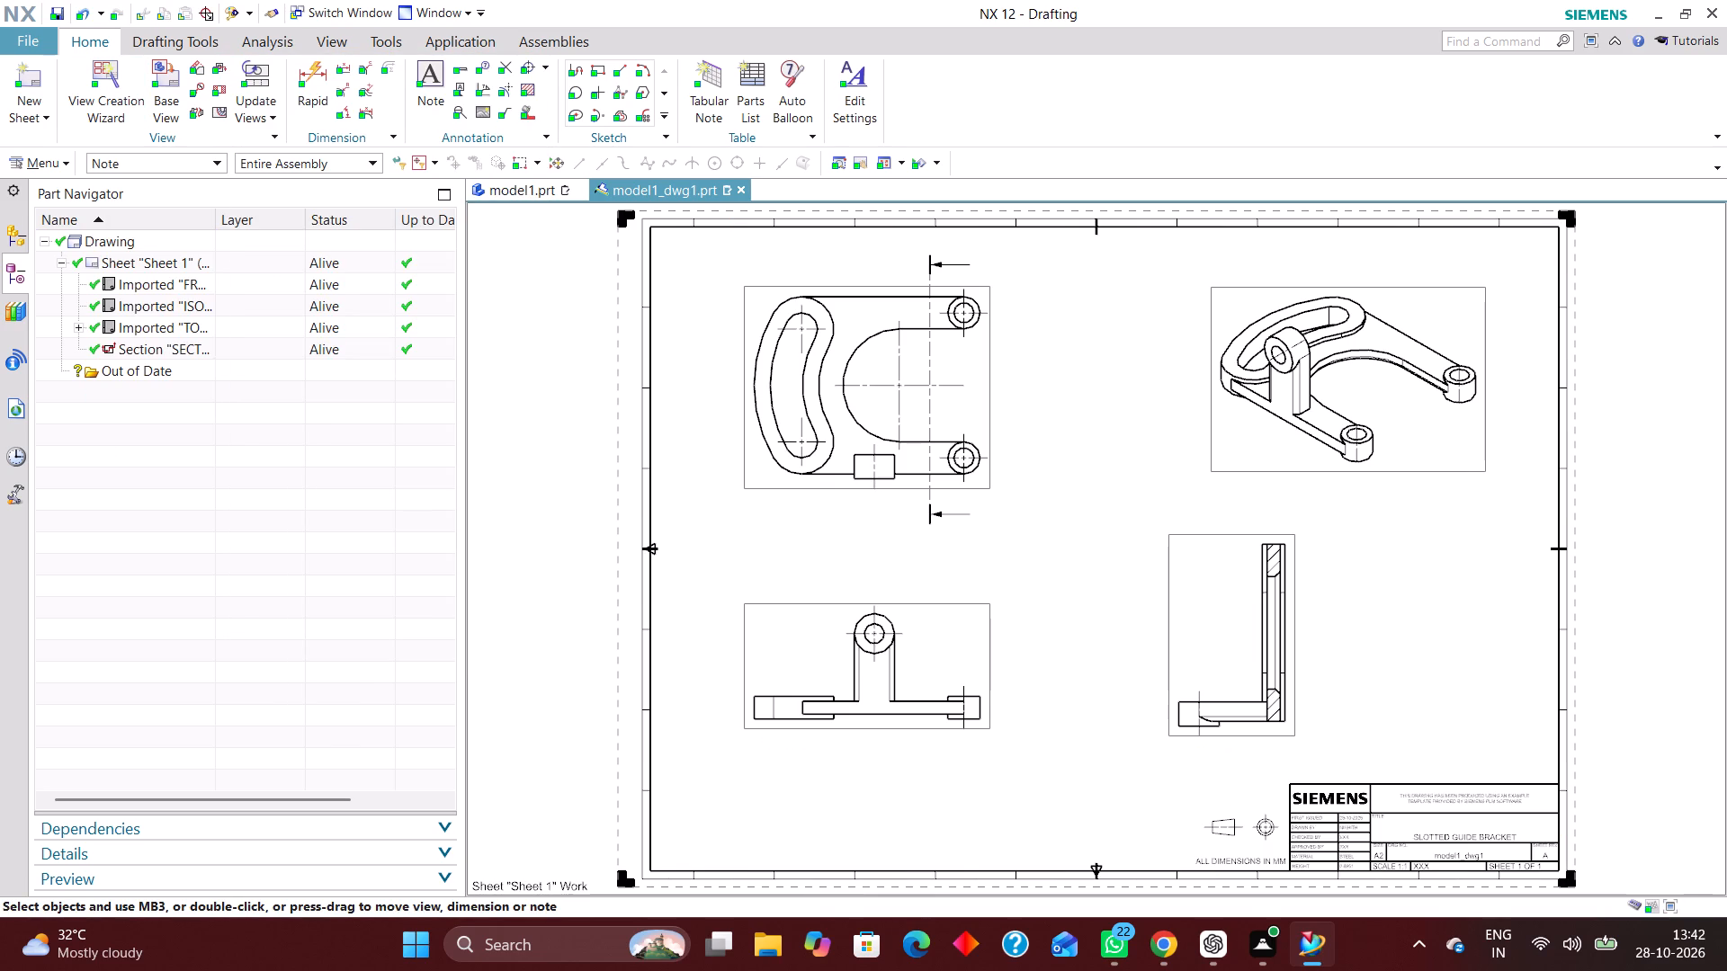
pyautogui.hotkey('ctrl', 'a')
pyautogui.hotkey('ctrl', 'j')
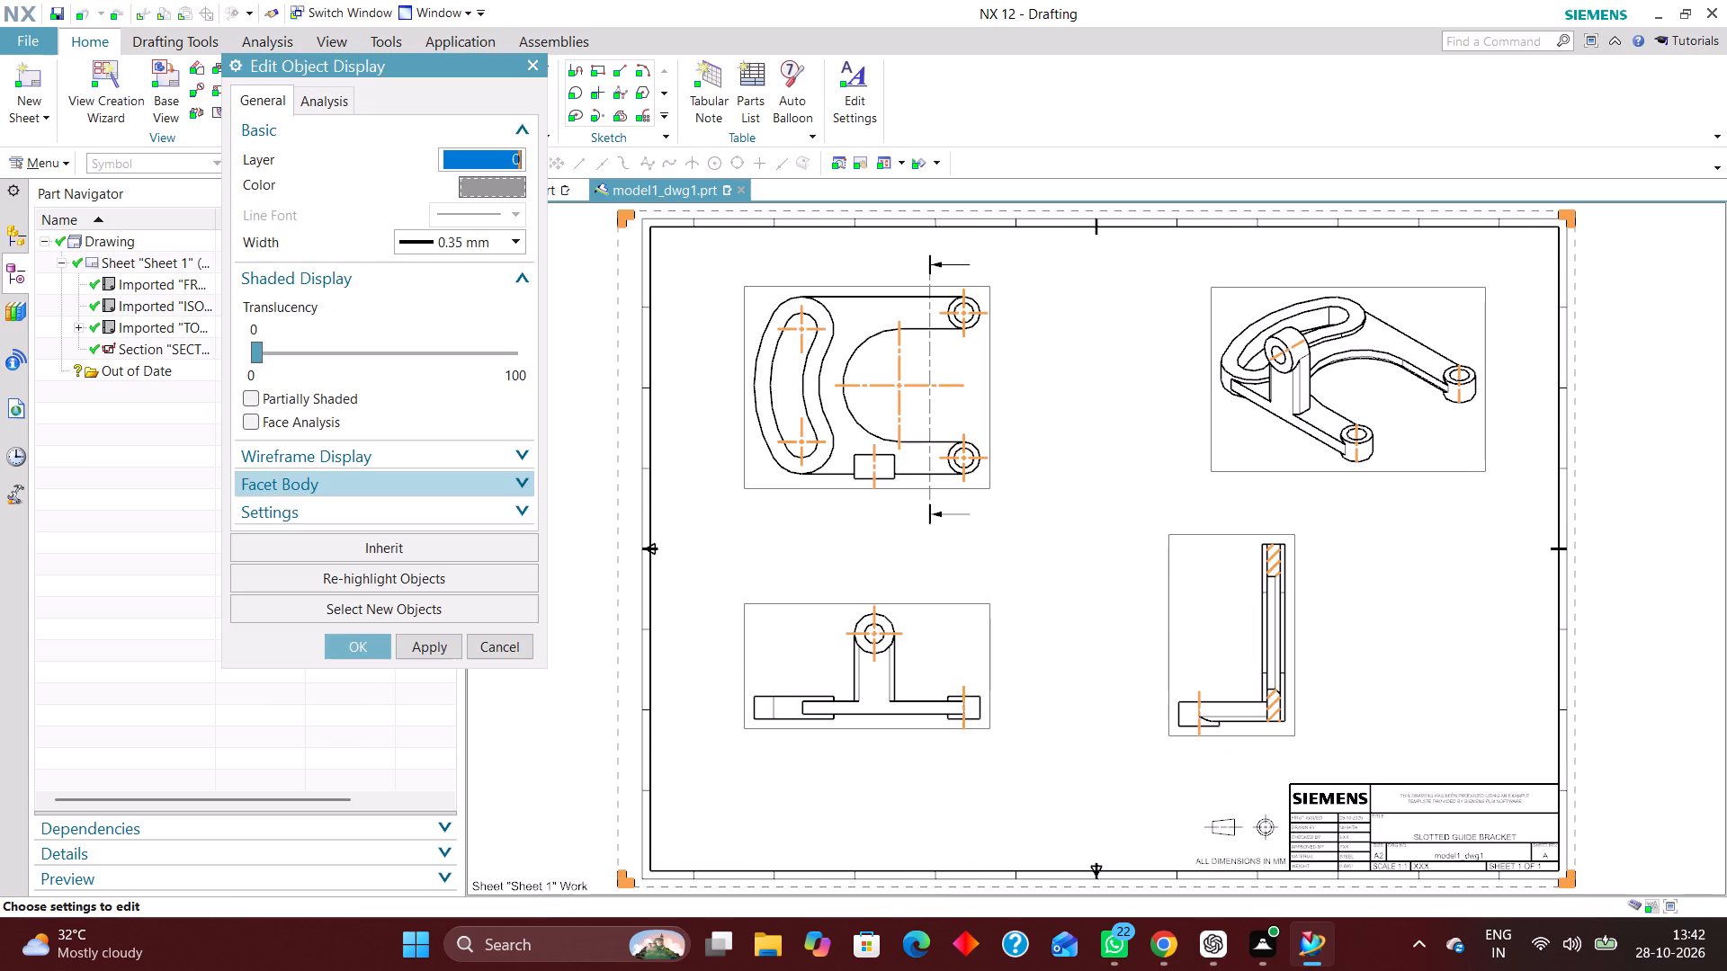
pyautogui.write('225')
pyautogui.press('Return')
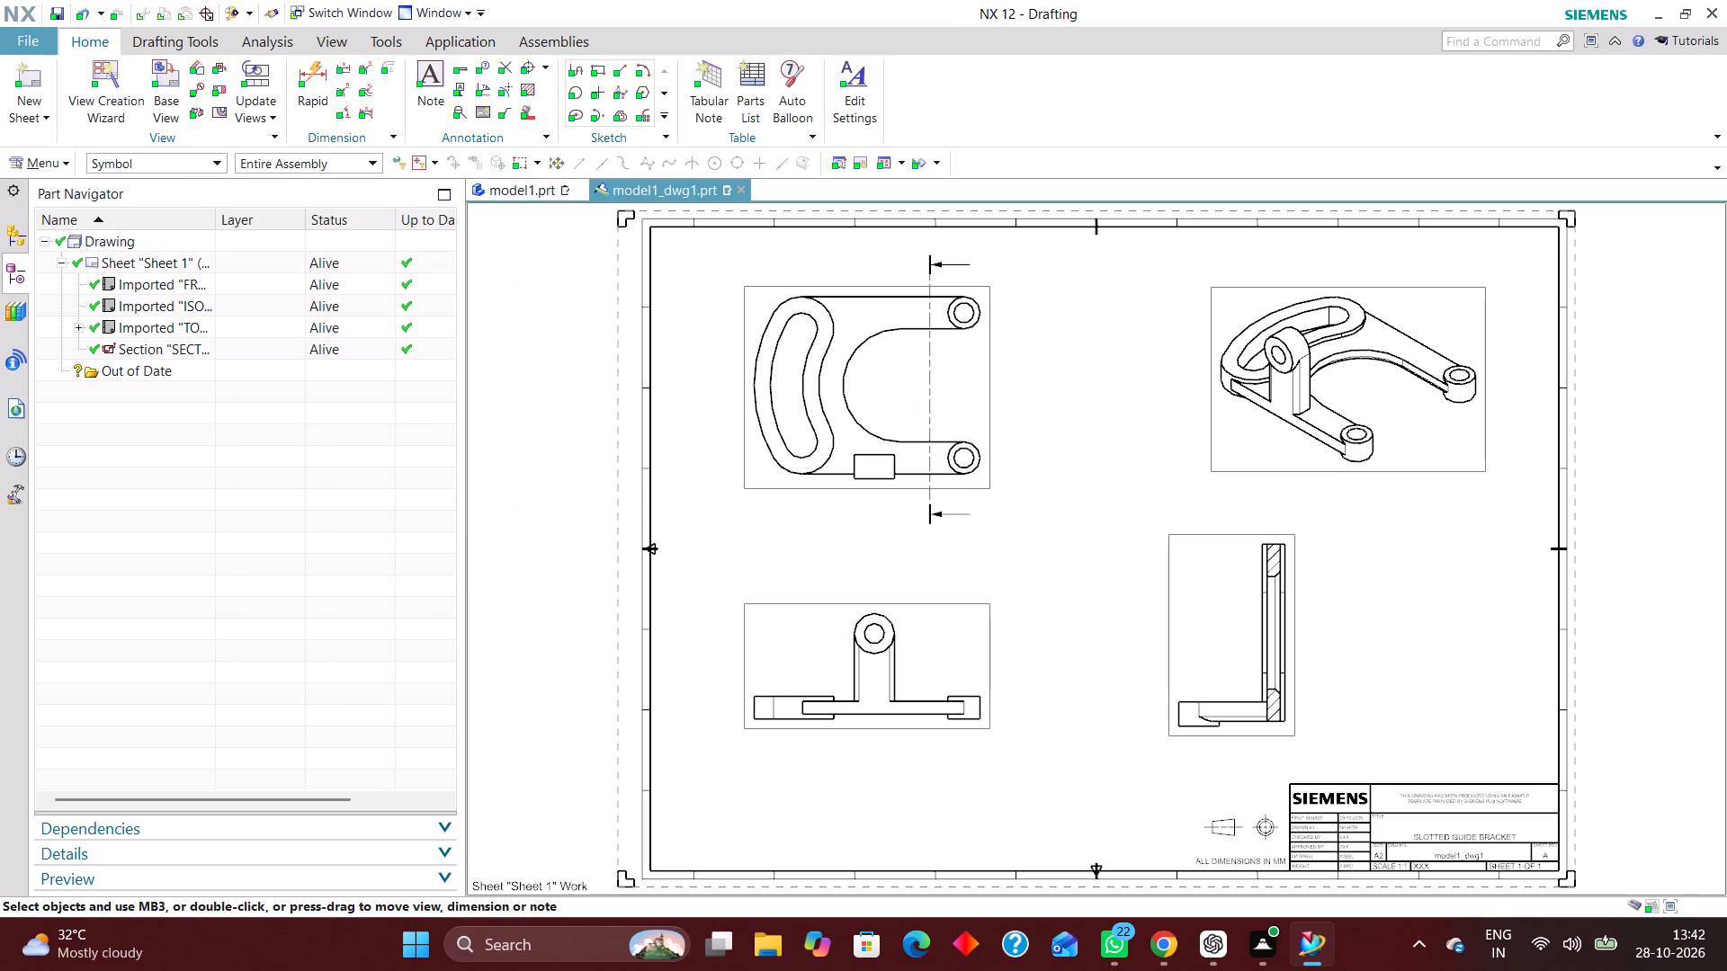
# Move the section line in the top view to layer 226.
pyautogui.click(163, 160)
pyautogui.click(155, 334)
pyautogui.hotkey('ctrl', 'a')
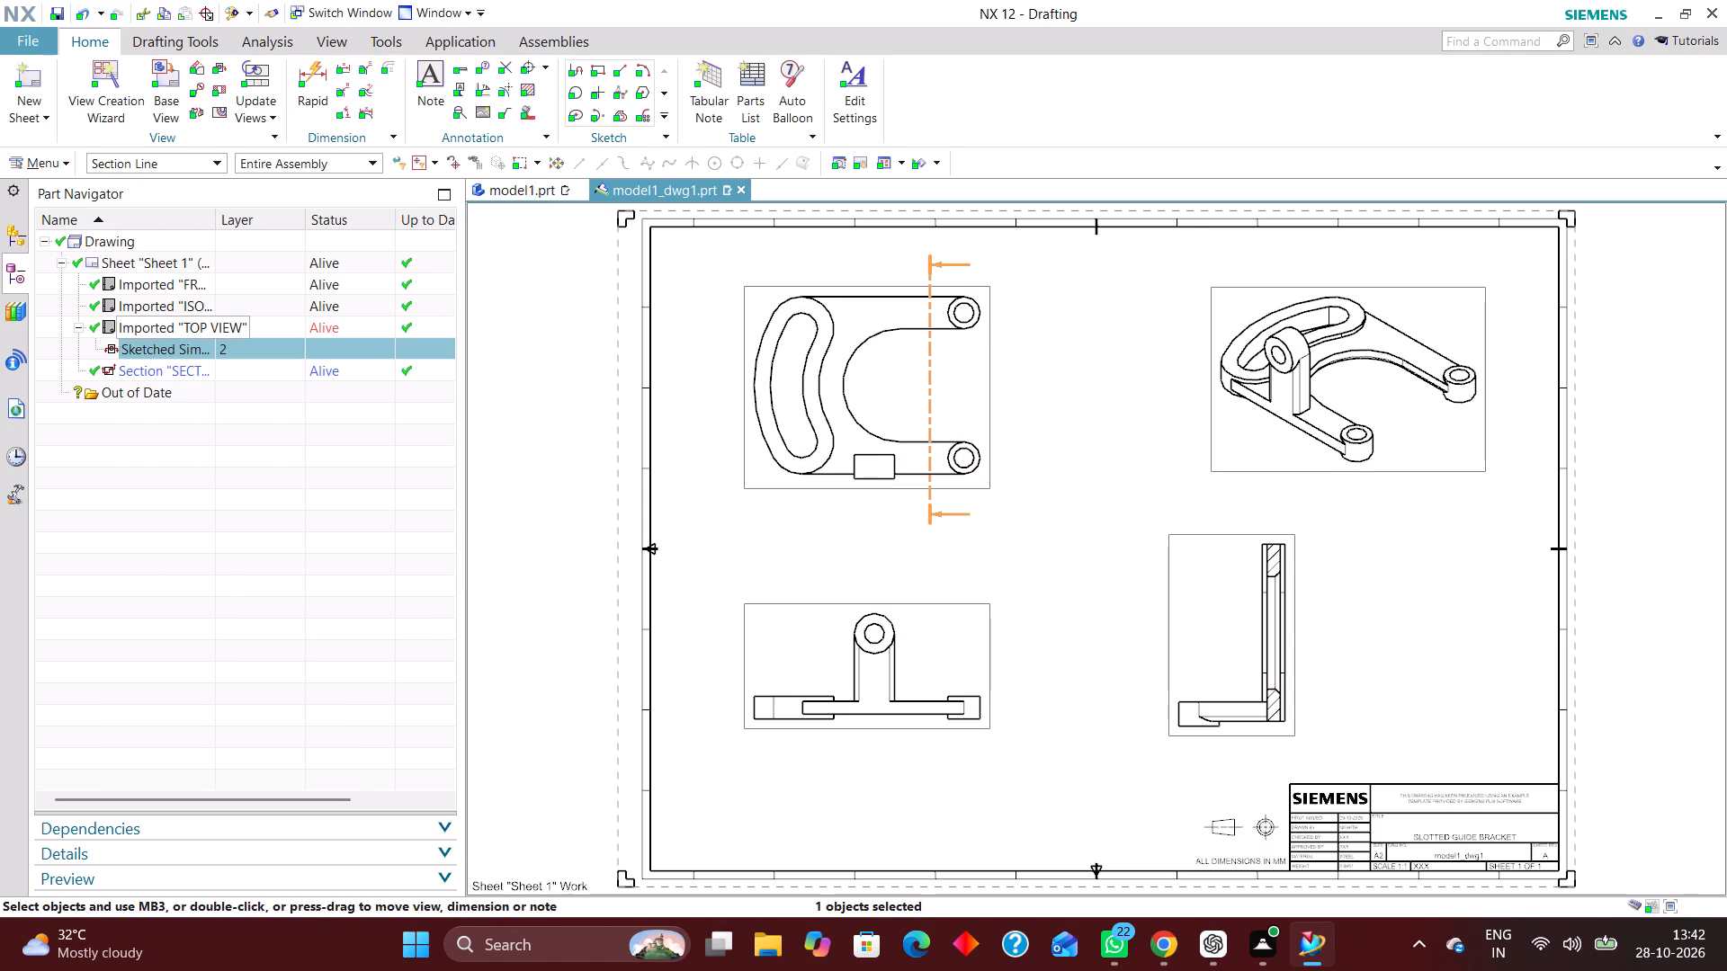
pyautogui.hotkey('ctrl', 'j')
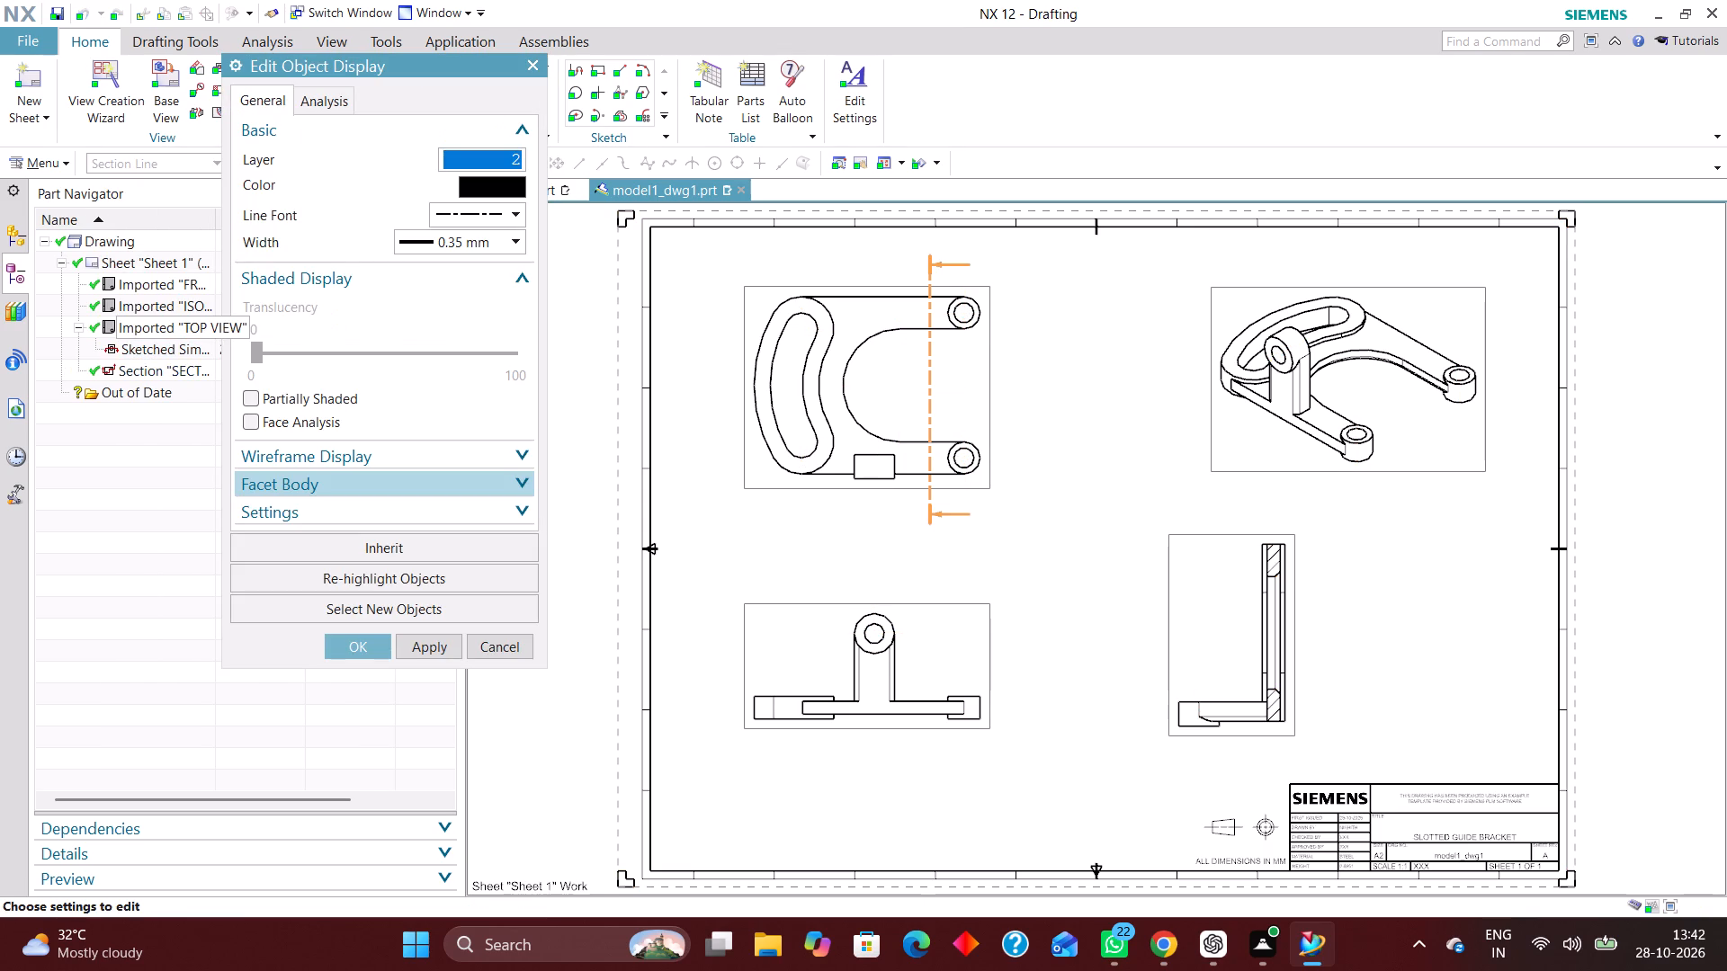
pyautogui.write('226')
pyautogui.press('Return')
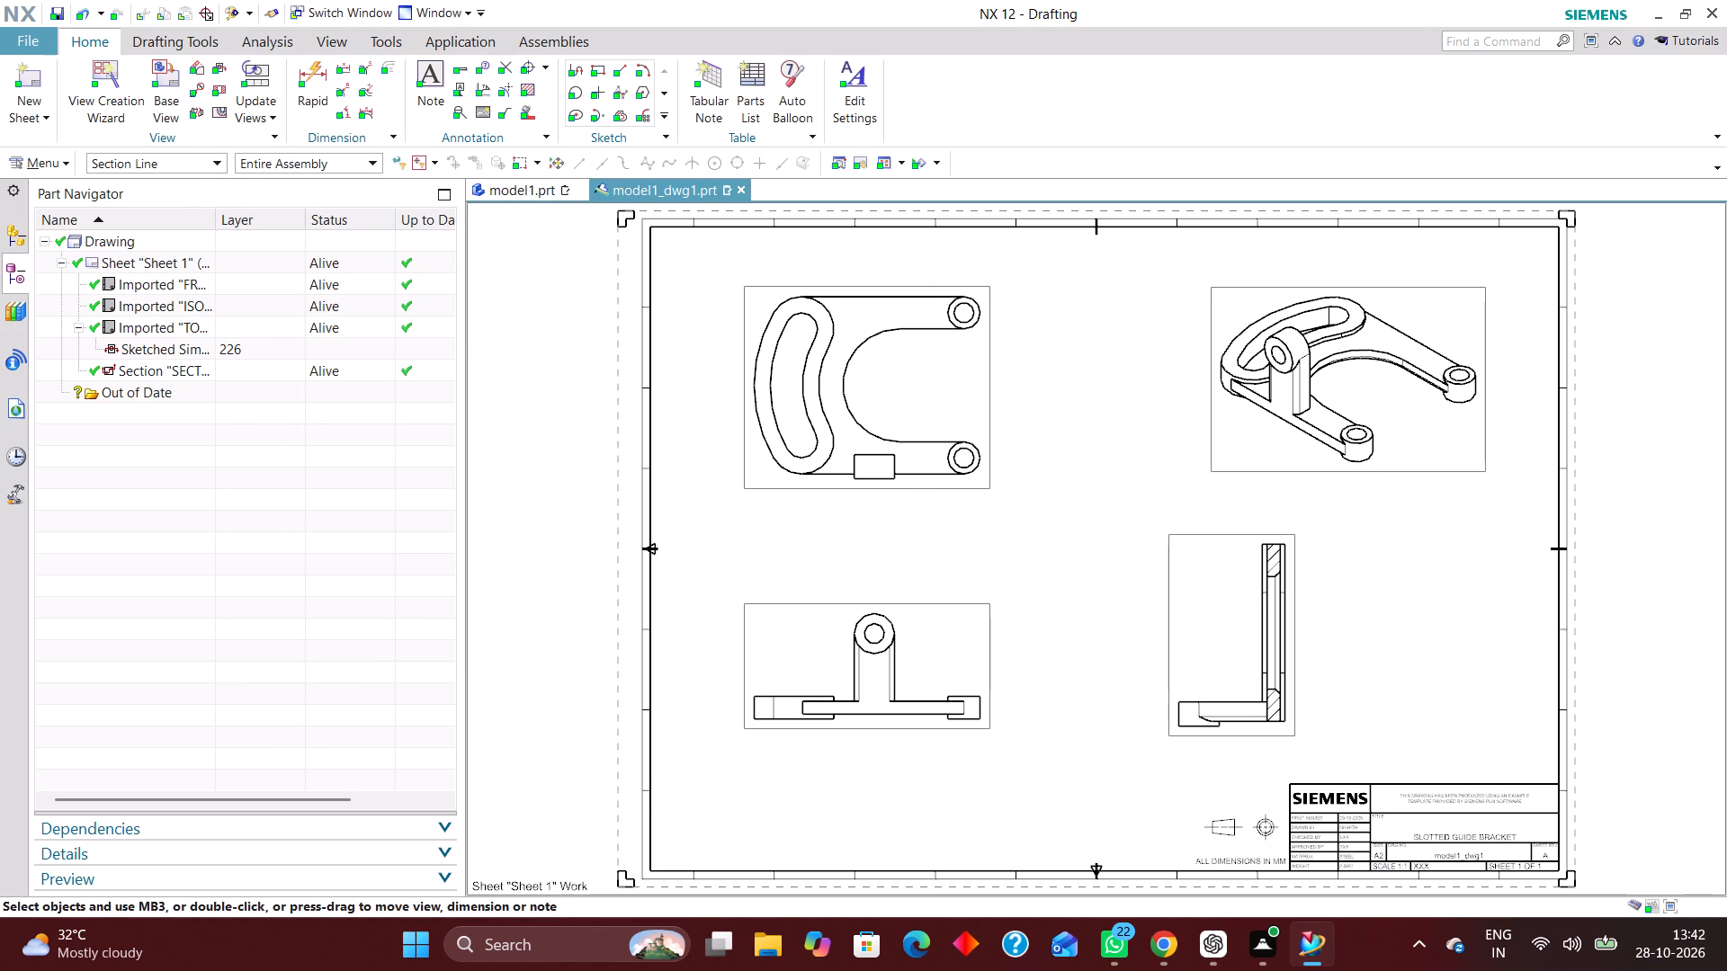
# Turn on all layers of the drawing in the layer settings.
pyautogui.hotkey('ctrl', 'l')
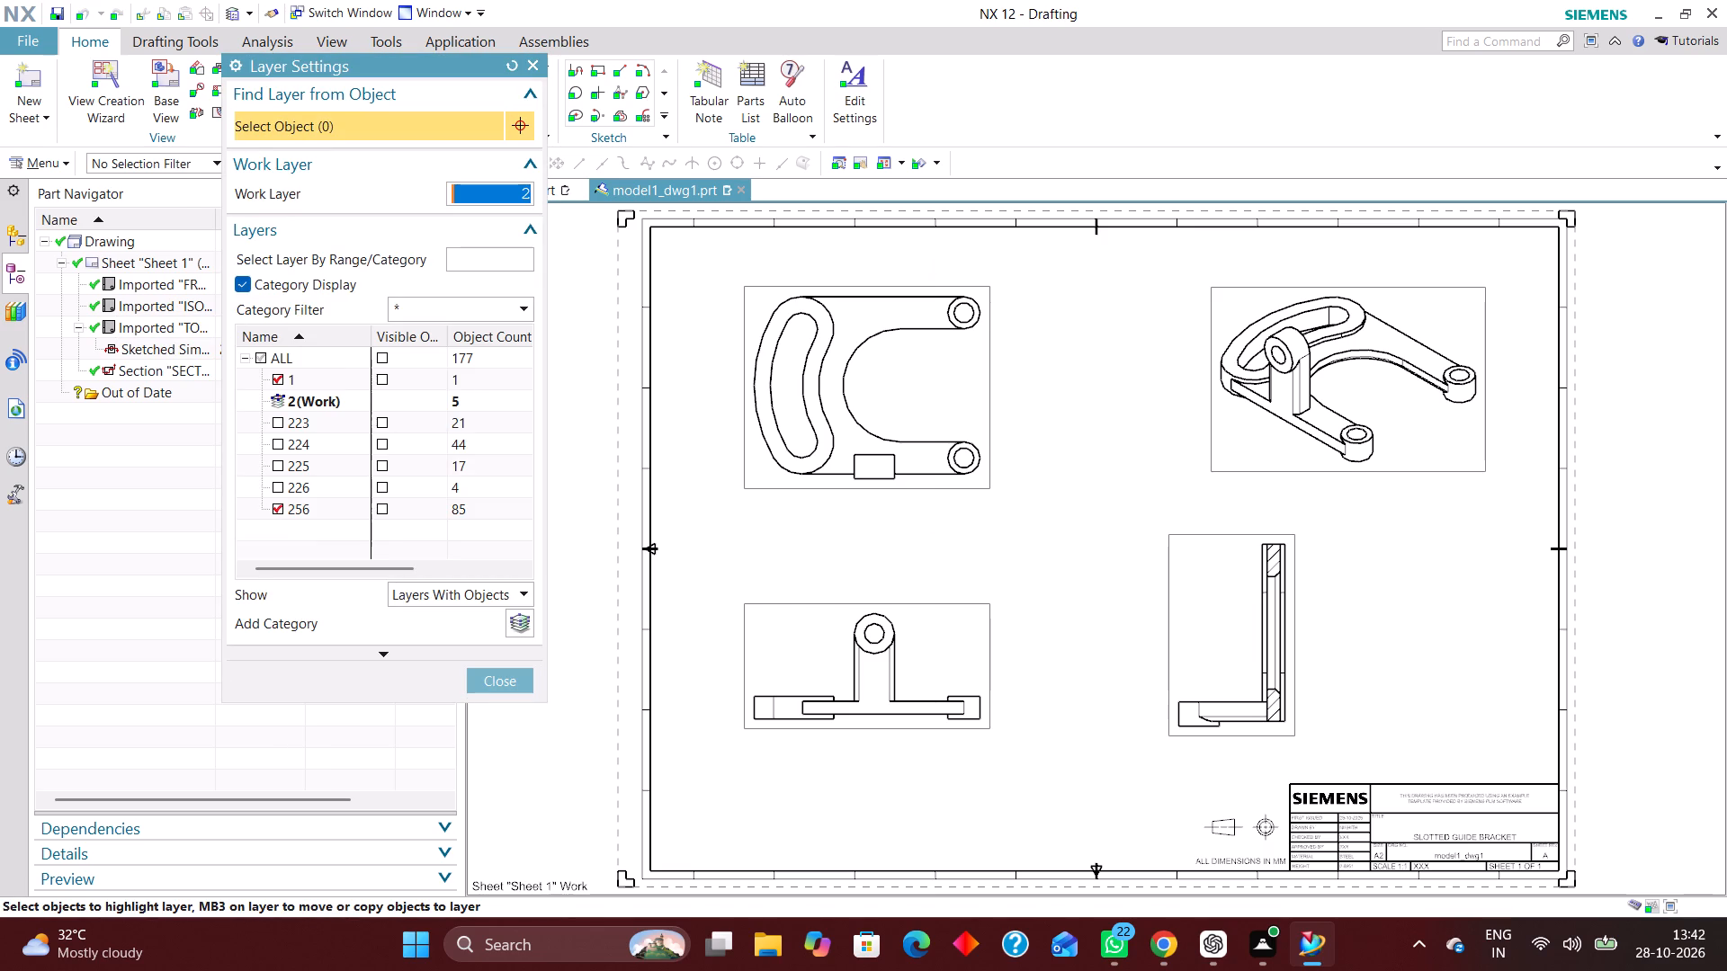
pyautogui.click(259, 353)
pyautogui.click(479, 683)
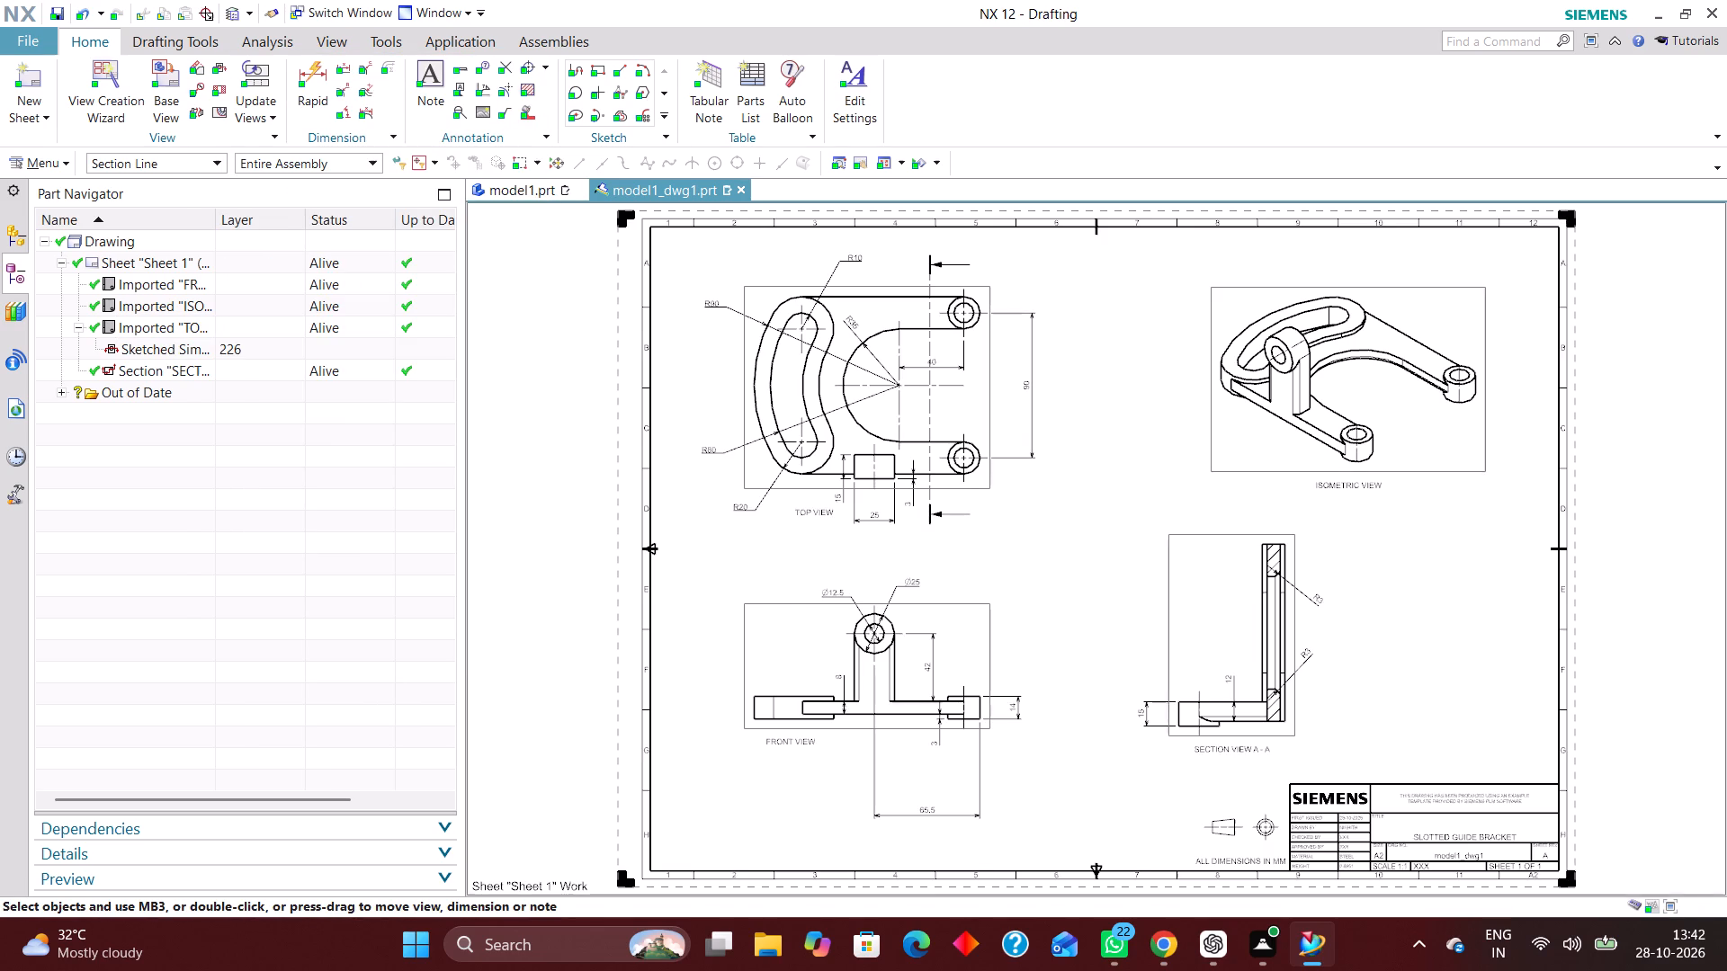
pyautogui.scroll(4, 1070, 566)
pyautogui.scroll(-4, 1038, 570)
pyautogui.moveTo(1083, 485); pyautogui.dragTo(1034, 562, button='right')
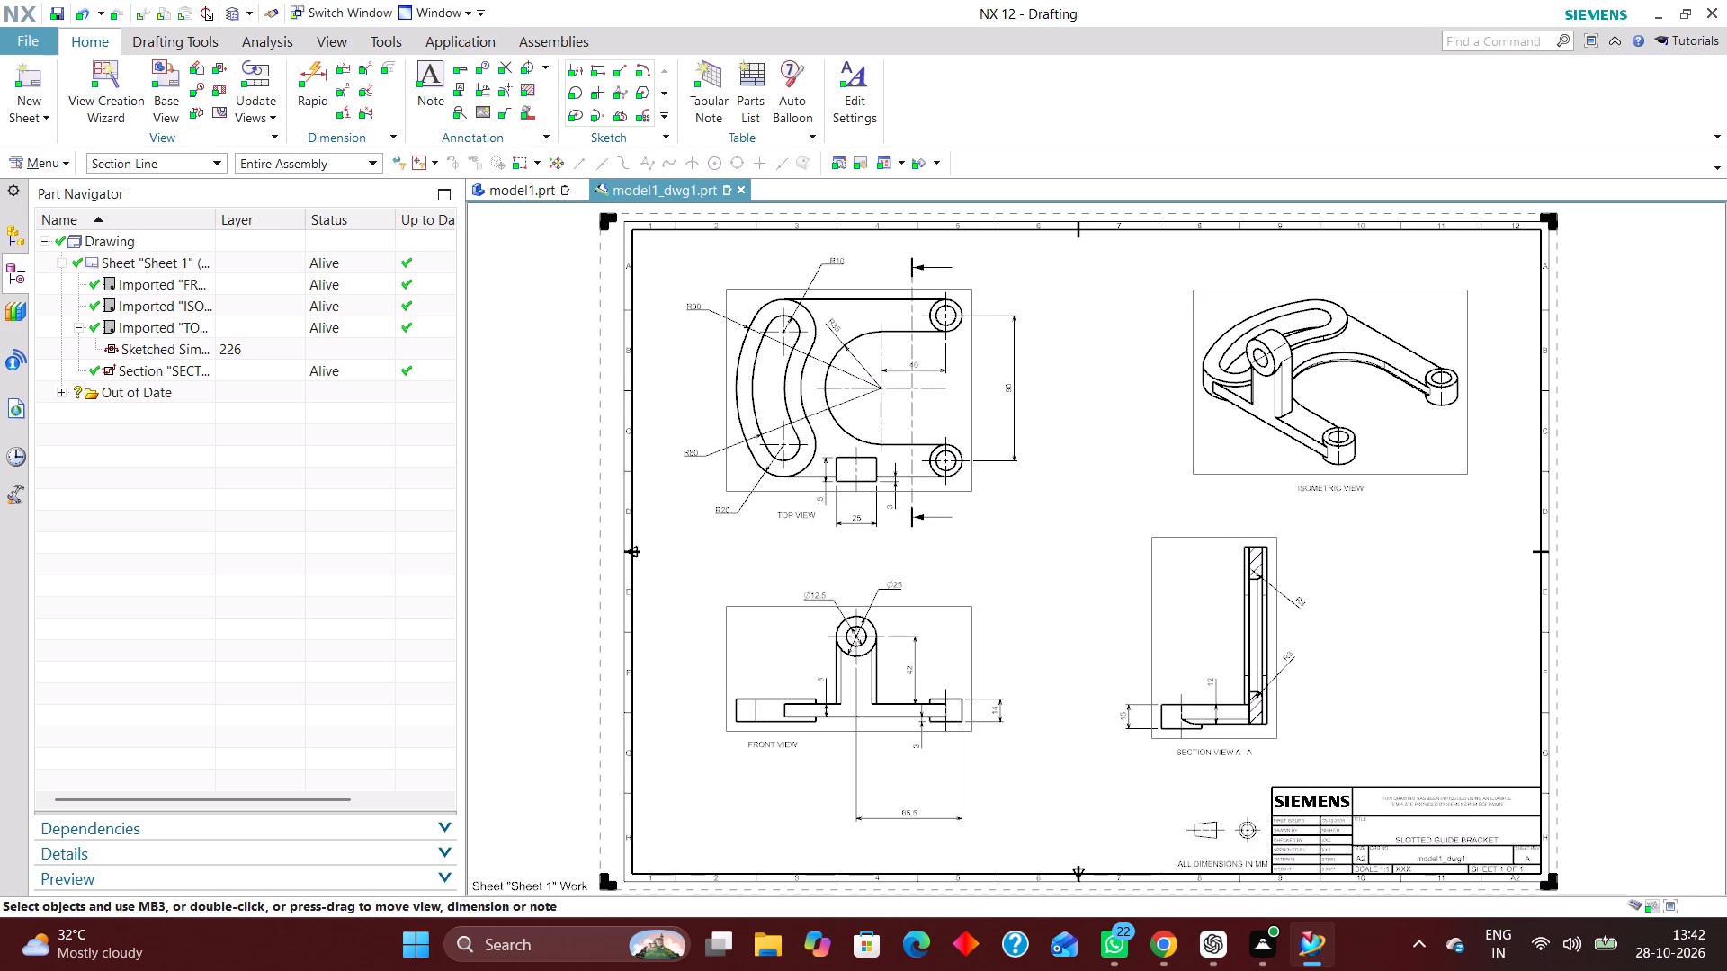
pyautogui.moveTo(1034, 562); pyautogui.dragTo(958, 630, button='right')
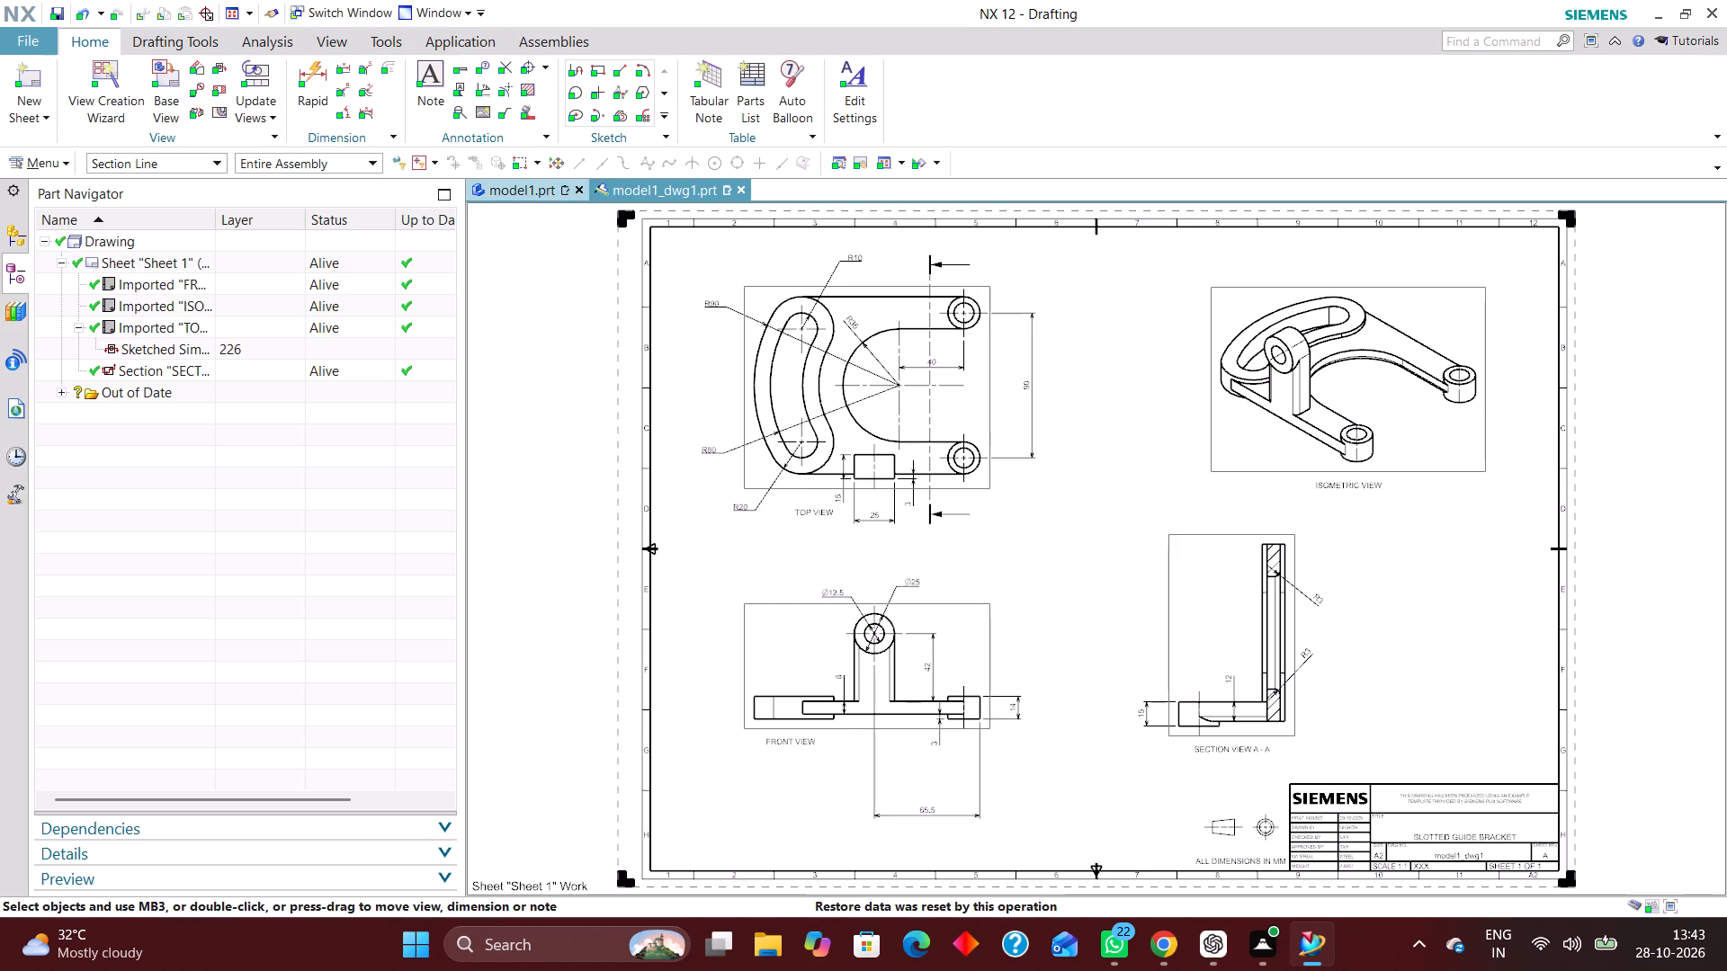
# Switch to the model1.prt part and bring up the developer tools for it.
pyautogui.click(536, 182)
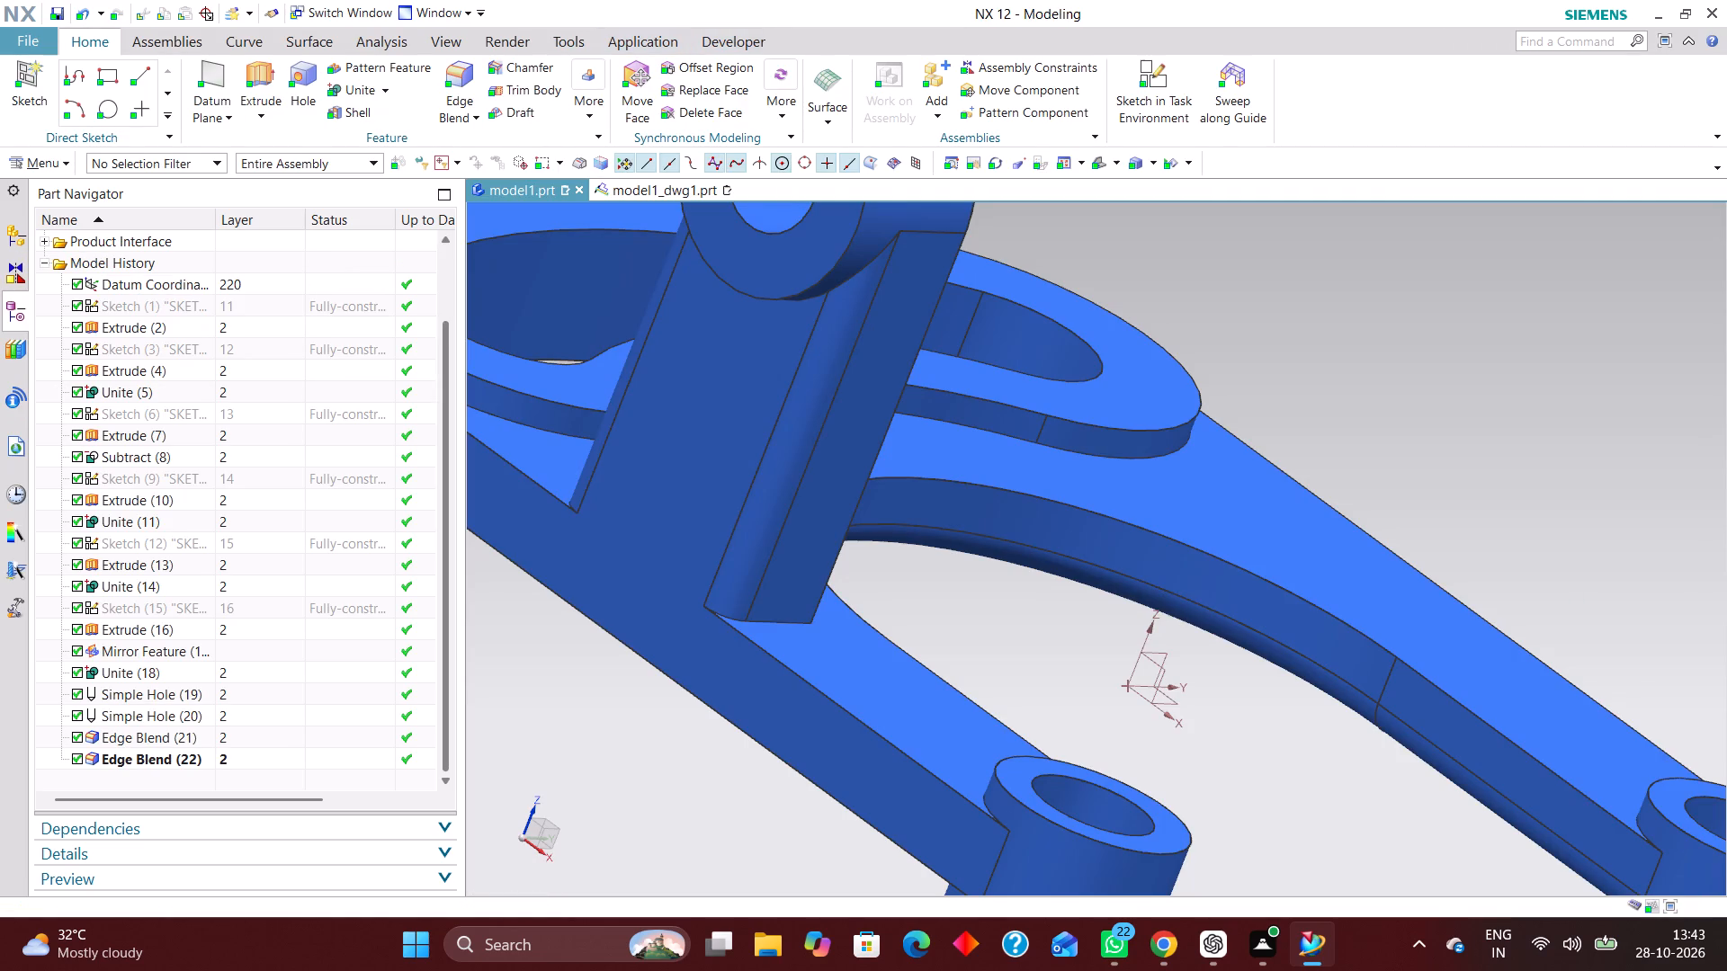
pyautogui.click(754, 39)
pyautogui.click(576, 76)
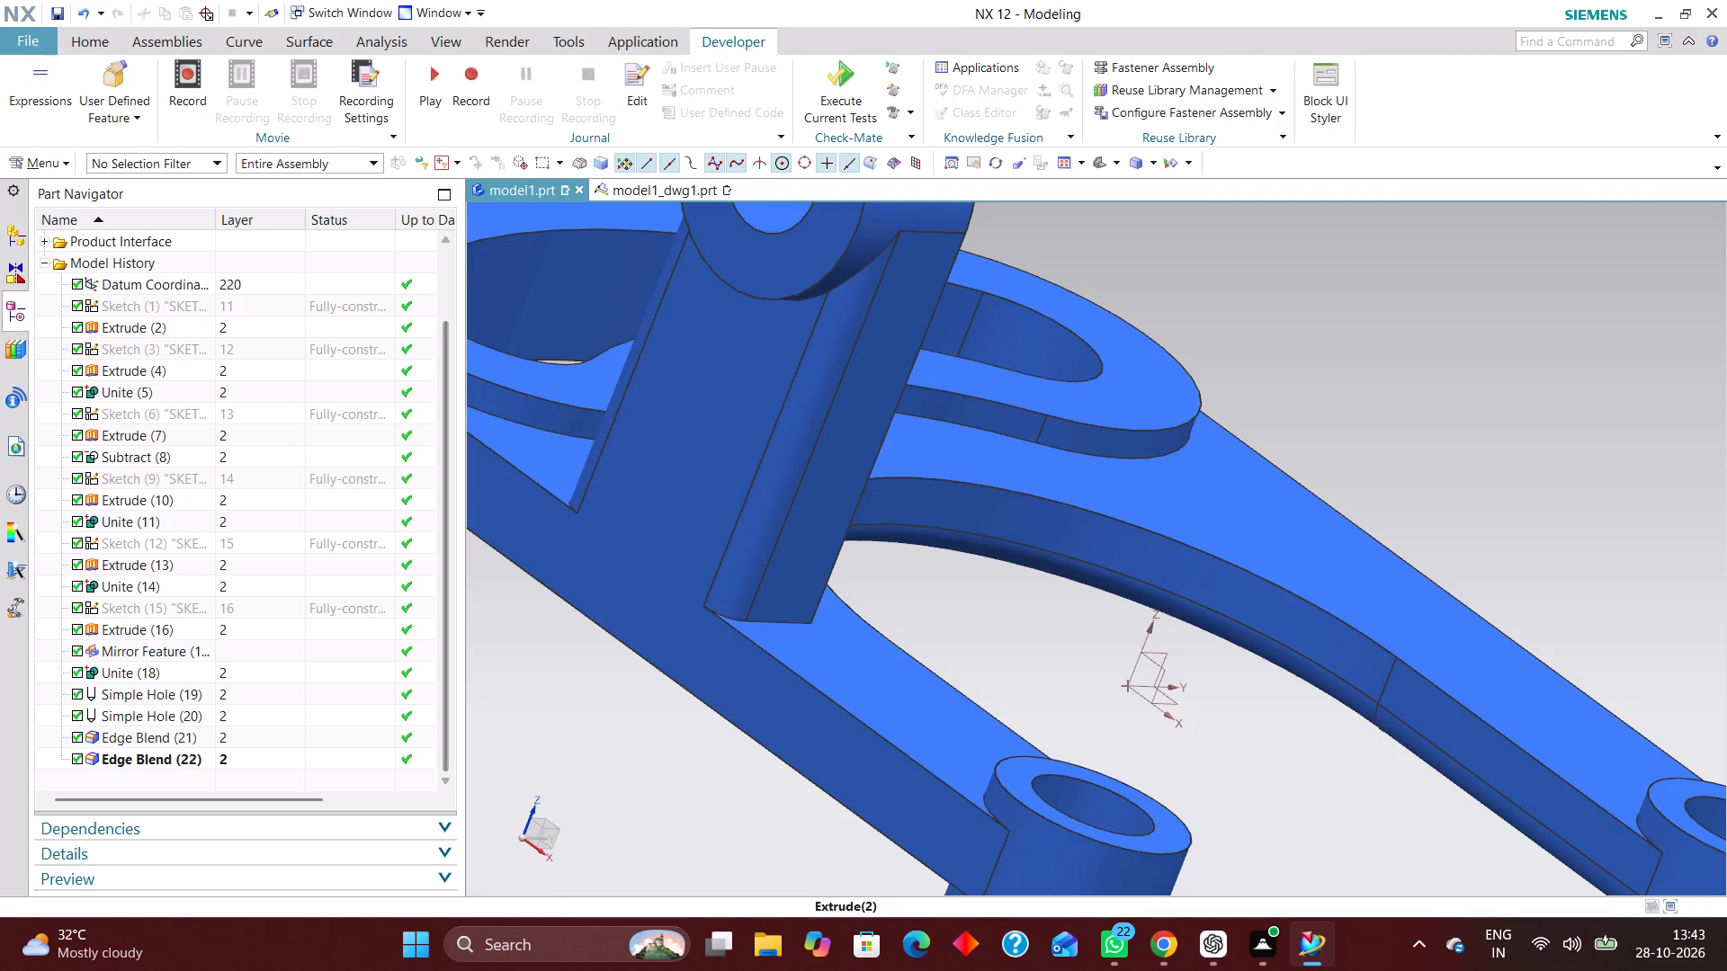